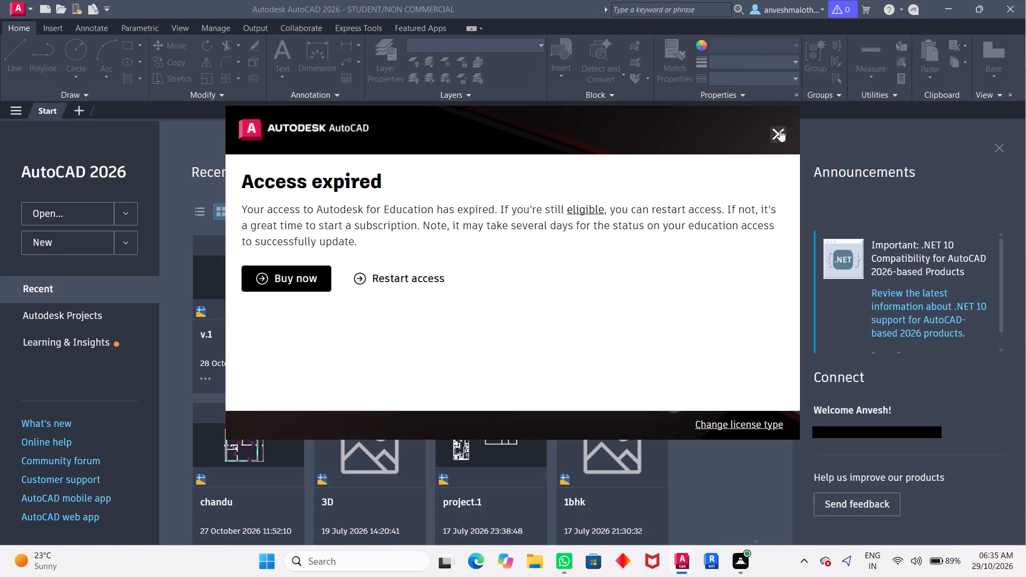
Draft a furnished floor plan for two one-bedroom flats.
Dismiss the access notice and start a new drawing.
left_click(780, 130)
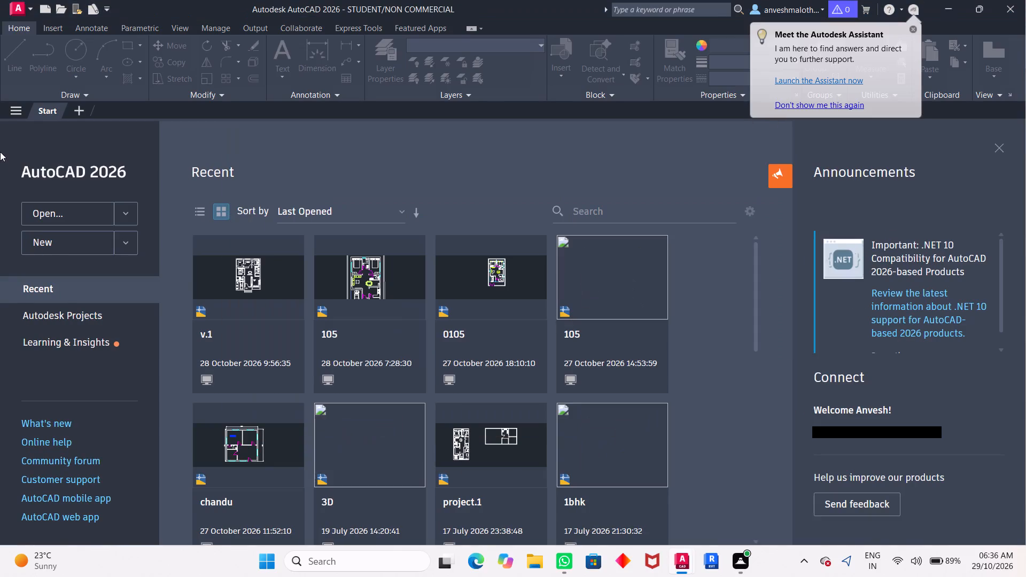
left_click(52, 243)
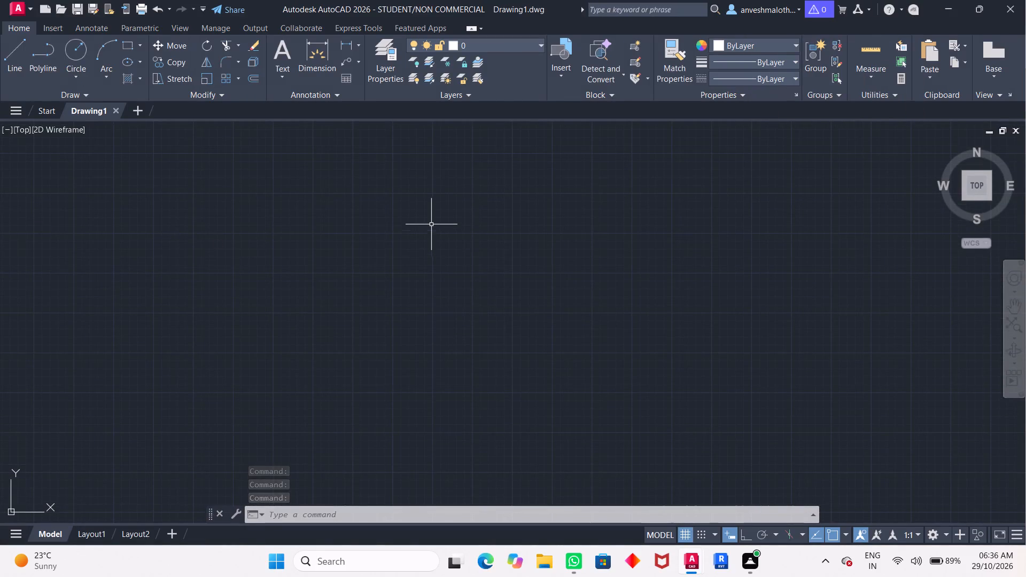
Configure the drawing units to Architectural length with 0'-0 1/2" precision and an insertion scale in inches.
type("un")
key("space")
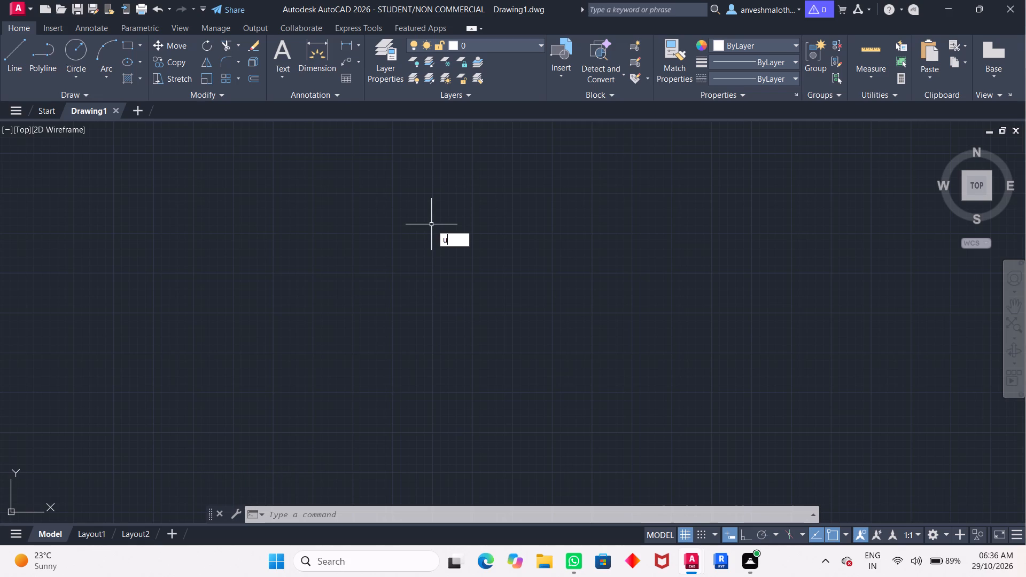
key("Return")
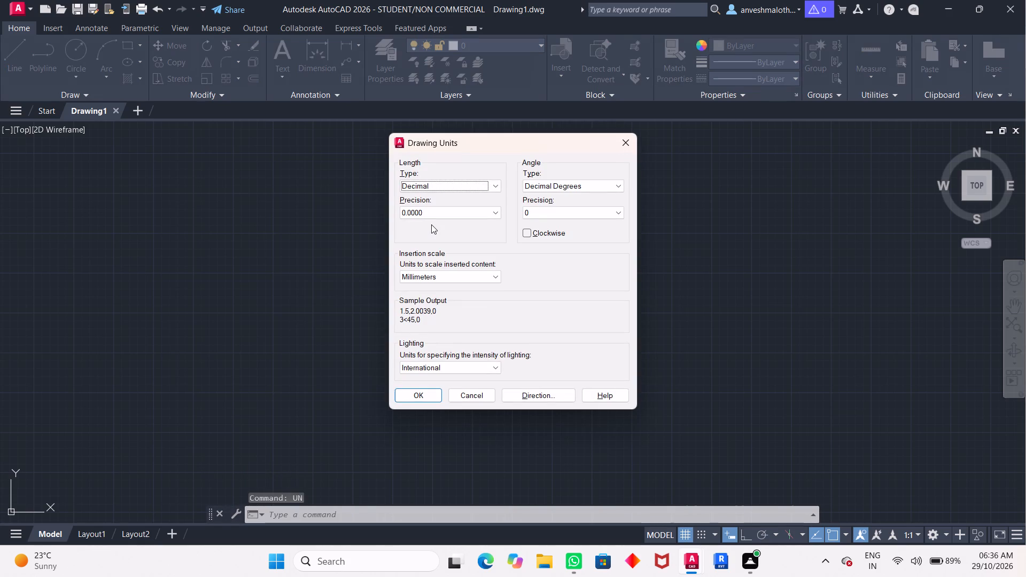
left_click(498, 181)
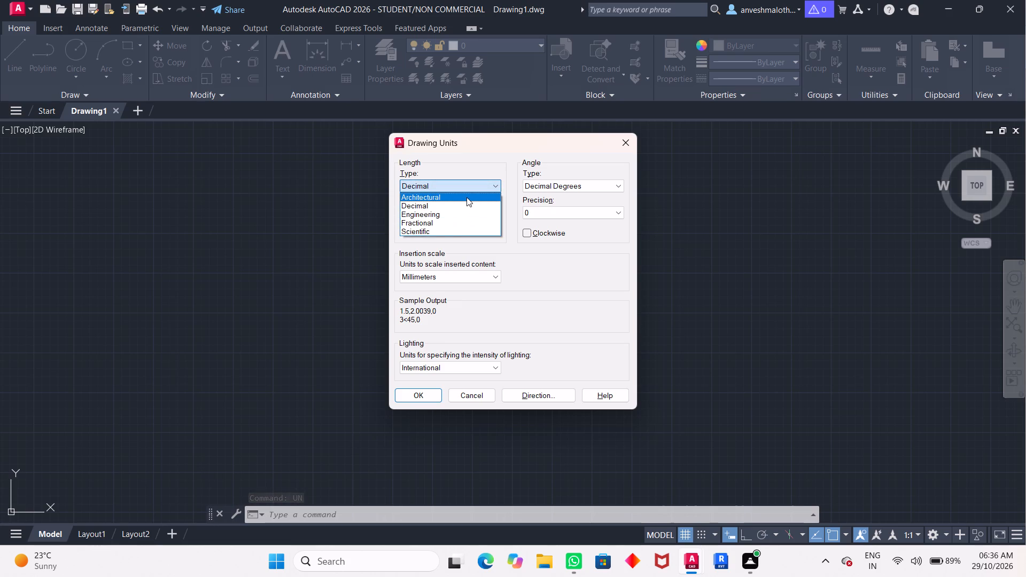
left_click(467, 197)
left_click(454, 212)
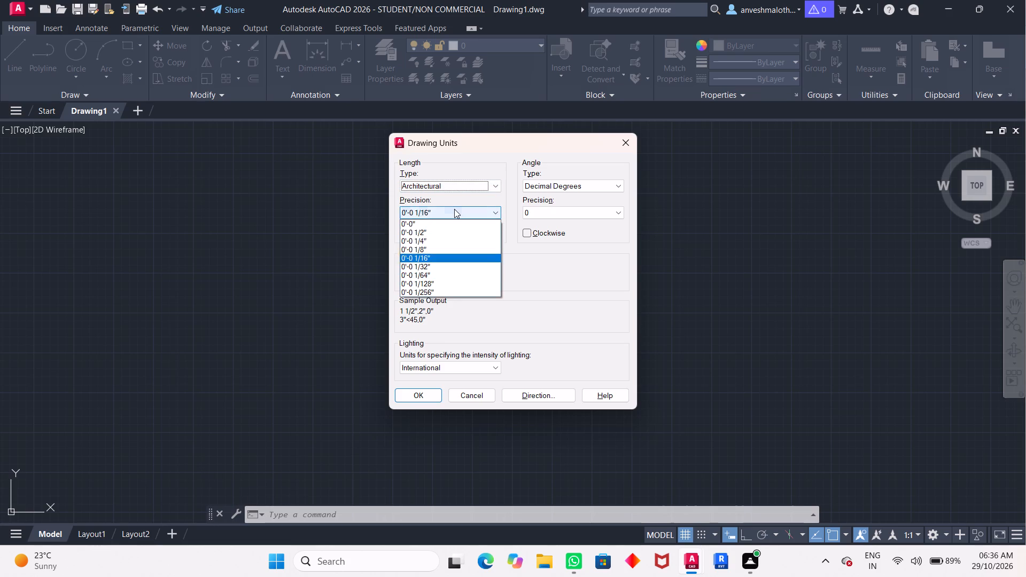
left_click(439, 234)
left_click(440, 275)
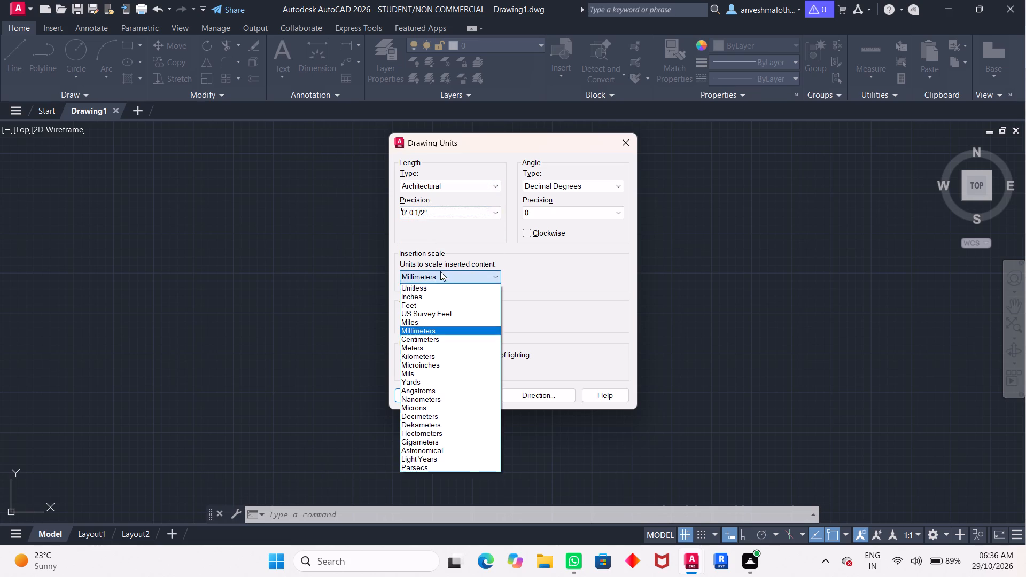
left_click(433, 300)
left_click(447, 275)
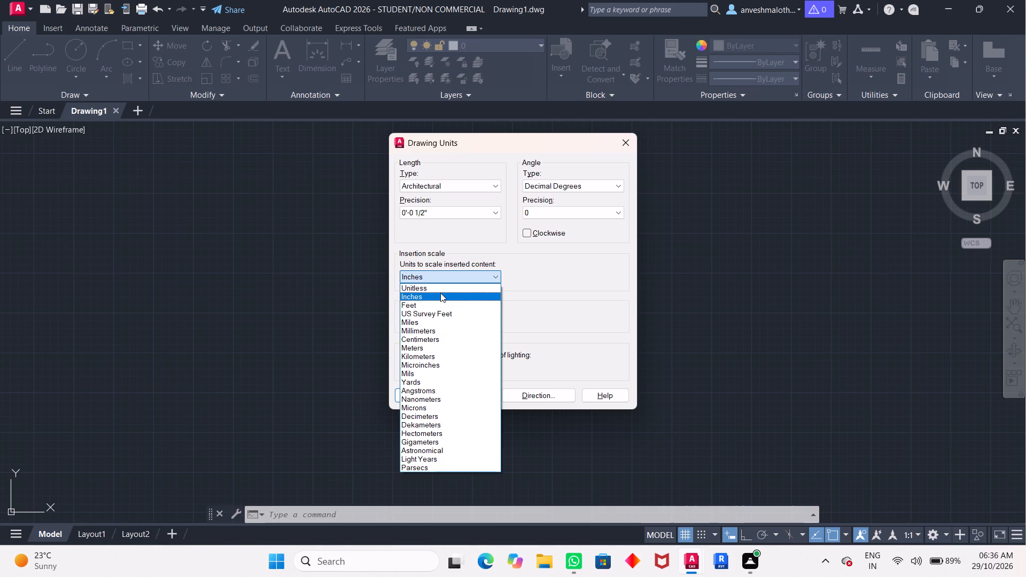
left_click(440, 293)
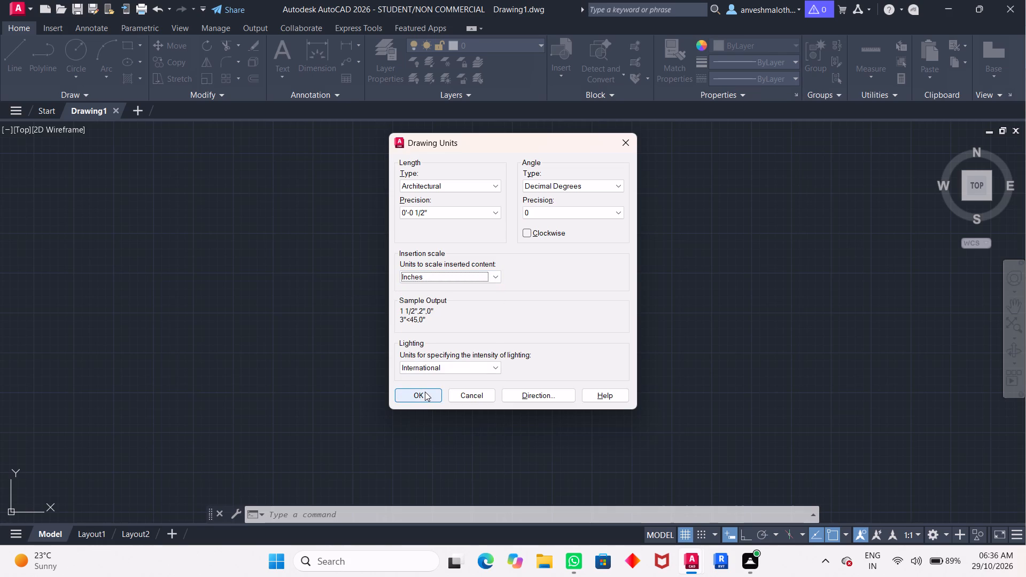
left_click(425, 396)
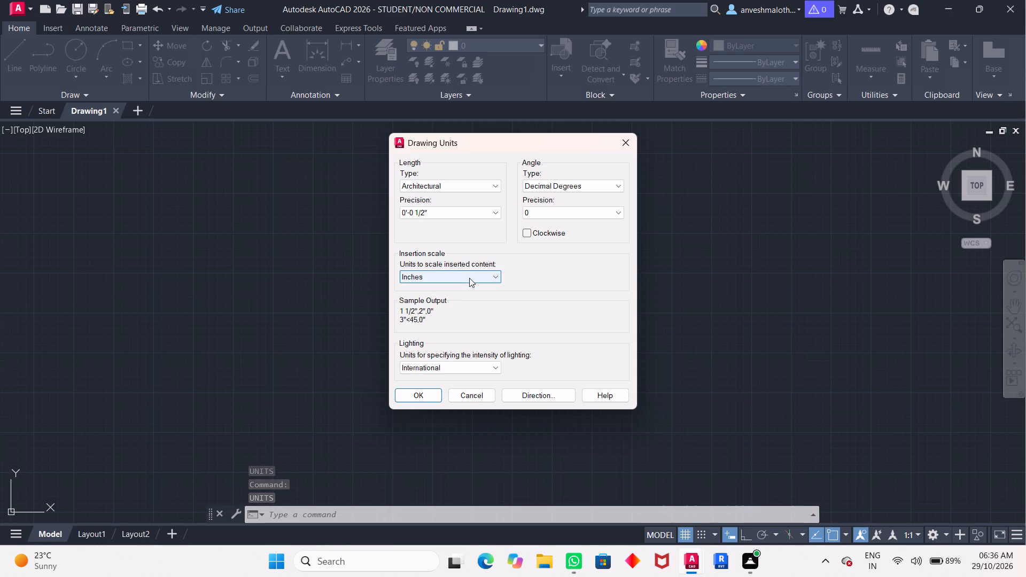
left_click(425, 399)
Set the model space limits from 0,0 for the lower corner to 100,100 for the upper corner.
scroll(445, 354, "down", 2)
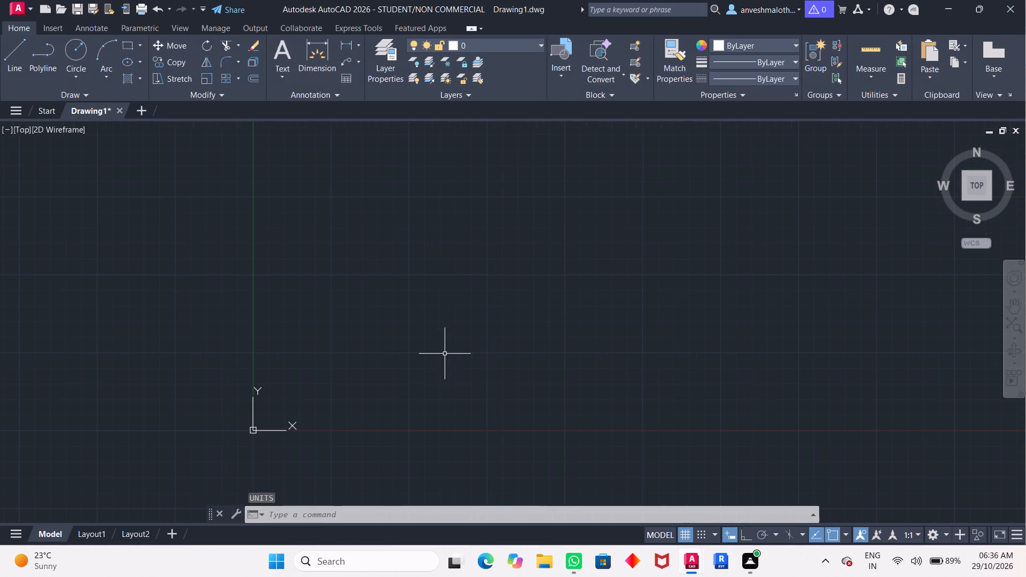
scroll(468, 330, "up", 1)
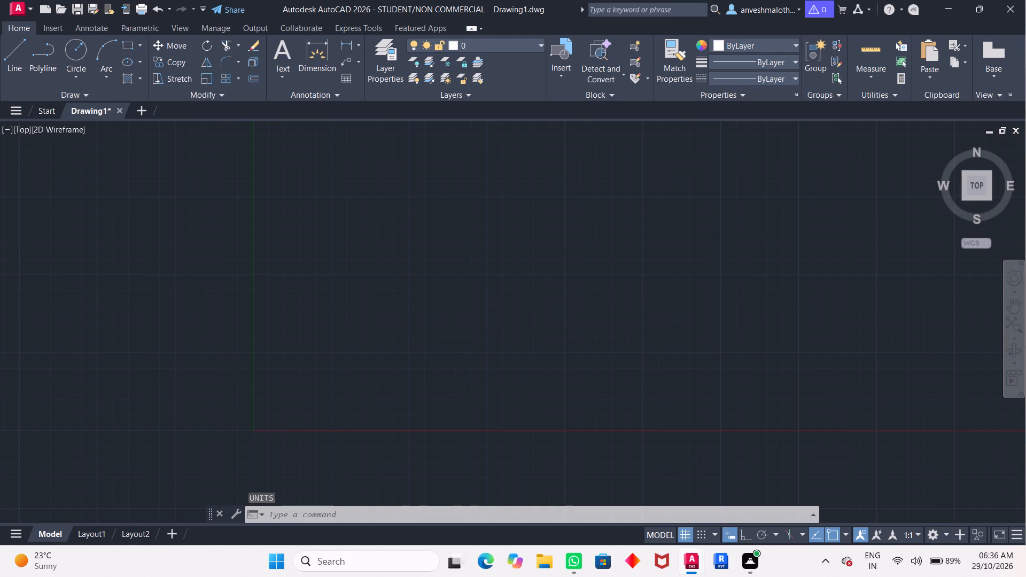
type("li")
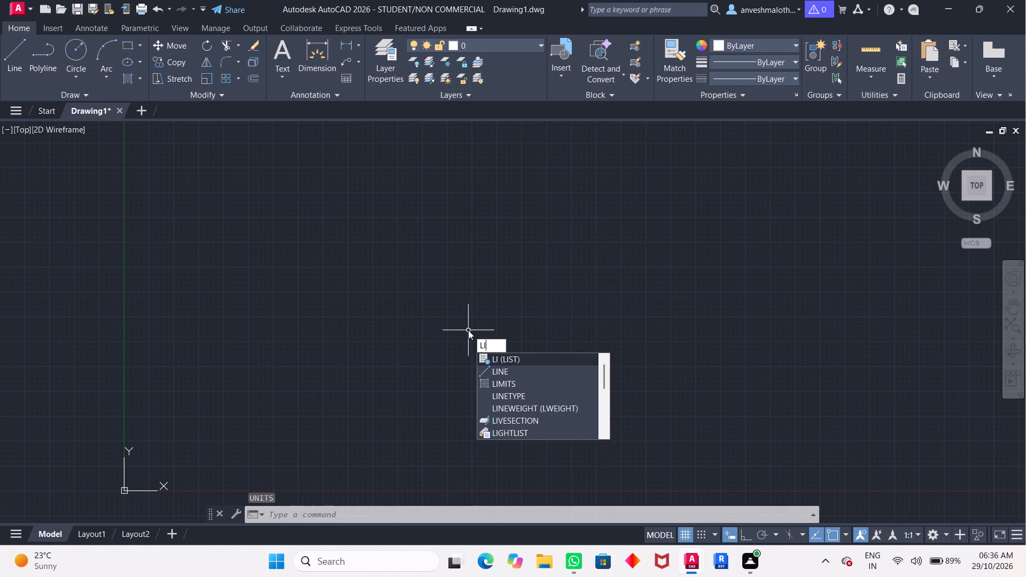
key("BackSpace")
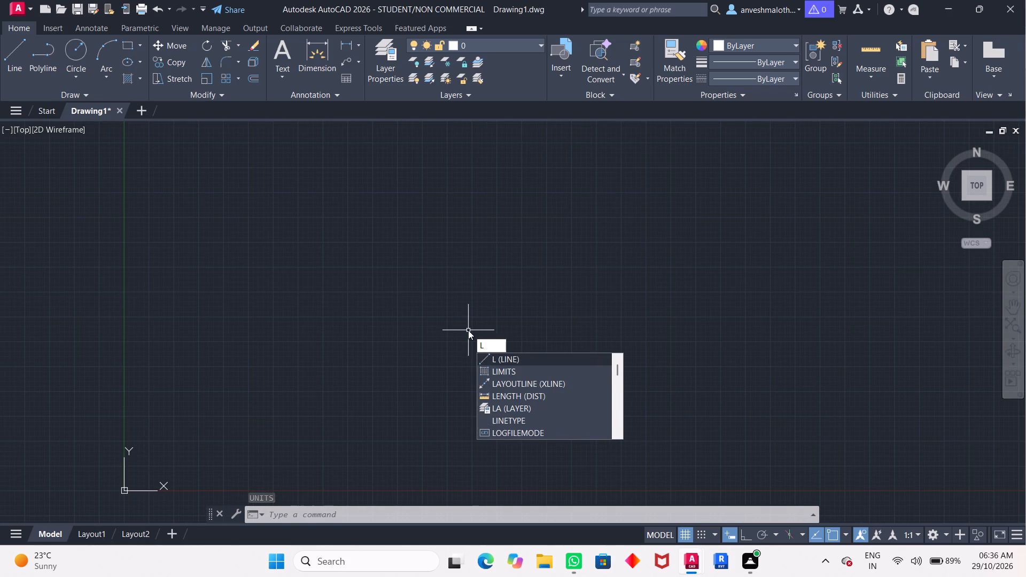
type("im")
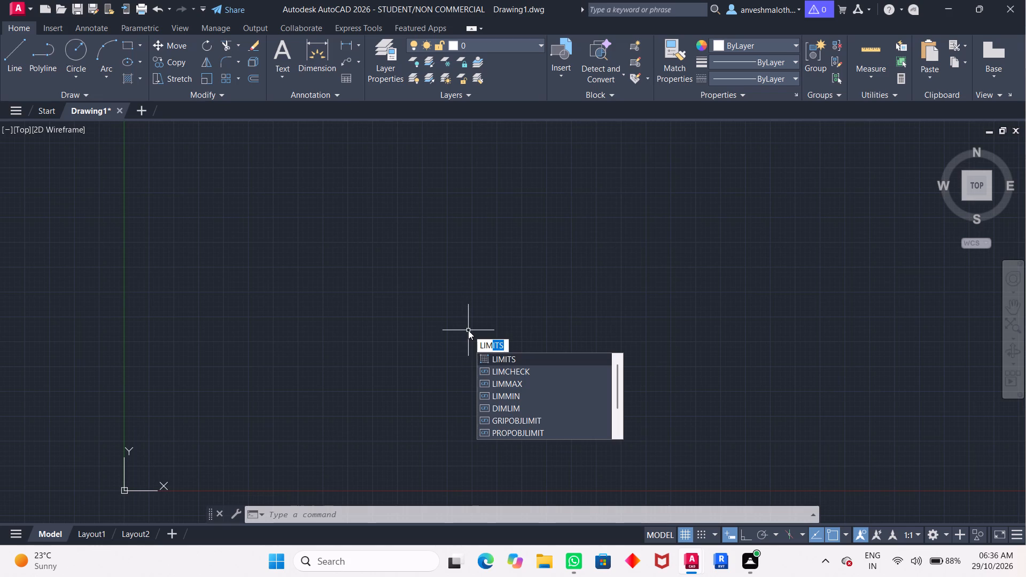
key("Return")
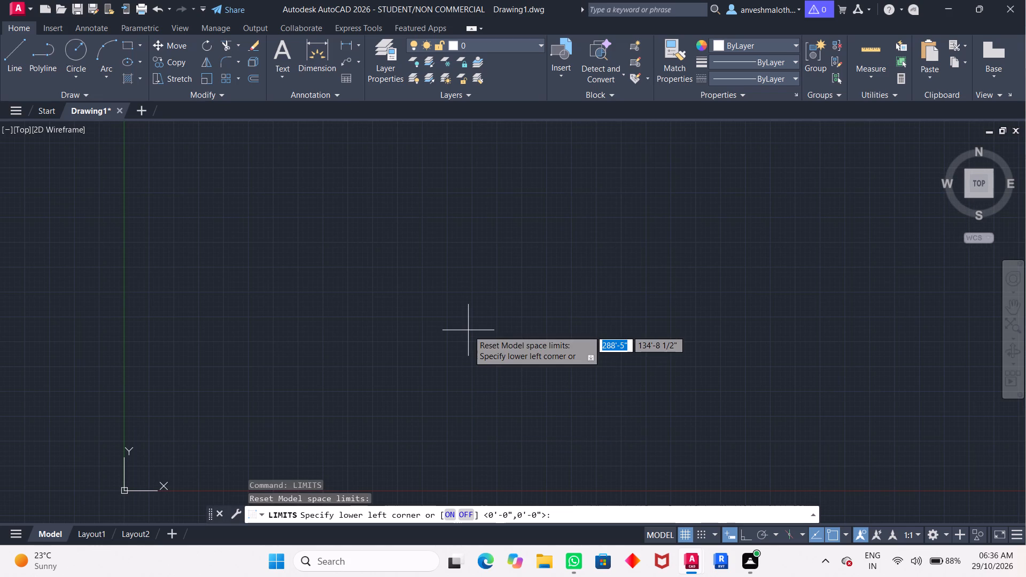
type("0,0")
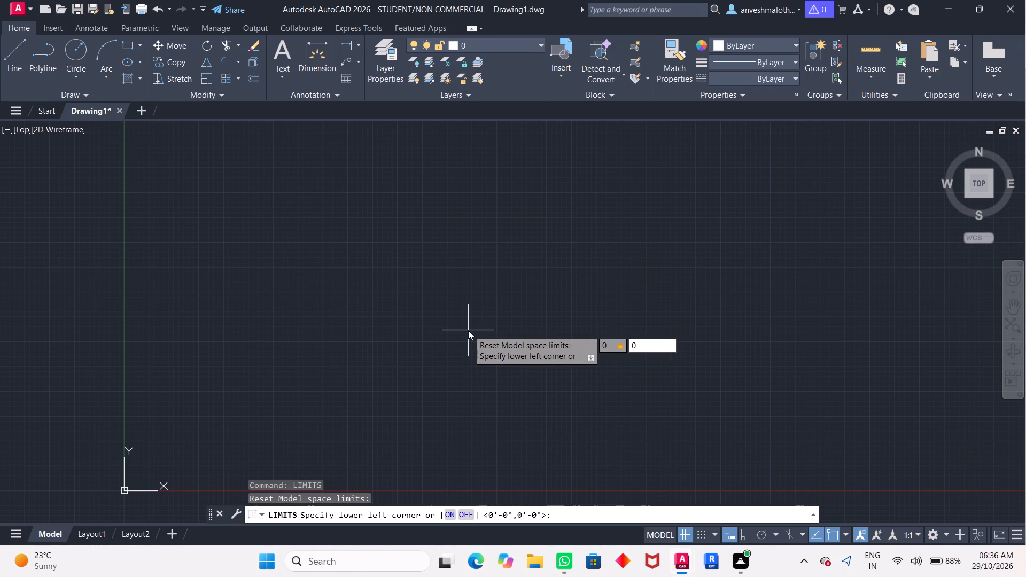
key("Return")
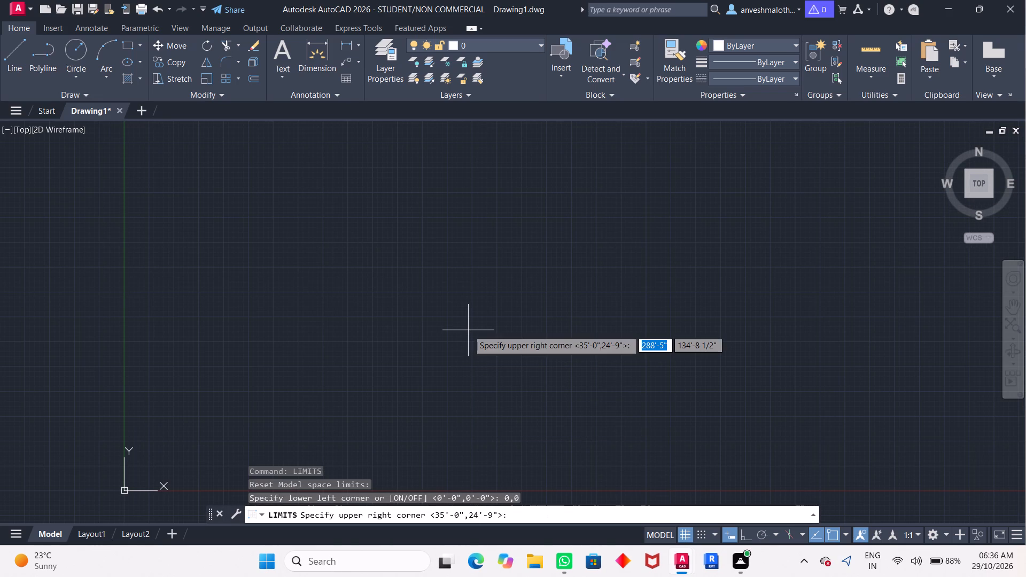
key("1")
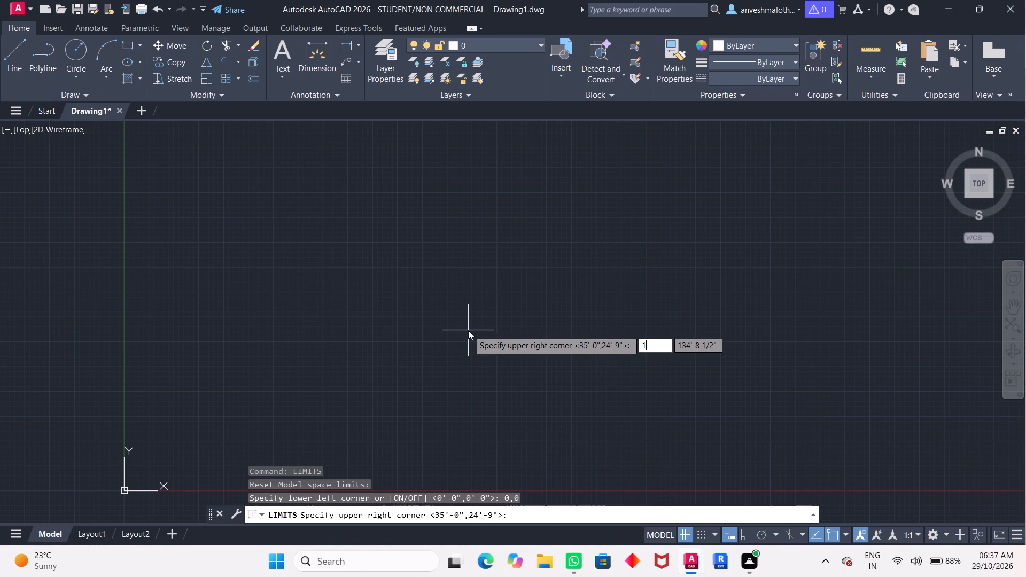
type("000")
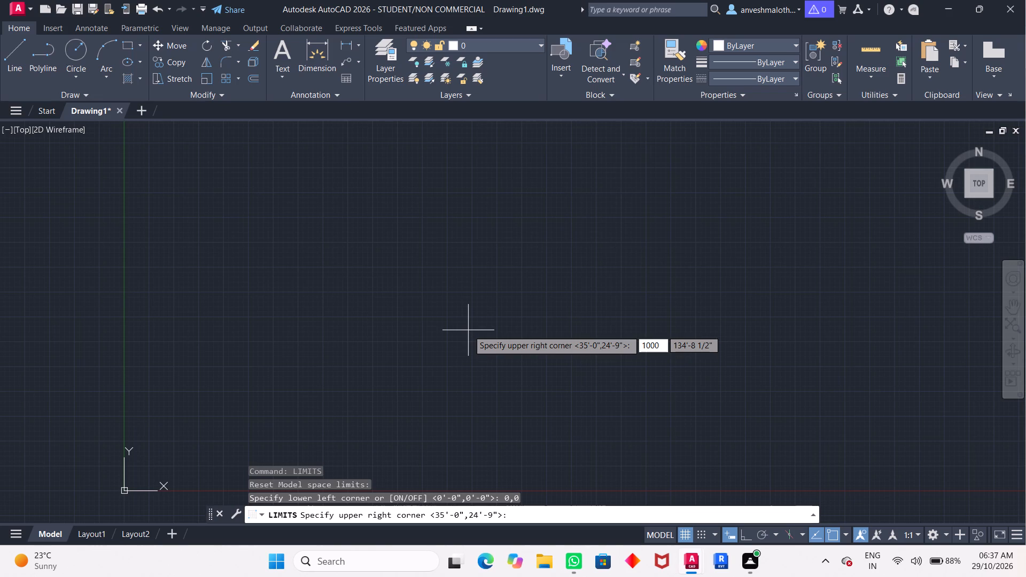
key("BackSpace")
key("comma")
type("100")
key("Return")
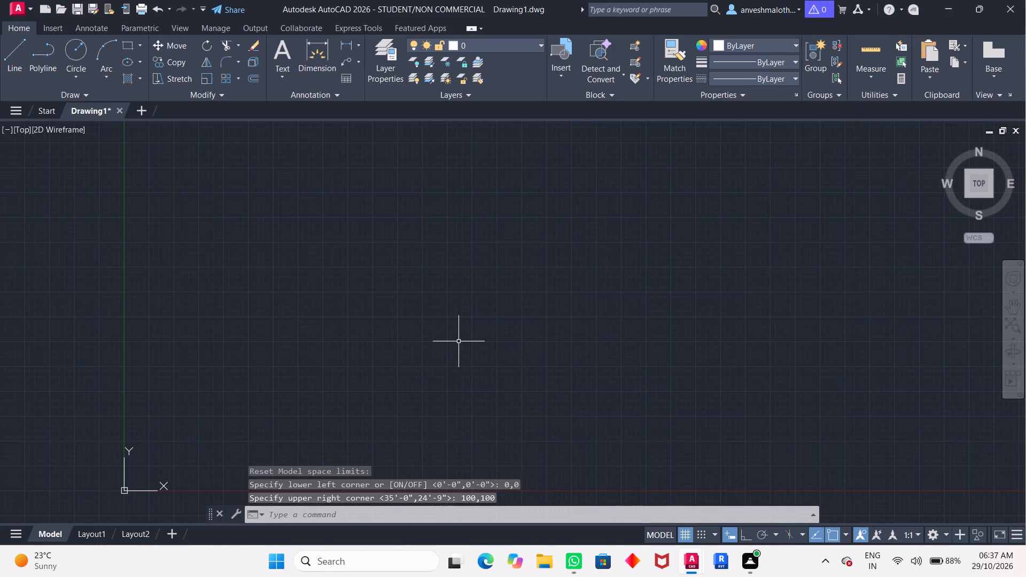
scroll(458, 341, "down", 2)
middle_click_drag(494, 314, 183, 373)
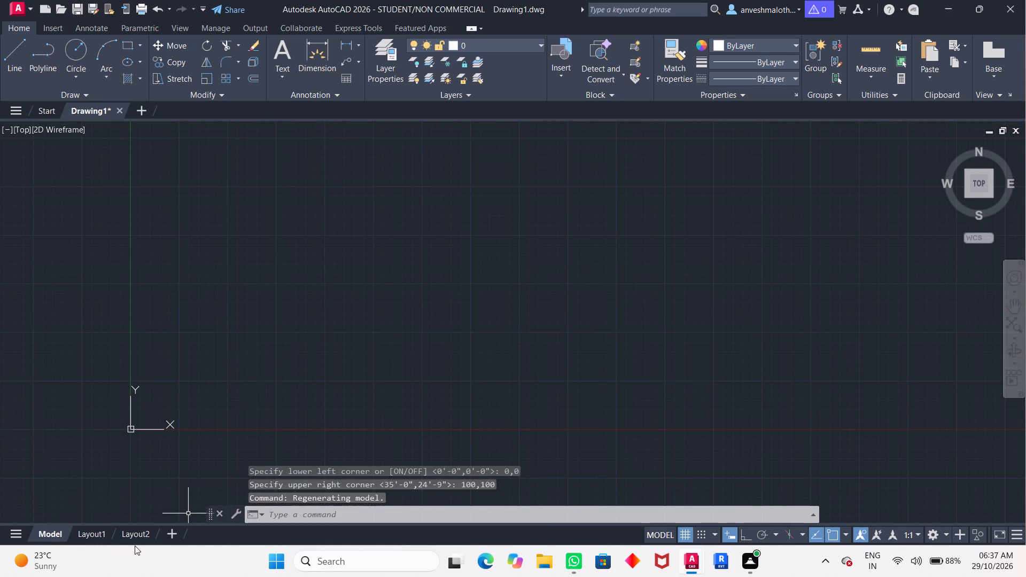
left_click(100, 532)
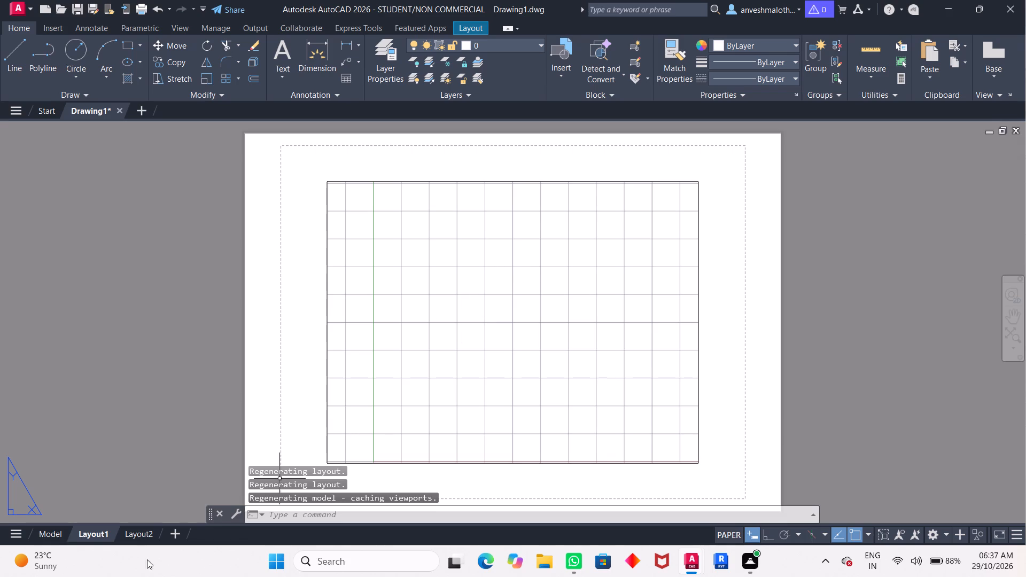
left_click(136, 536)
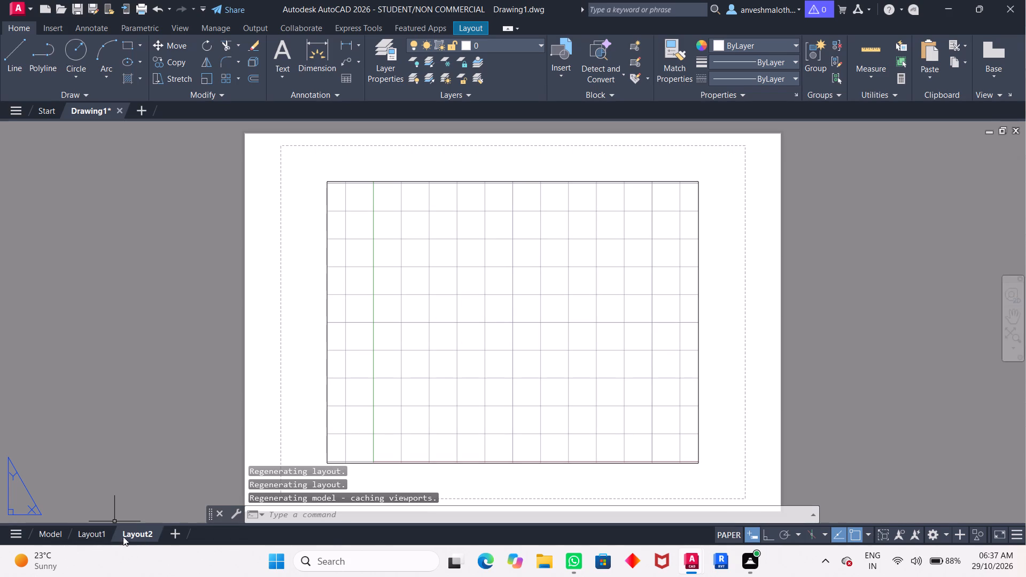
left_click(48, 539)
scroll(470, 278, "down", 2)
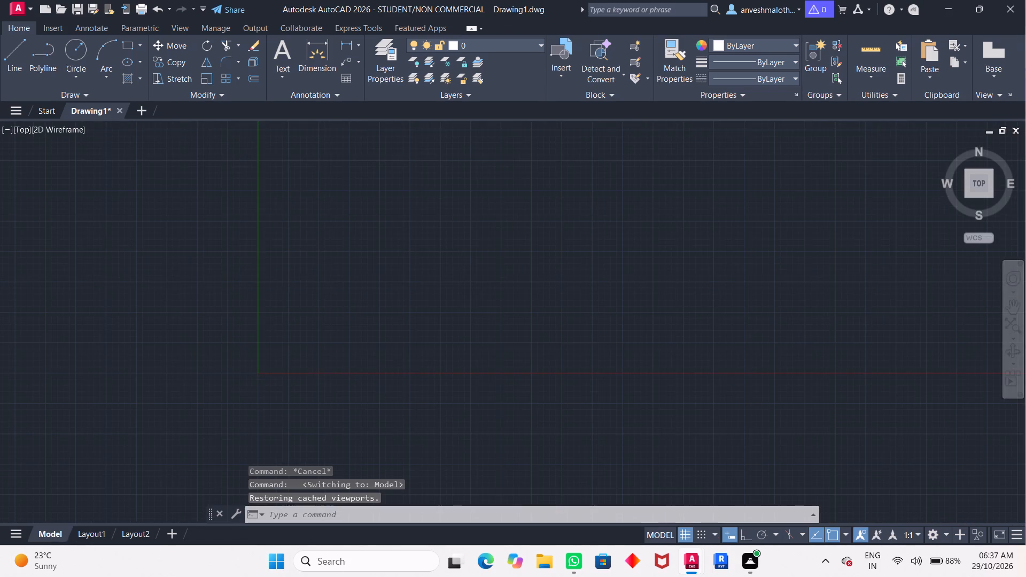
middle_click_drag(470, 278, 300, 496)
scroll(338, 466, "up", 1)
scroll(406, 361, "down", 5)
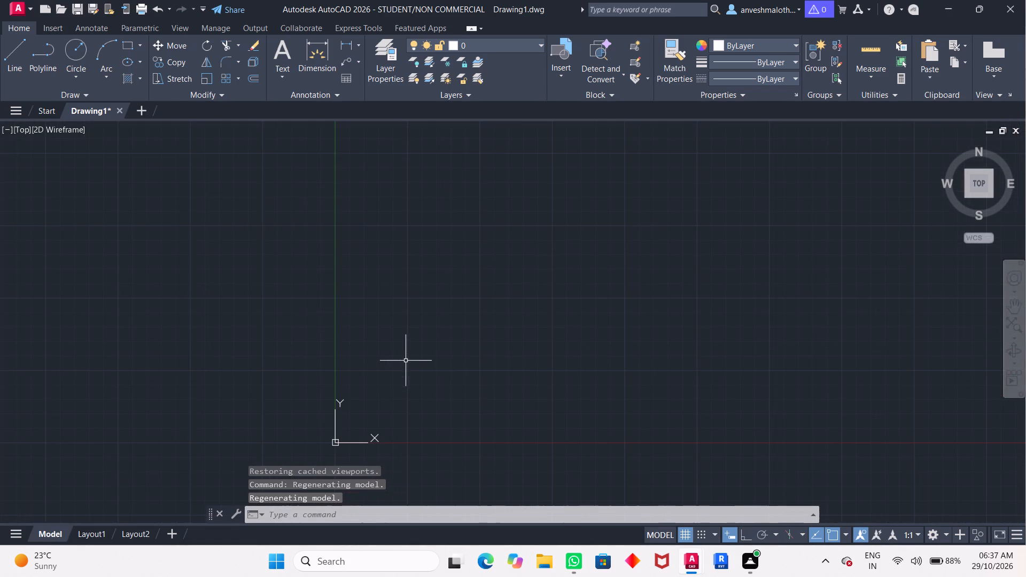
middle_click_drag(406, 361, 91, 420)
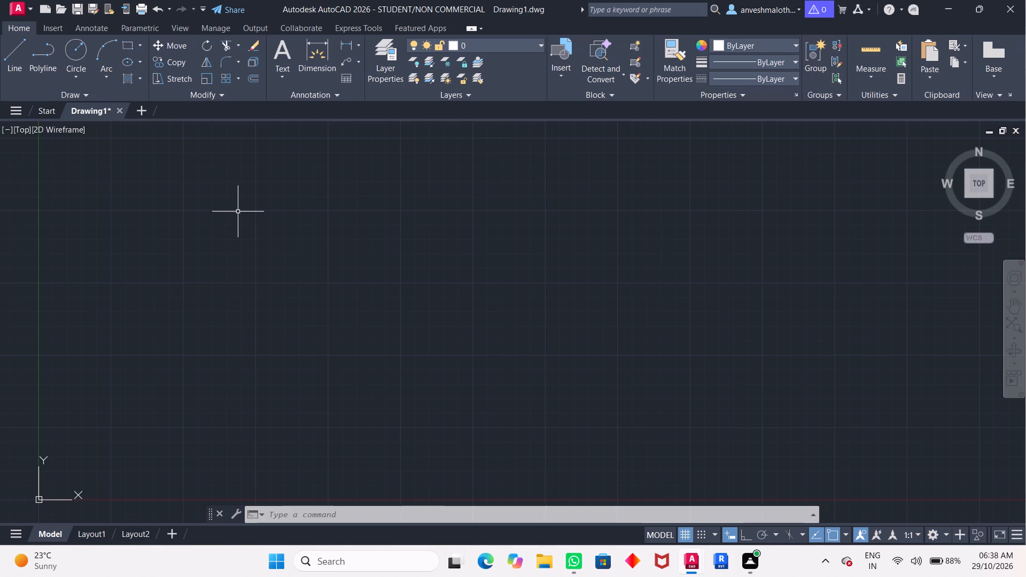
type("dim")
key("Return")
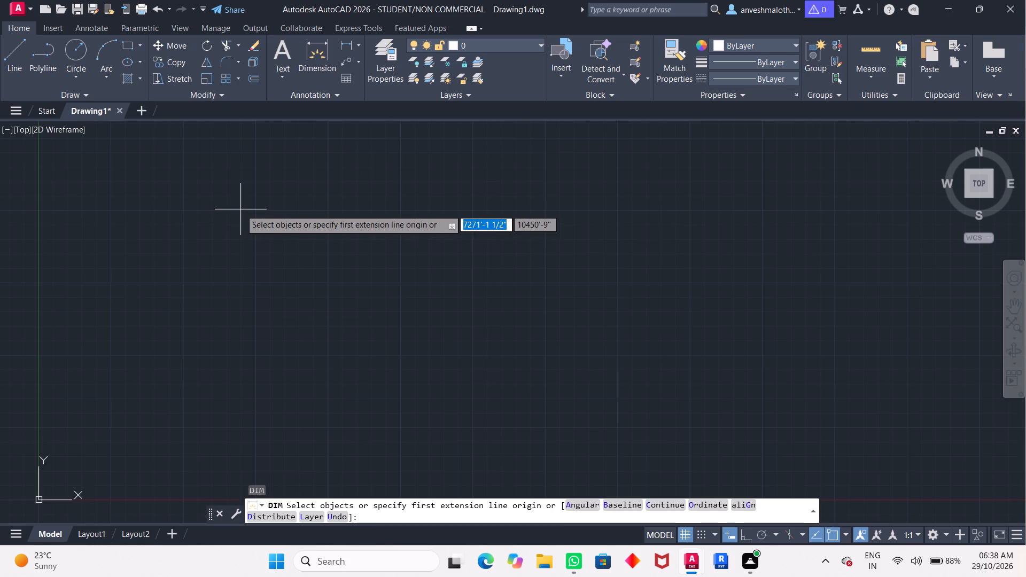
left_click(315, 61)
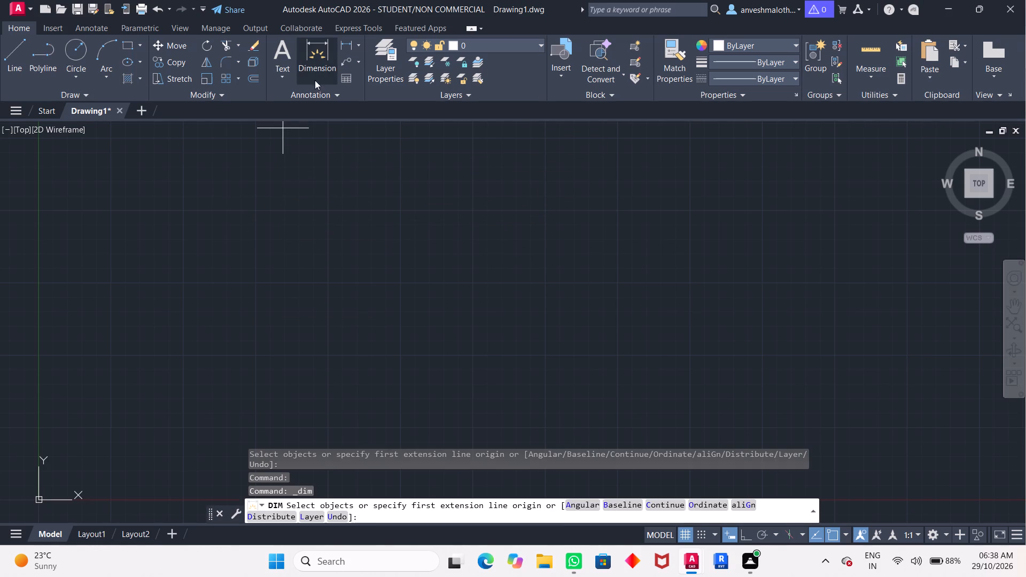
Modify the ISO-25 dimension style's primary units to Architectural format, 0'-0 1/2" precision and Not Stacked fractions.
left_click(321, 92)
left_click(324, 123)
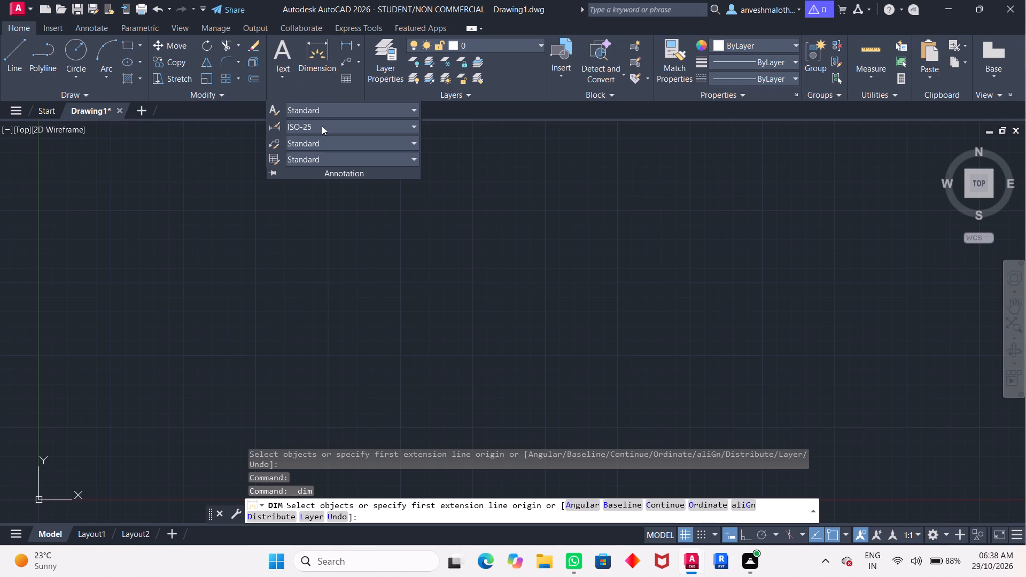
left_click(322, 125)
left_click(414, 128)
left_click(324, 270)
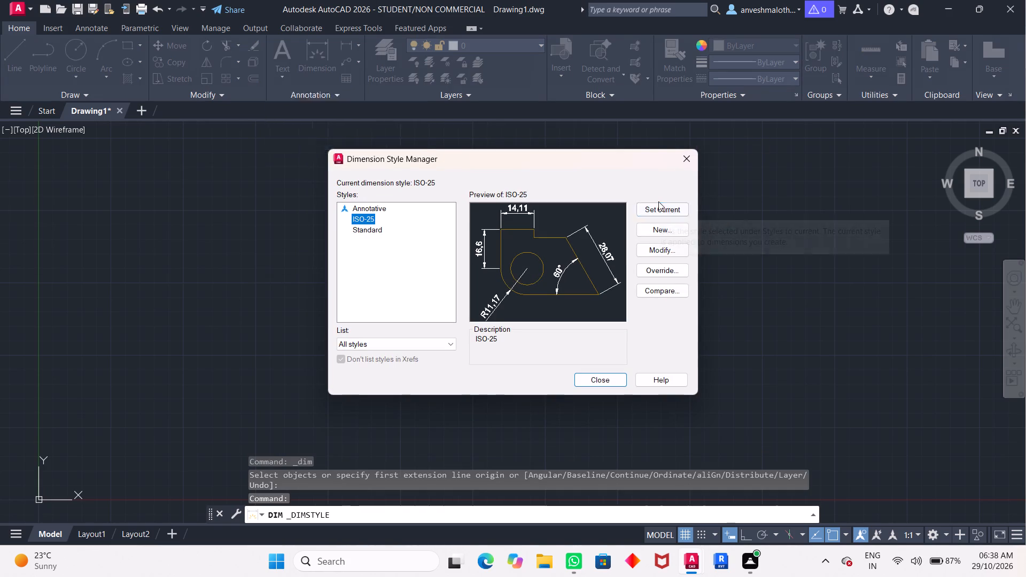
left_click(656, 253)
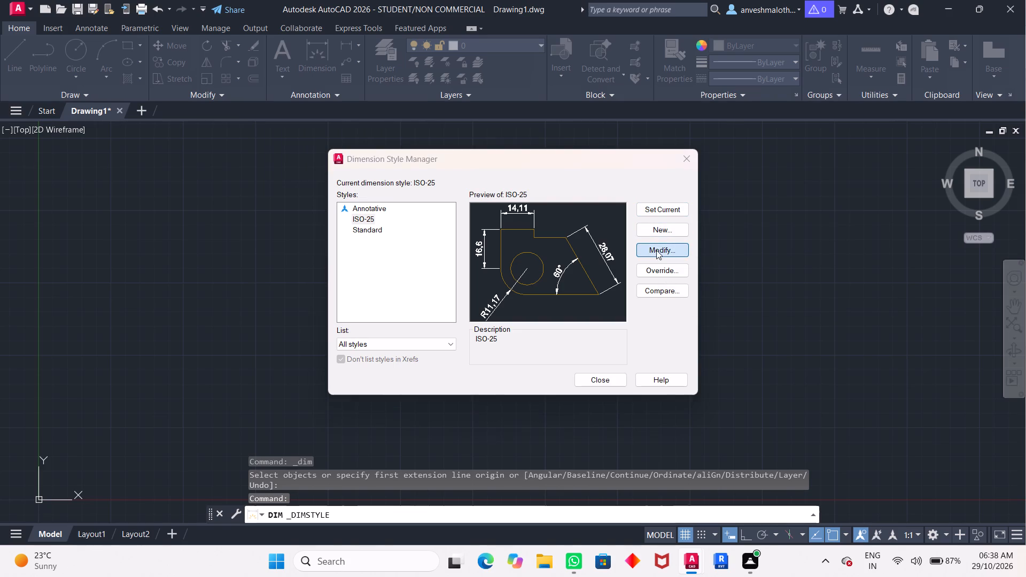
left_click(481, 160)
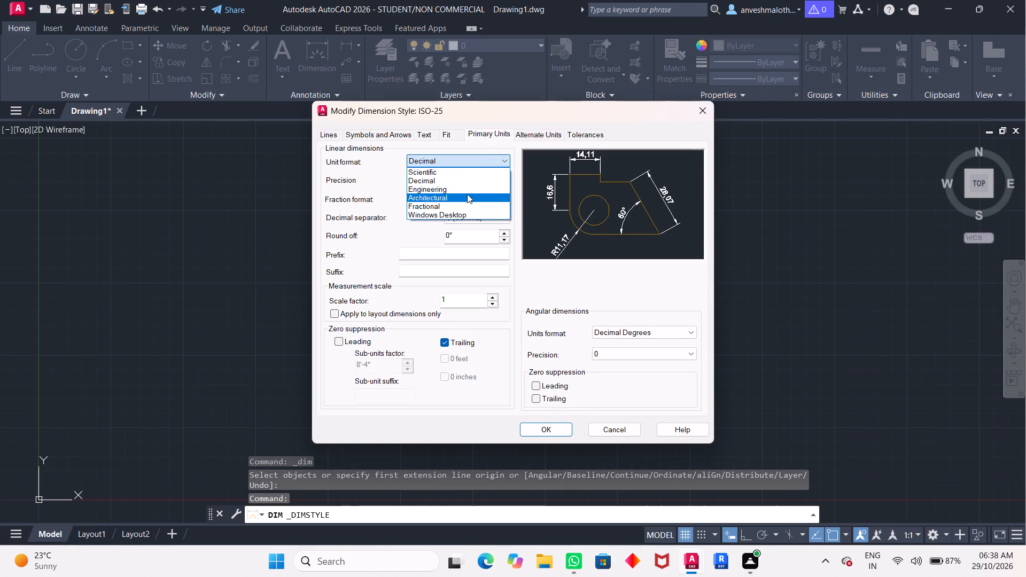
left_click(464, 198)
left_click(465, 185)
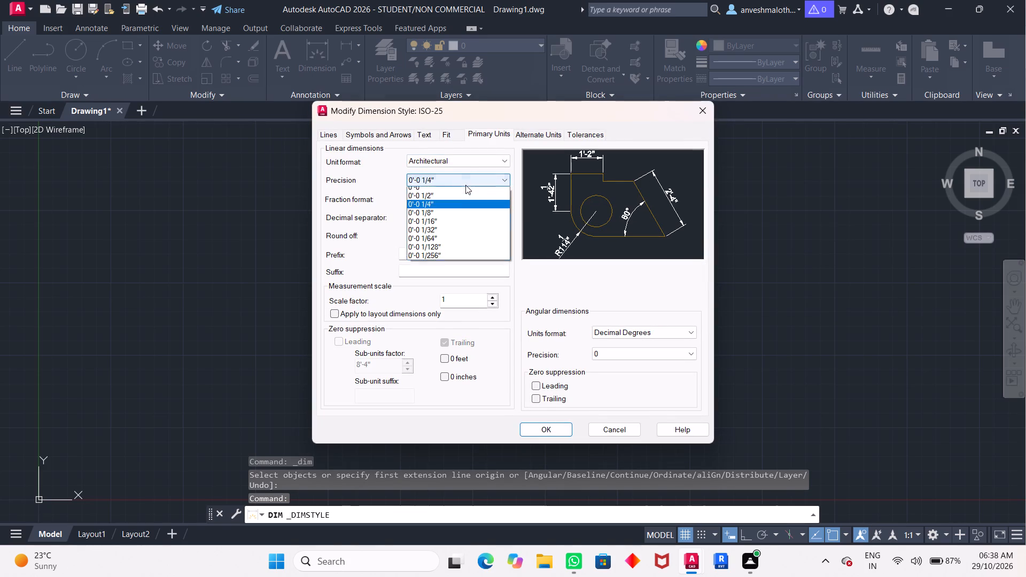
left_click(462, 201)
left_click(466, 203)
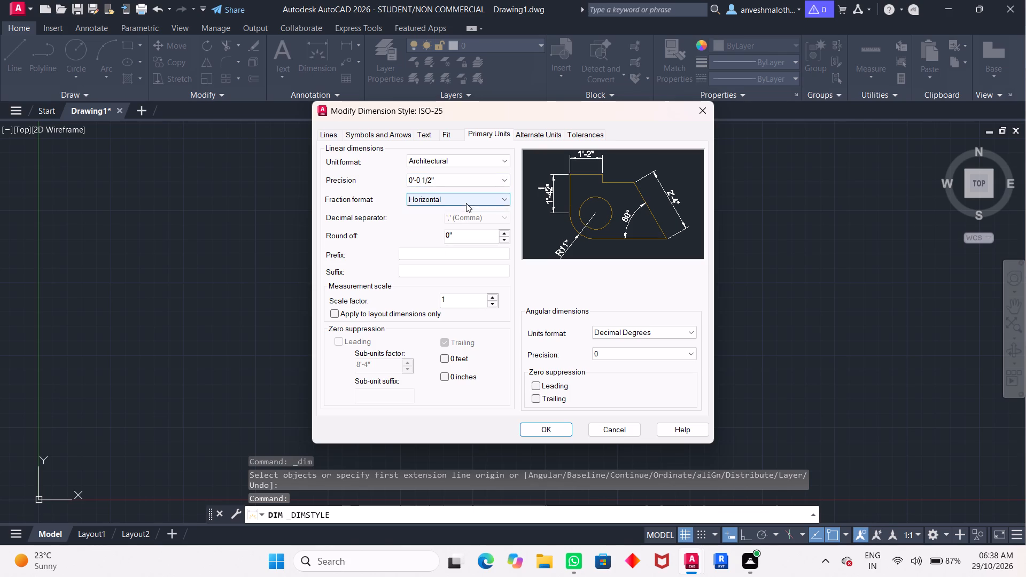
left_click(456, 226)
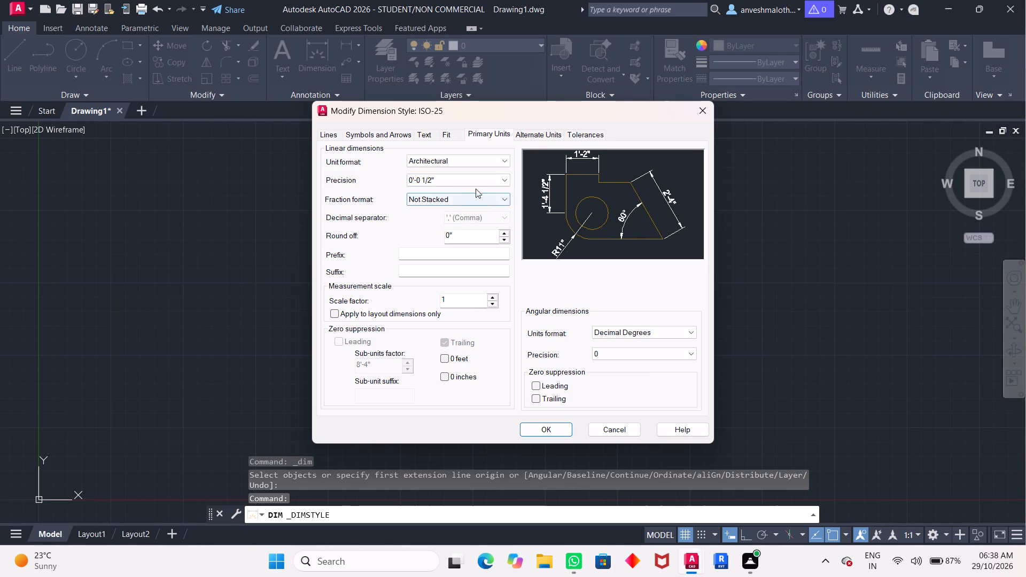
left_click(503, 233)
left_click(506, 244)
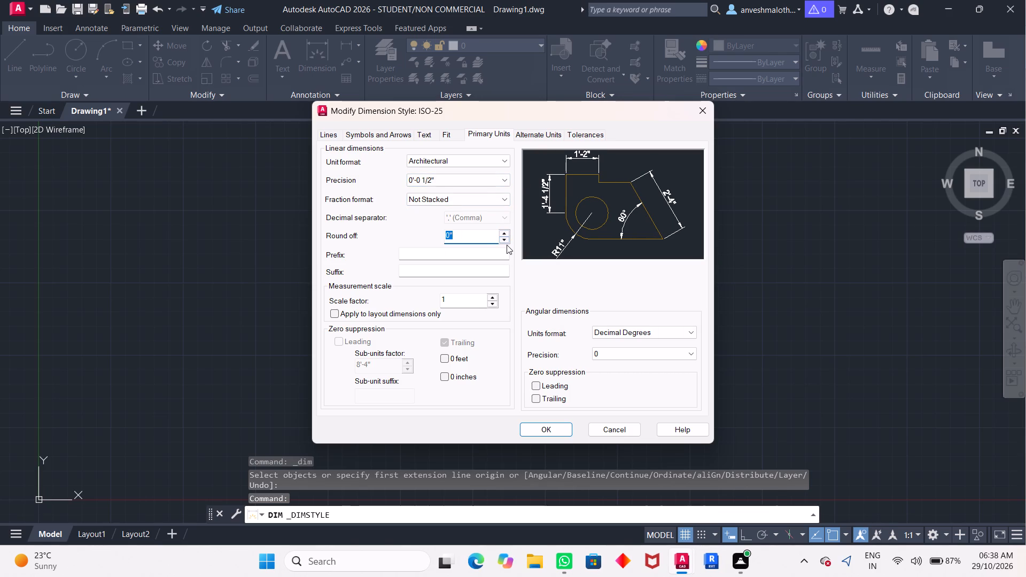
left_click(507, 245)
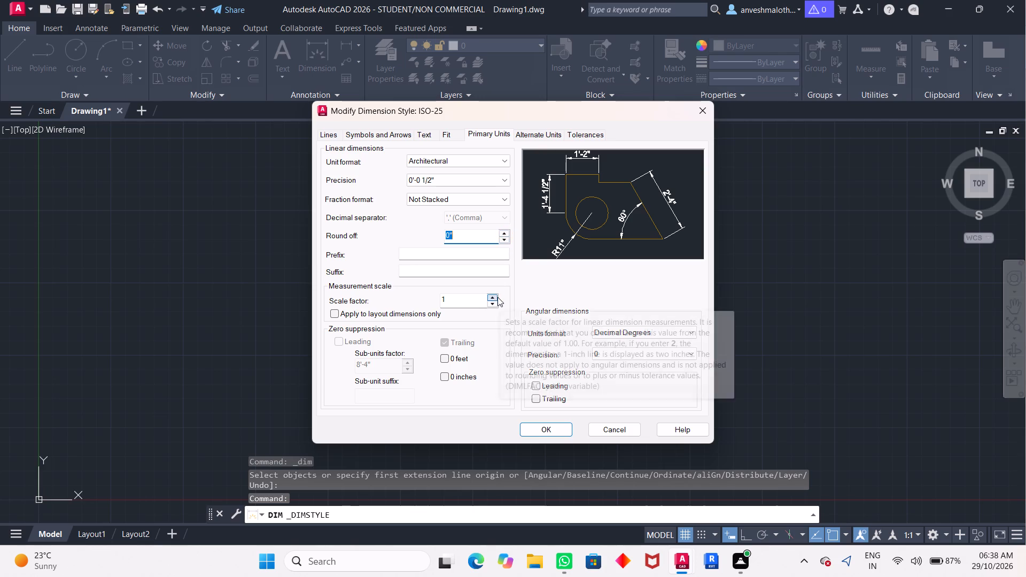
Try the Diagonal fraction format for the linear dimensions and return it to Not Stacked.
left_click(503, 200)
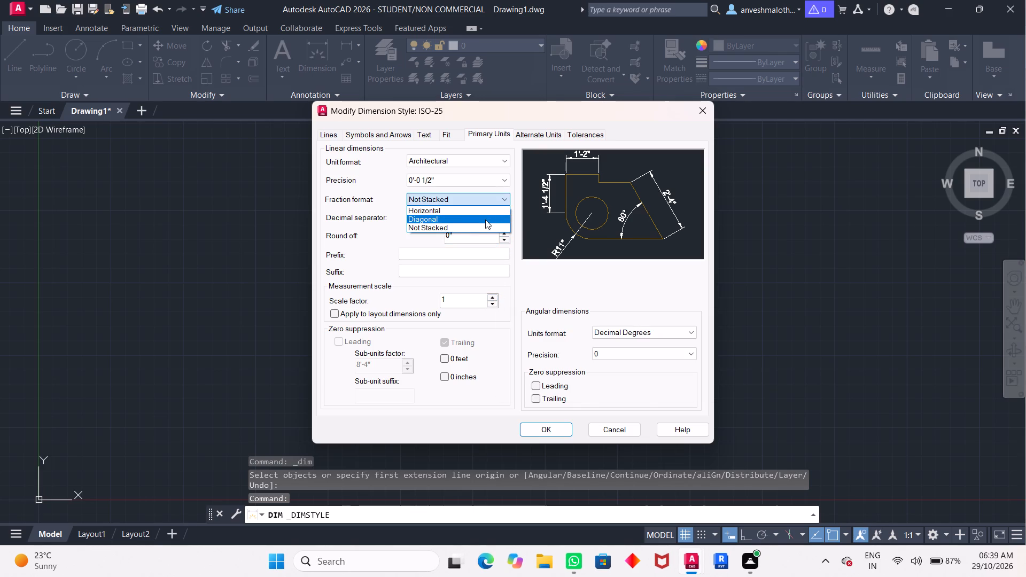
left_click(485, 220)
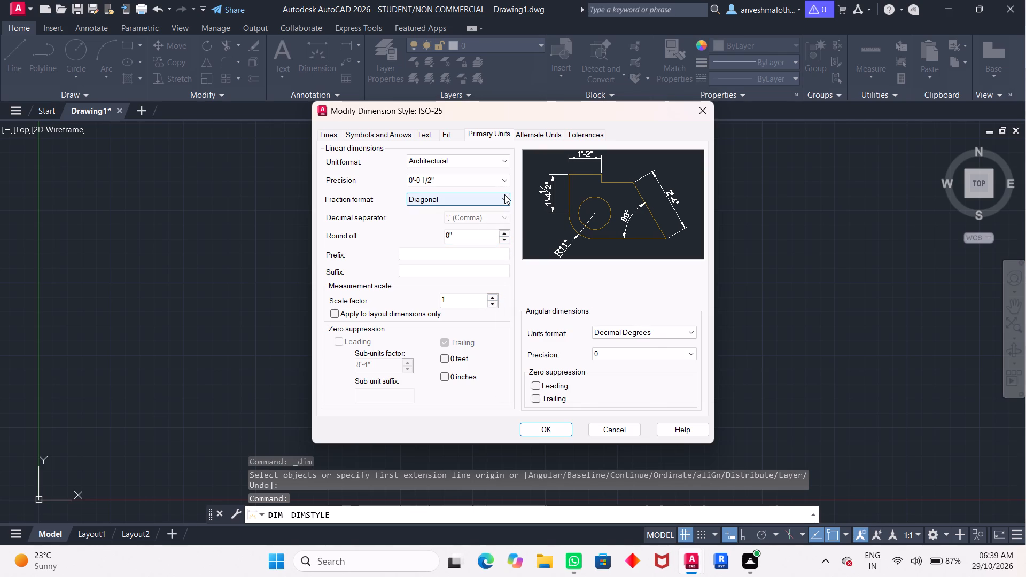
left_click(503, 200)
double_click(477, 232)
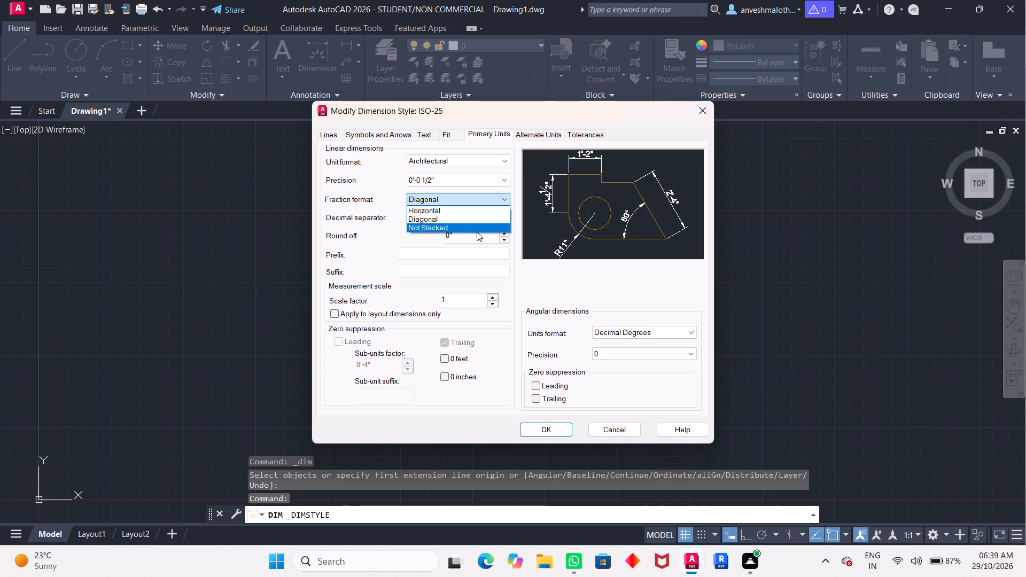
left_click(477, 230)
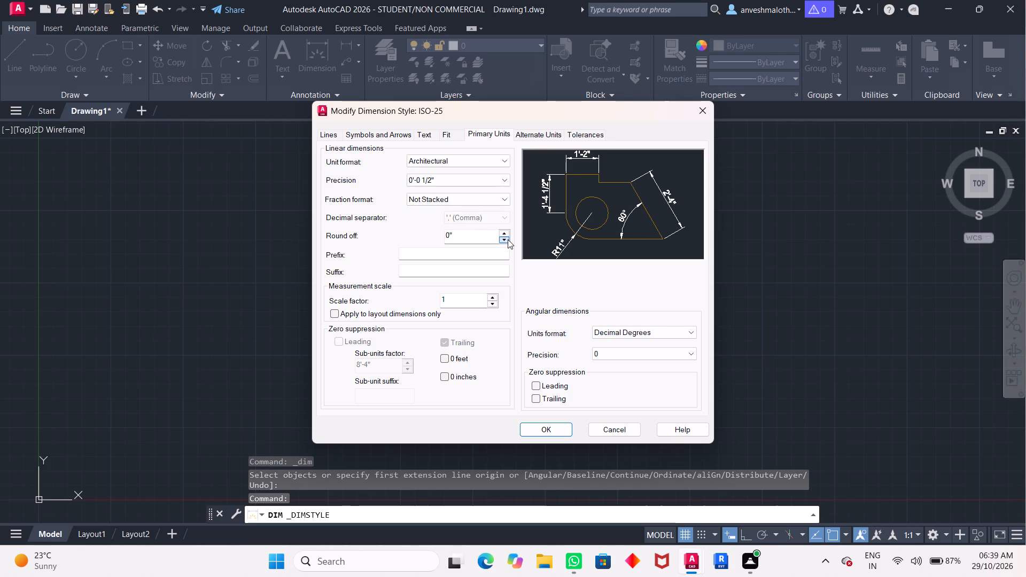
Set the linear dimension round-off to 3" and accept the ISO-25 style modifications.
left_click(505, 239)
left_click(503, 232)
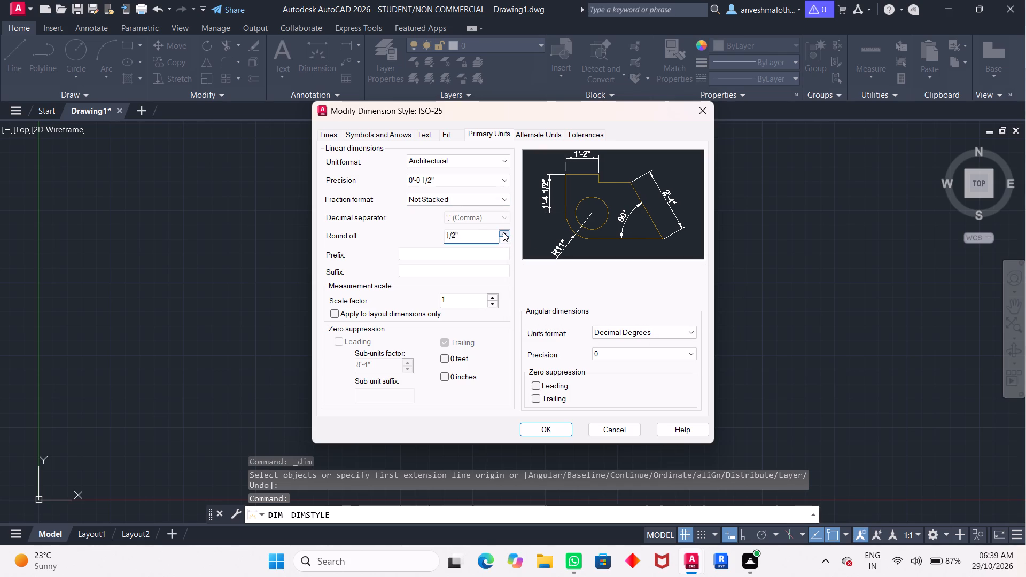
left_click(503, 232)
left_click(503, 232)
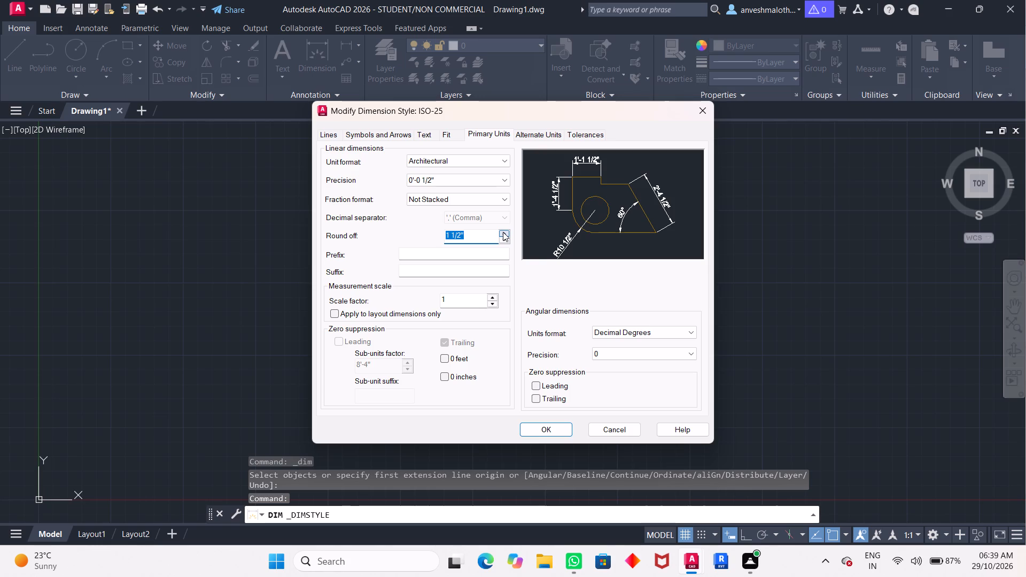
left_click(503, 232)
left_click(503, 232)
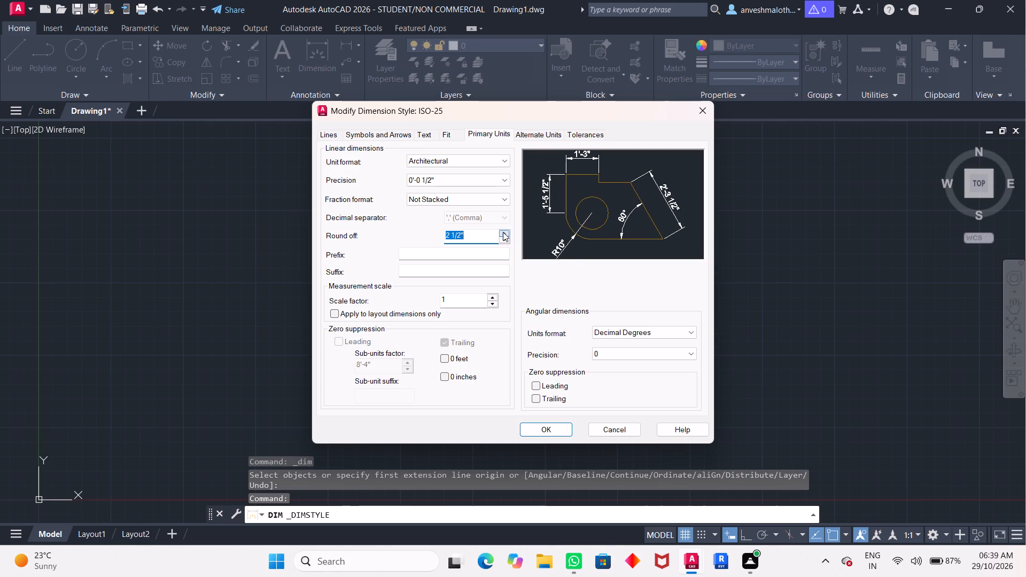
left_click(503, 232)
left_click(503, 232)
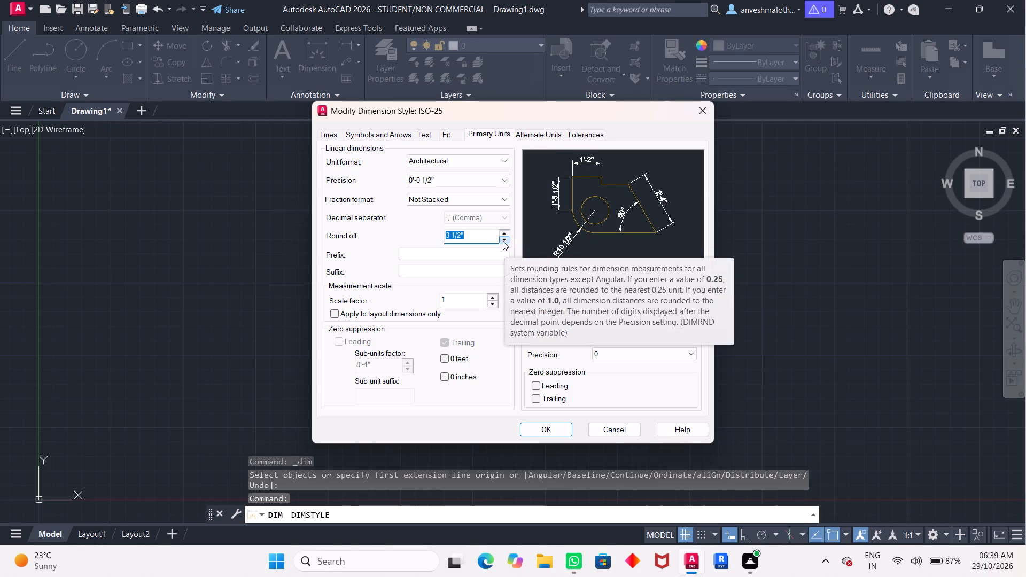
left_click(503, 241)
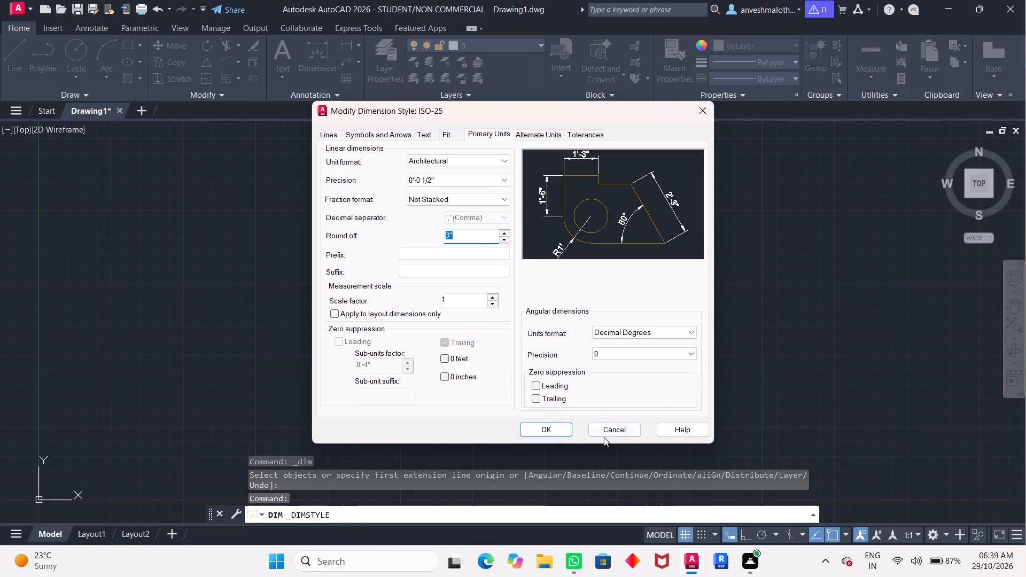
left_click(551, 431)
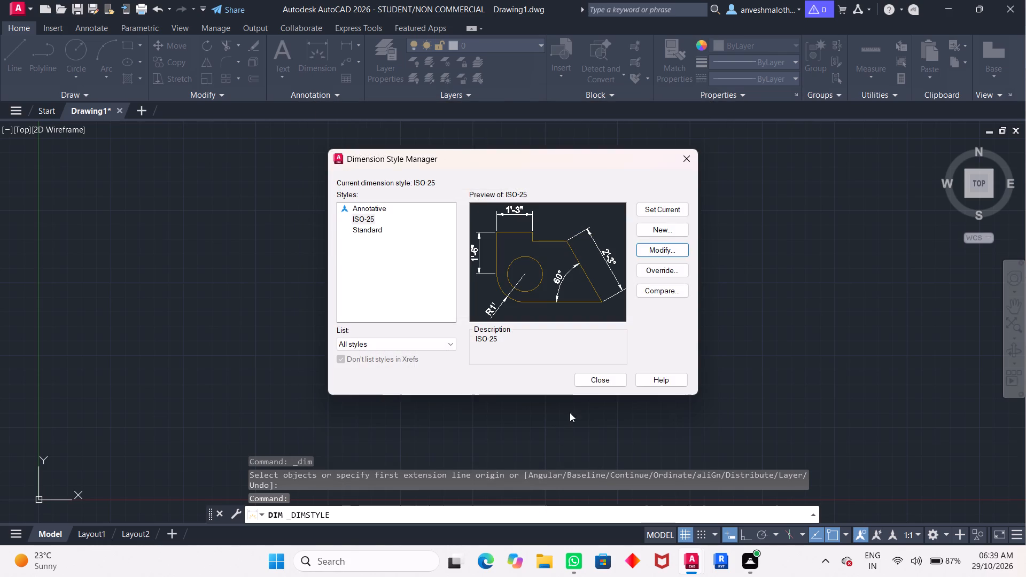
Set ISO-25 as the current dimension style and close the Dimension Style Manager.
left_click(674, 212)
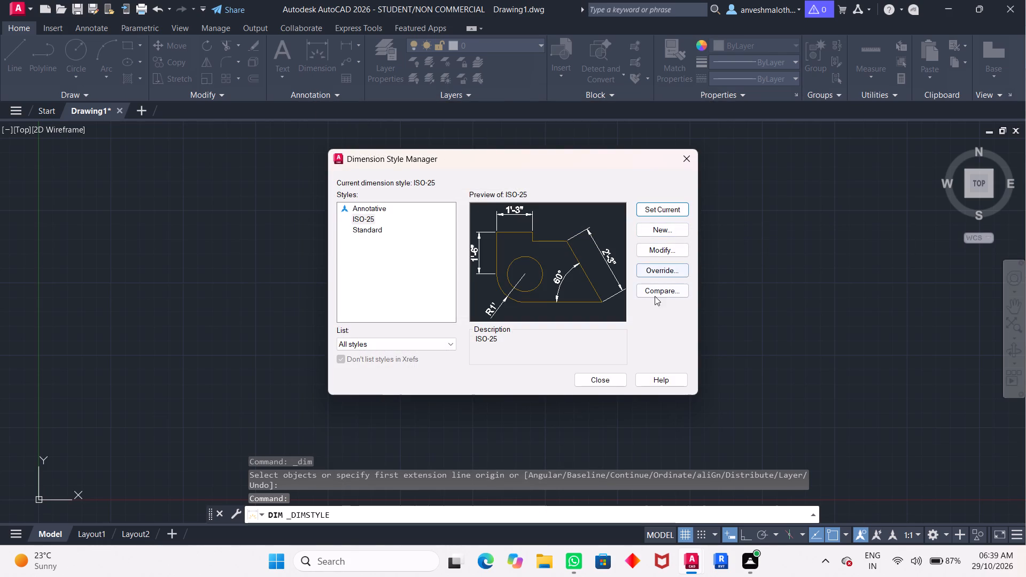
left_click(659, 206)
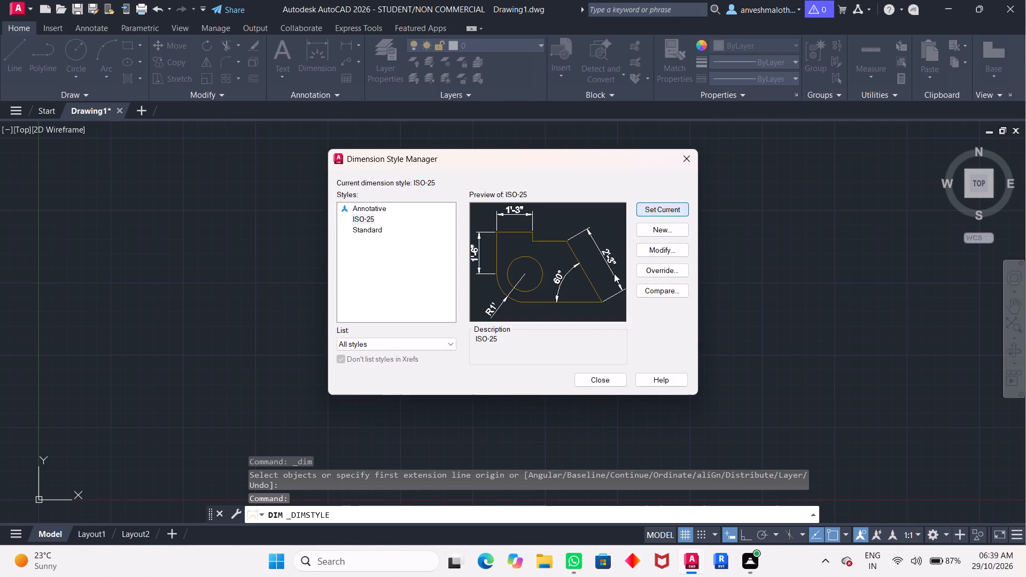
left_click(590, 381)
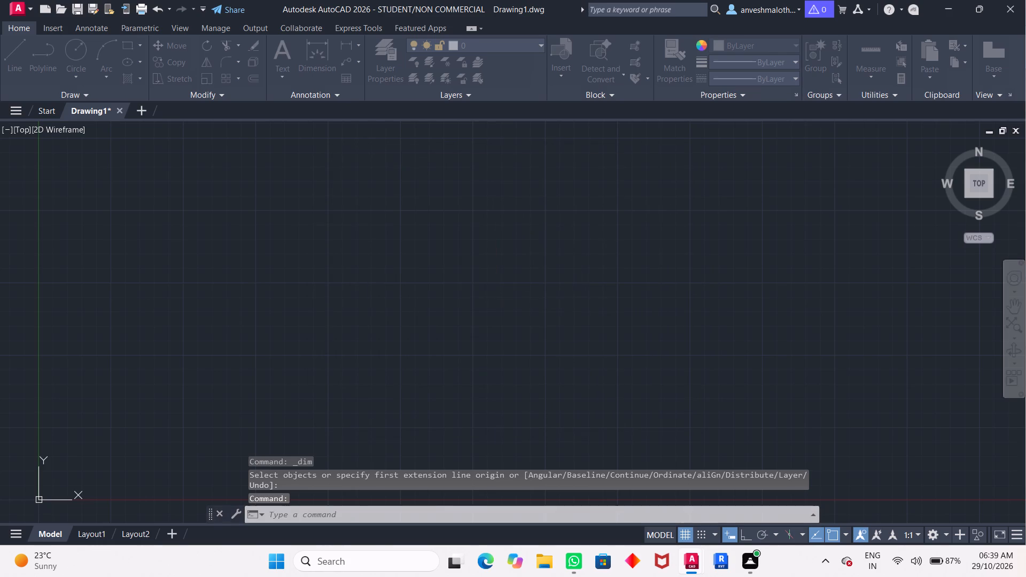
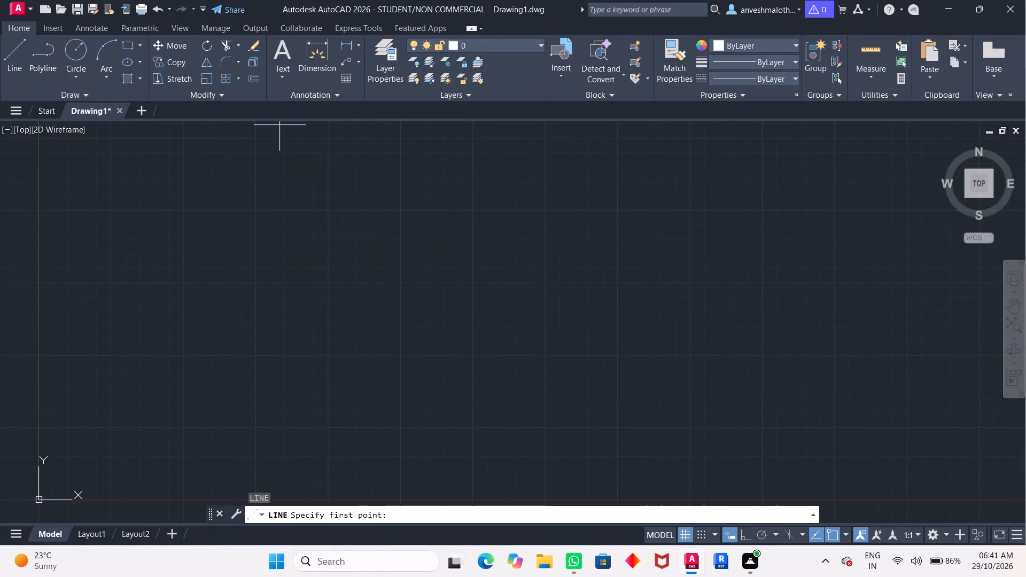
Turn on Ortho mode and draw the outline's horizontal top line 31'4" long toward the east.
left_click(344, 181)
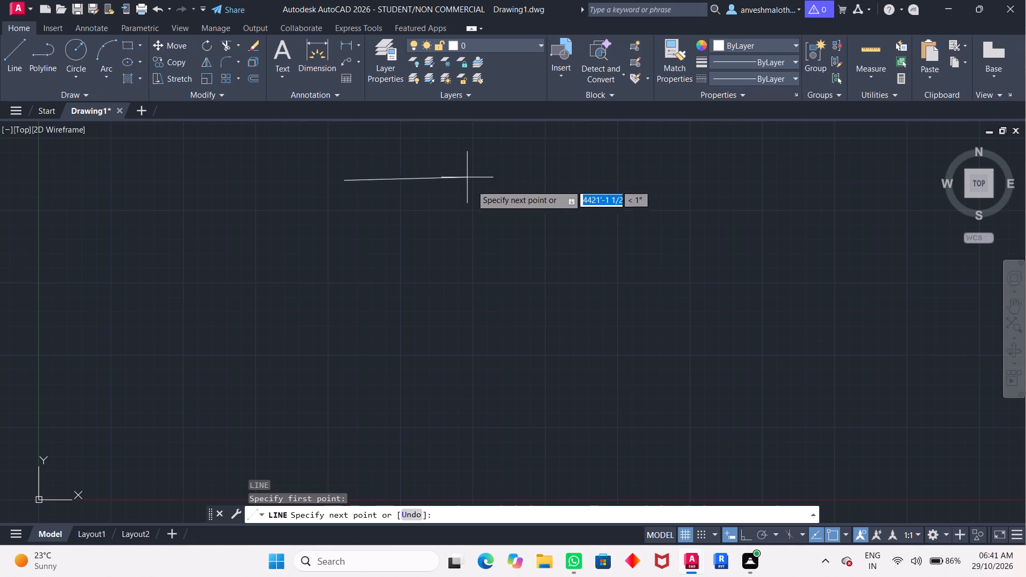
left_click(743, 531)
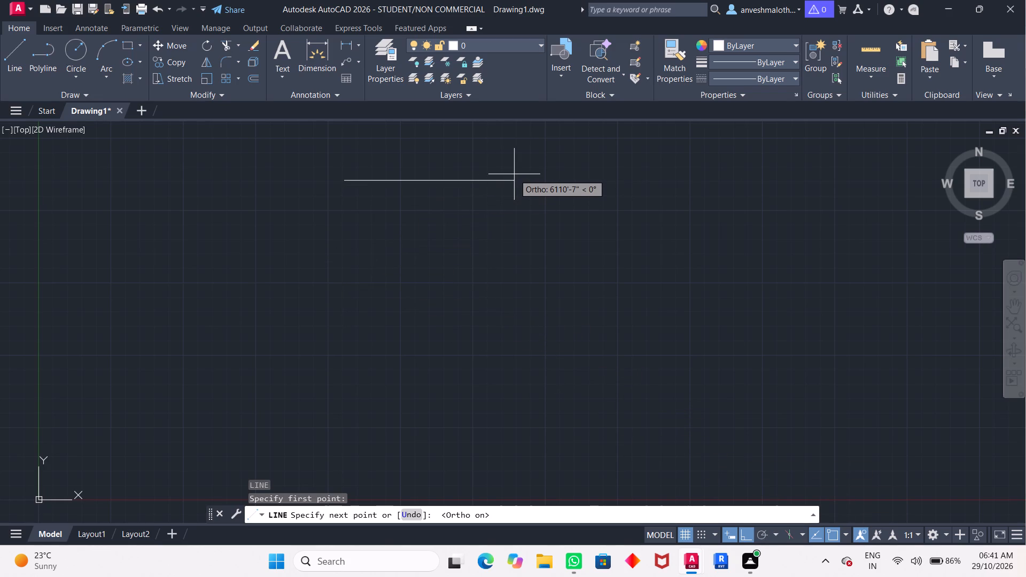
type("34")
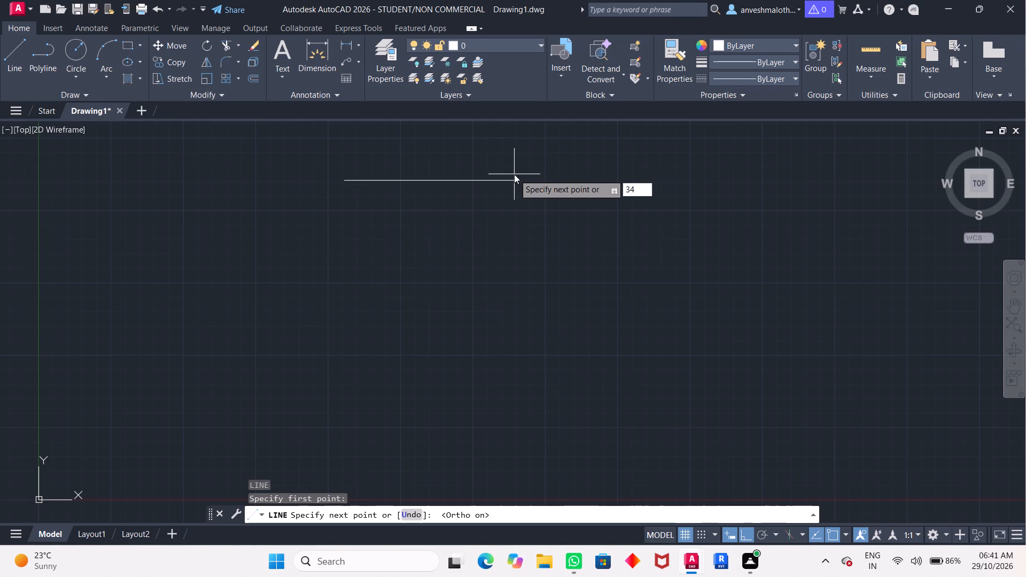
key("period")
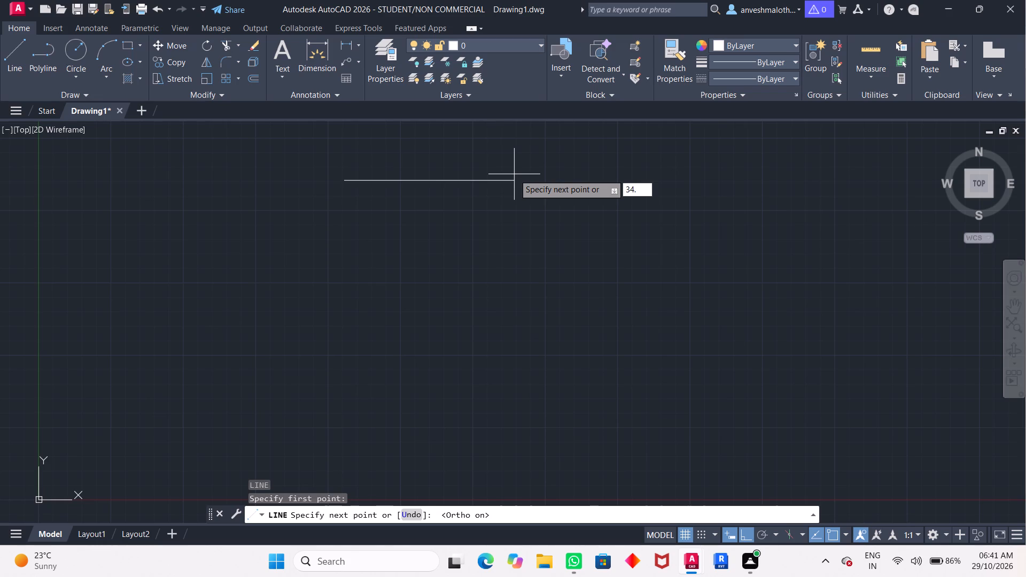
key("BackSpace")
key("apostrophe")
key("4")
key("shift+quotedbl")
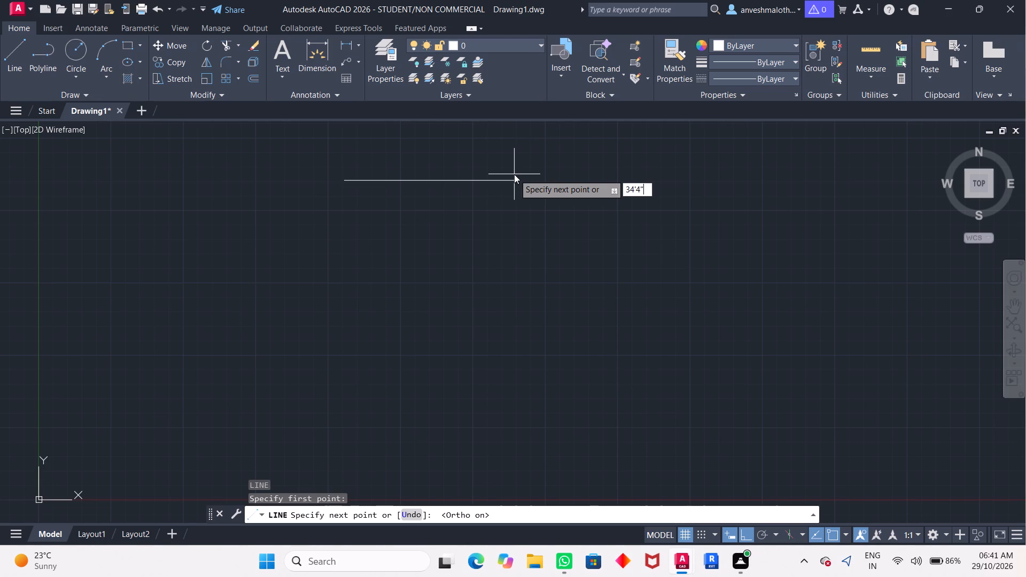
key("Left")
key("Left")
key("Left")
key("BackSpace")
key("1")
key("Return")
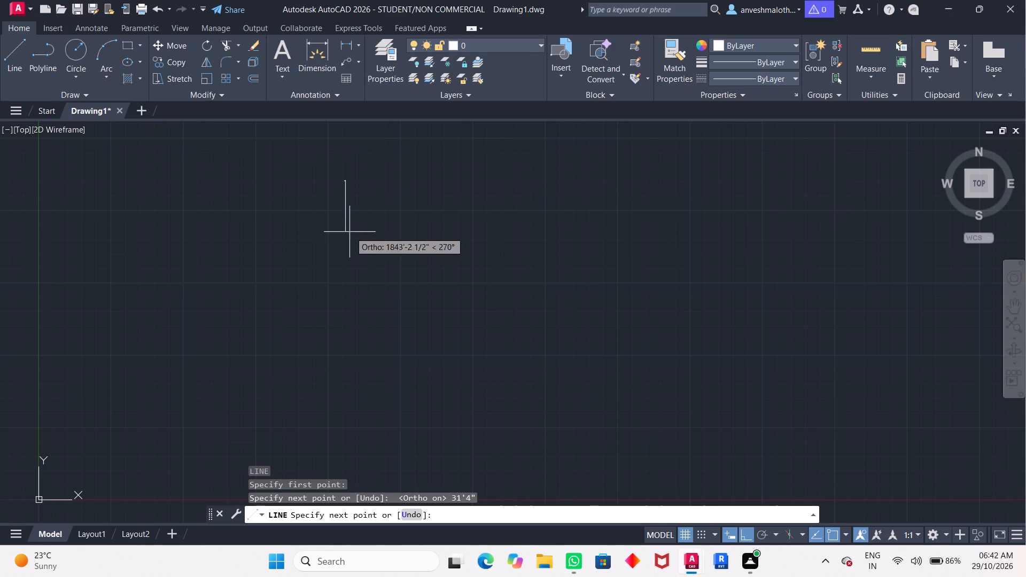
Draw the outline's east side 32'10" straight down from the end of the top line.
scroll(351, 205, "up", 1)
middle_click_drag(351, 205, 691, 366)
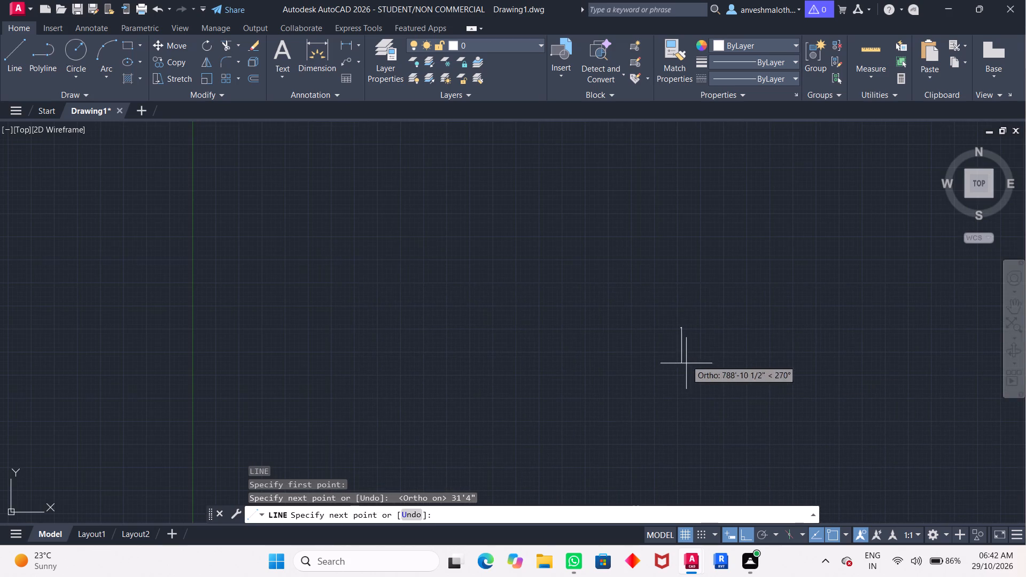
scroll(690, 316, "up", 3)
middle_click_drag(676, 385, 586, 283)
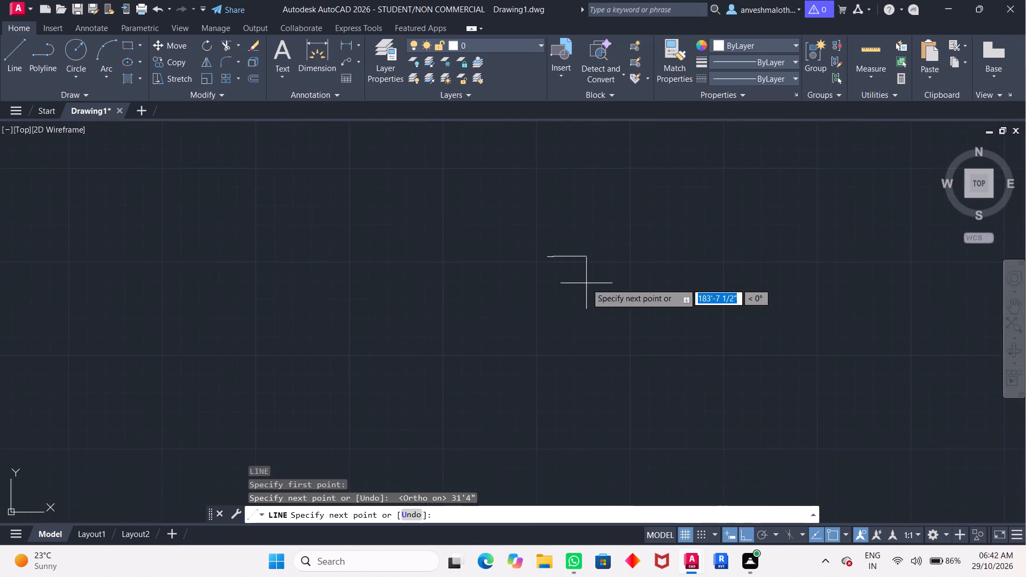
scroll(586, 283, "up", 1)
middle_click_drag(586, 283, 680, 281)
scroll(674, 280, "up", 2)
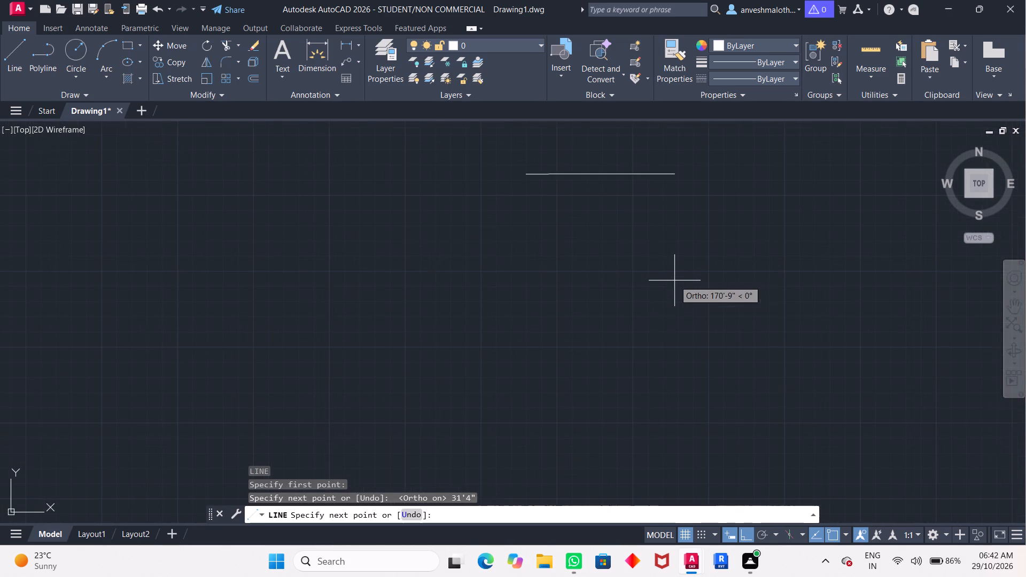
middle_click(674, 280)
scroll(674, 280, "up", 1)
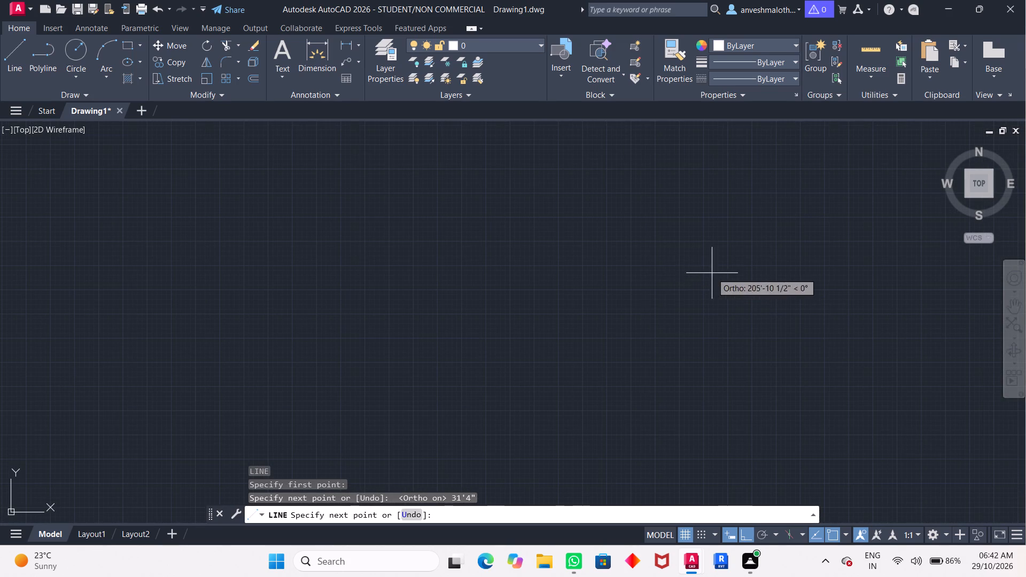
middle_click_drag(637, 333, 636, 384)
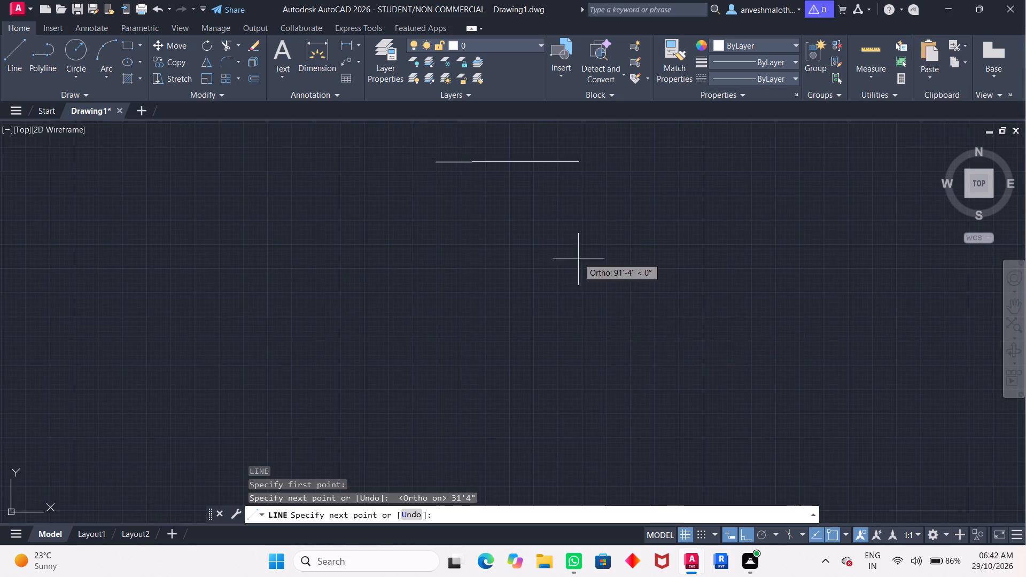
middle_click_drag(578, 256, 659, 325)
scroll(592, 272, "up", 2)
middle_click_drag(592, 272, 695, 302)
scroll(691, 299, "up", 1)
middle_click_drag(694, 307, 725, 331)
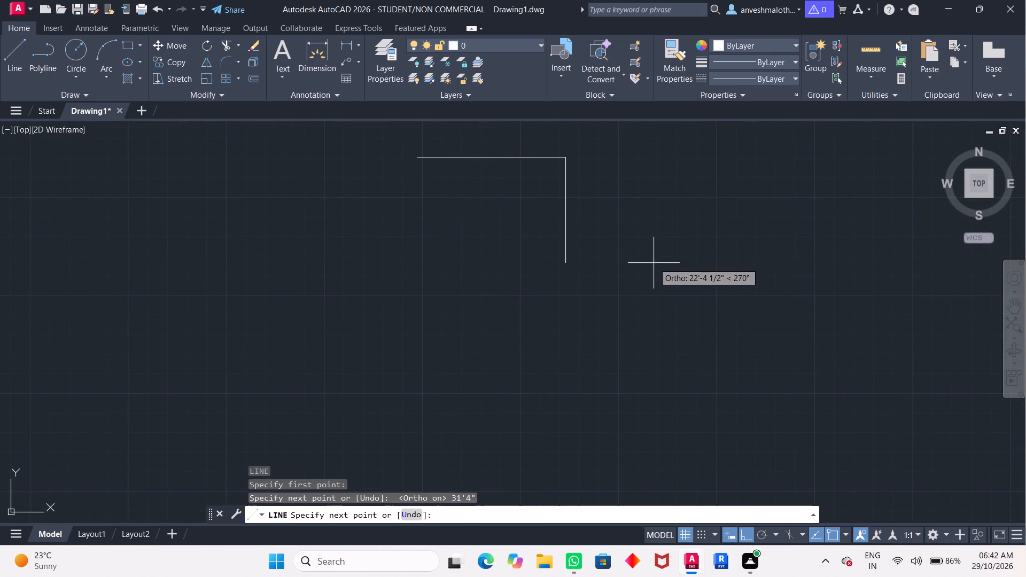
scroll(655, 263, "up", 1)
middle_click_drag(652, 269, 679, 348)
middle_click_drag(560, 276, 578, 291)
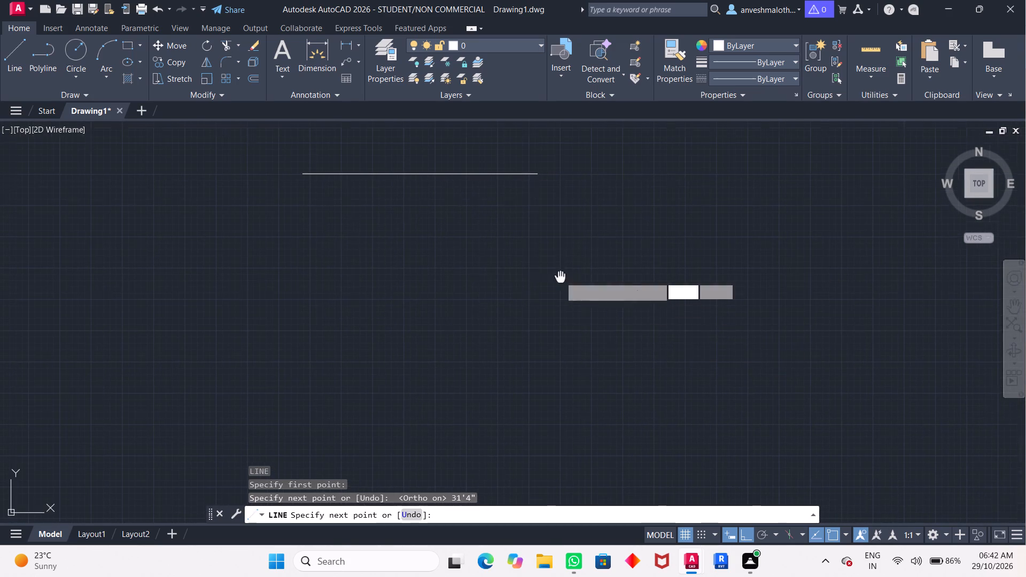
middle_click_drag(578, 291, 696, 319)
scroll(694, 312, "up", 1)
middle_click_drag(694, 311, 699, 329)
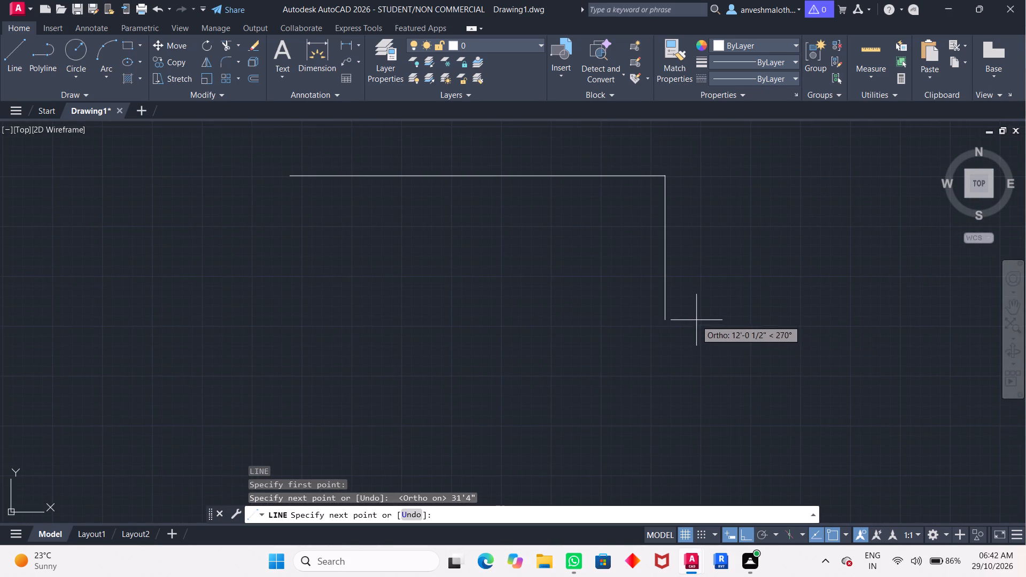
scroll(680, 325, "down", 1)
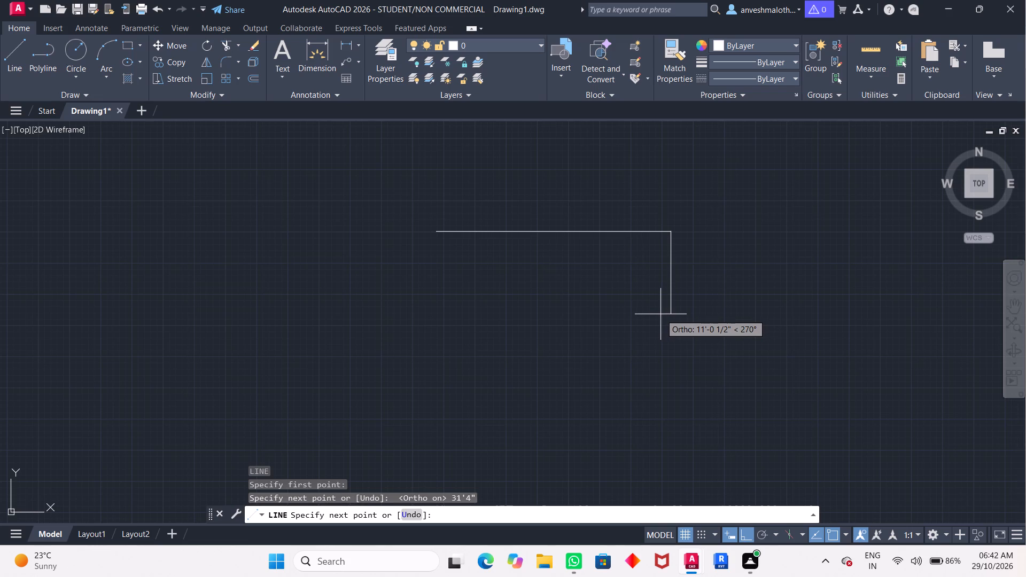
type("32")
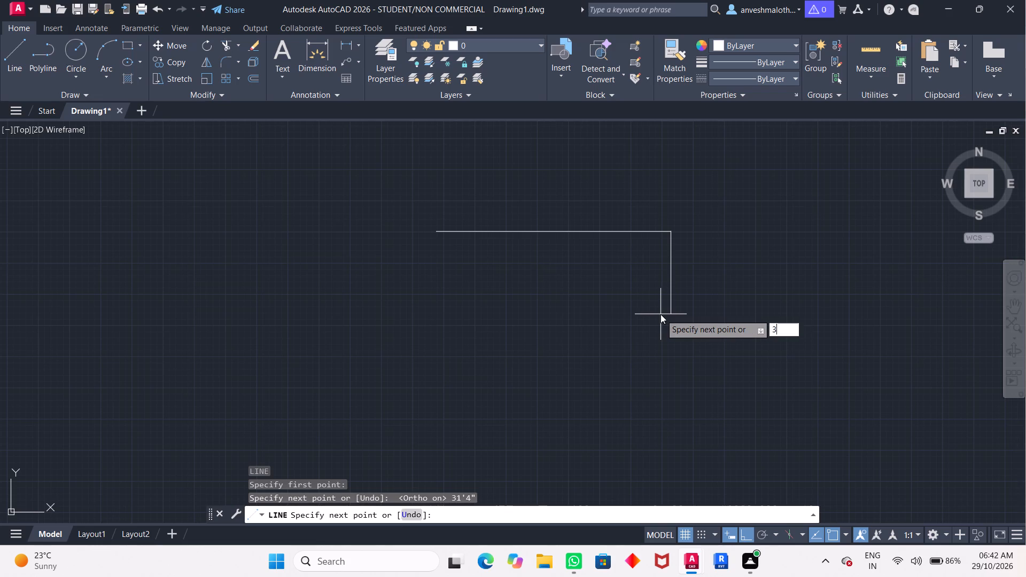
type("'10\"")
key("Return")
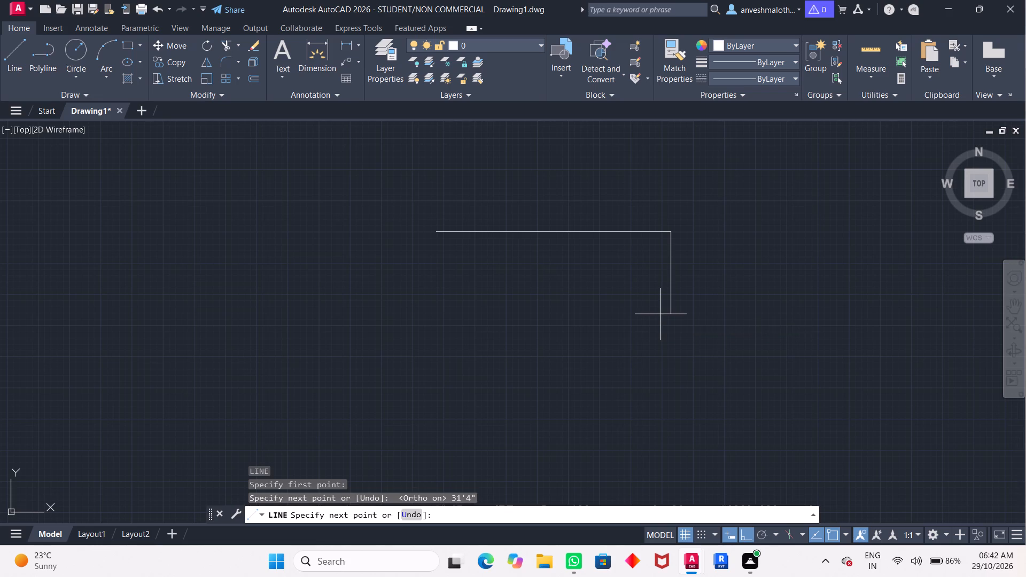
Draw the bottom line back to directly below the starting point and close the outline into a rectangle.
scroll(726, 401, "down", 3)
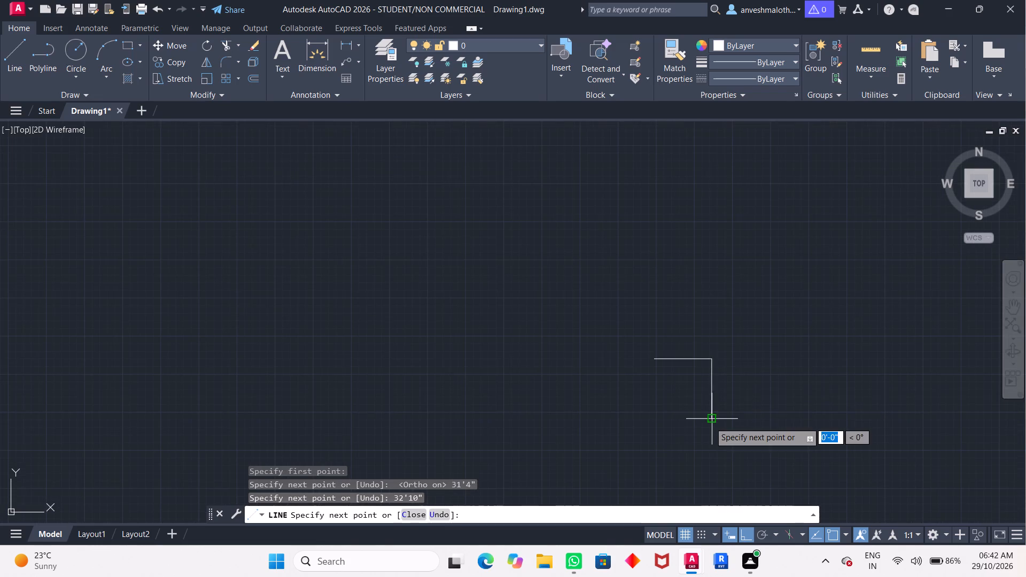
scroll(710, 422, "up", 4)
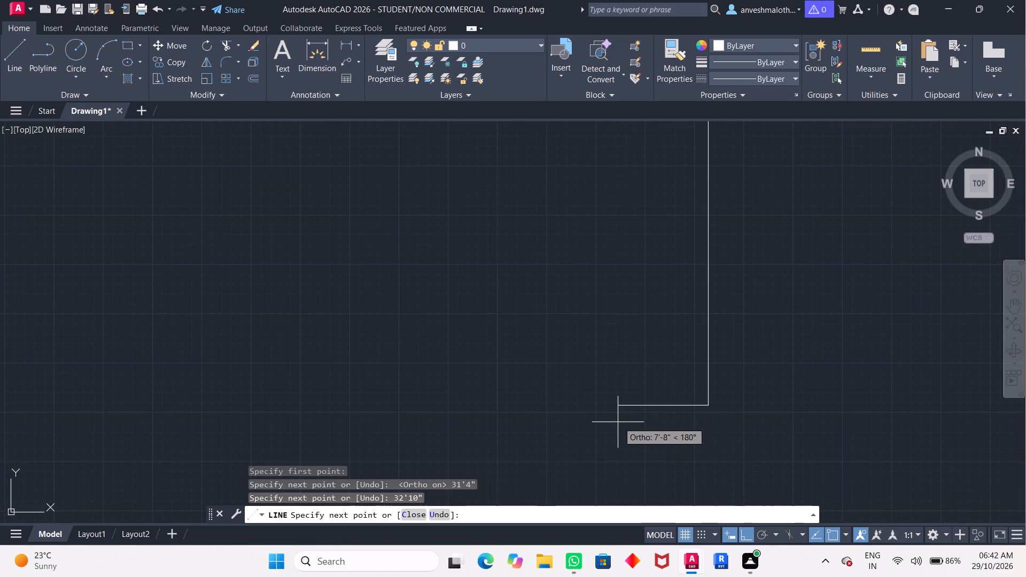
scroll(618, 414, "down", 3)
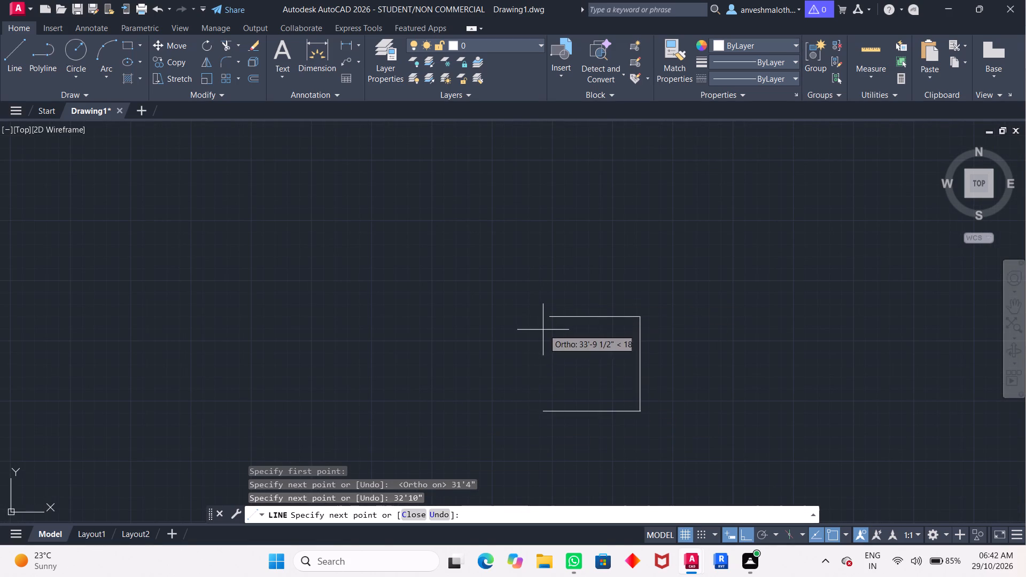
left_click(550, 410)
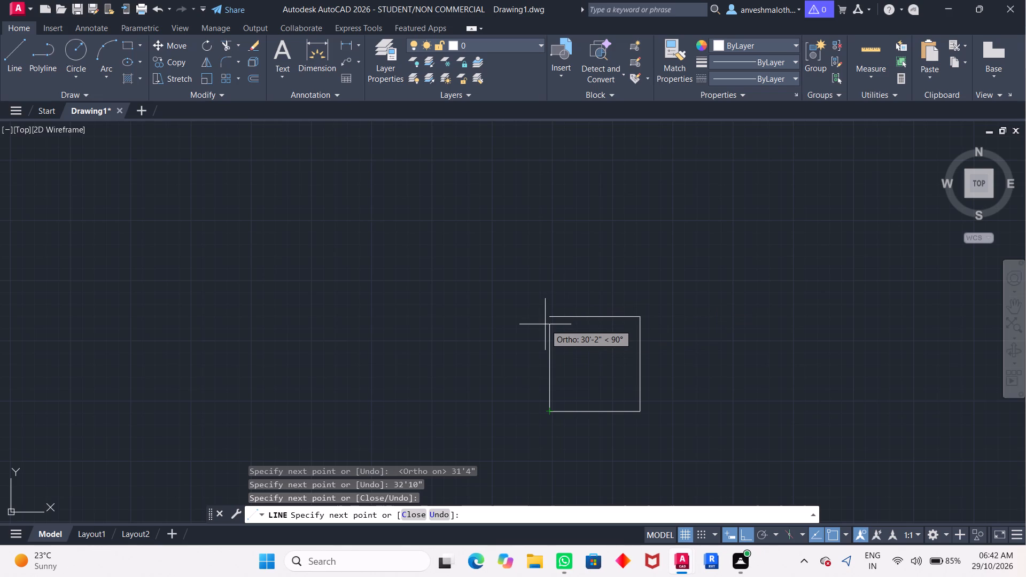
type("v")
key("space")
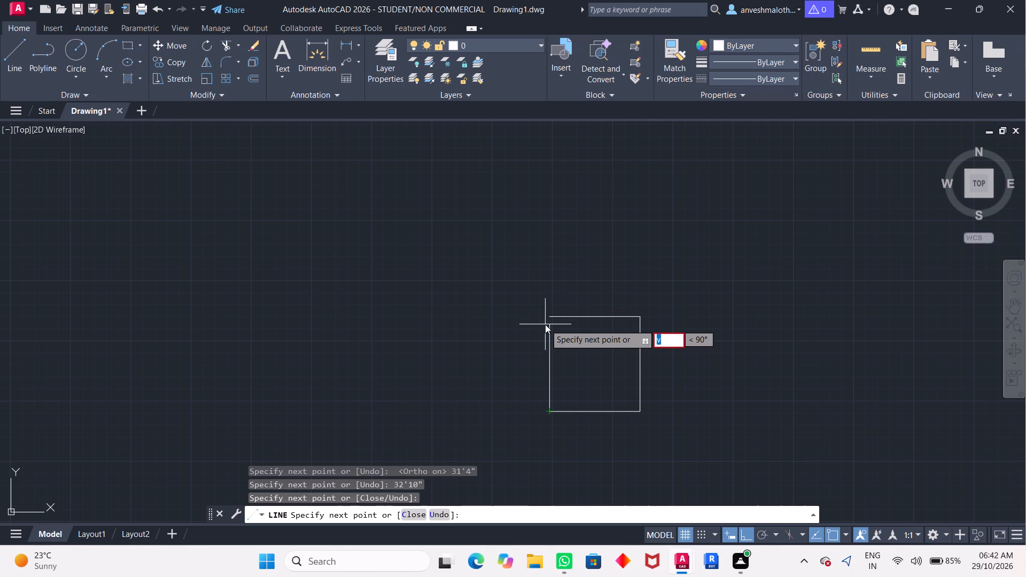
key("BackSpace")
type("c")
key("space")
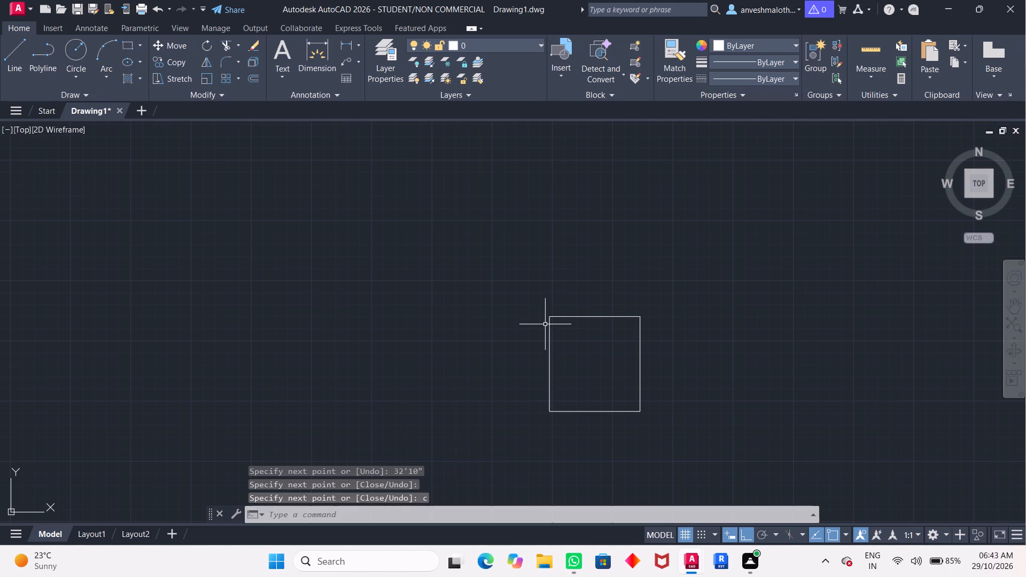
Offset the outline's top line 5'6" downward into the rectangle.
middle_click_drag(757, 353, 679, 288)
scroll(690, 283, "up", 2)
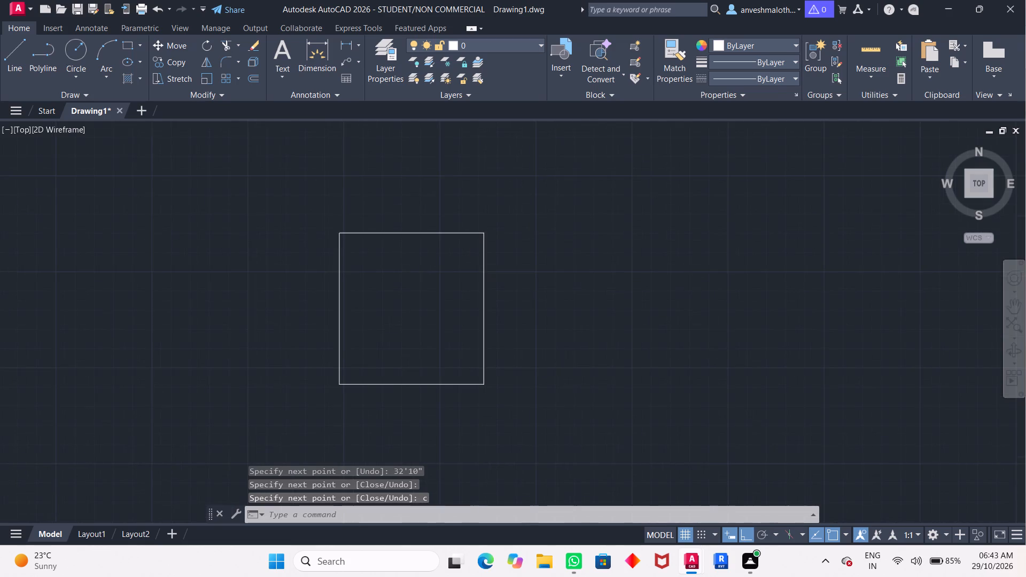
middle_click_drag(690, 283, 928, 274)
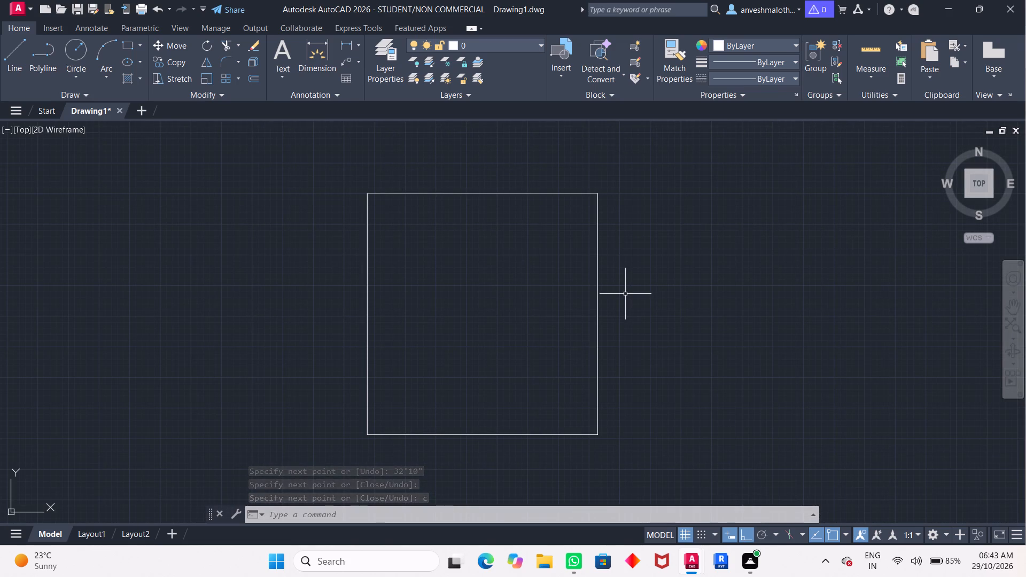
scroll(622, 298, "up", 1)
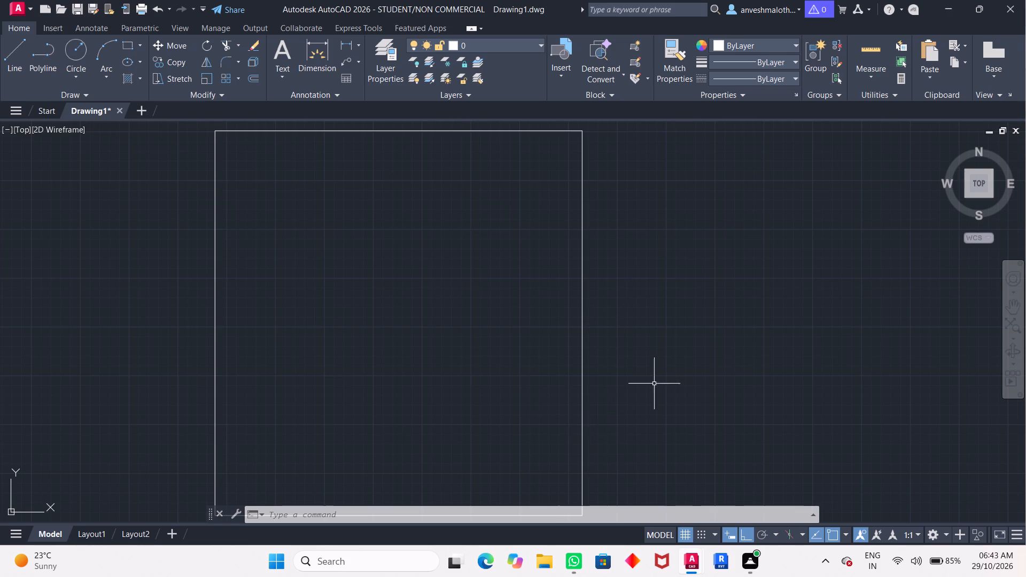
key("i")
key("o")
key("o")
key("BackSpace")
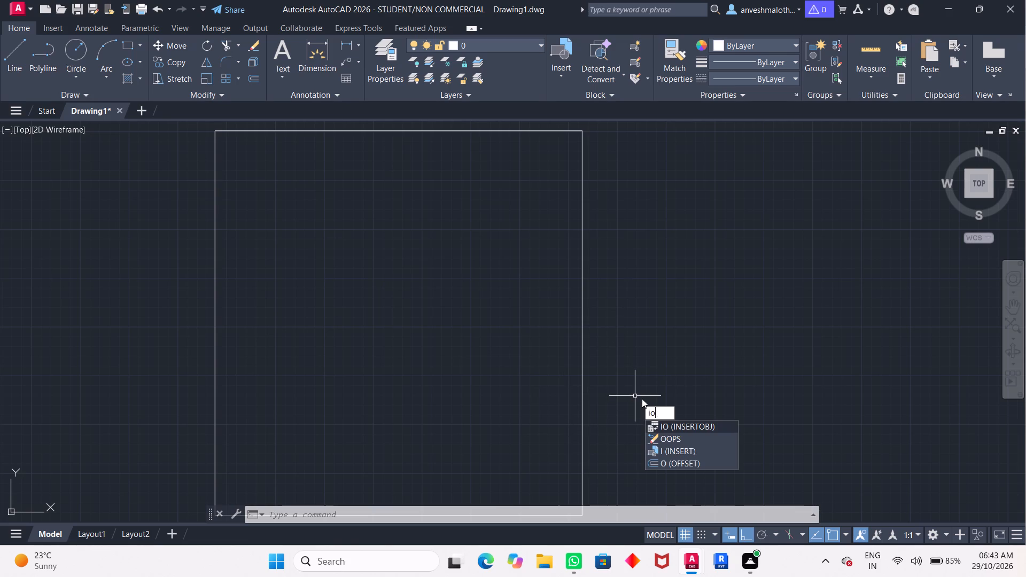
key("BackSpace")
key("BackSpace")
key("o")
key("Return")
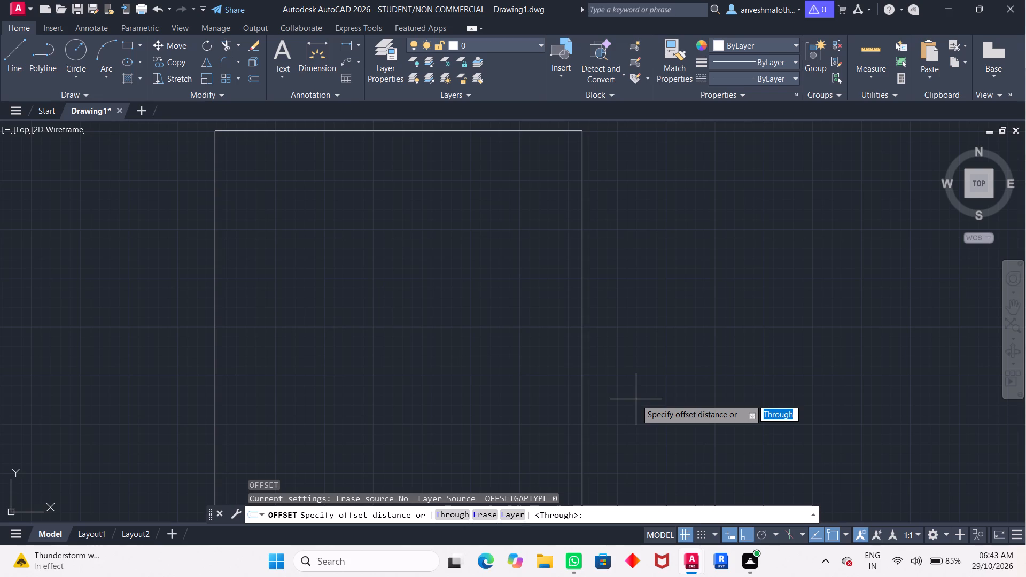
key("5")
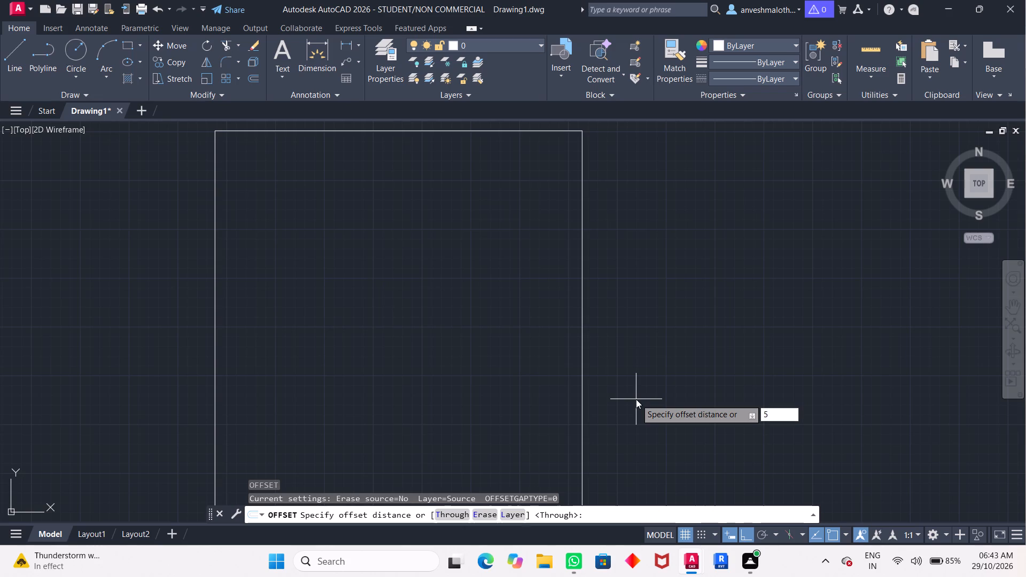
key("apostrophe")
key("6")
key("shift+quotedbl")
key("Return")
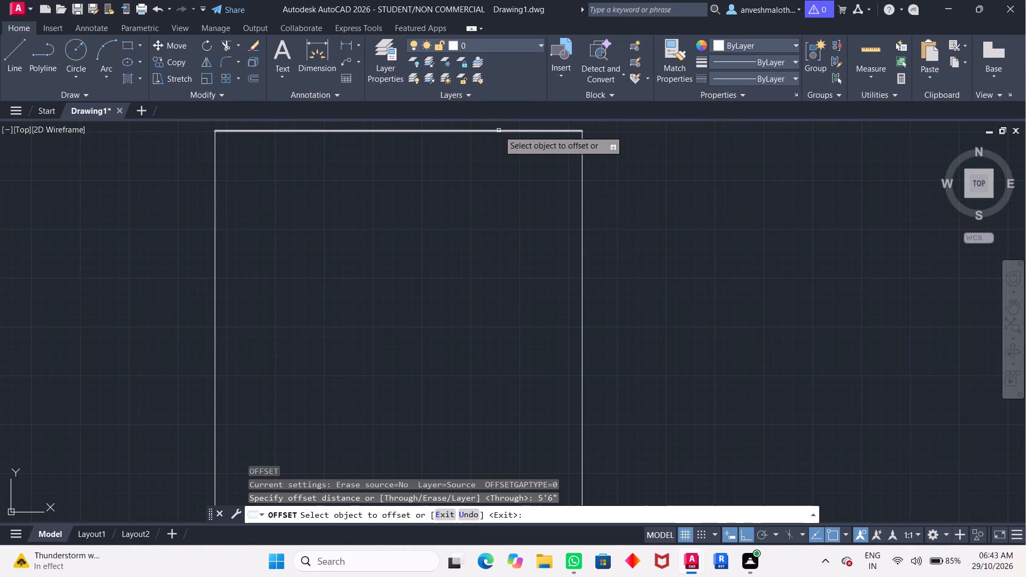
left_click_drag(499, 130, 496, 149)
left_click(496, 149)
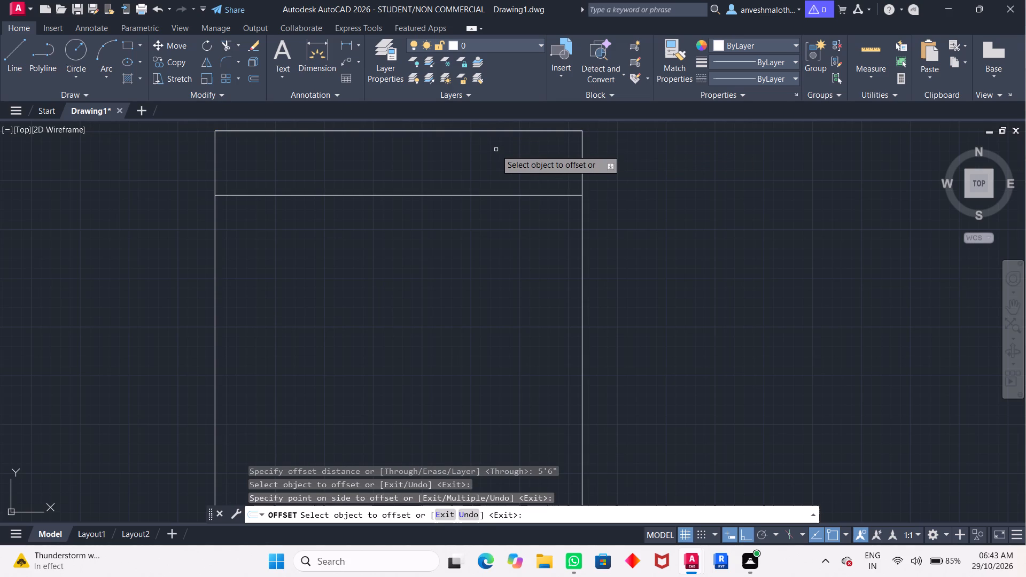
key("space")
Offset the outline's top line 11' downward to add a second interior horizontal line.
key("space")
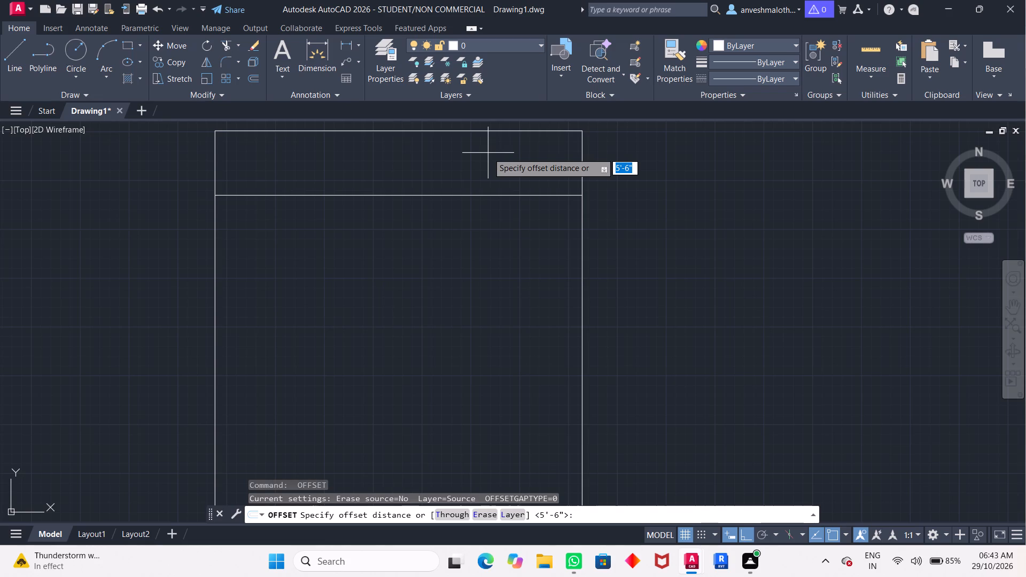
type("11")
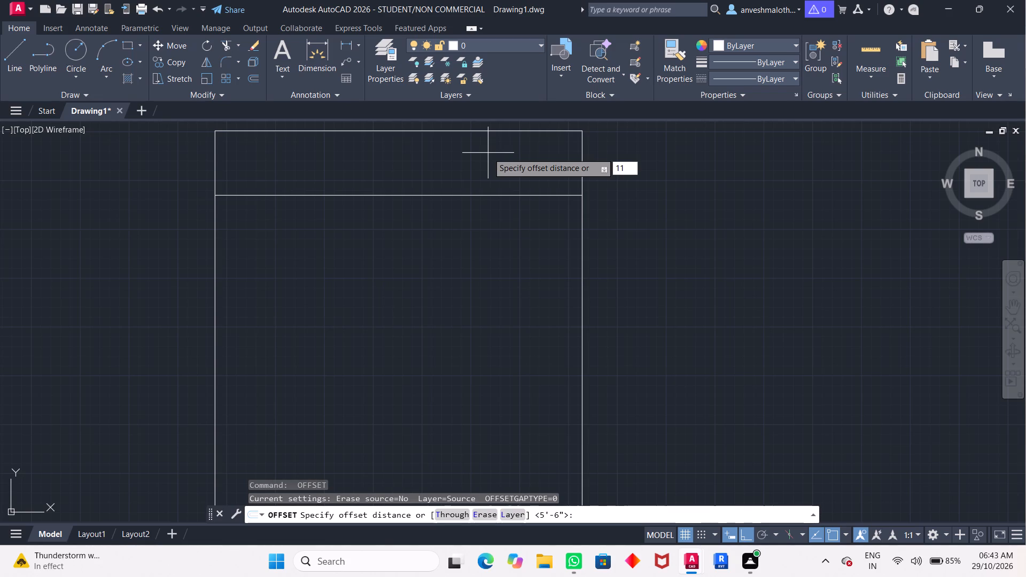
key("shift+quotedbl")
key("BackSpace")
key("apostrophe")
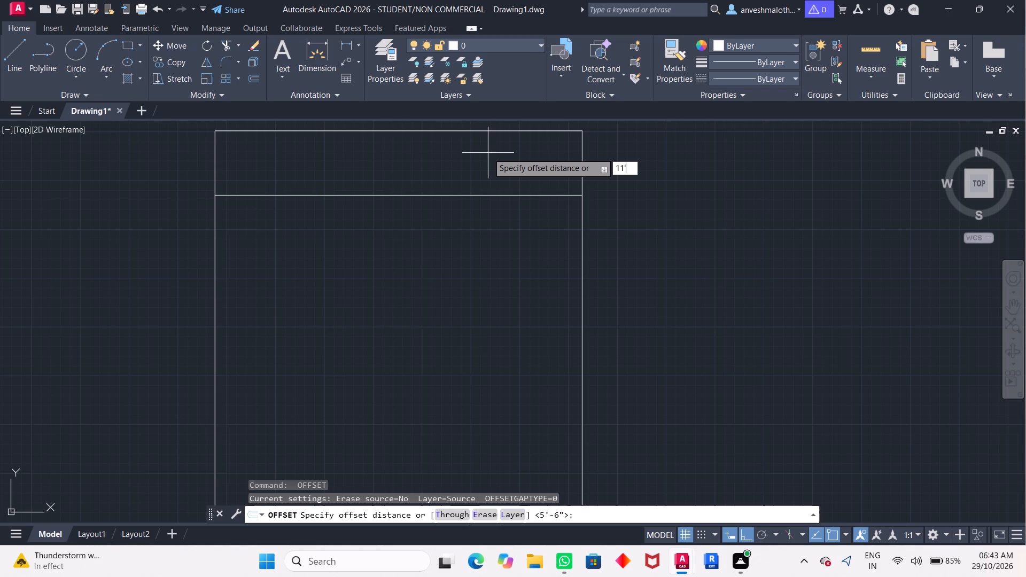
key("Return")
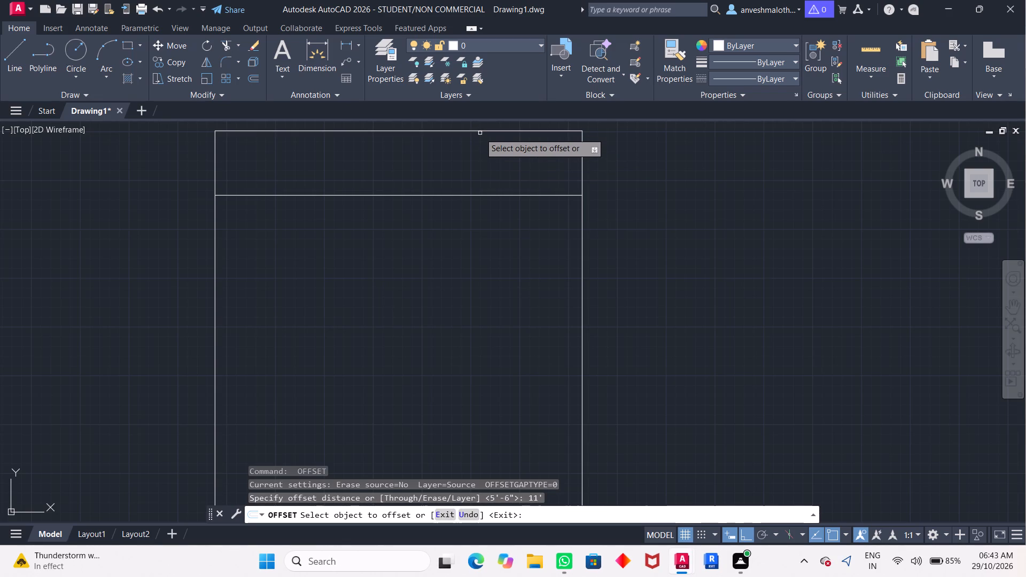
left_click_drag(481, 130, 482, 213)
left_click(482, 213)
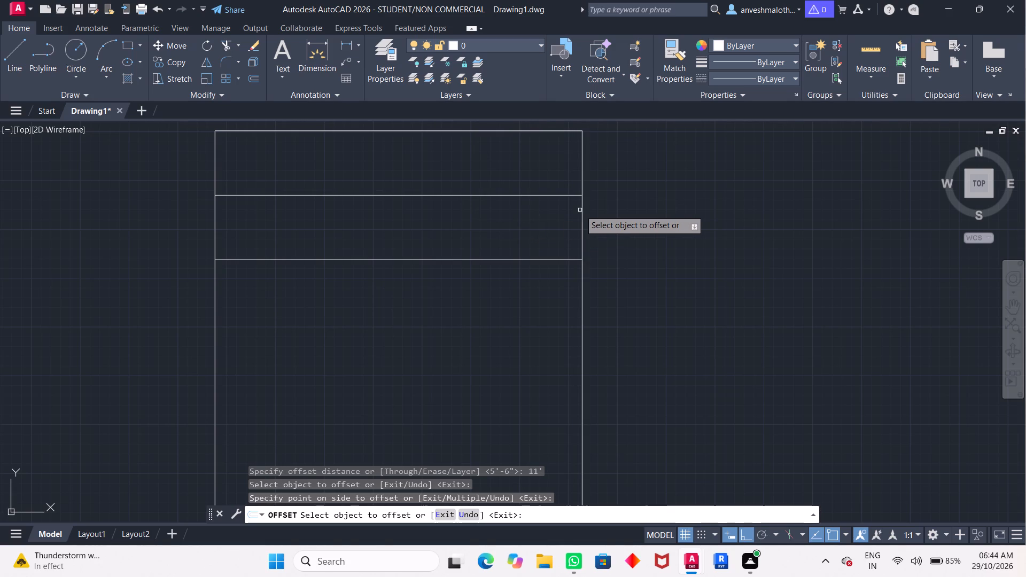
Offset the outline's east side inward by the same 11' distance.
left_click_drag(581, 210, 522, 210)
left_click(529, 205)
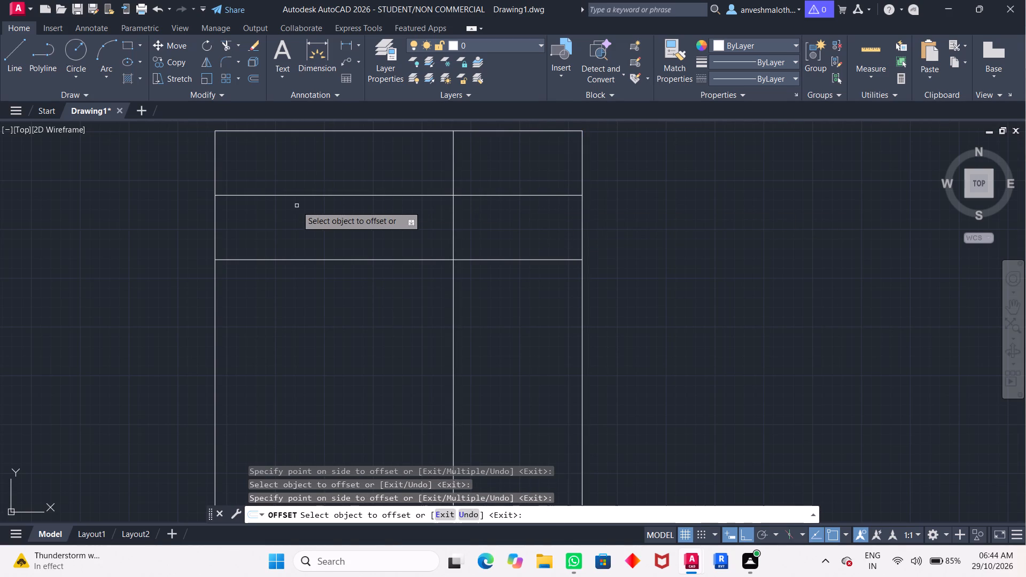
key("space")
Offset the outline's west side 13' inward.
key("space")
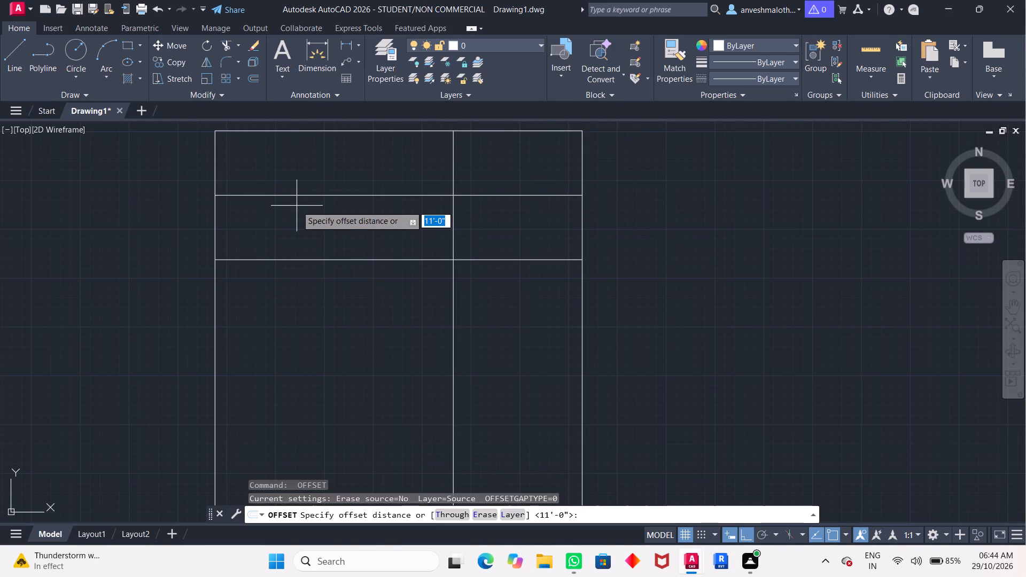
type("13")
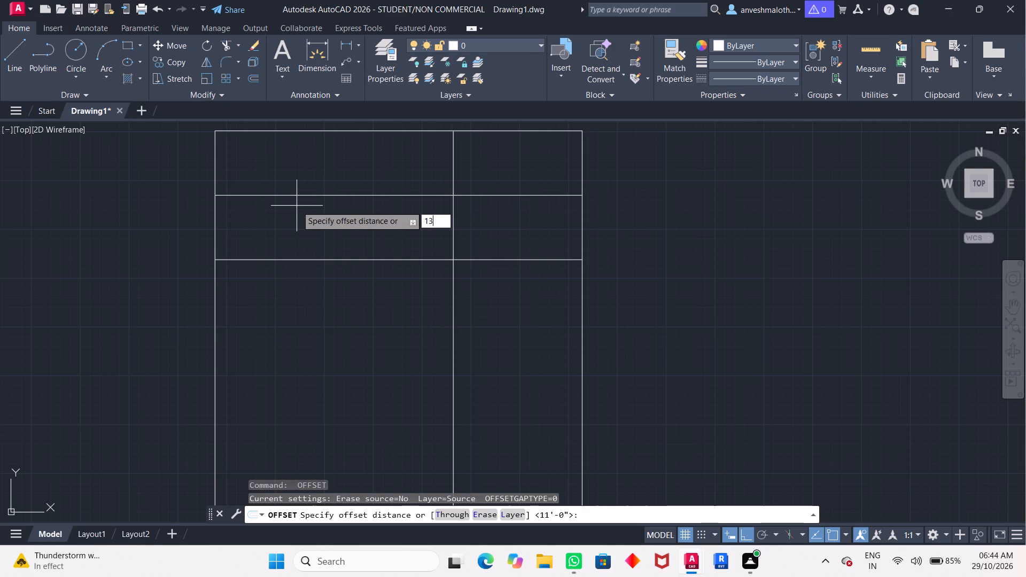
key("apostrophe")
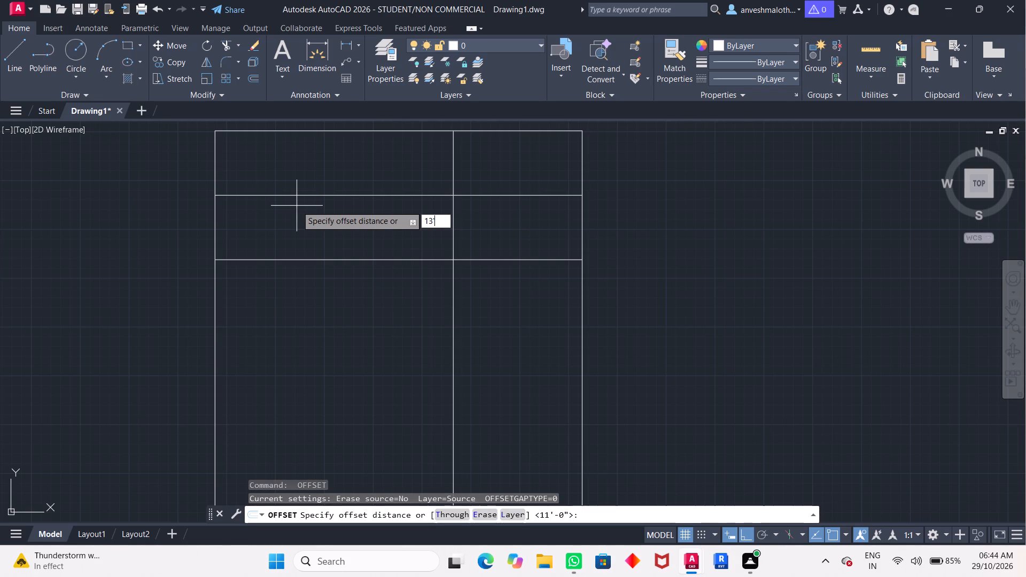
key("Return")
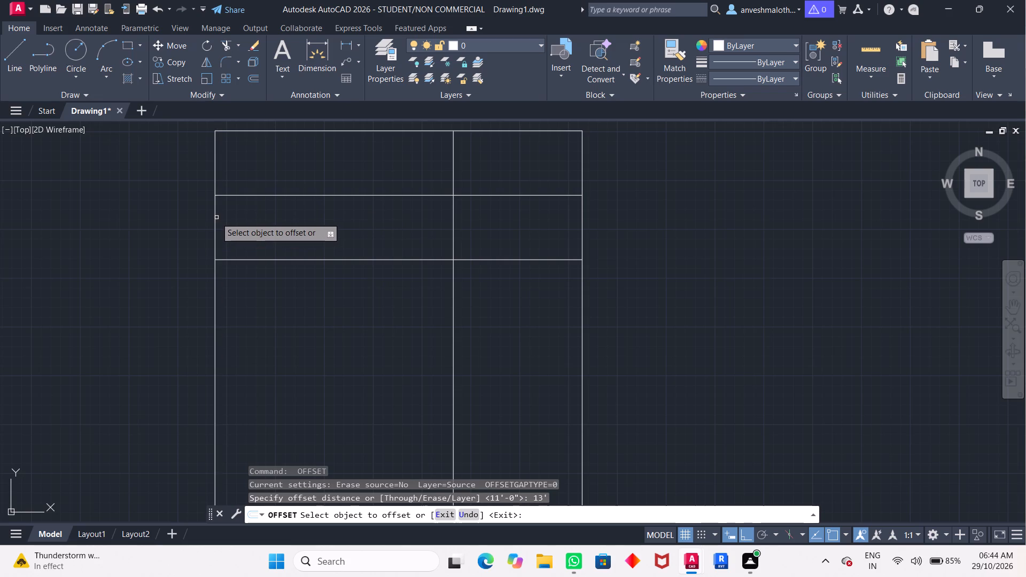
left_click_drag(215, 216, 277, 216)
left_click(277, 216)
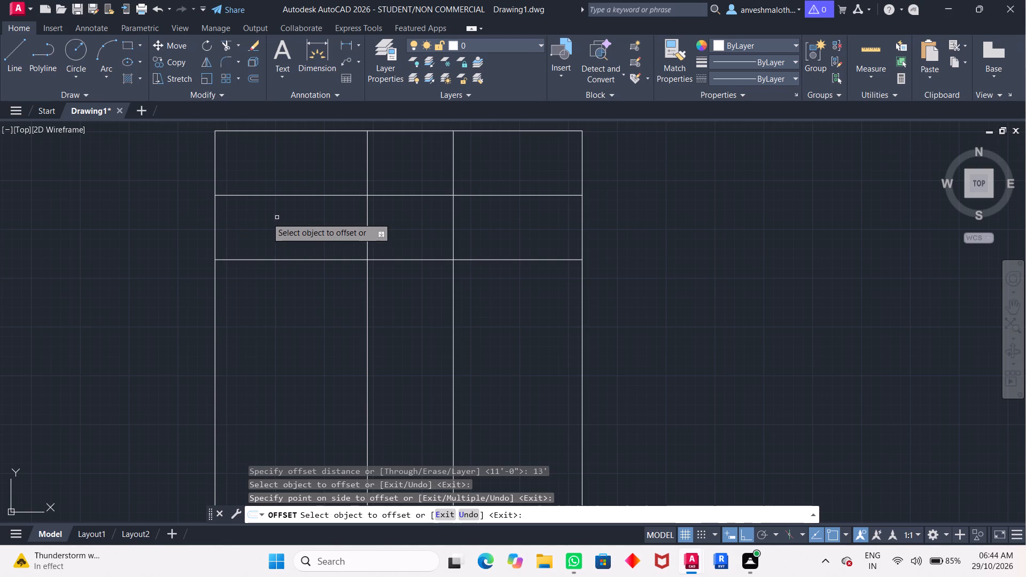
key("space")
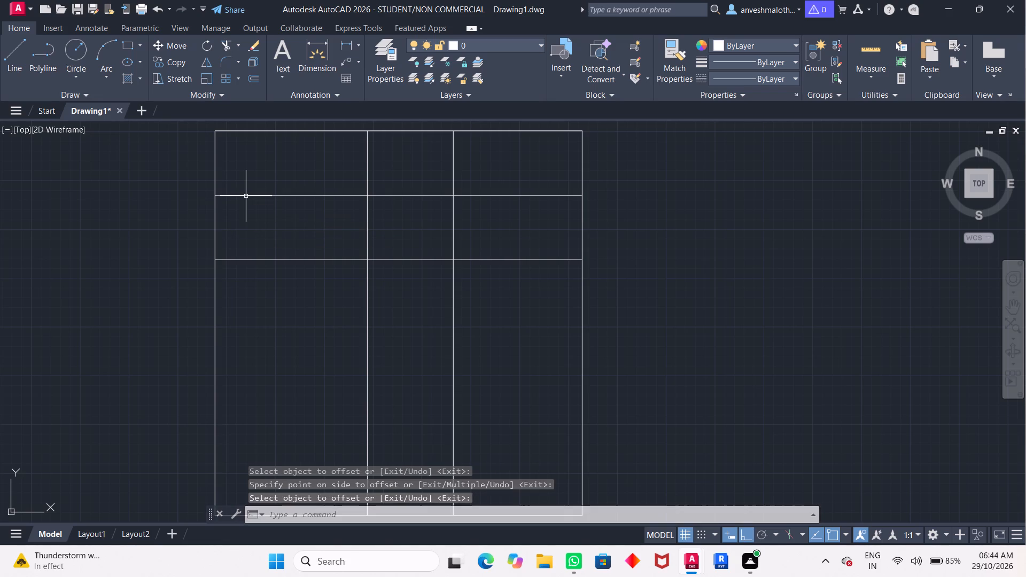
Offset the outline's west side 6'3" inward.
key("space")
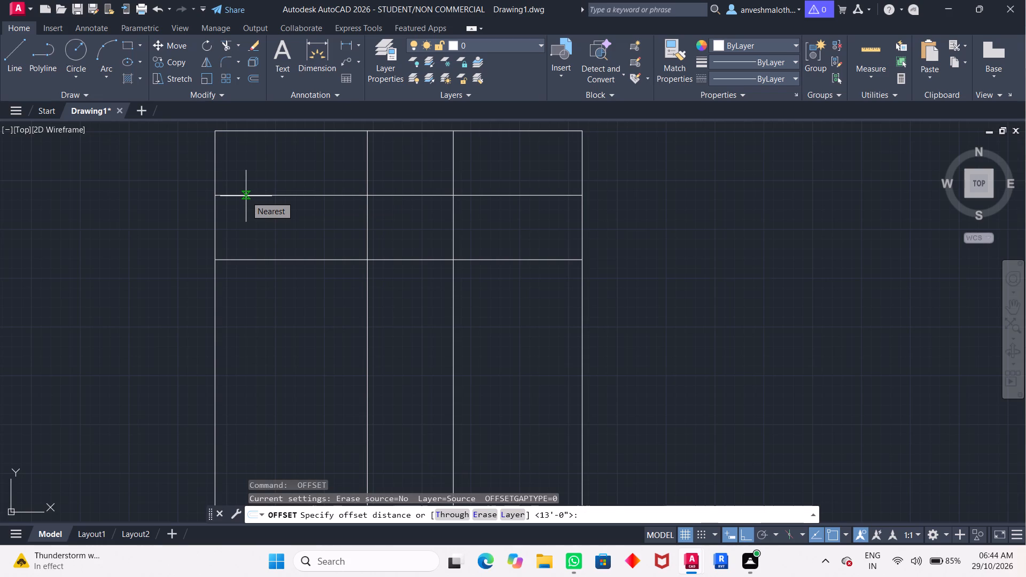
type("6.3")
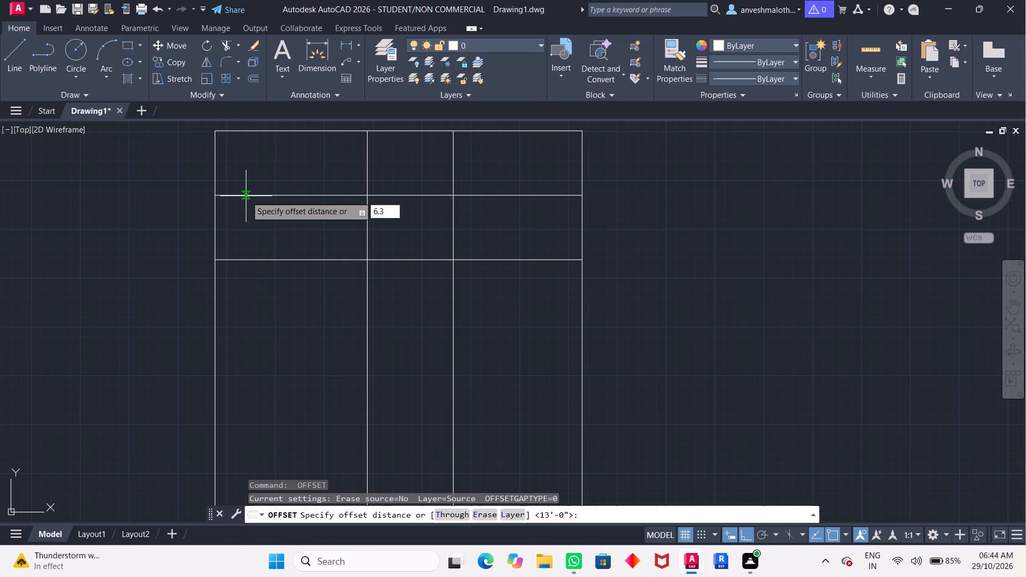
key("BackSpace")
key("BackSpace")
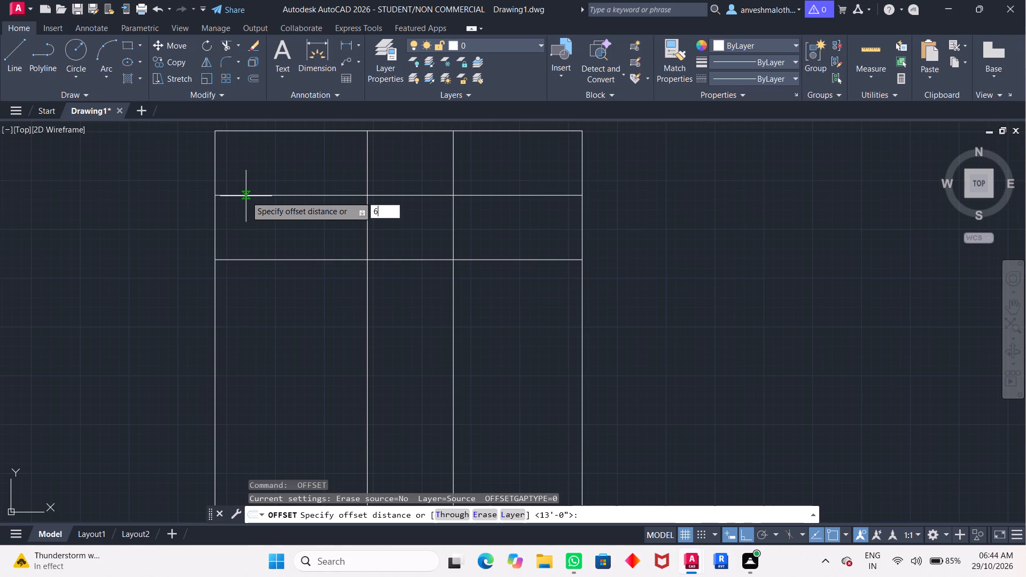
type("'3\"")
key("Return")
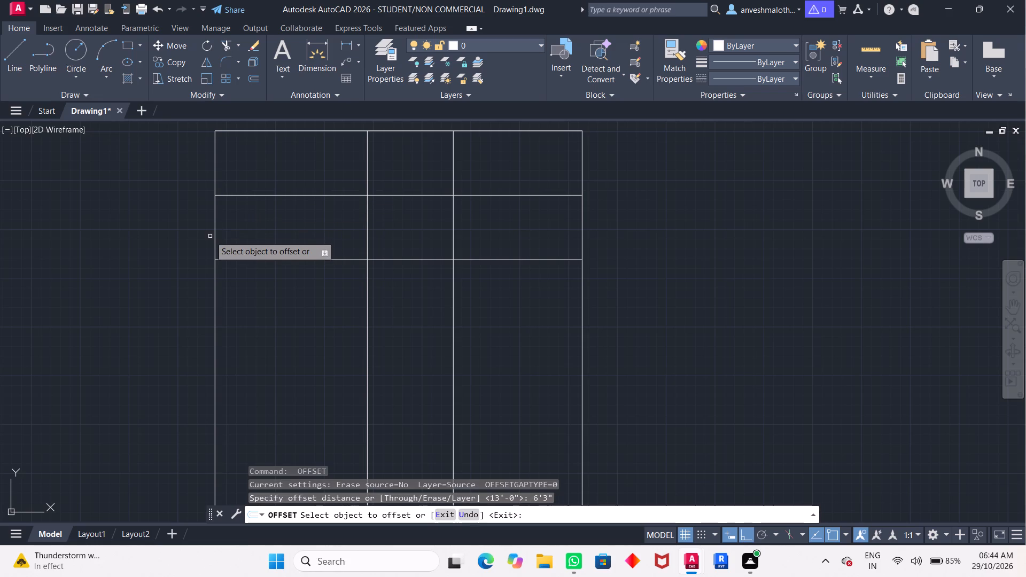
left_click_drag(214, 232, 291, 224)
left_click(291, 224)
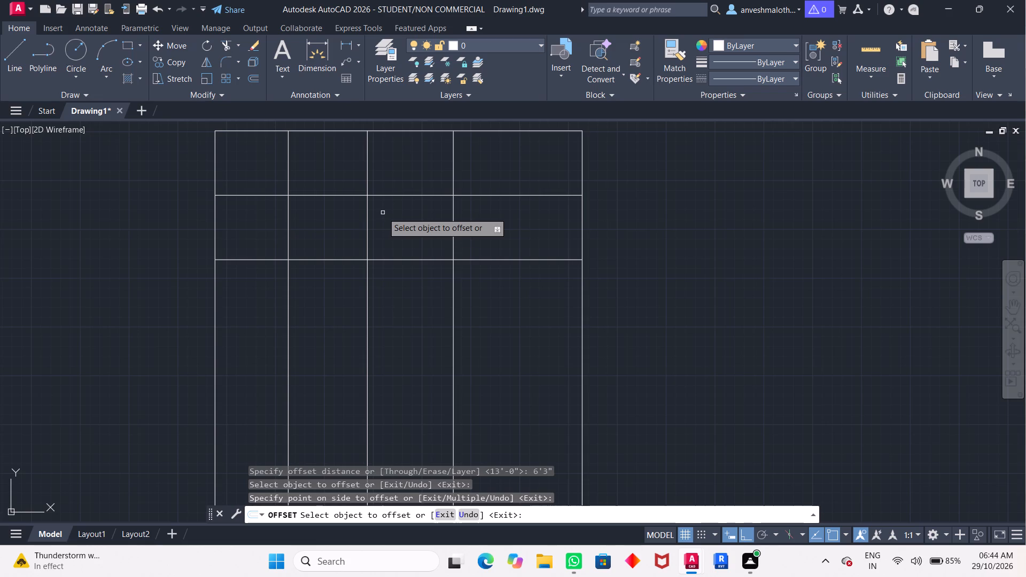
key("space")
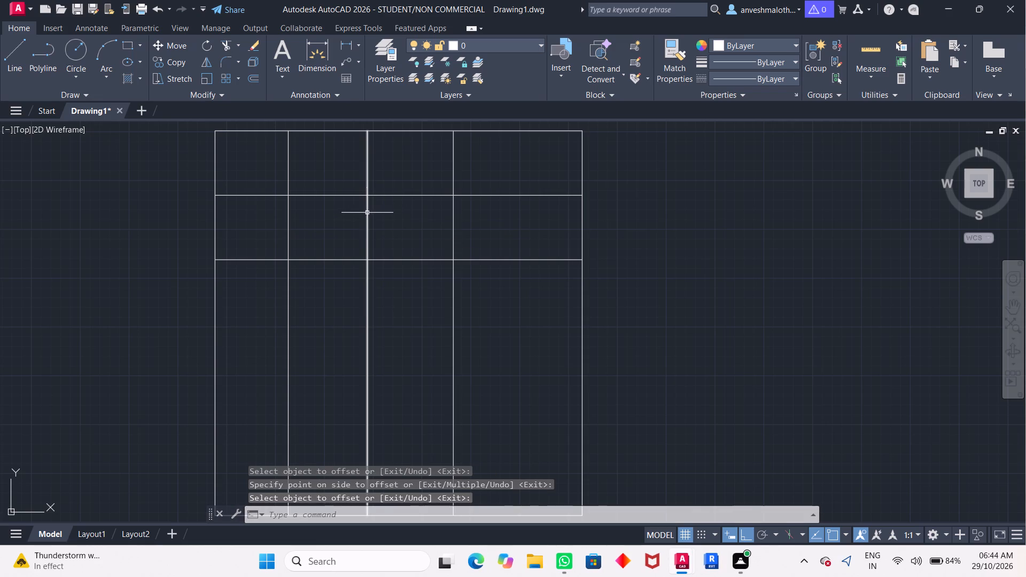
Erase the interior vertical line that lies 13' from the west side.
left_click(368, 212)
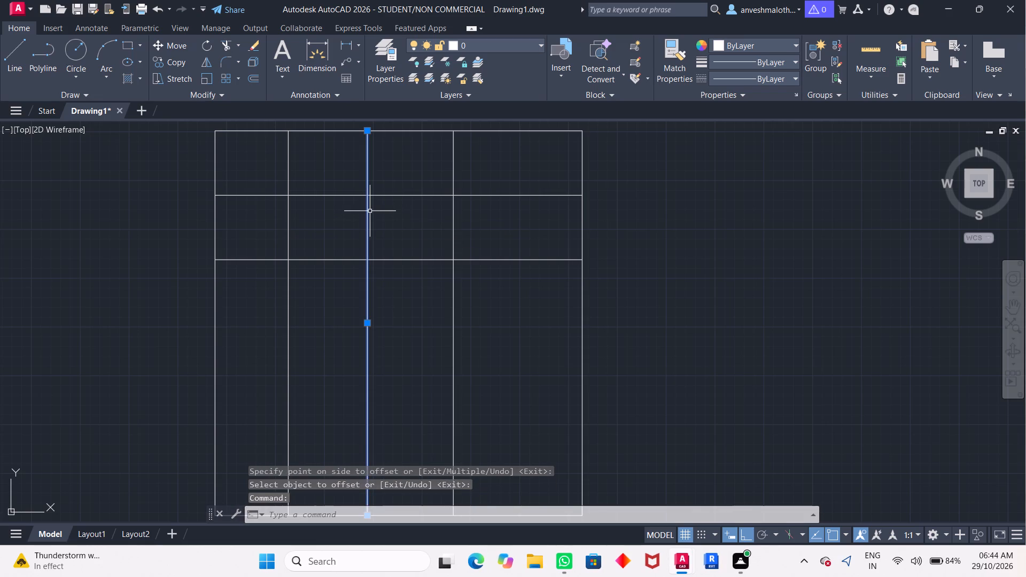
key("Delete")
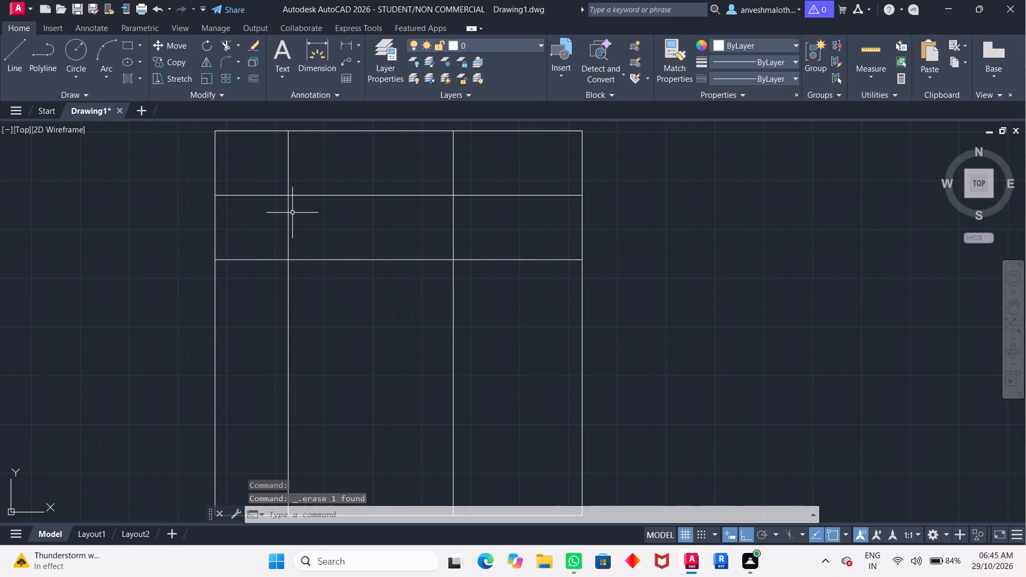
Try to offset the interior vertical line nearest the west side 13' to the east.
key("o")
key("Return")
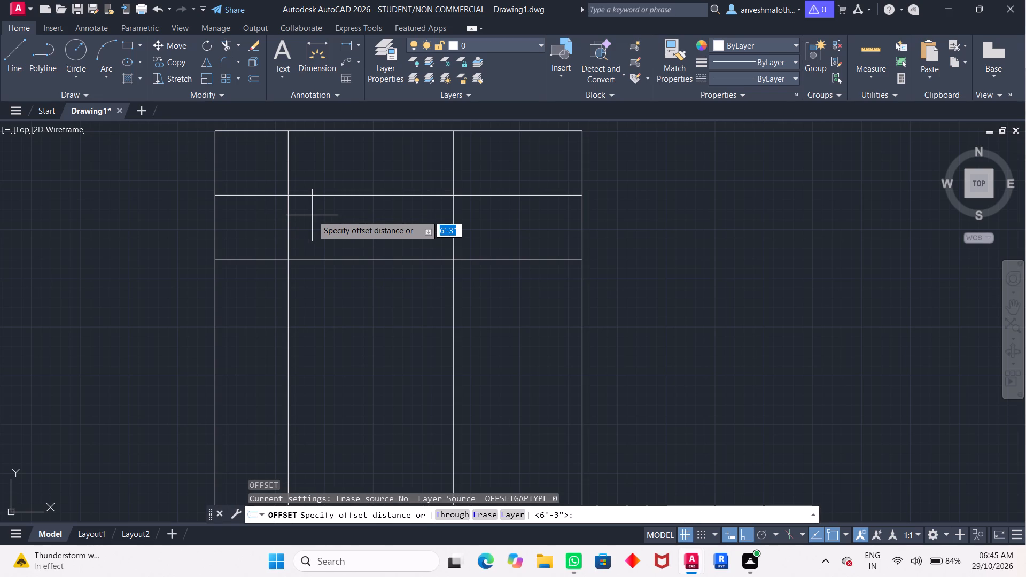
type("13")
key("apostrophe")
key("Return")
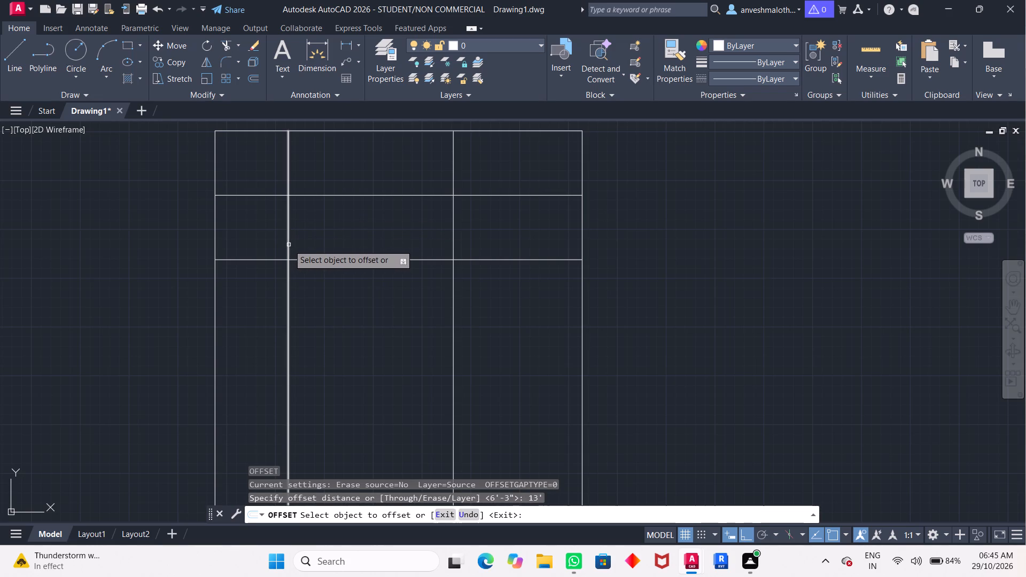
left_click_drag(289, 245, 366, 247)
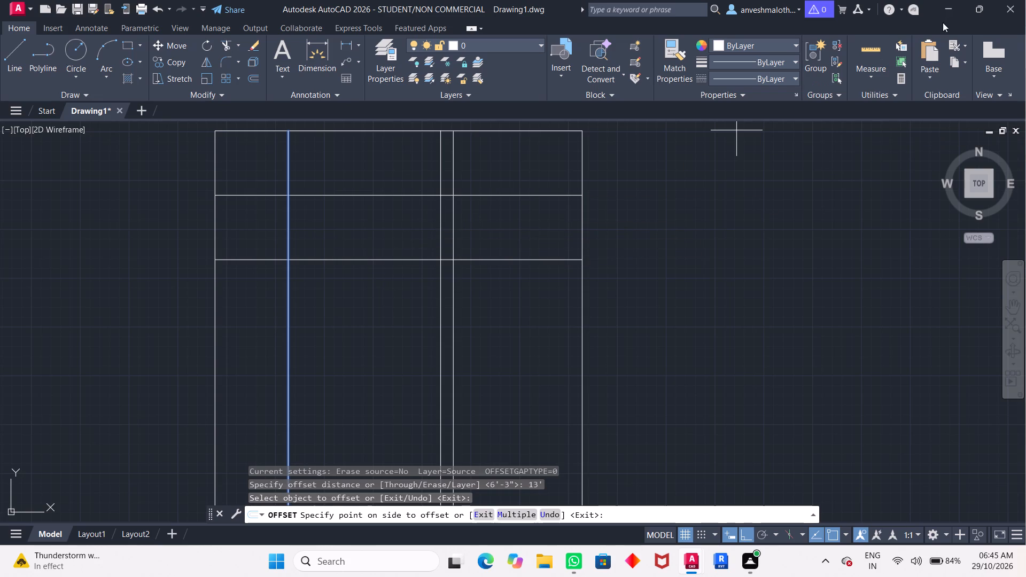
Inspect the plan's dimensions with Quick measure.
left_click(893, 45)
left_click(880, 53)
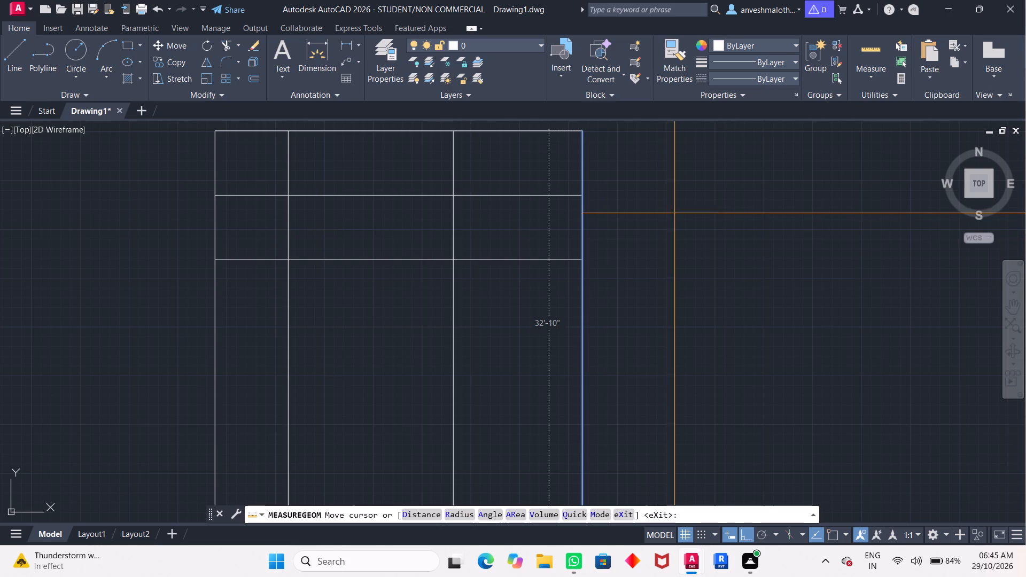
scroll(679, 209, "up", 2)
scroll(679, 209, "down", 3)
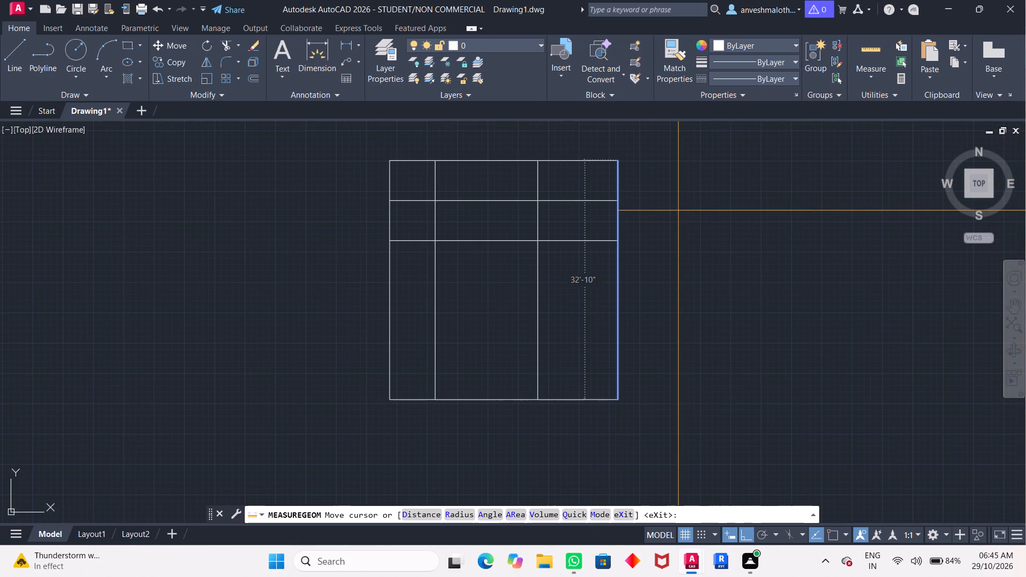
key("Escape")
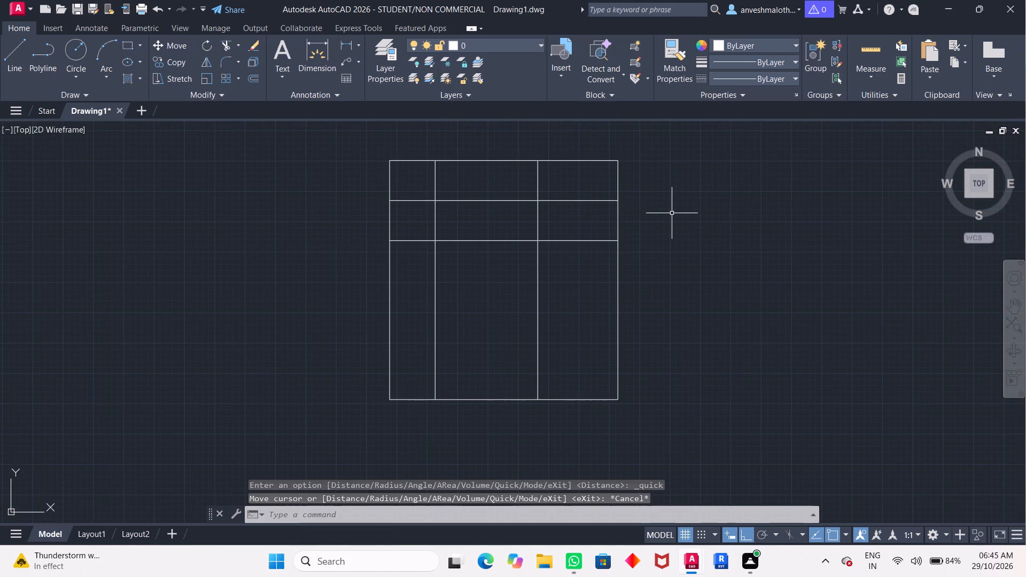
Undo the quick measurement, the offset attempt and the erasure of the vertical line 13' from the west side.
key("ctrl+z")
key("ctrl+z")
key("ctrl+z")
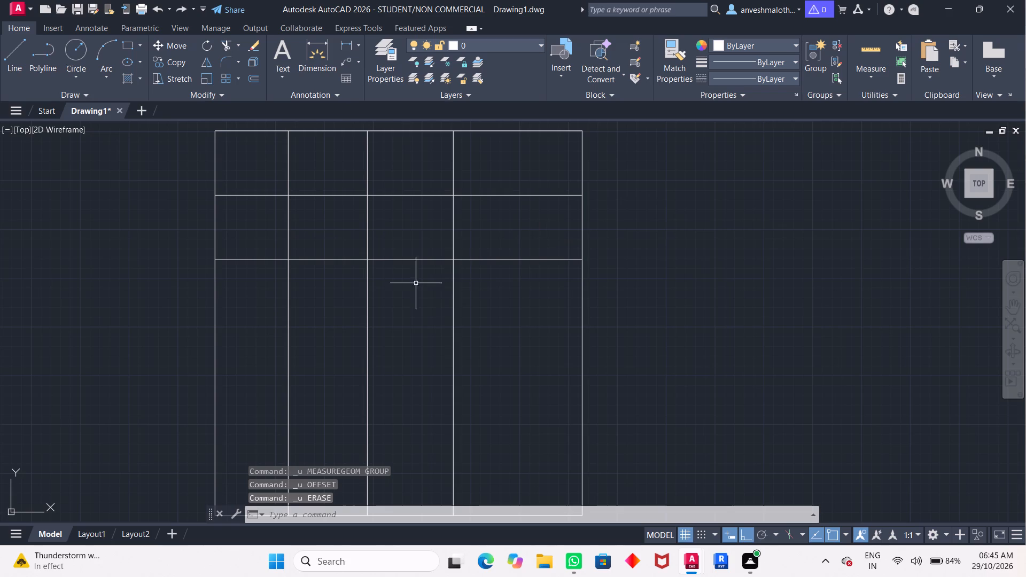
Erase the interior vertical line that lies 13' from the west side.
left_click(368, 286)
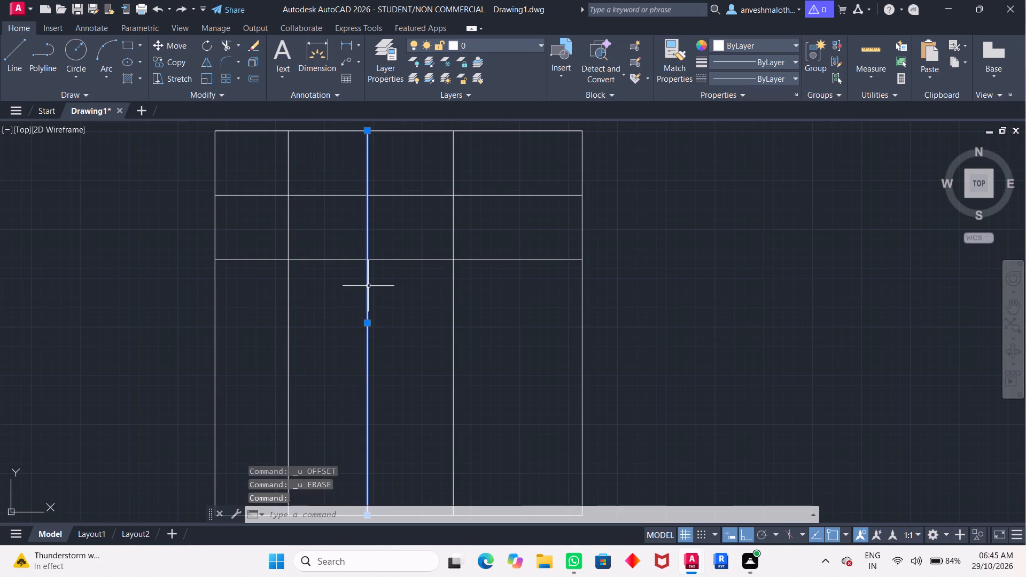
key("Delete")
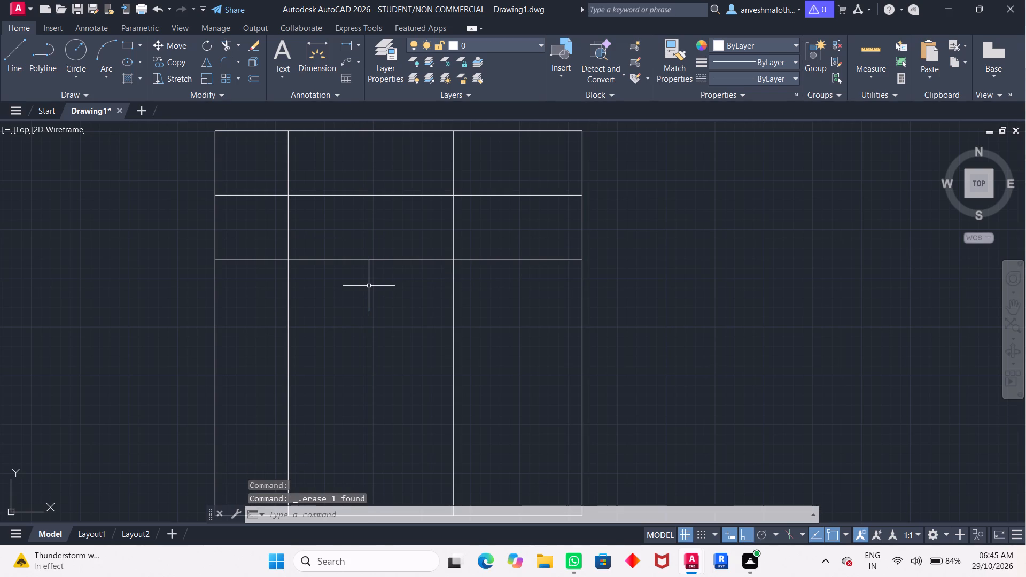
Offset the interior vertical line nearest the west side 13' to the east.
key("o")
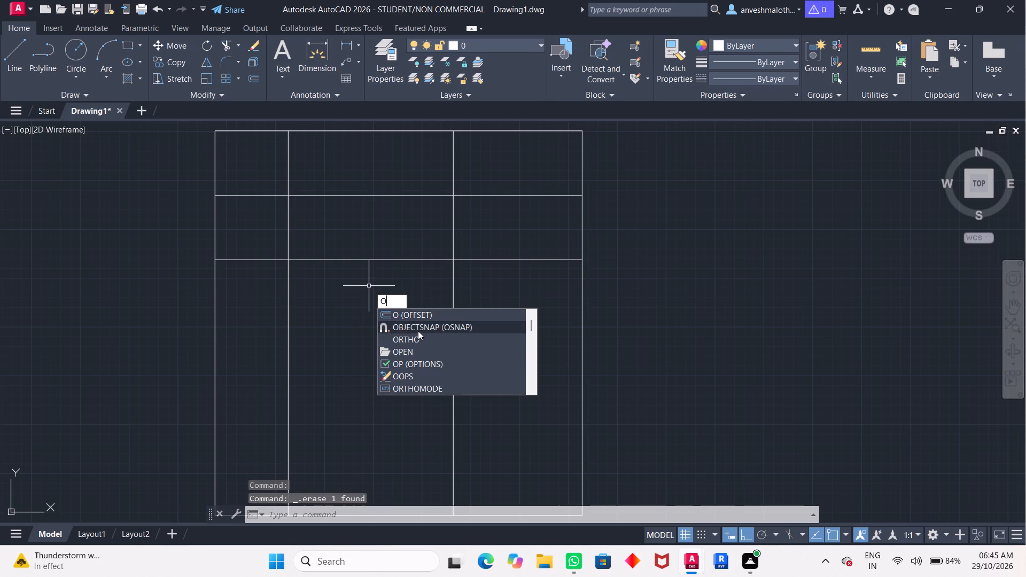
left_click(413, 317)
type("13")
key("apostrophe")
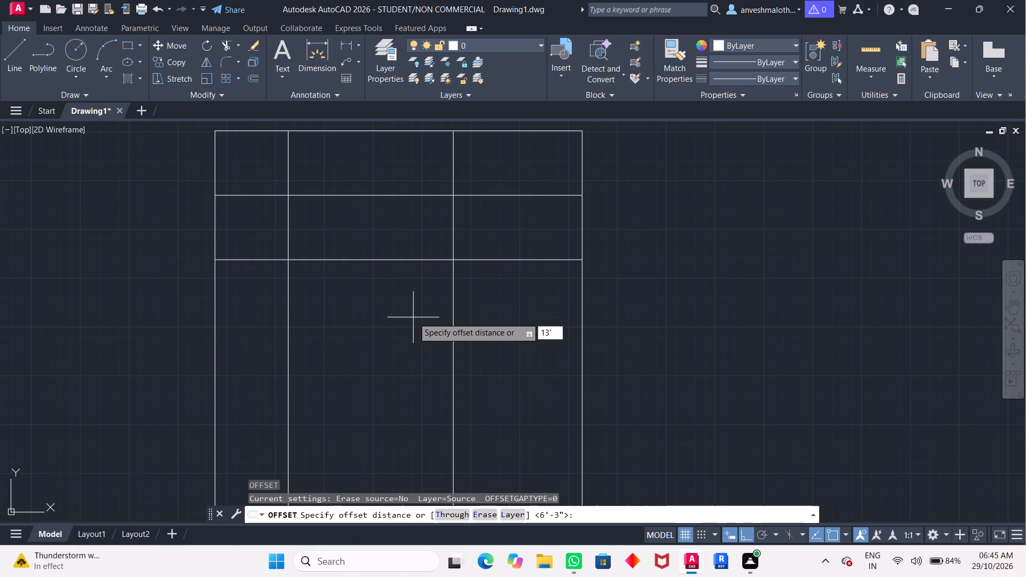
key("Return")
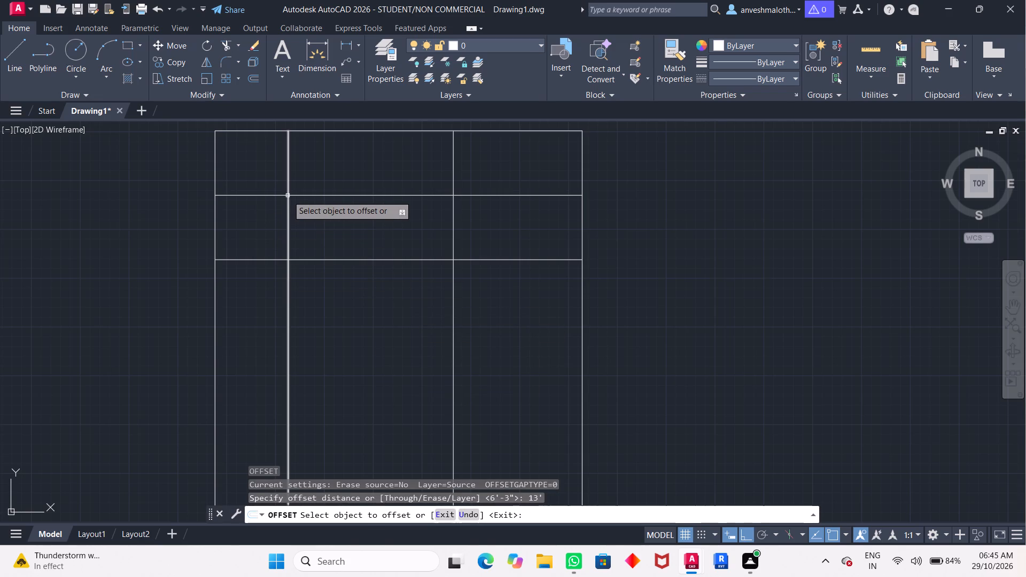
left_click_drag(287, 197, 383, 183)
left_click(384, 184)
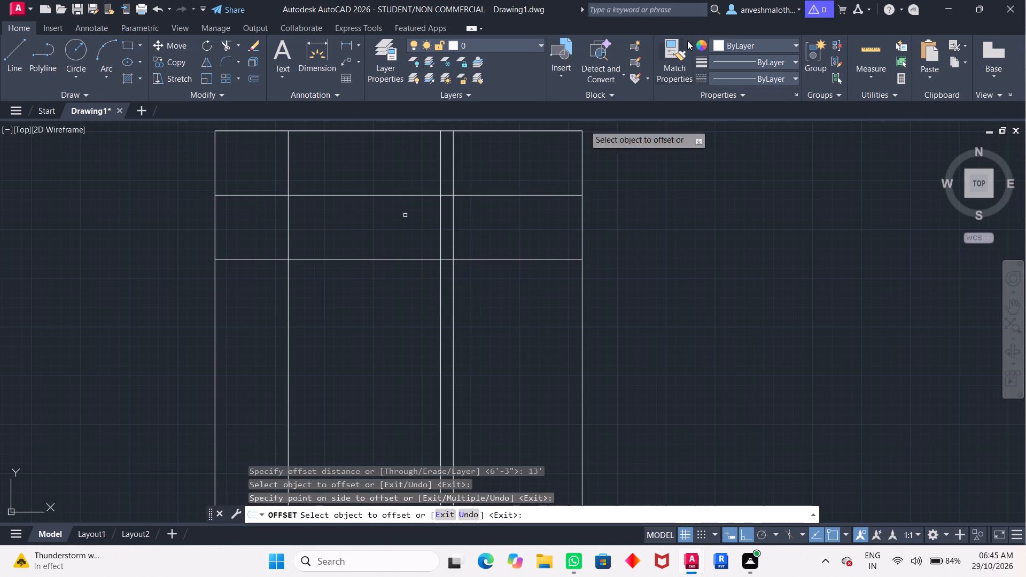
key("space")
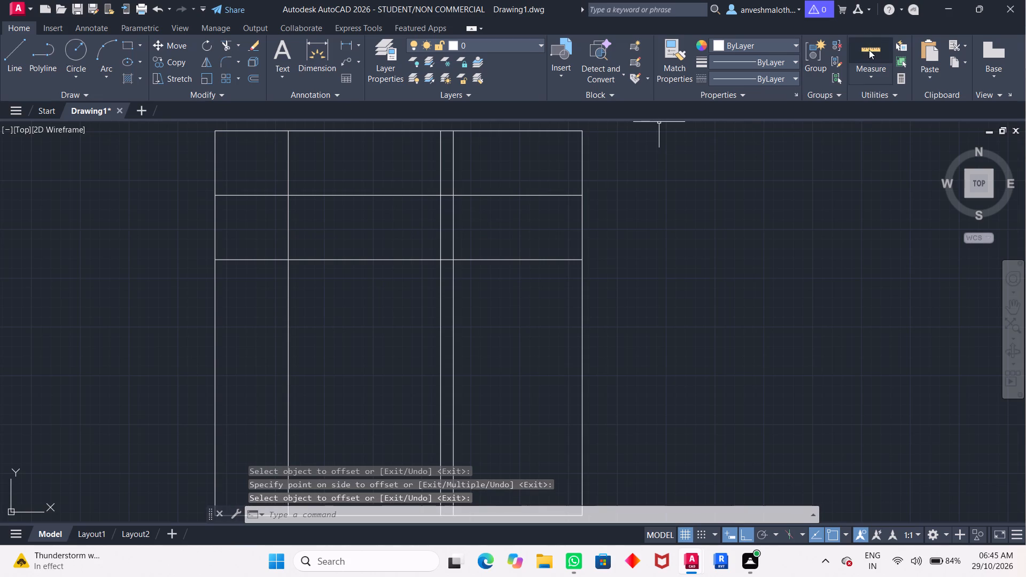
Measure the gap between the new offset line and the neighbouring vertical line to its east.
left_click(869, 50)
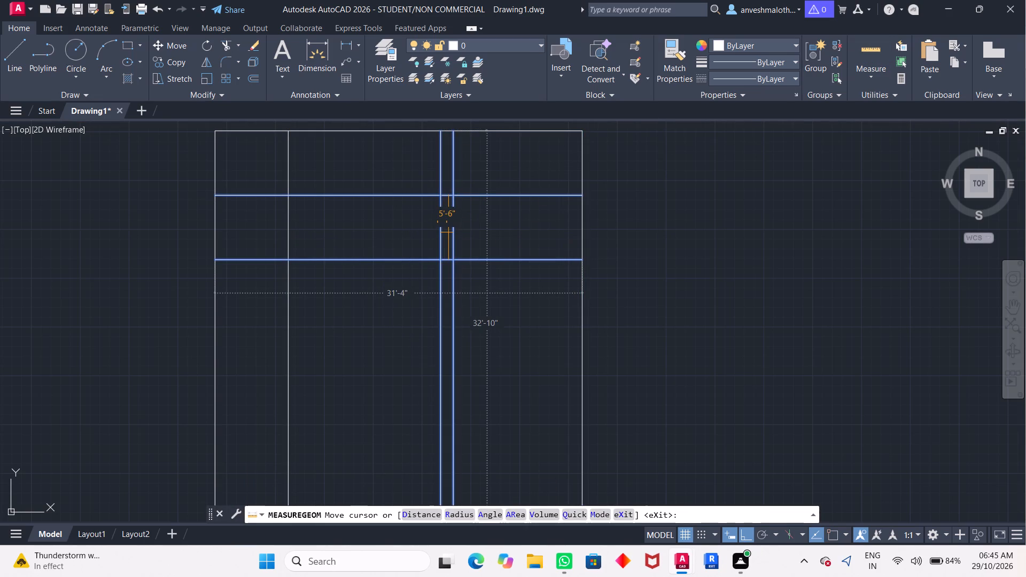
scroll(448, 232, "up", 4)
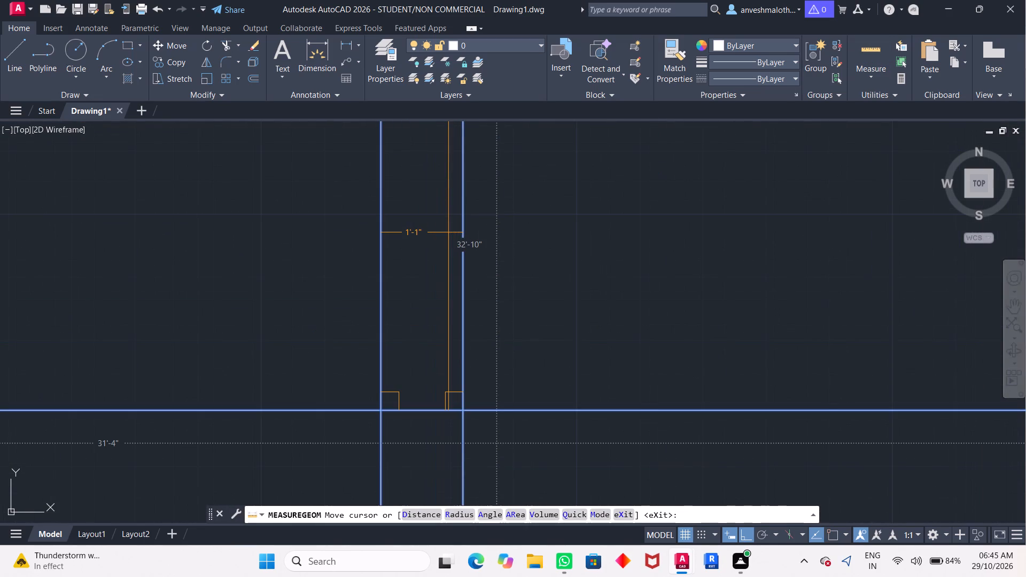
scroll(448, 230, "up", 3)
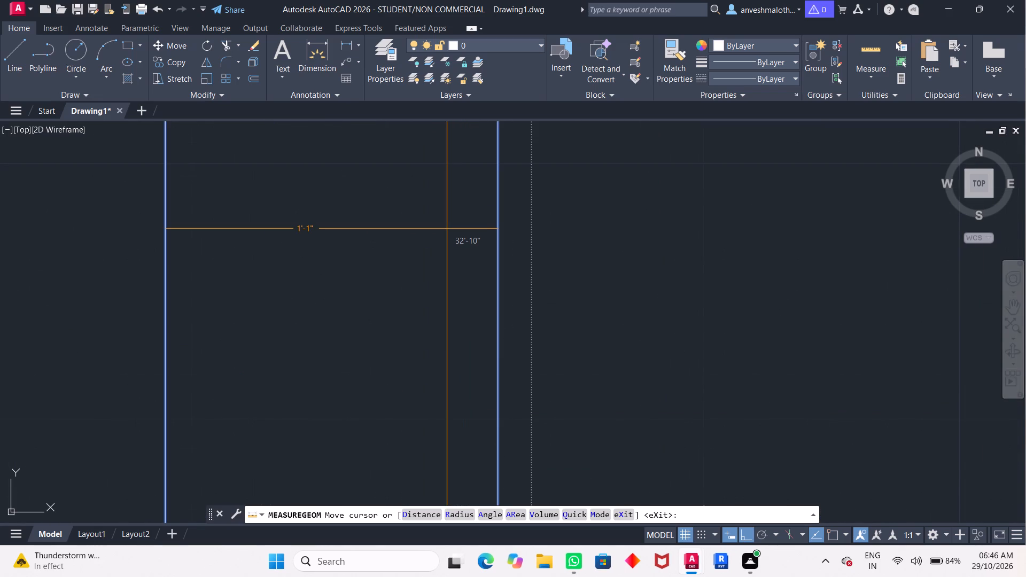
scroll(447, 229, "down", 7)
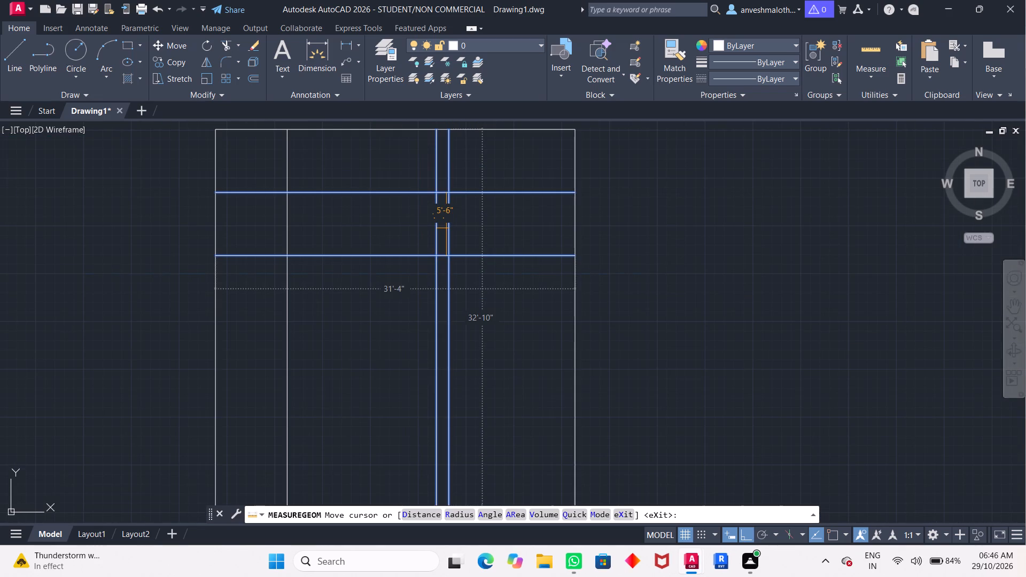
key("Escape")
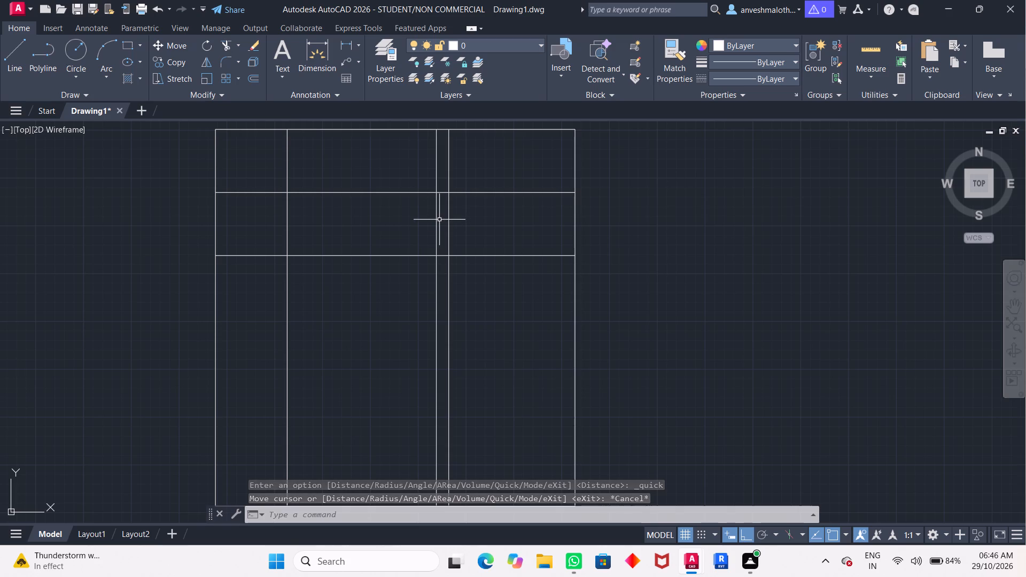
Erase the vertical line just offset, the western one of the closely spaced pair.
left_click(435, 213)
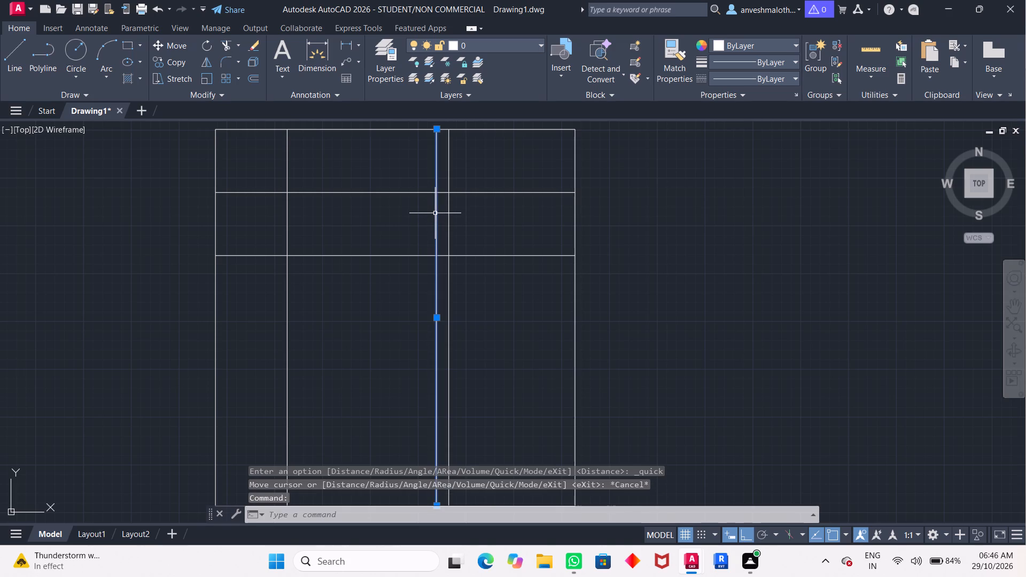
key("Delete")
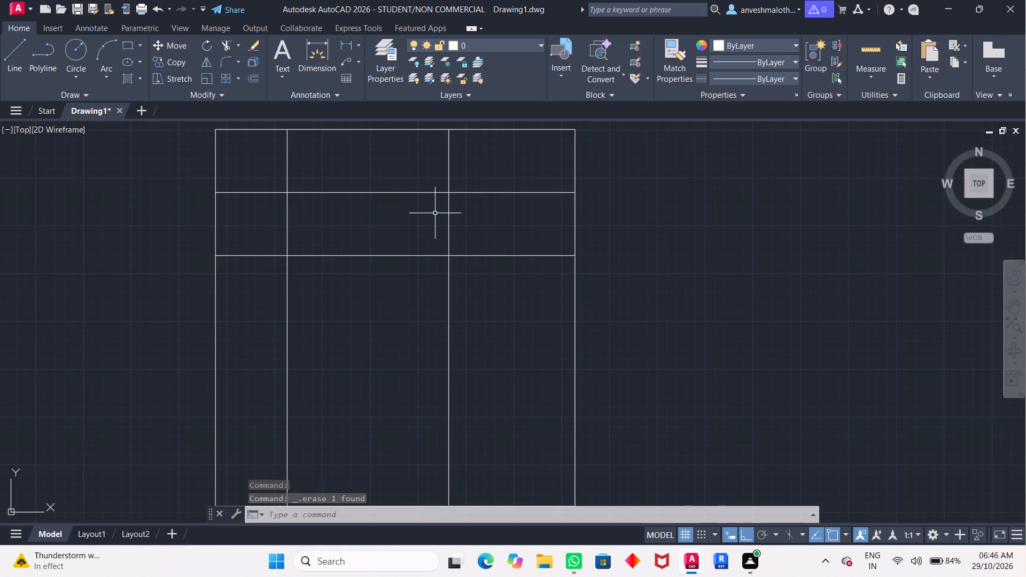
Draw a 31'4" horizontal line across the plan from the midpoint of the west side to the midpoint of the east side.
scroll(444, 198, "down", 1)
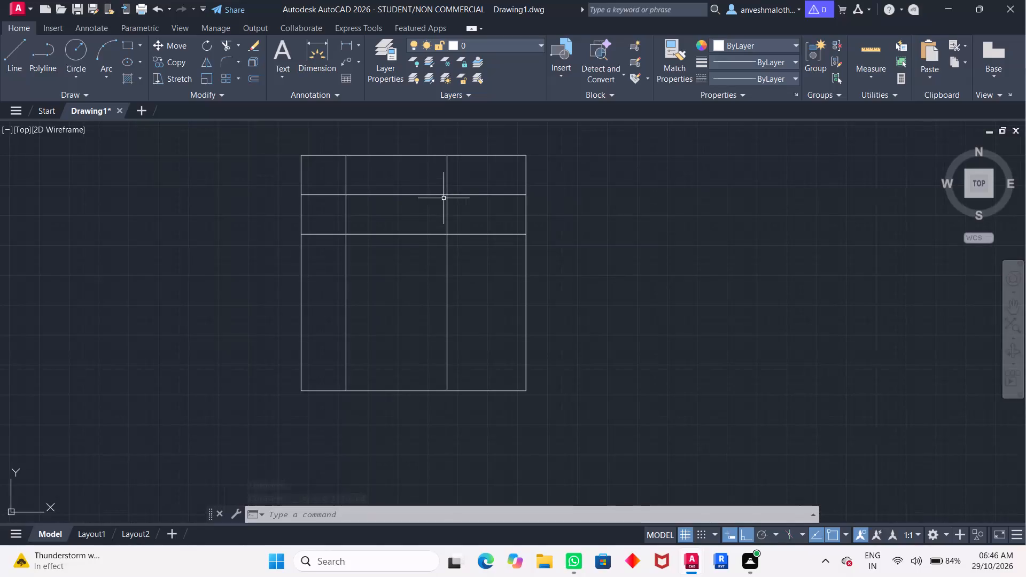
middle_click_drag(436, 222, 420, 291)
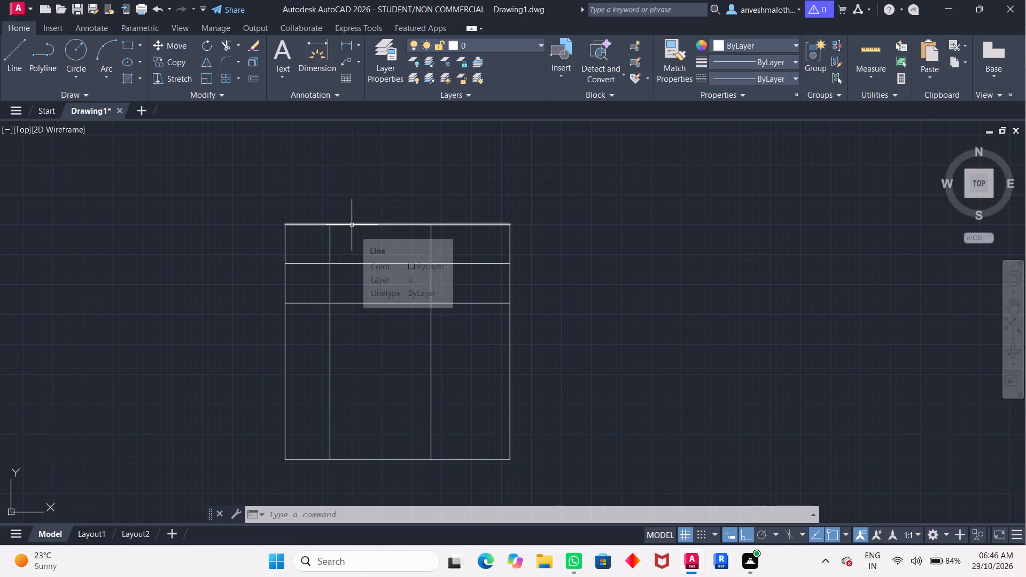
key("l")
key("Return")
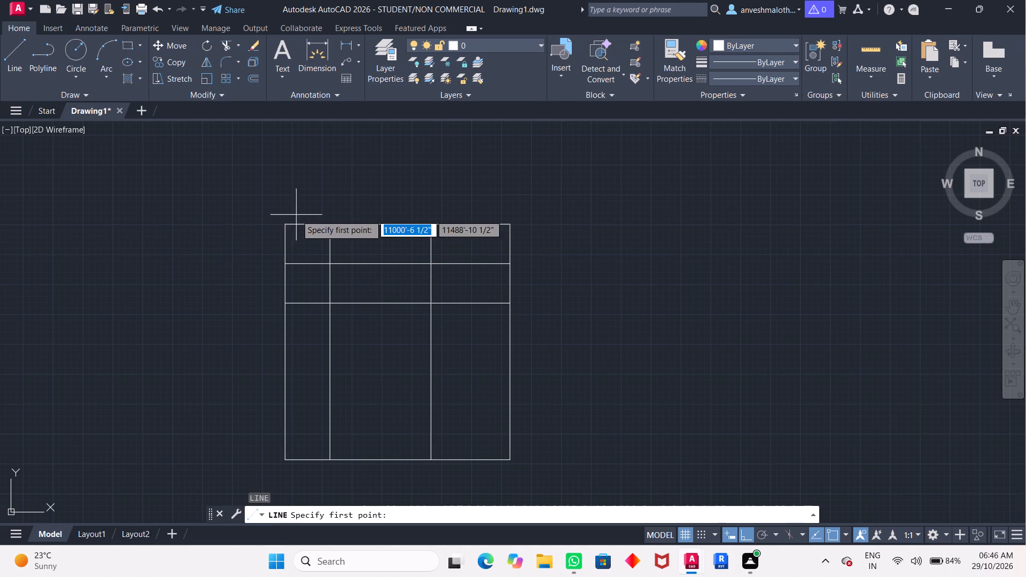
left_click(285, 341)
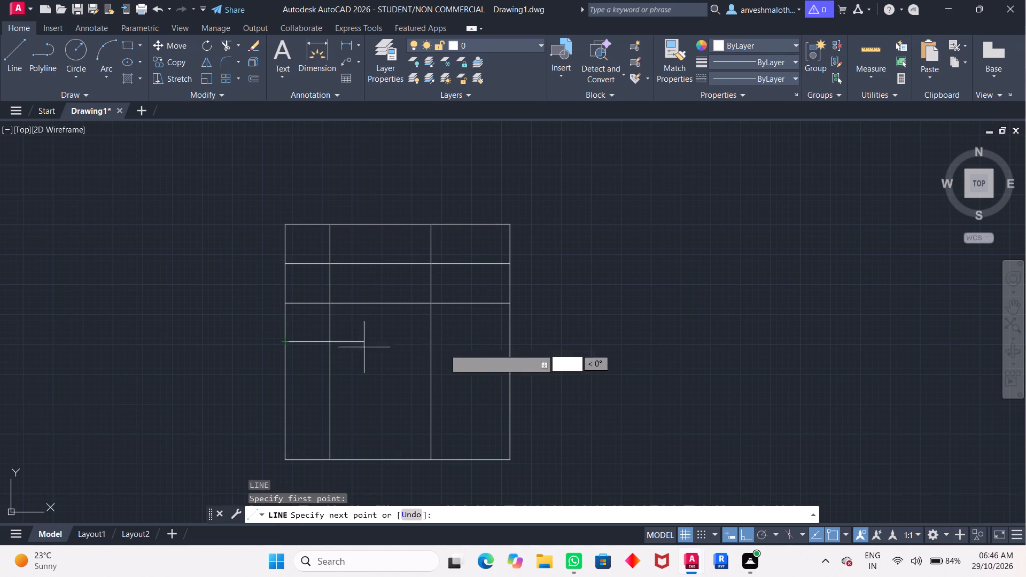
left_click(511, 344)
key("space")
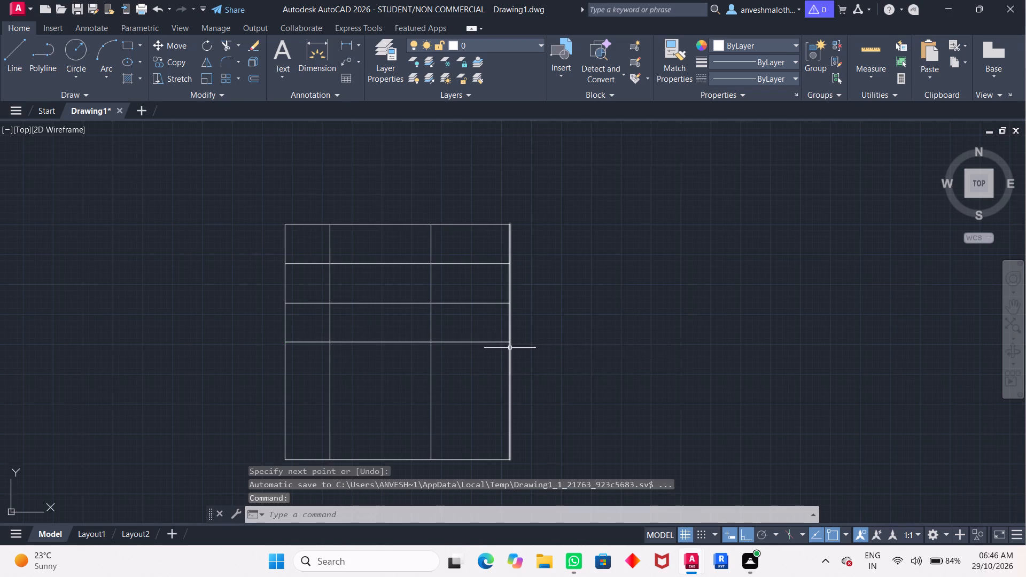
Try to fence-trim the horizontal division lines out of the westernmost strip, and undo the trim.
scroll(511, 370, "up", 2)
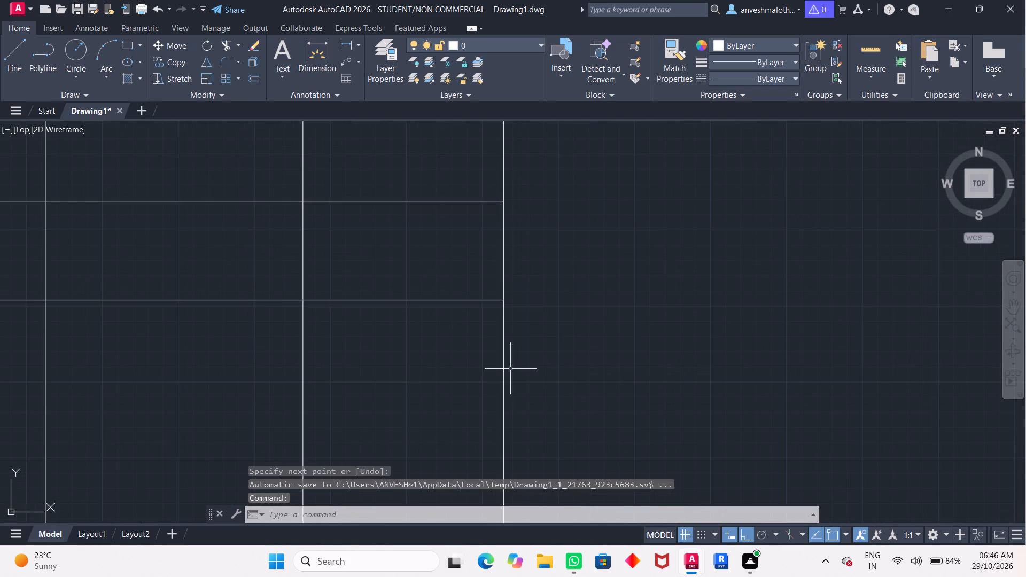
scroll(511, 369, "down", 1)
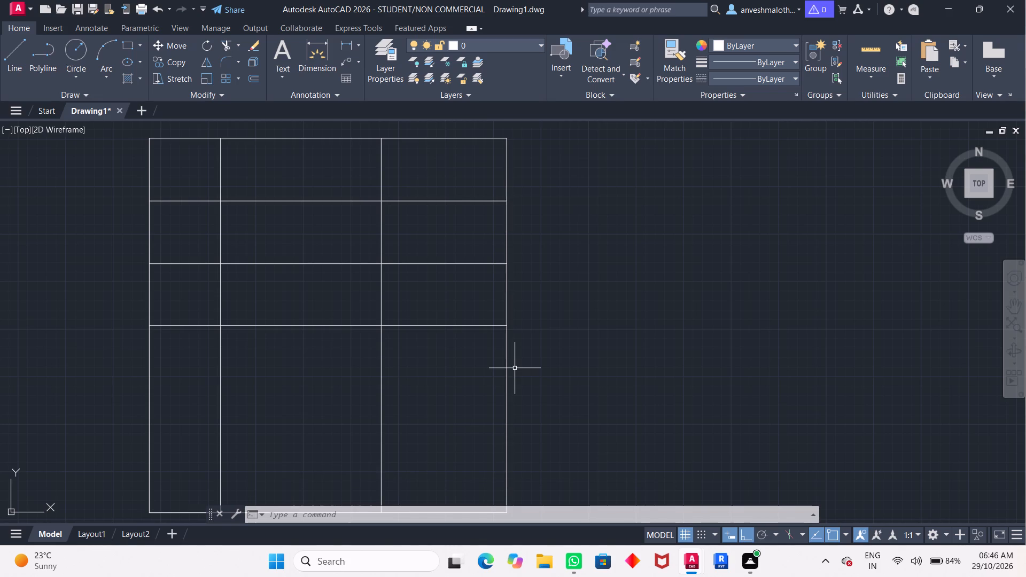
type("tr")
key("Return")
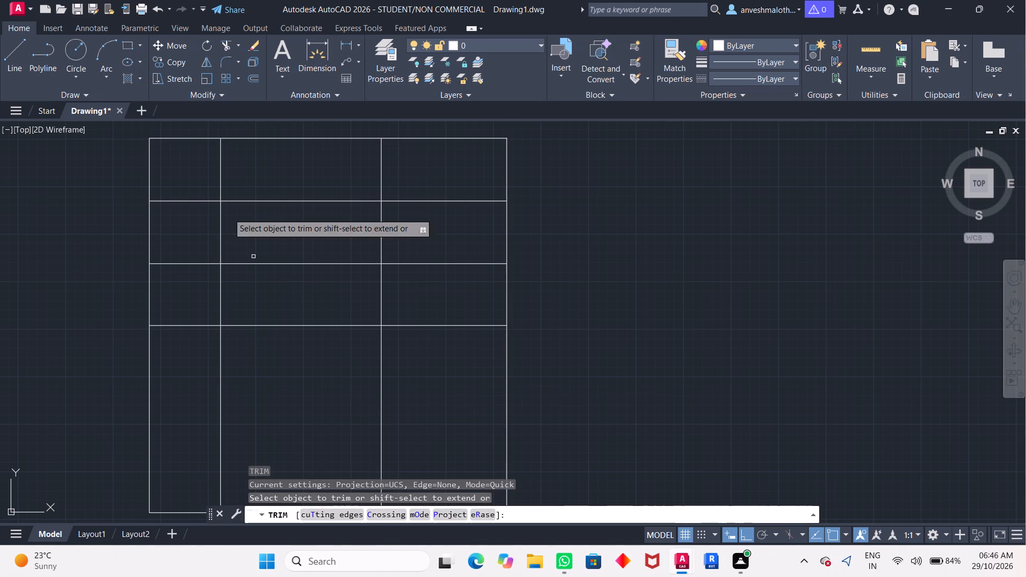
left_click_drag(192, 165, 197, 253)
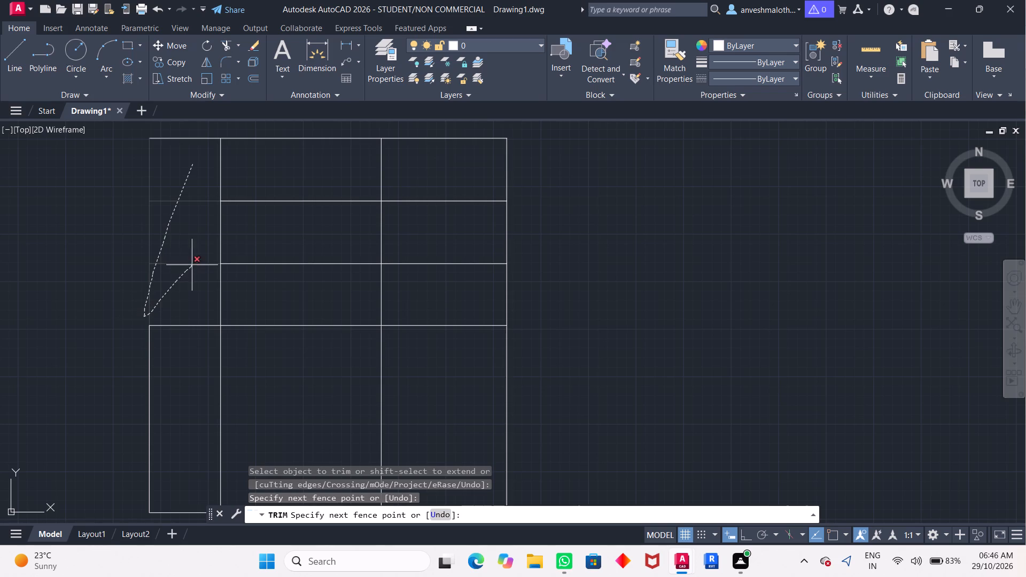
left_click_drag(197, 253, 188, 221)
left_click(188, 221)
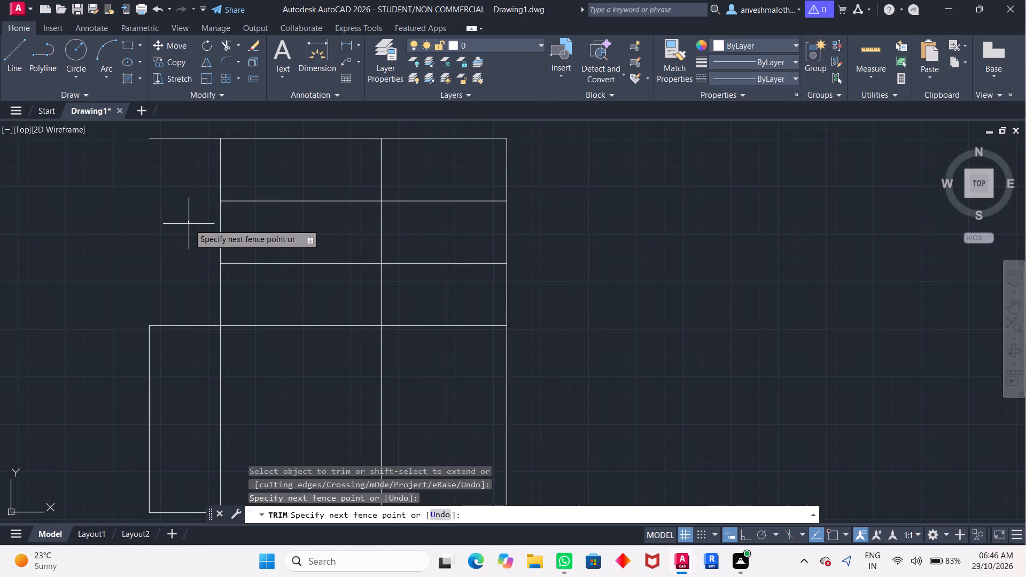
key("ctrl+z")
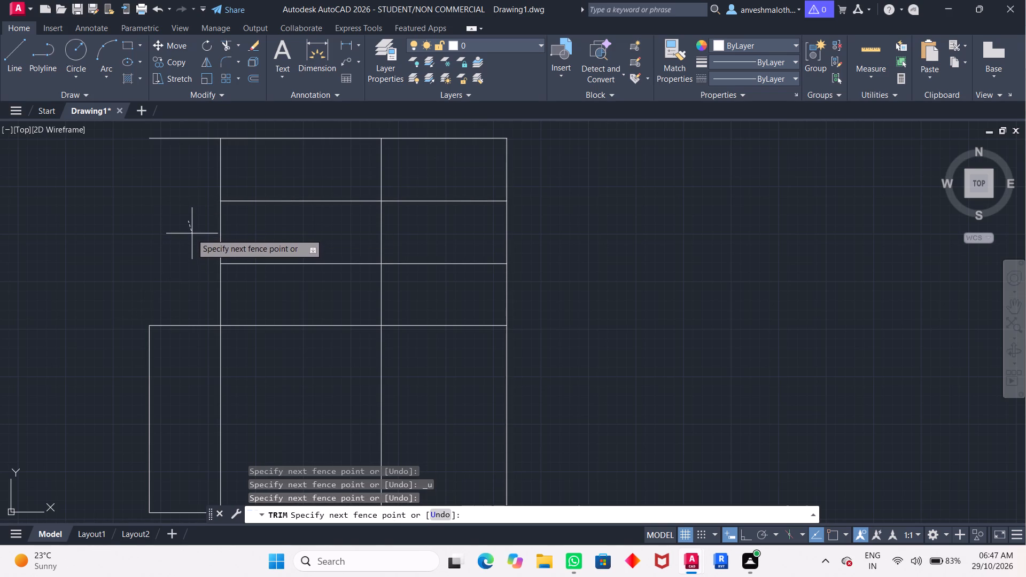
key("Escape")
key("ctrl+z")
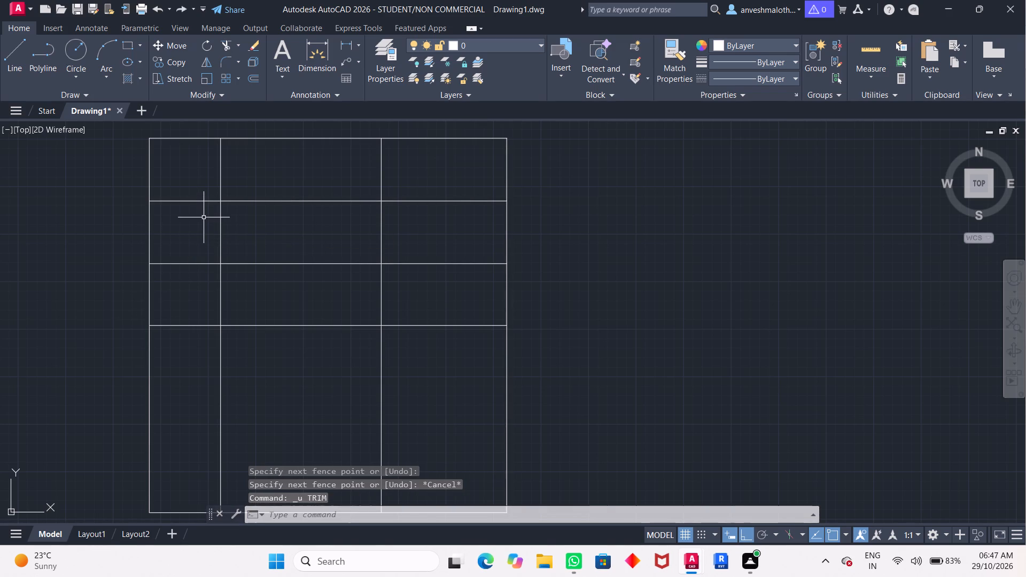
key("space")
Trim all three horizontal division lines out of the strip between the west side and the first interior vertical line.
scroll(197, 235, "down", 1)
scroll(197, 236, "up", 2)
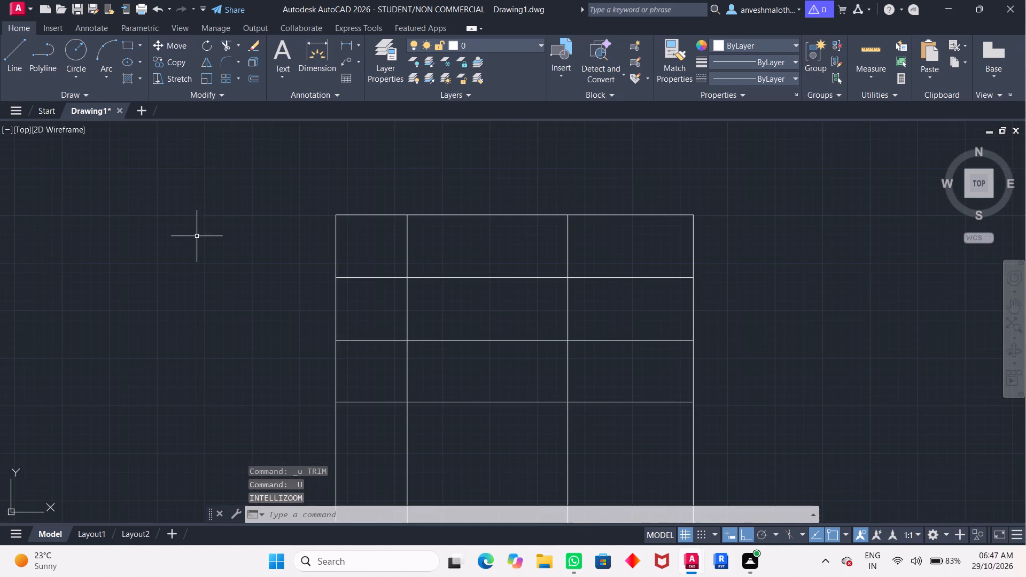
middle_click_drag(258, 264, 180, 197)
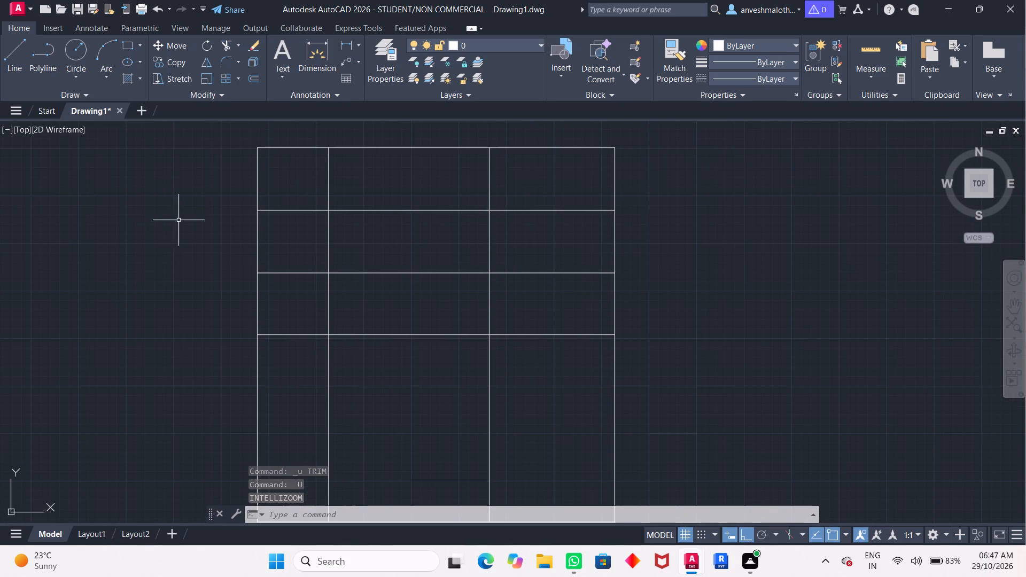
key("t")
key("r")
key("Return")
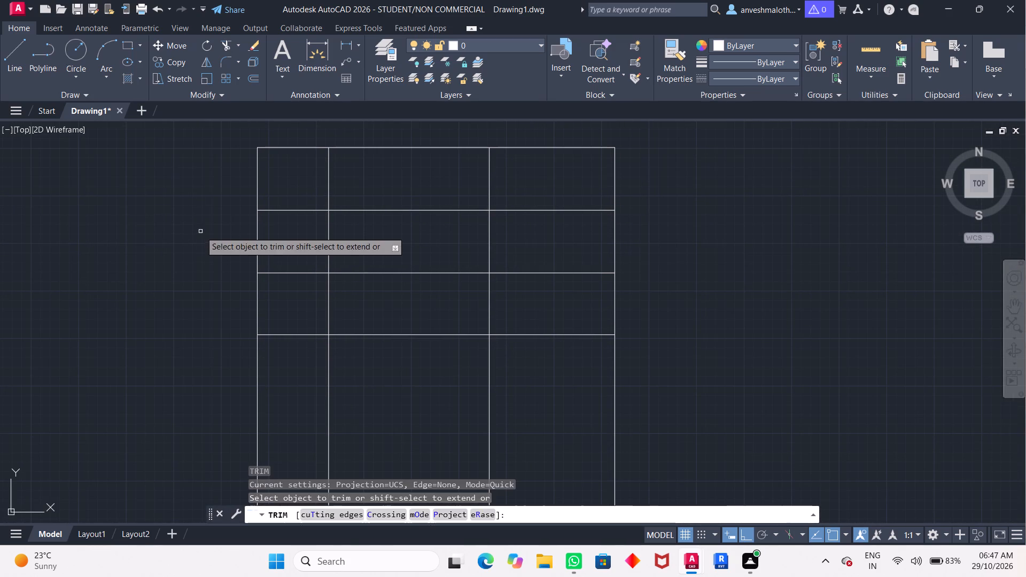
left_click(305, 189)
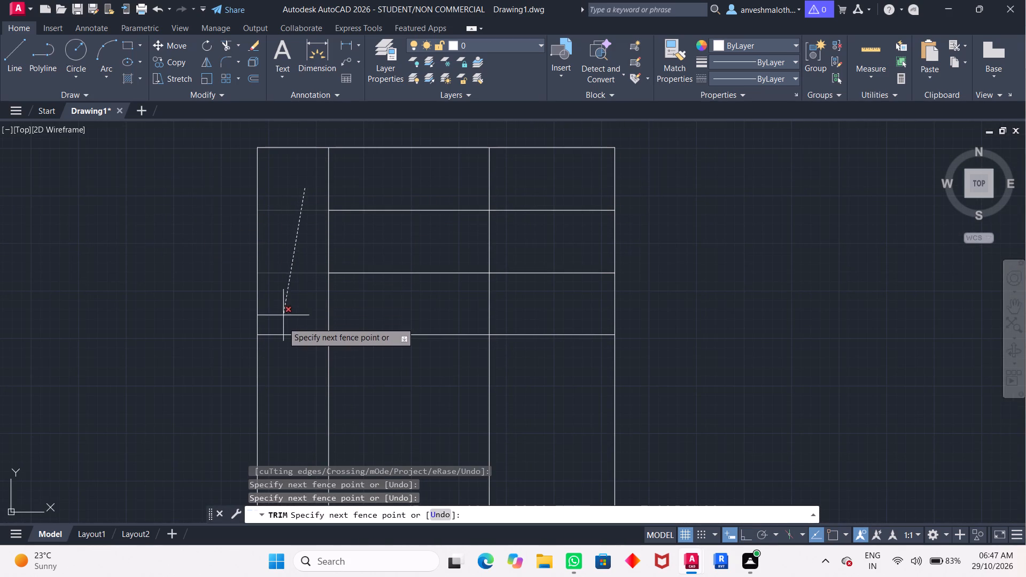
left_click(289, 344)
left_click(284, 338)
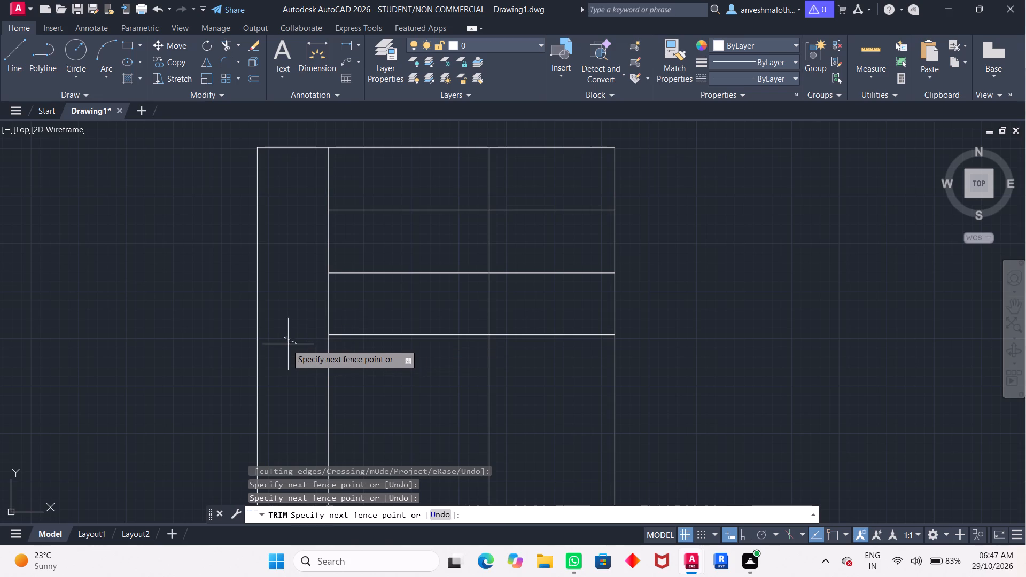
left_click(293, 344)
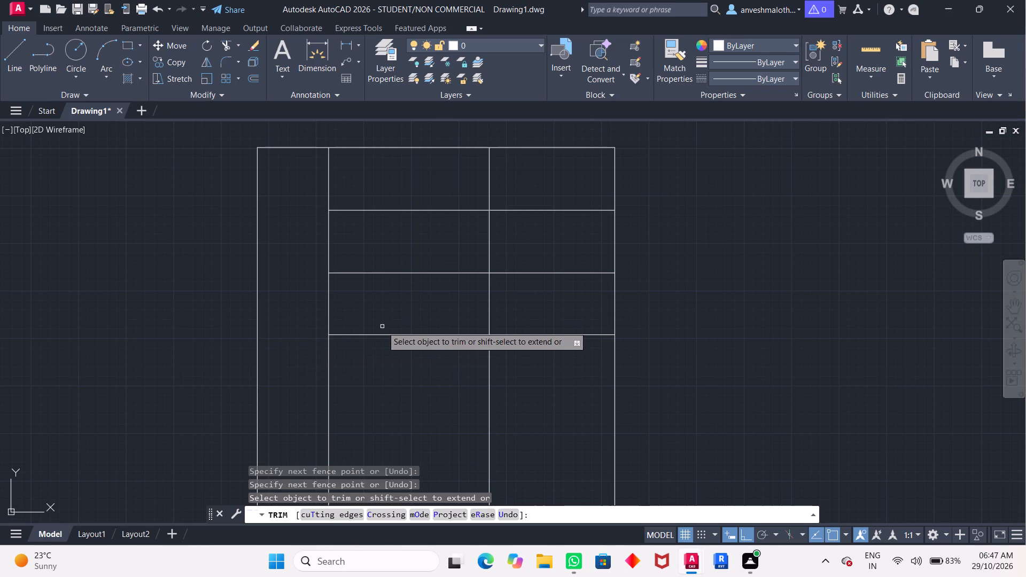
Trim the middle horizontal division line out of the central column and the northernmost one out of the east column.
left_click(464, 275)
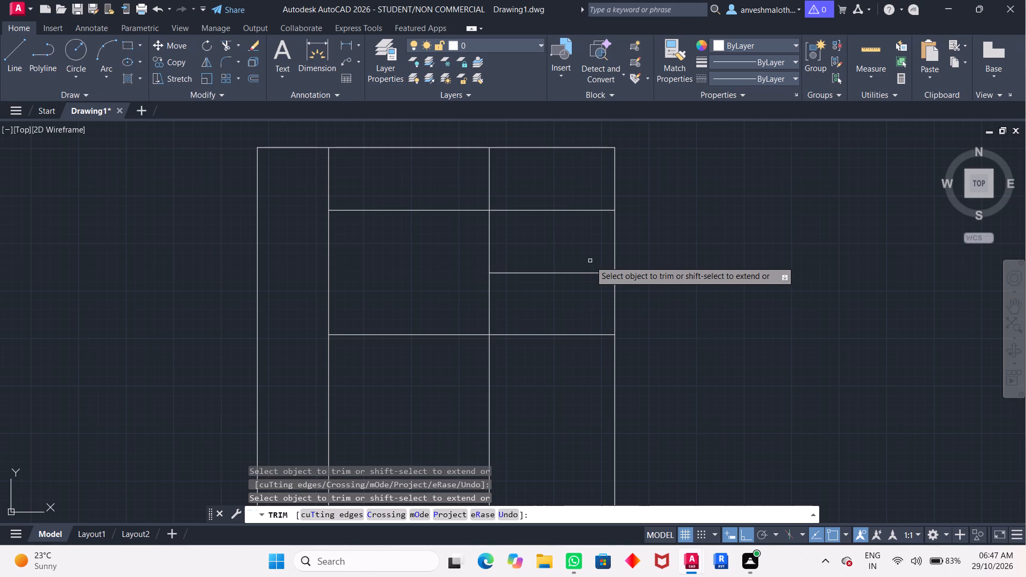
left_click(546, 211)
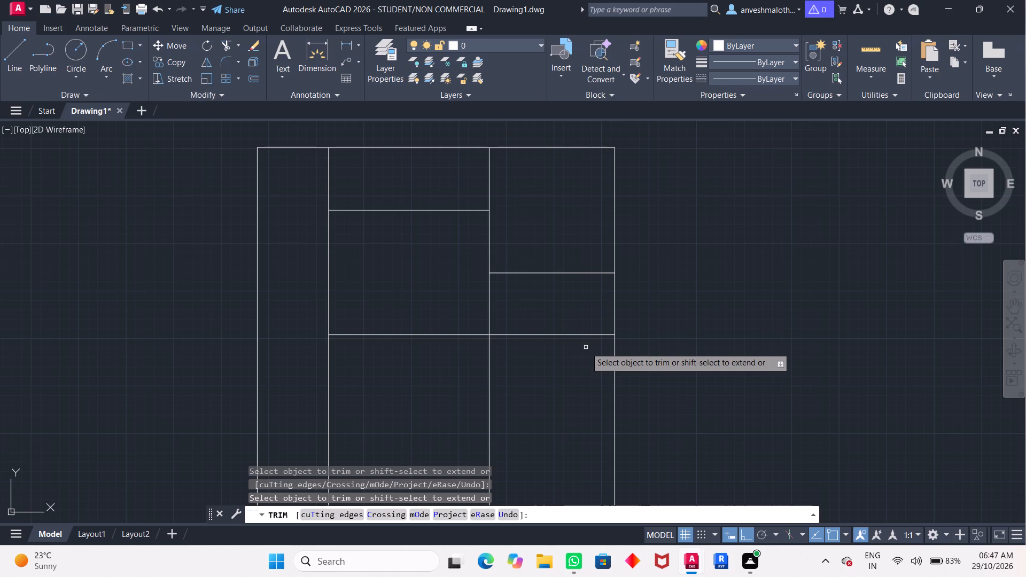
key("space")
middle_click_drag(535, 388, 522, 363)
scroll(520, 363, "down", 1)
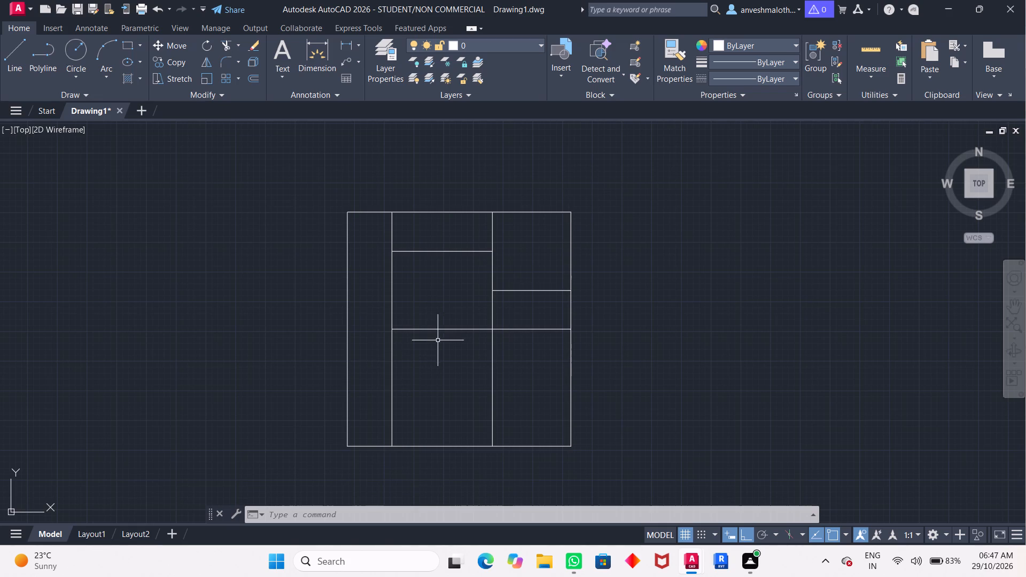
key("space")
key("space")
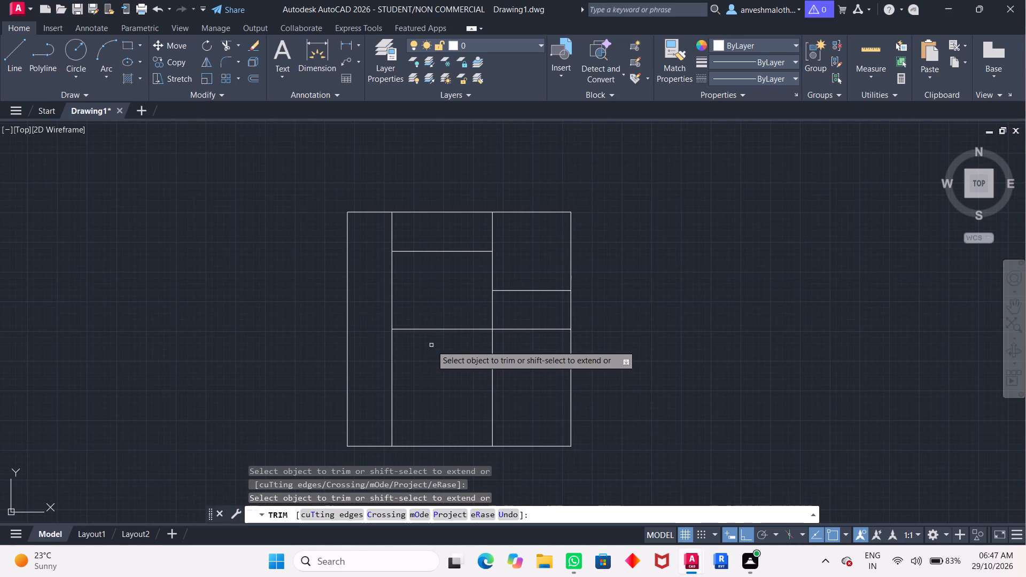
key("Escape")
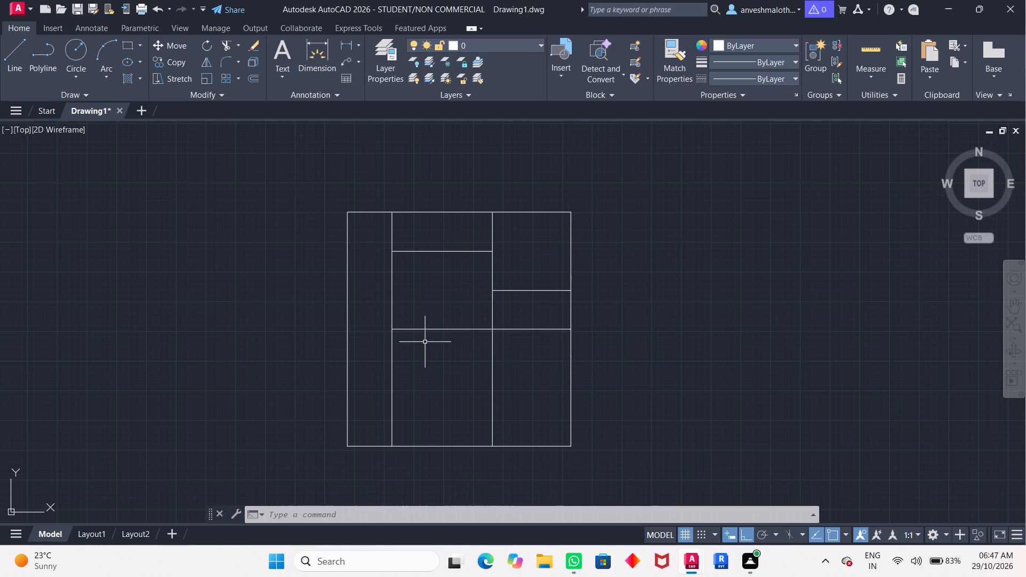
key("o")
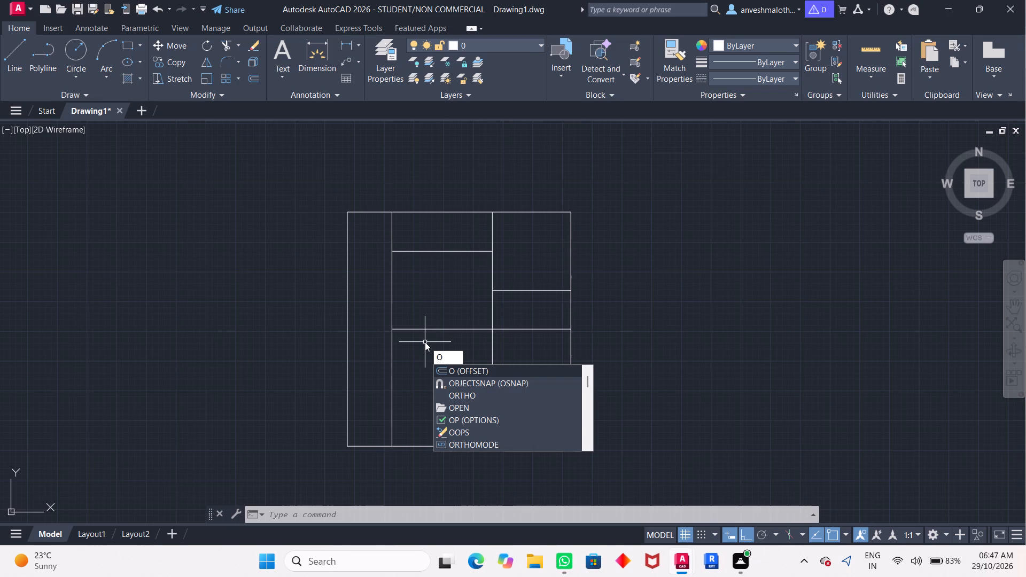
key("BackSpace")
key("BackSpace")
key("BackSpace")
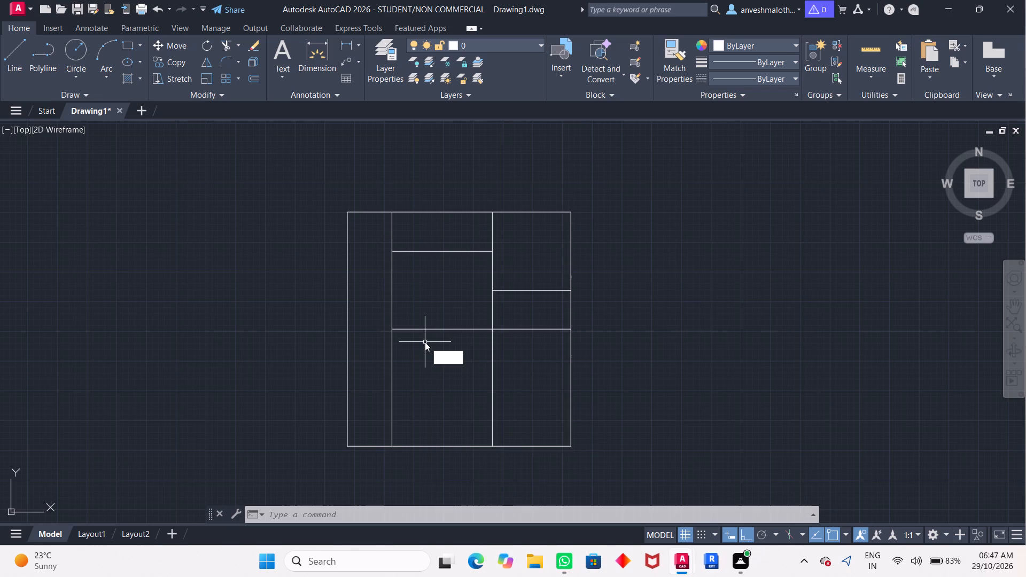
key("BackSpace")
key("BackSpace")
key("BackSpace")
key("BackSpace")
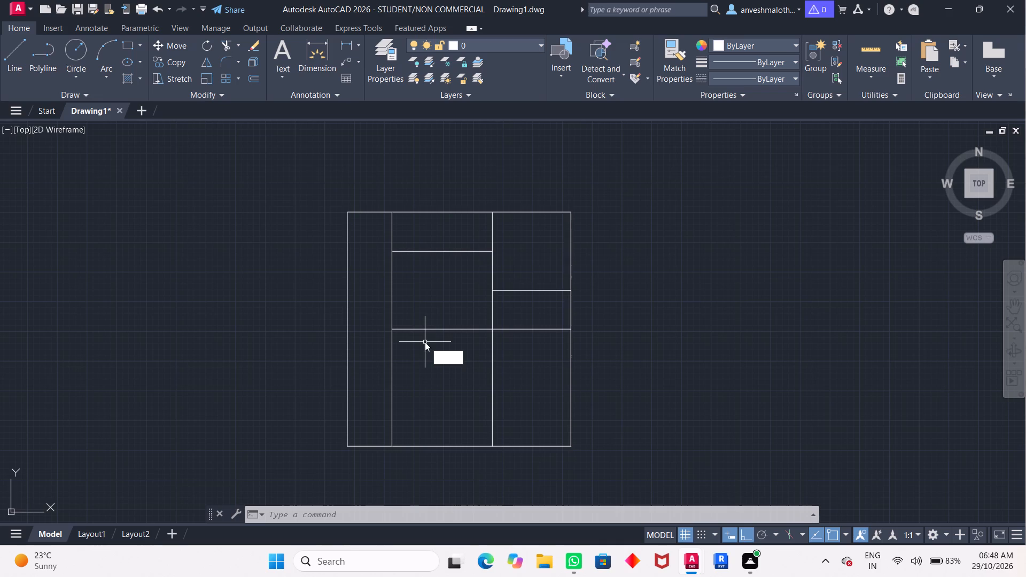
Offset the north, west, south and east sides of the plan outline 9" inward.
key("o")
key("Return")
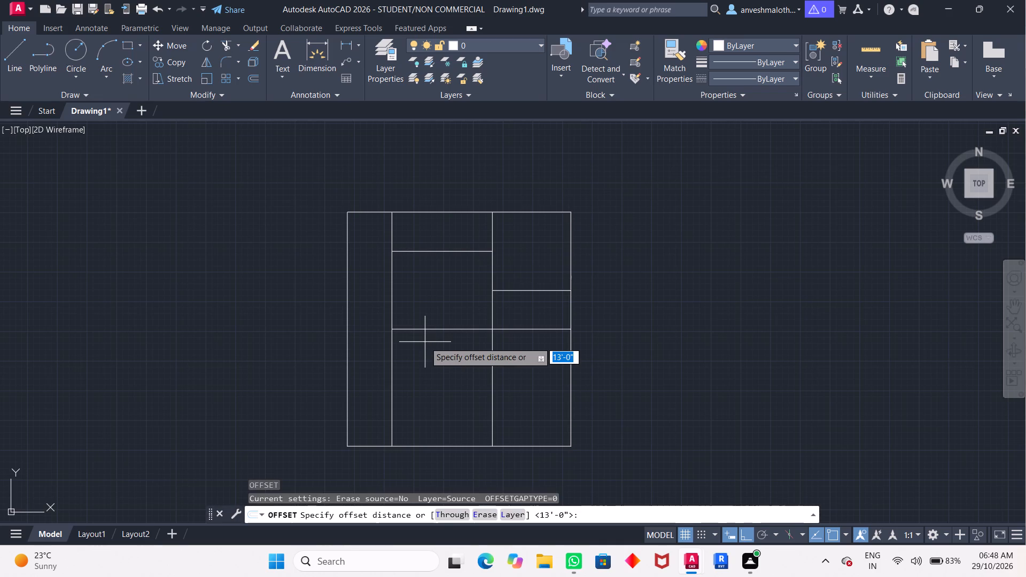
key("9")
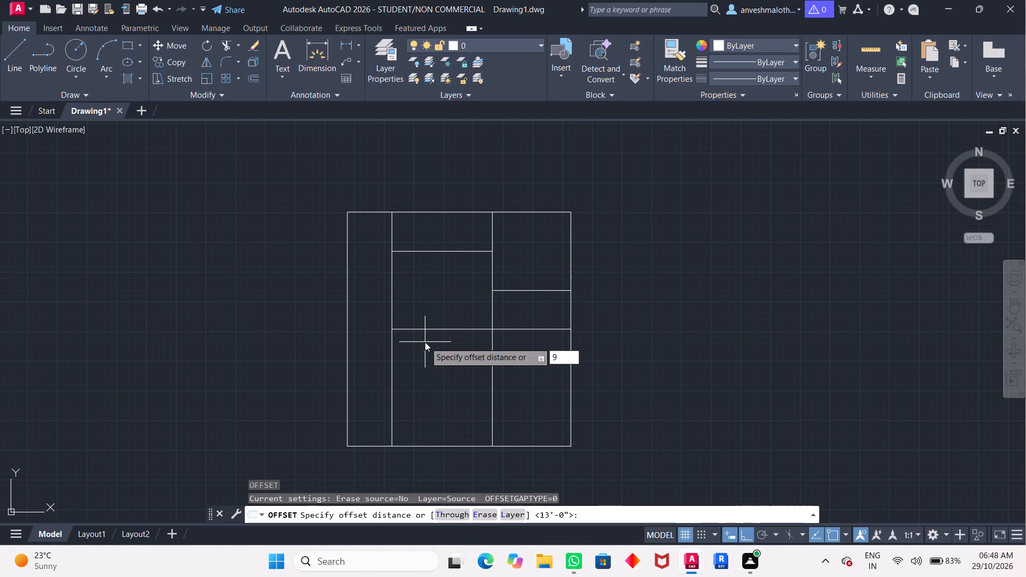
key("shift+quotedbl")
key("Return")
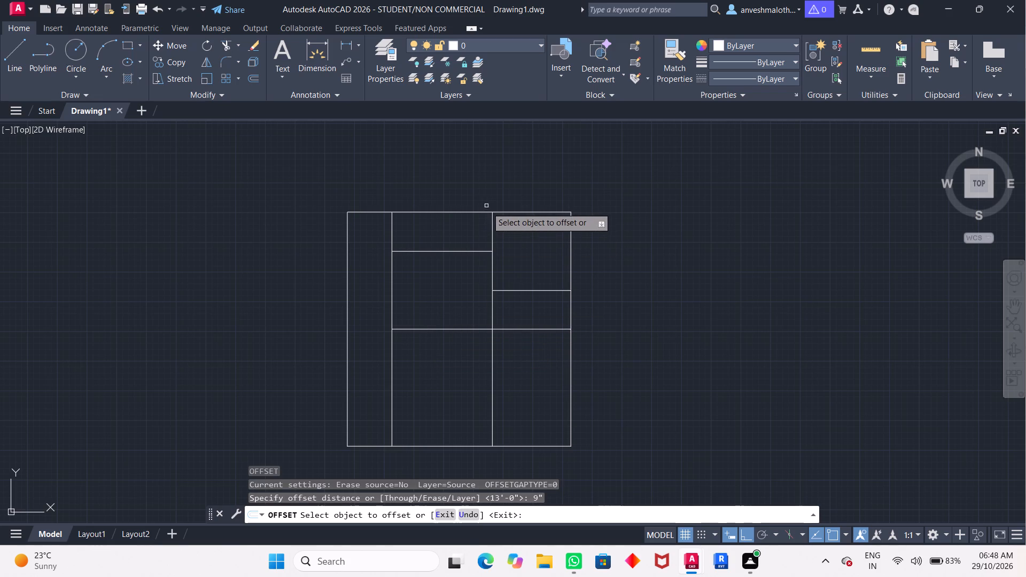
left_click_drag(488, 210, 491, 232)
left_click(491, 232)
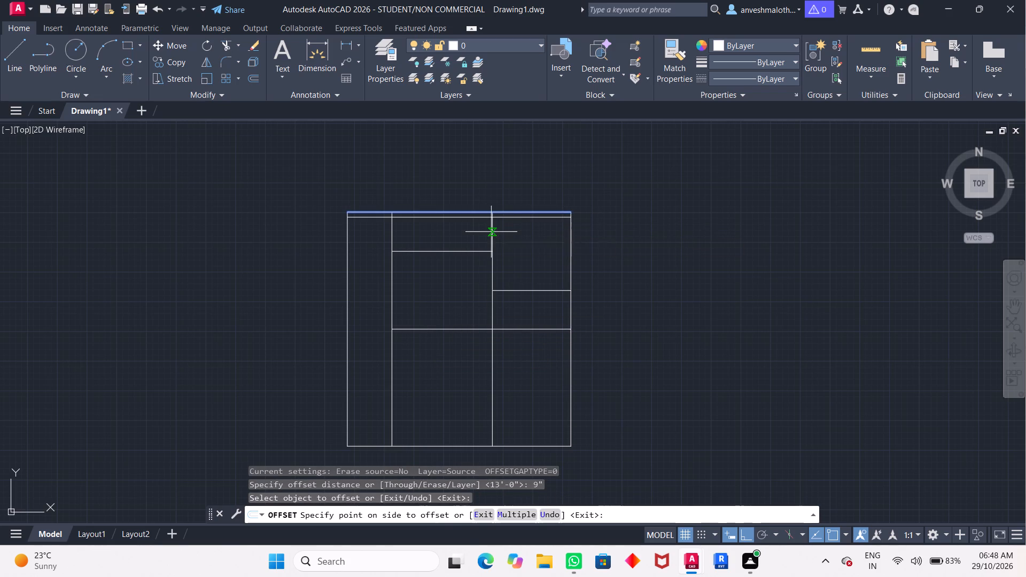
left_click_drag(346, 257, 347, 257)
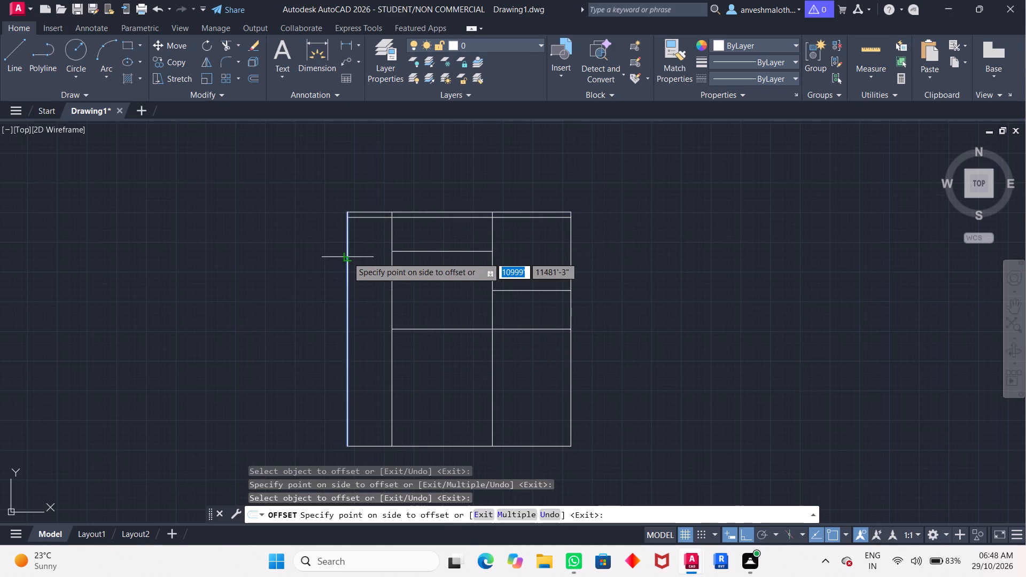
left_click_drag(347, 257, 360, 255)
left_click(360, 255)
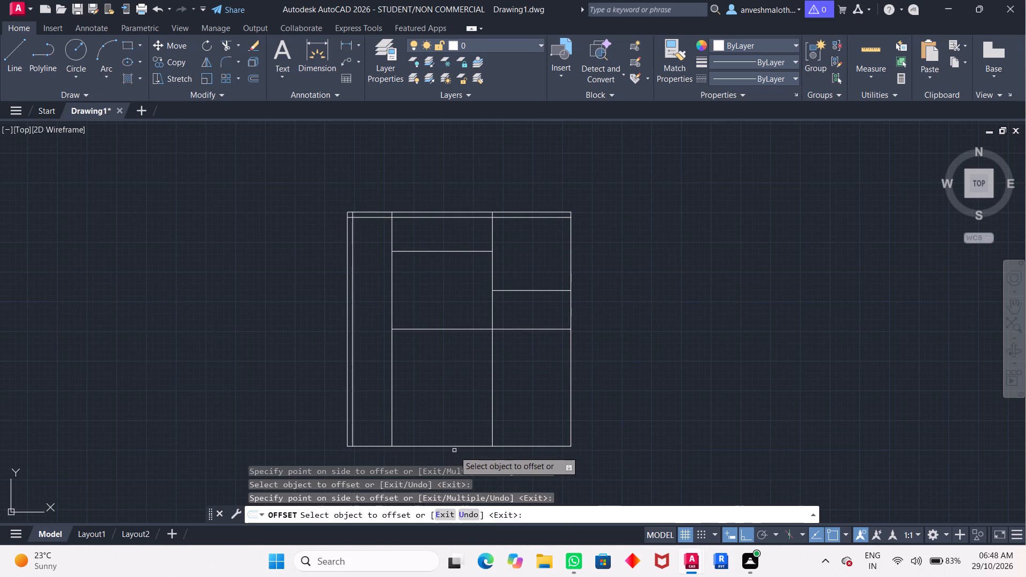
left_click_drag(456, 446, 457, 403)
left_click(457, 403)
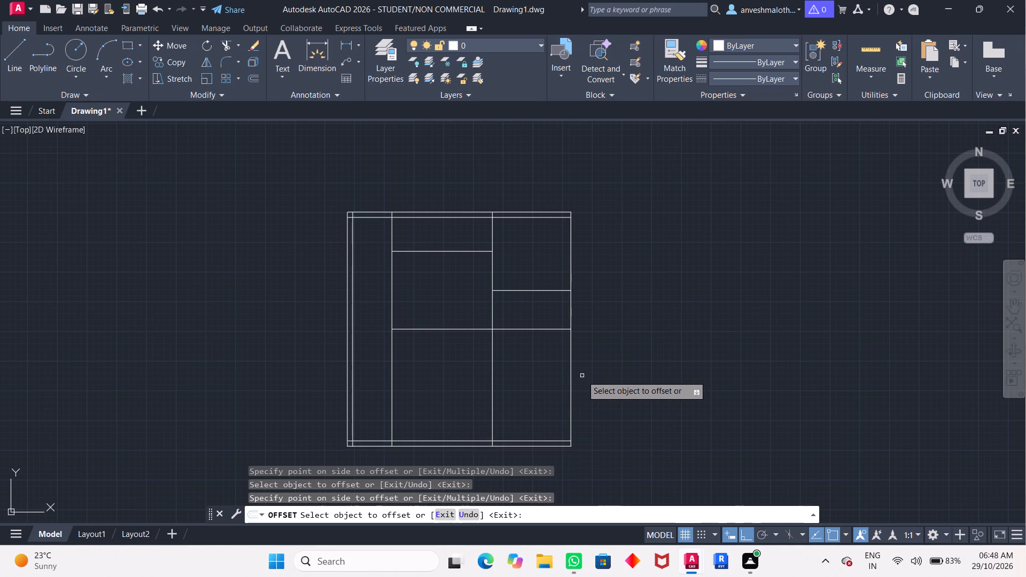
left_click_drag(570, 367, 565, 367)
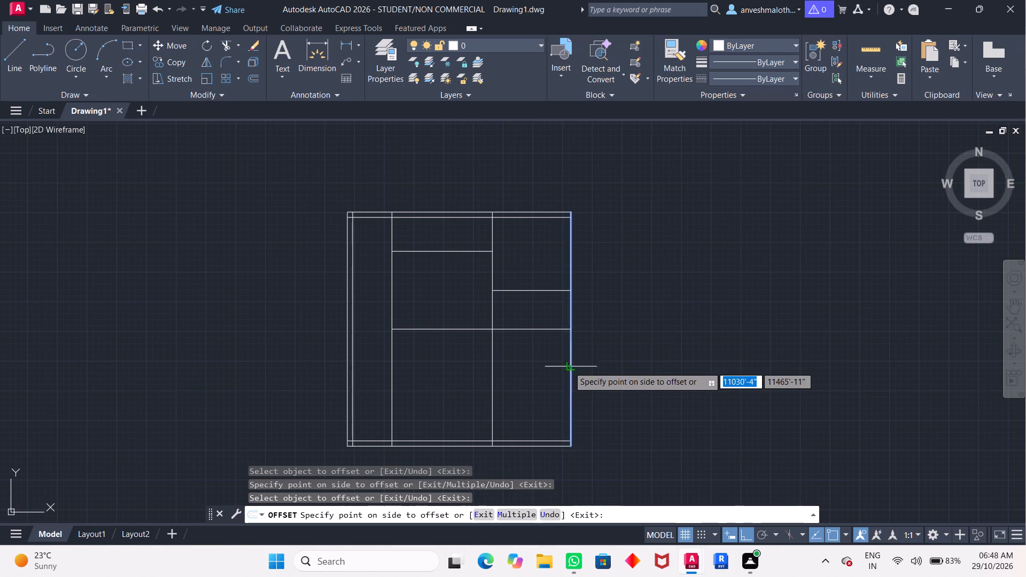
left_click_drag(565, 367, 563, 368)
left_click(563, 368)
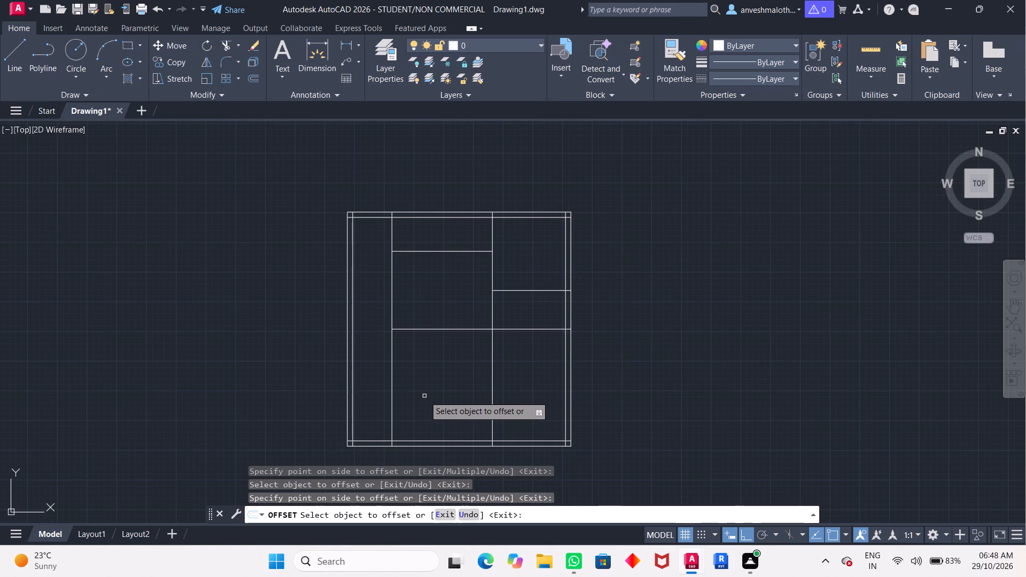
key("space")
Offset both interior vertical lines 3" to the east and the central column's northern division line 3" to the north.
key("space")
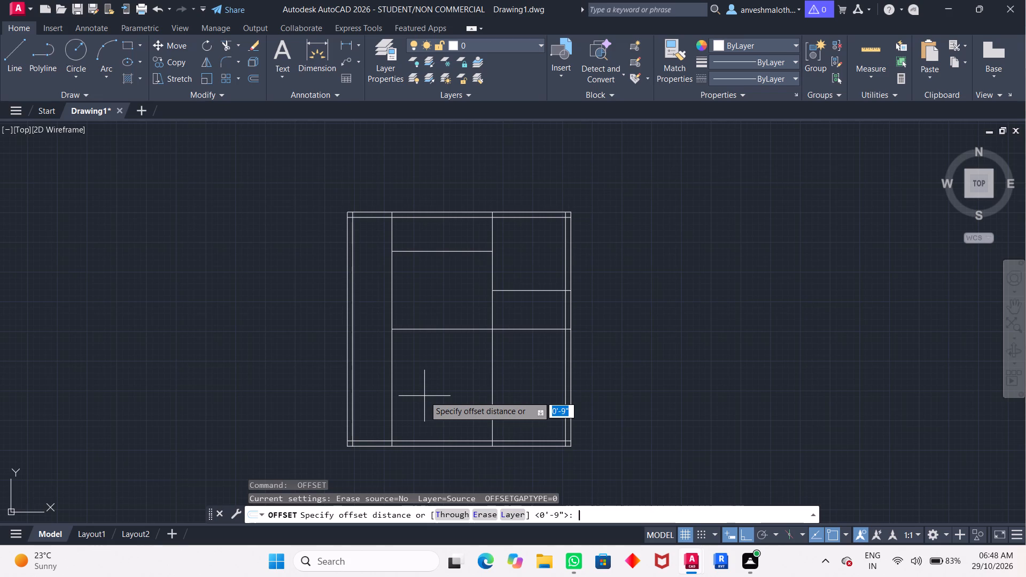
type("3\"")
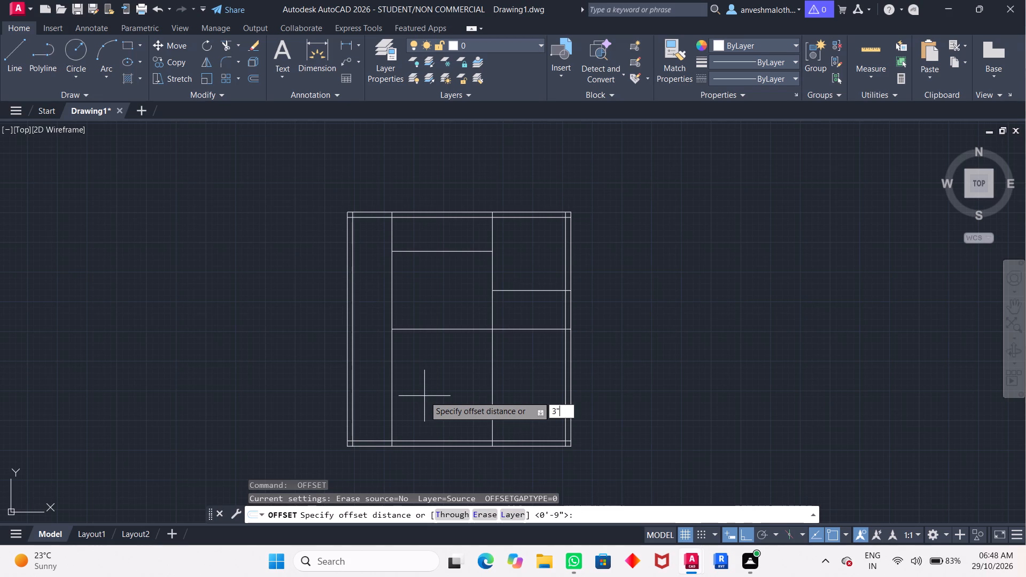
key("Return")
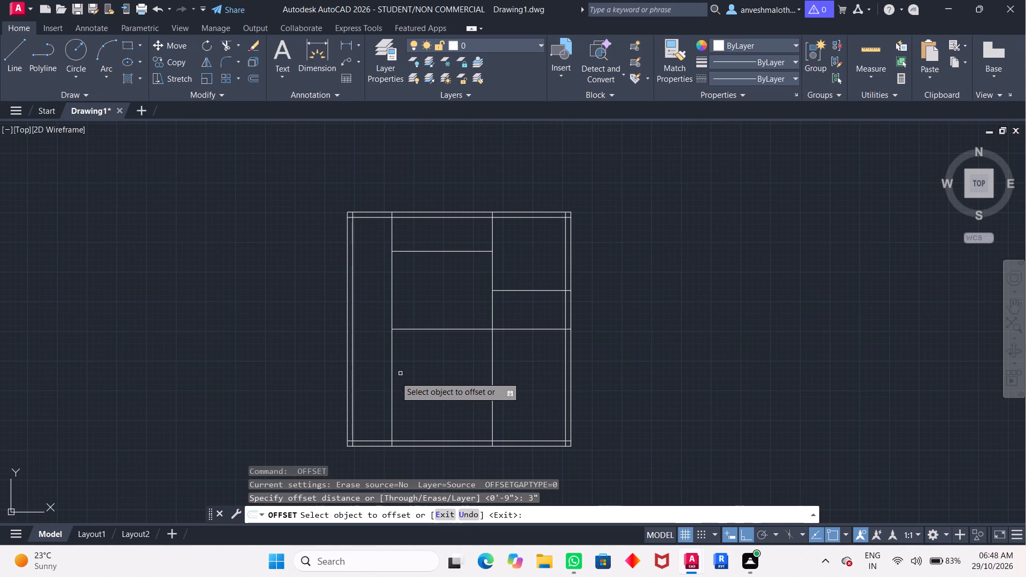
left_click_drag(393, 376, 410, 372)
left_click(410, 372)
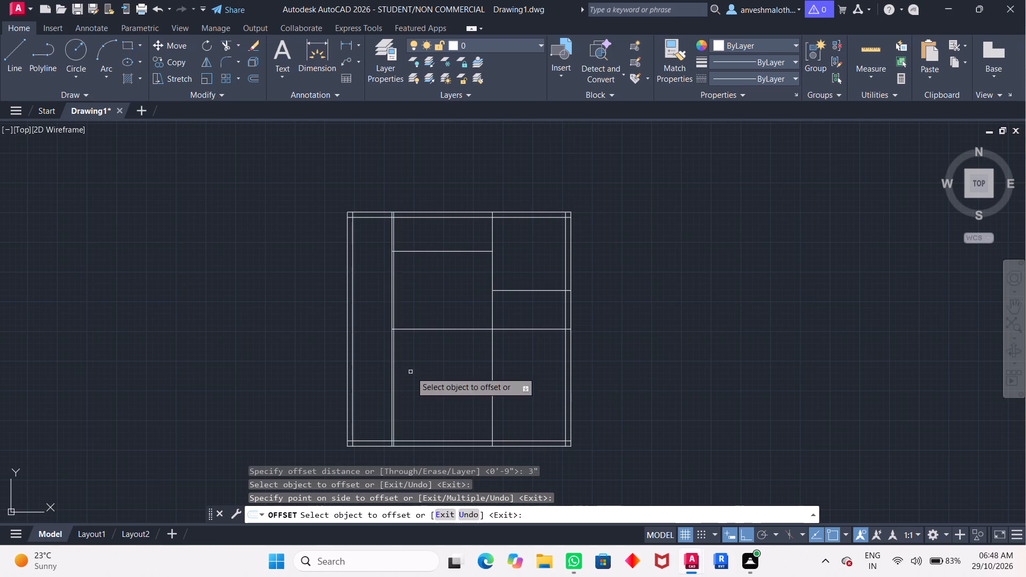
left_click(423, 252)
left_click_drag(425, 248, 429, 243)
left_click(429, 243)
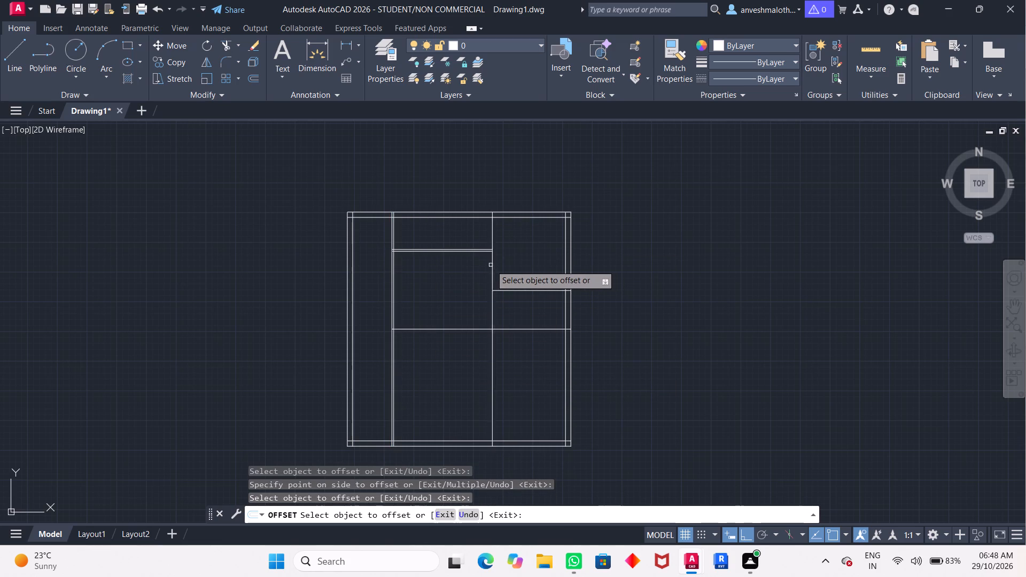
left_click_drag(491, 265, 509, 263)
left_click(506, 267)
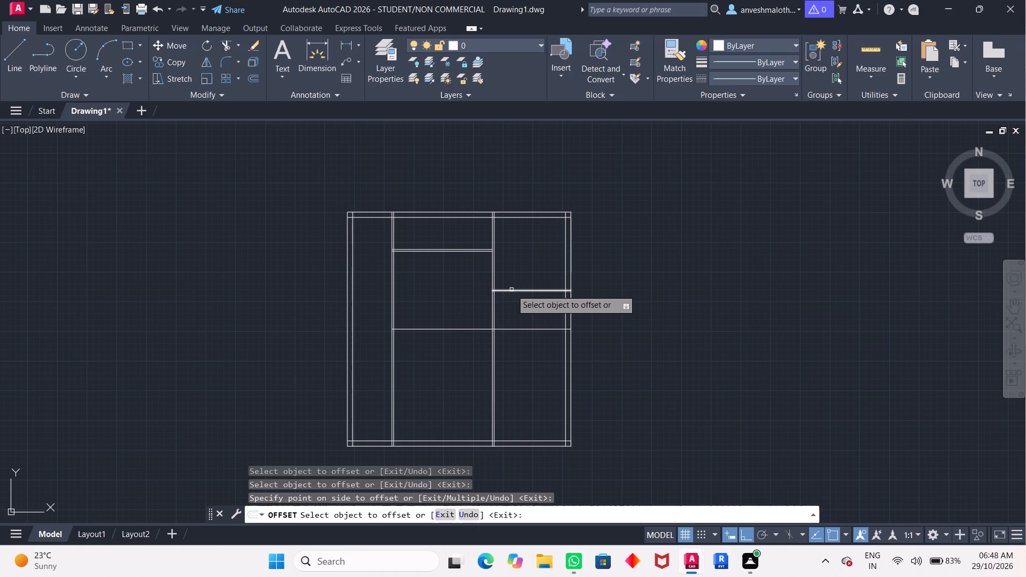
Offset the east column's upper division line 3" north and the long lower horizontal division line 3" south.
left_click_drag(511, 290, 519, 269)
left_click(519, 269)
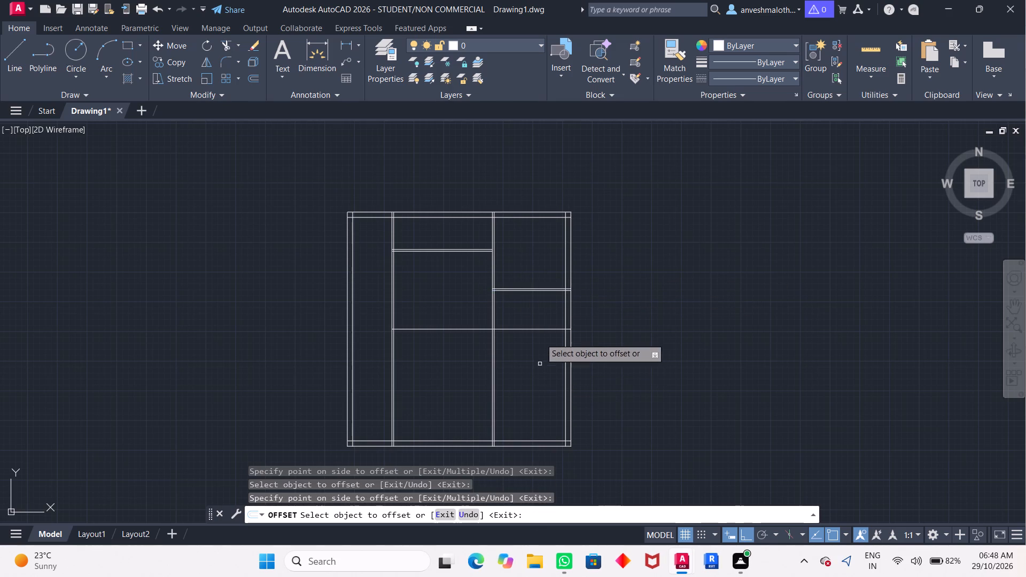
left_click_drag(538, 328, 541, 357)
left_click(539, 359)
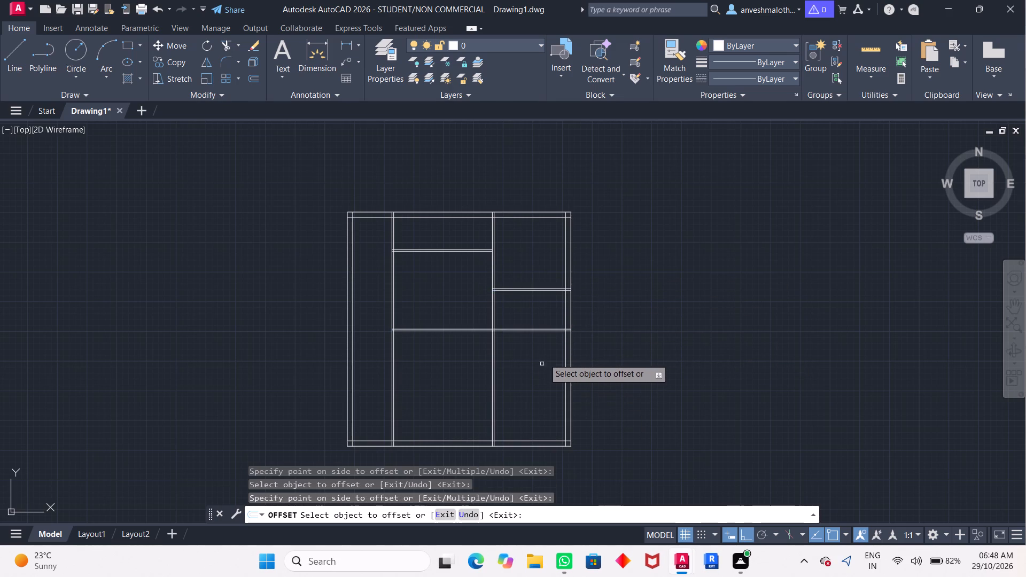
key("space")
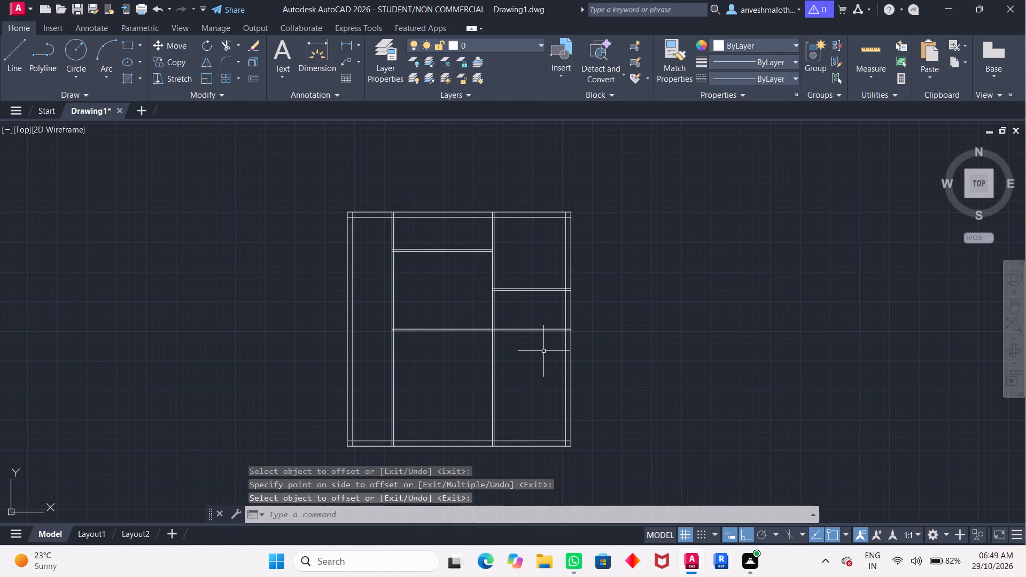
Trim the inner wall lines' overlapping ends at the northwest corner of the plan.
type("tr")
key("Return")
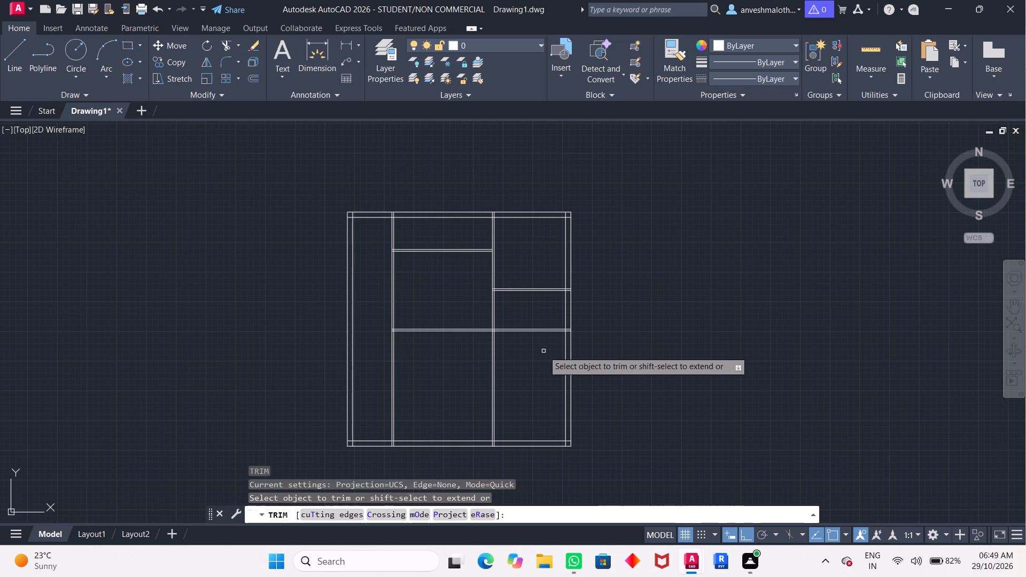
scroll(455, 253, "up", 3)
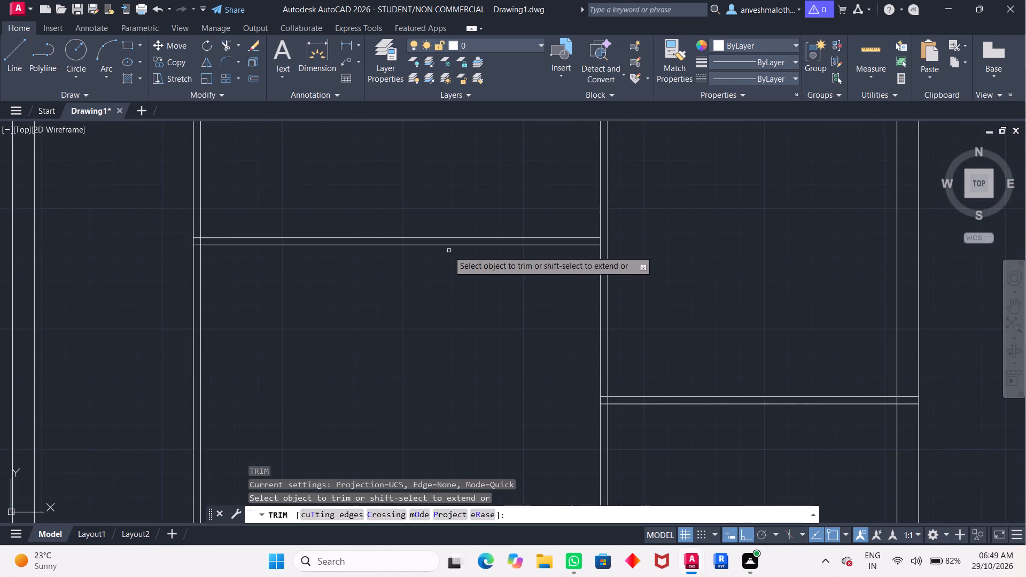
scroll(446, 260, "down", 2)
middle_click_drag(448, 253, 465, 302)
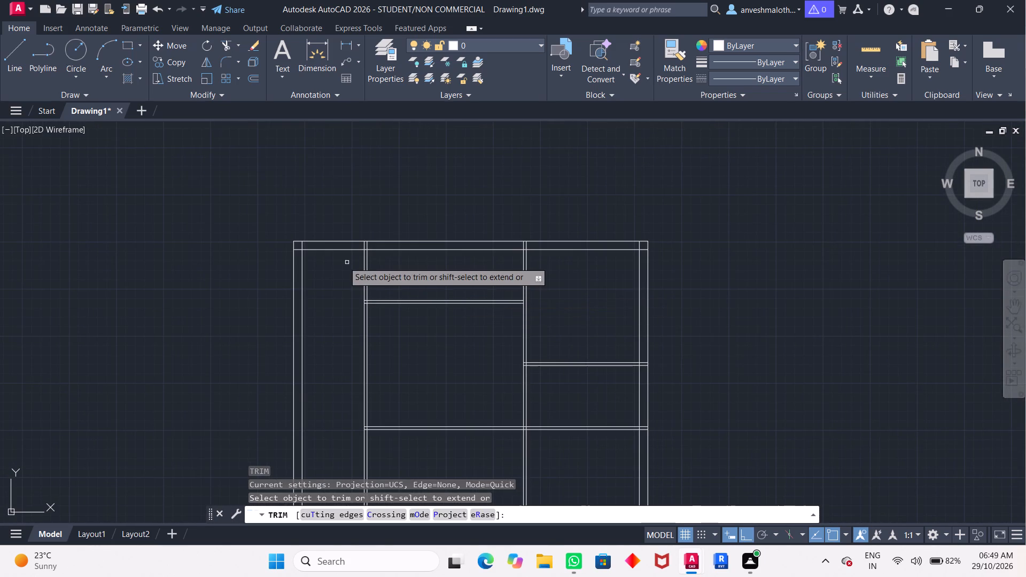
scroll(314, 246, "up", 2)
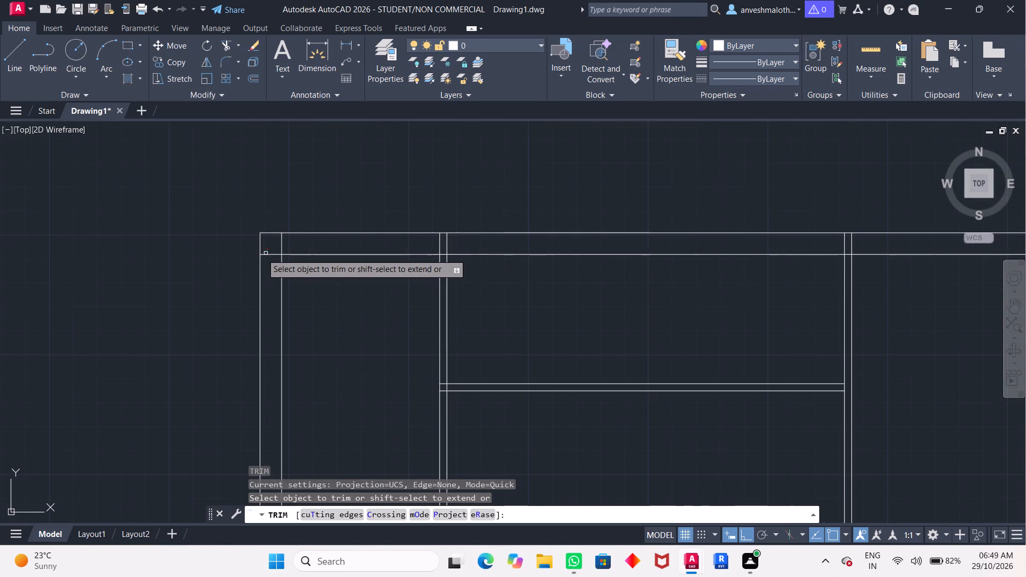
left_click(268, 255)
left_click(284, 245)
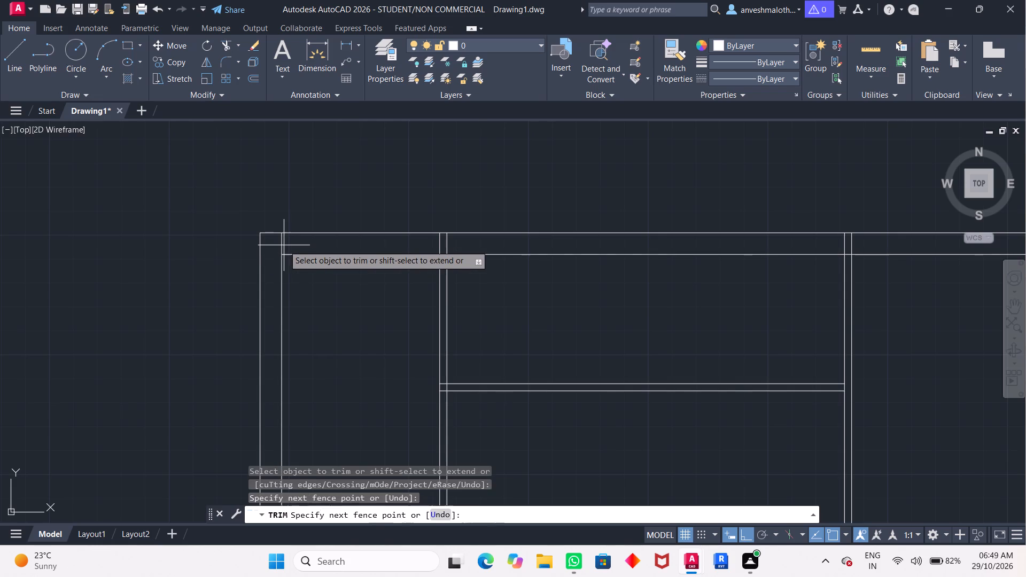
left_click(283, 245)
Trim the double lines of both vertical interior walls out of the north wall's thickness.
left_click(279, 248)
left_click(279, 248)
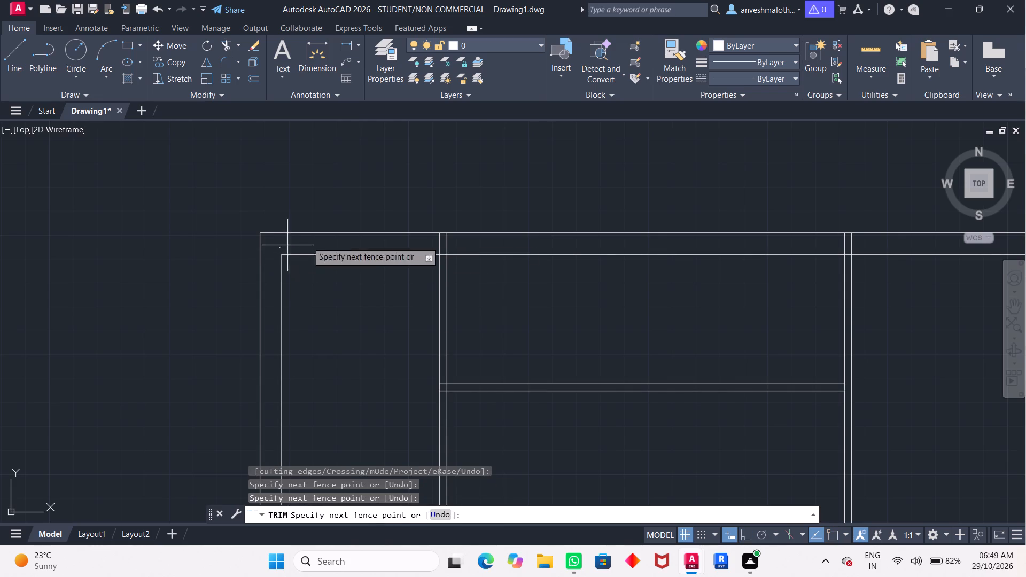
left_click(452, 240)
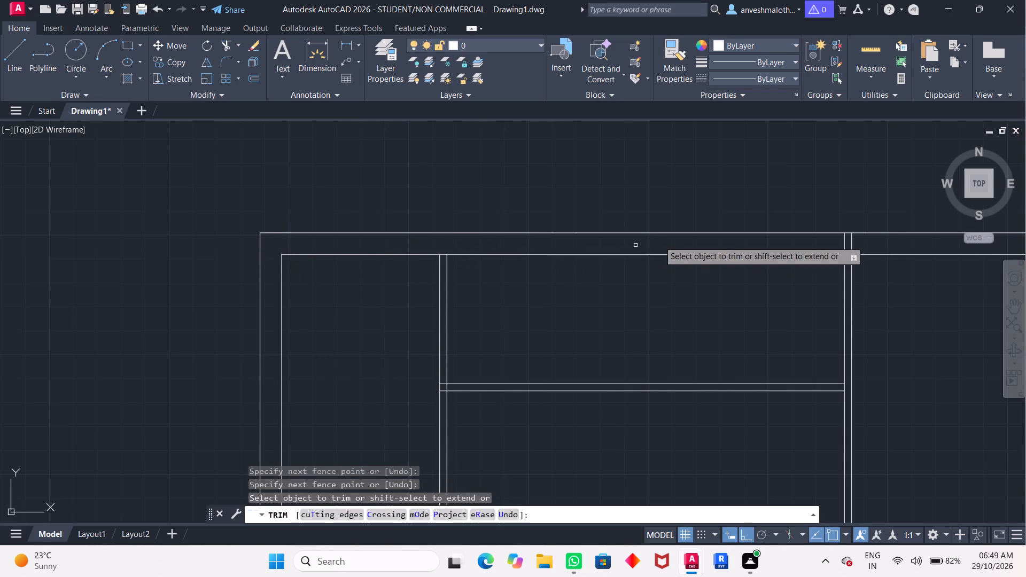
left_click(851, 241)
left_click(843, 249)
Trim the inner wall lines' overlapping ends at the northeast corner of the plan.
scroll(852, 241, "down", 1)
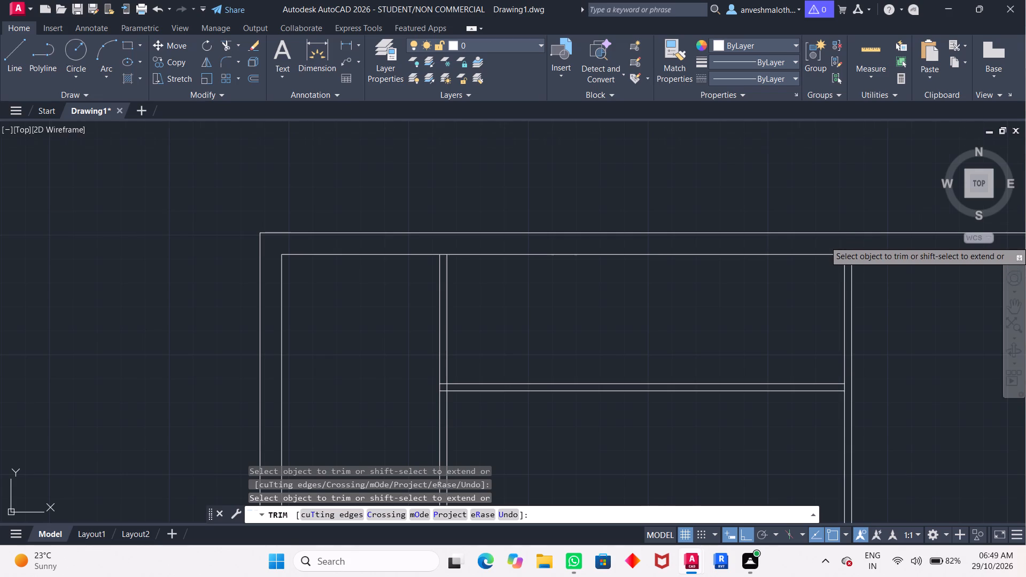
middle_click_drag(852, 241, 558, 244)
scroll(710, 237, "up", 3)
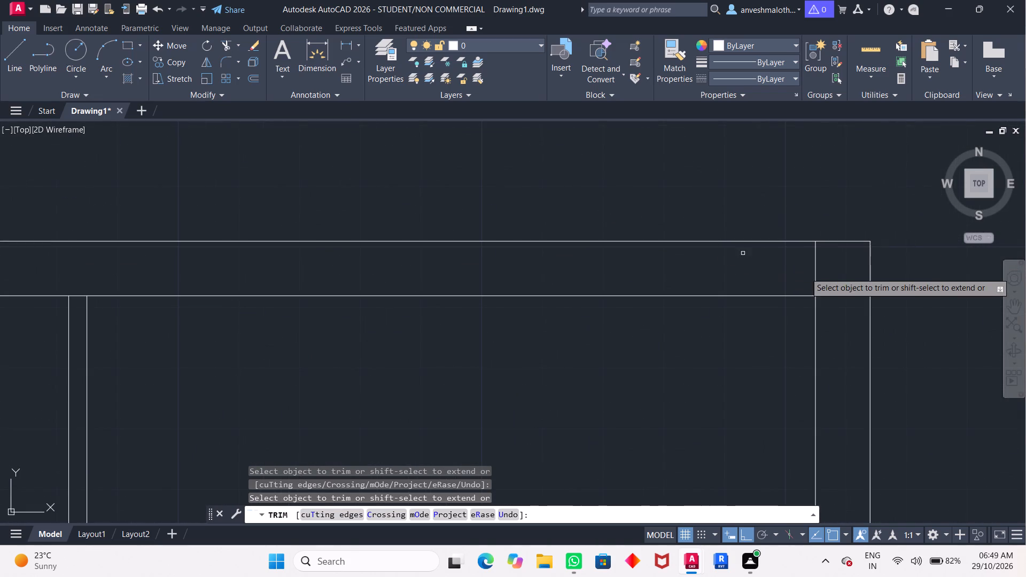
left_click(815, 269)
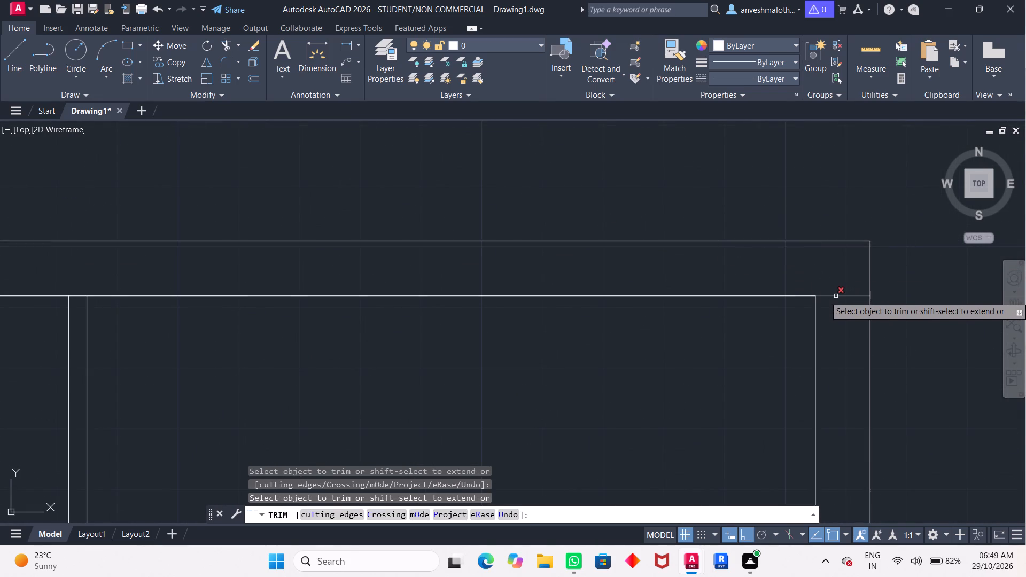
left_click(836, 296)
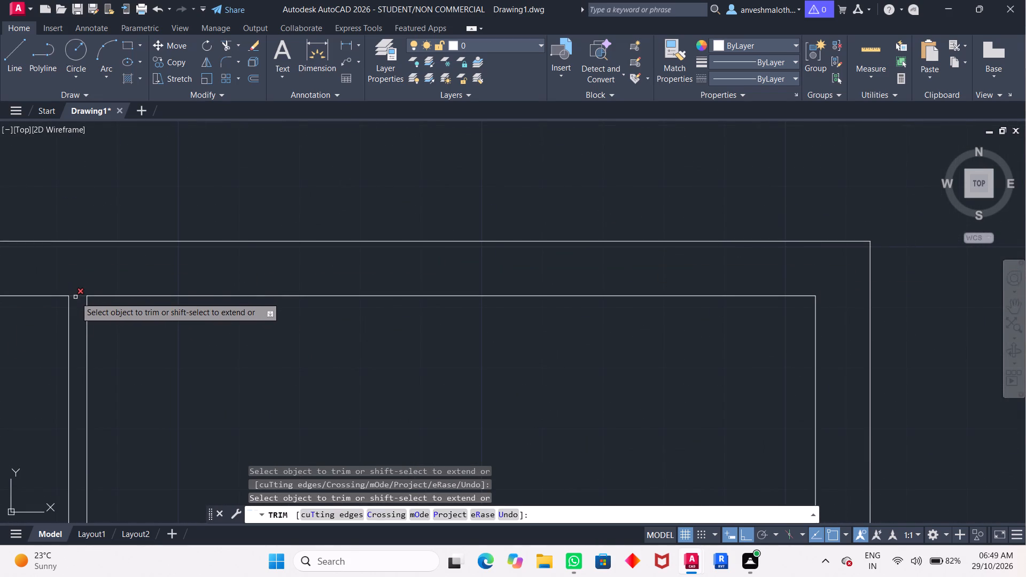
Trim the north wall's inner line between the double lines of both vertical interior walls.
left_click(75, 297)
scroll(80, 294, "down", 2)
middle_click_drag(90, 308, 347, 284)
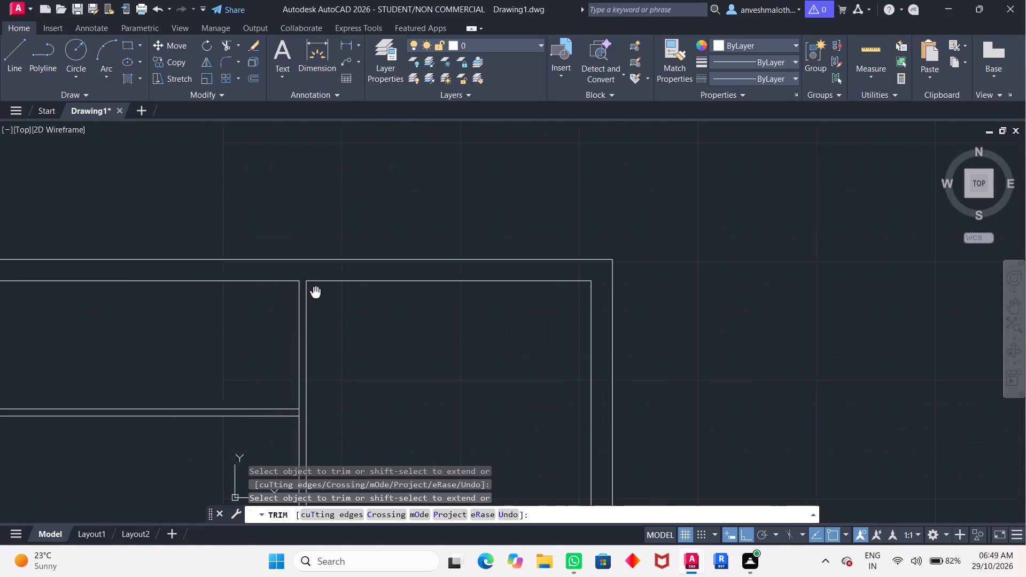
middle_click_drag(347, 284, 362, 280)
middle_click_drag(29, 289, 285, 289)
scroll(213, 272, "up", 2)
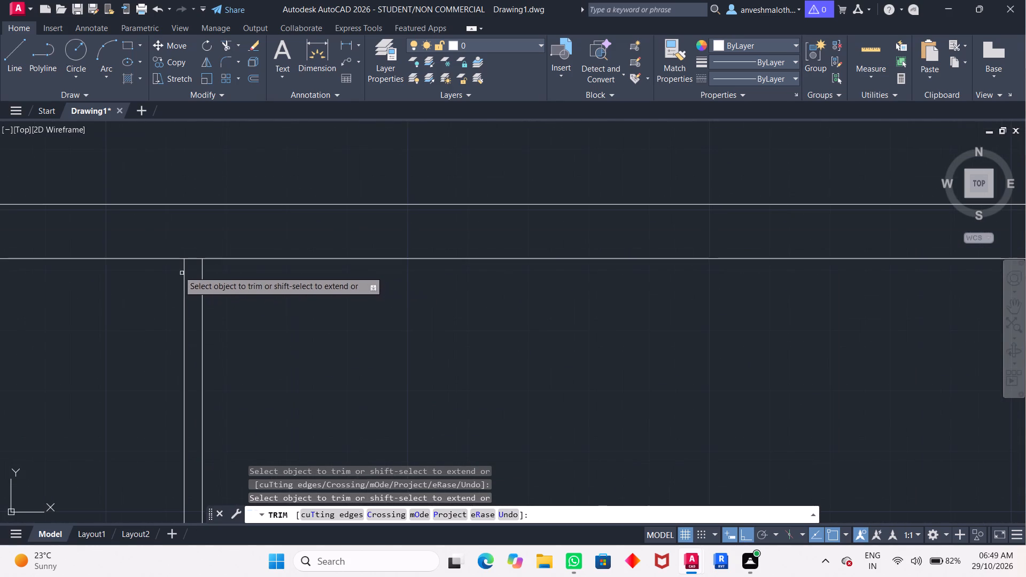
left_click(192, 258)
Trim the crossing line pieces where the central column's northern partition meets the two vertical interior walls.
scroll(193, 257, "down", 3)
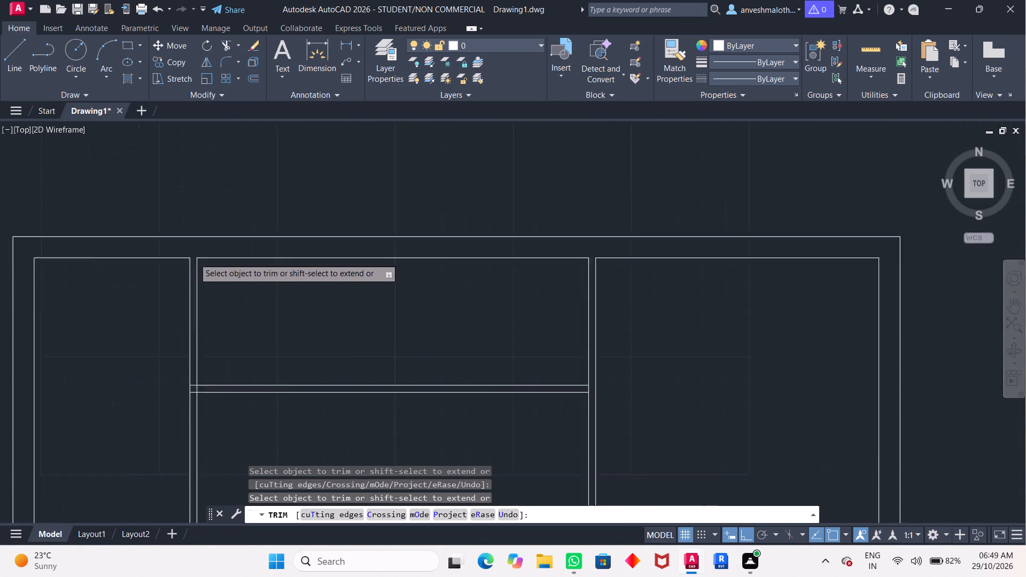
scroll(266, 323, "up", 2)
middle_click_drag(247, 326, 374, 284)
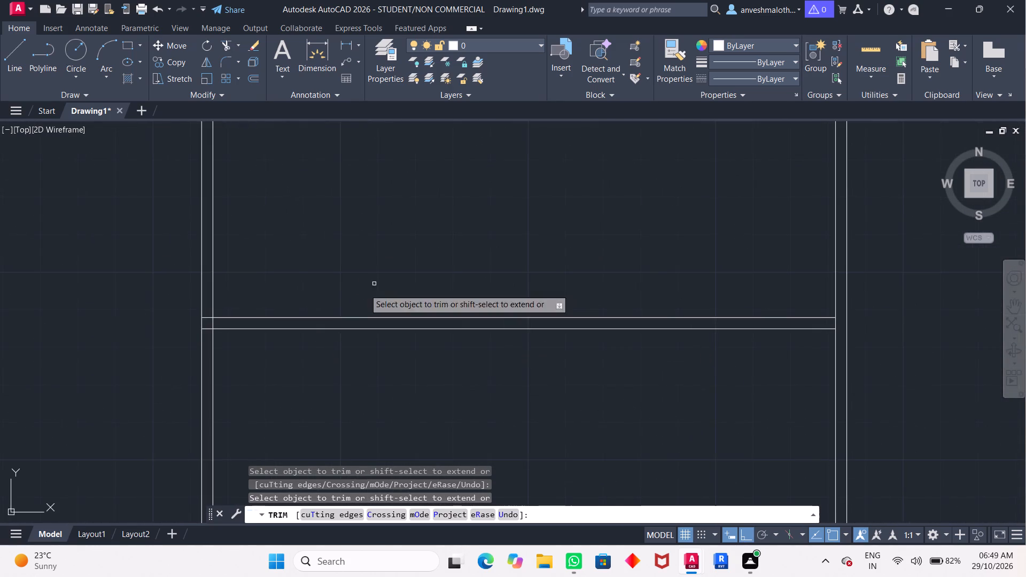
scroll(175, 307, "up", 2)
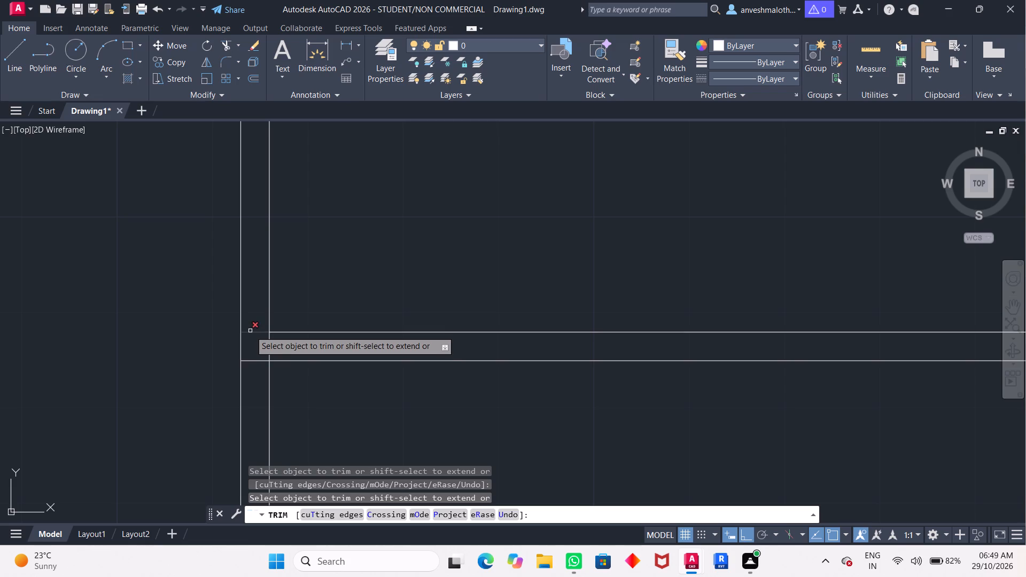
left_click(250, 331)
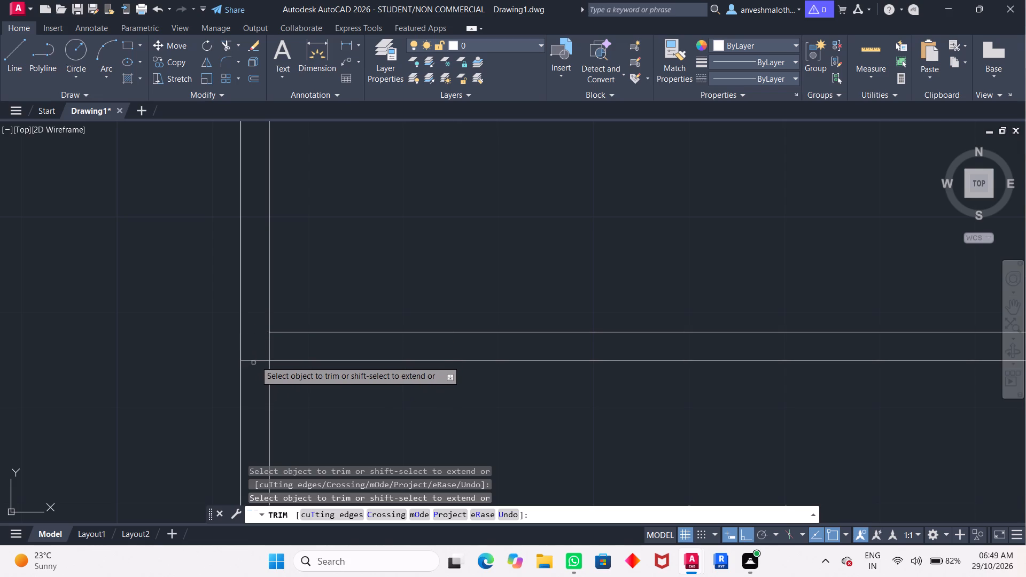
left_click(255, 361)
left_click(270, 347)
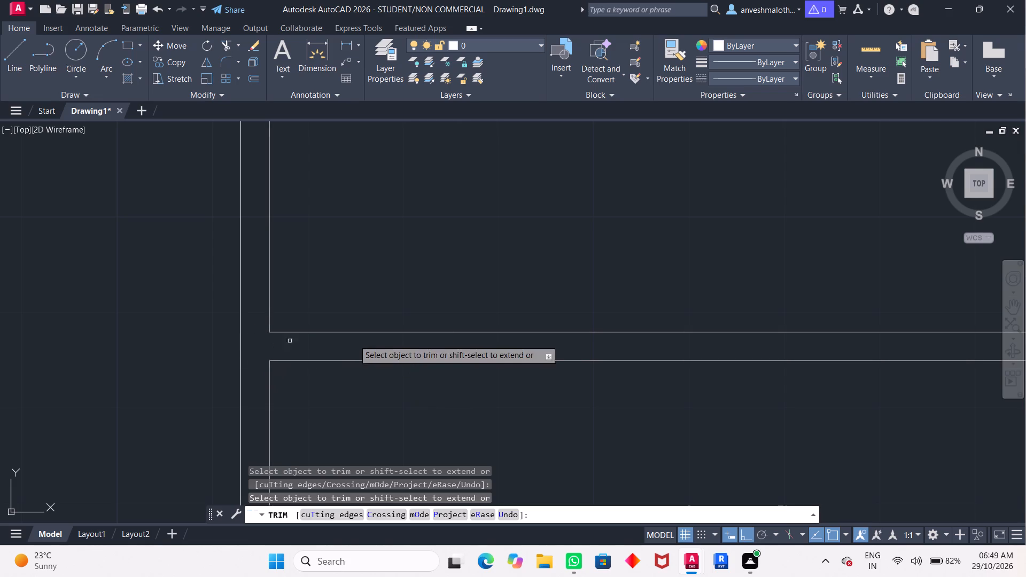
scroll(385, 338, "down", 2)
middle_click_drag(693, 375, 88, 308)
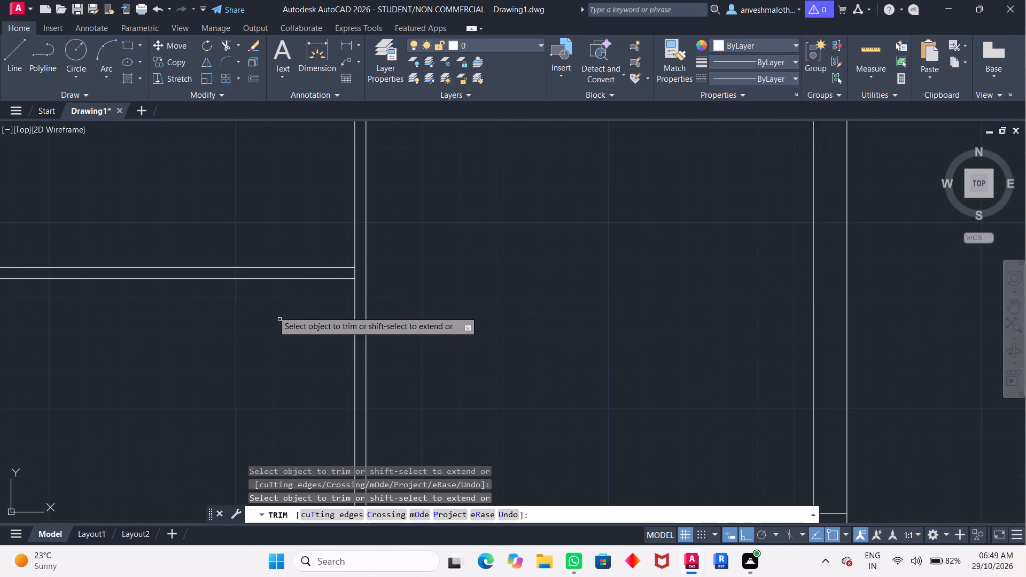
scroll(269, 308, "up", 1)
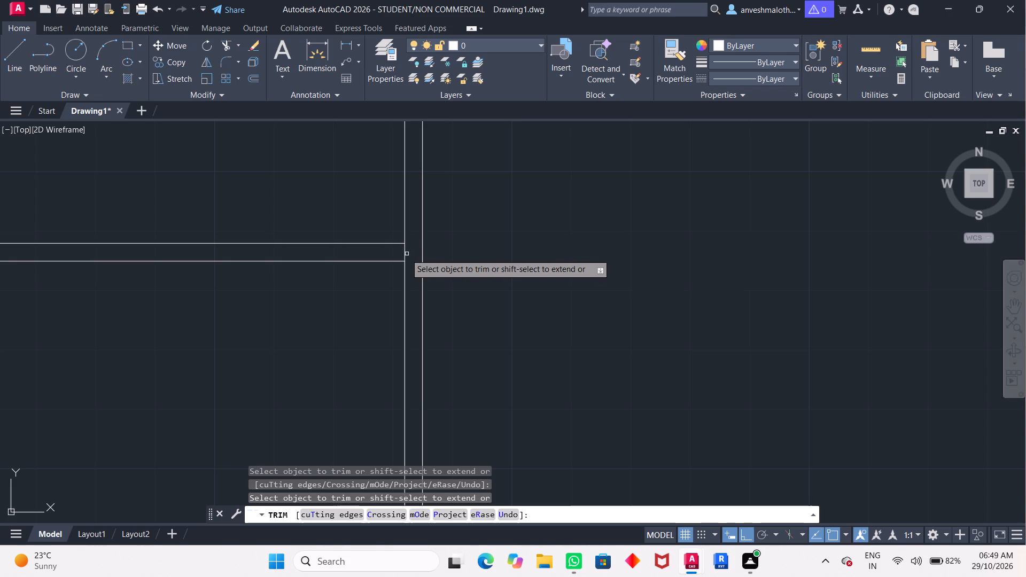
left_click(404, 254)
Trim the crossing line pieces where the east column's upper partition meets the second vertical interior wall.
scroll(402, 257, "down", 2)
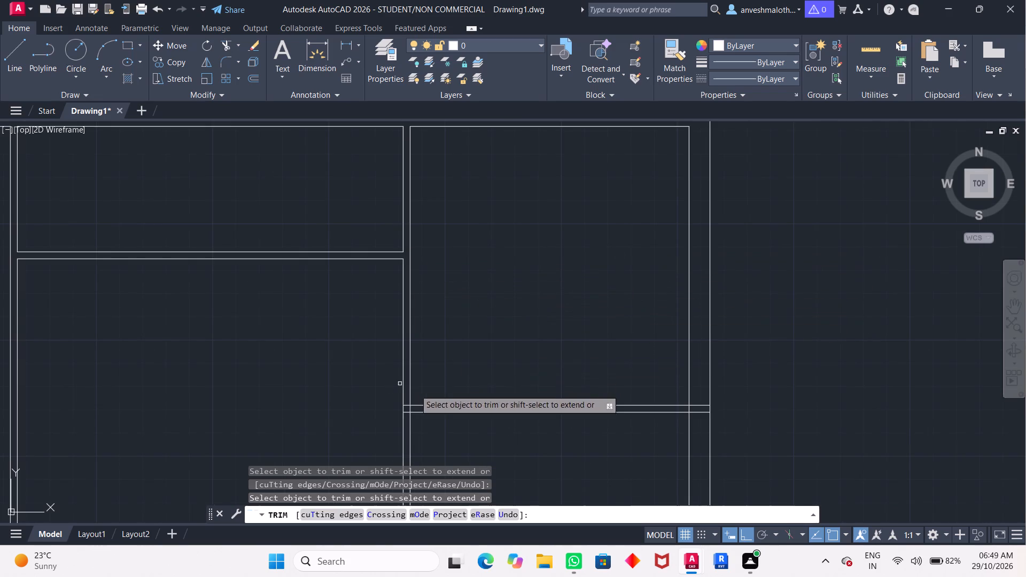
scroll(413, 427, "up", 3)
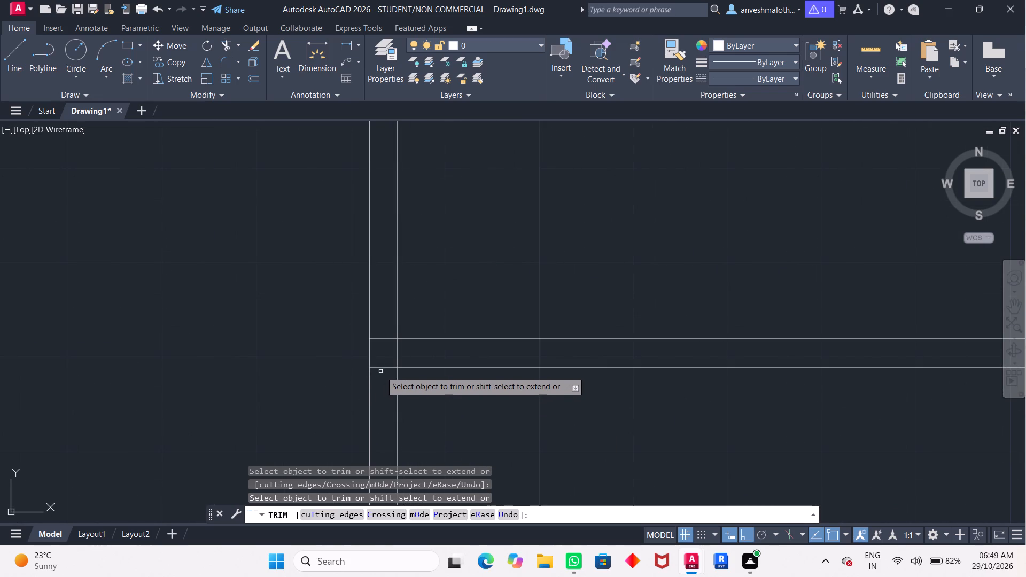
left_click(386, 366)
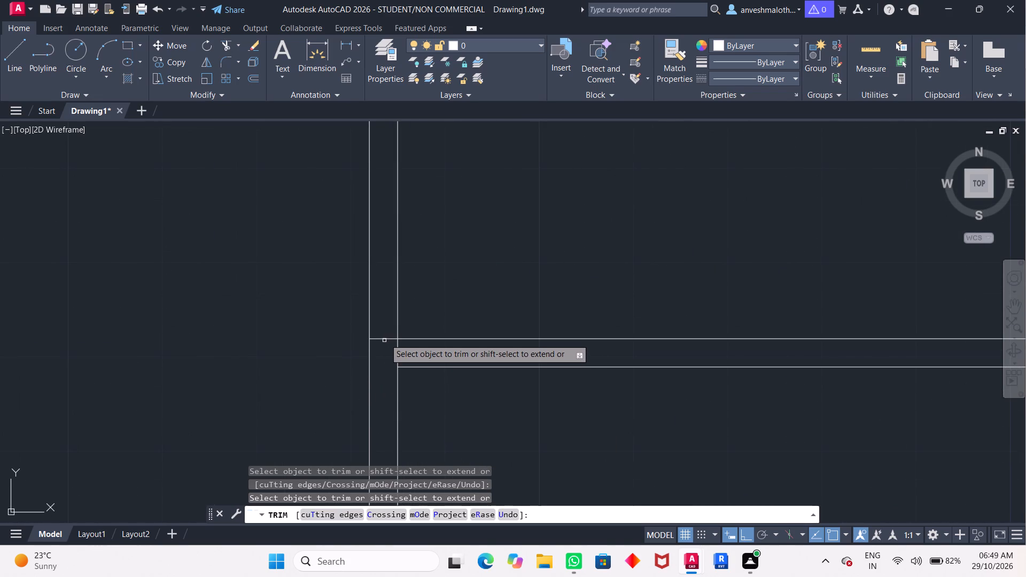
left_click(380, 339)
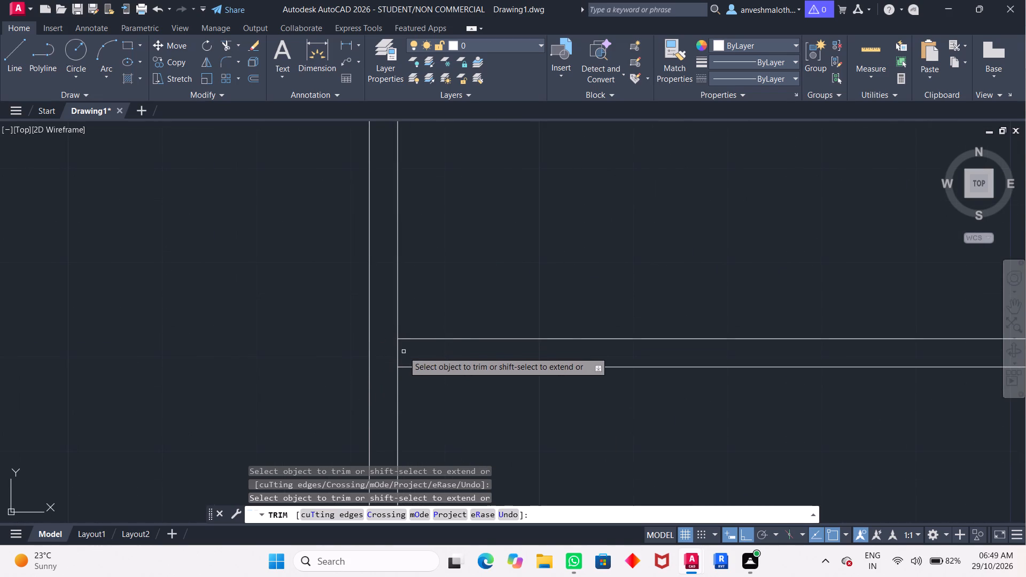
left_click(397, 347)
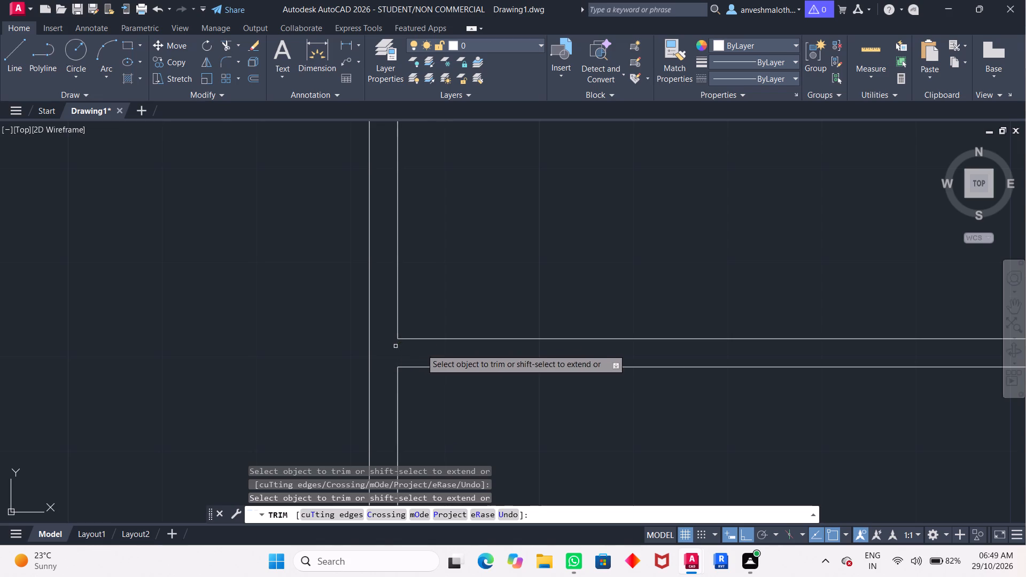
Trim the crossing line pieces where the east column's upper partition meets the east wall's inner line.
scroll(502, 354, "down", 3)
middle_click_drag(524, 403, 150, 370)
scroll(352, 340, "up", 2)
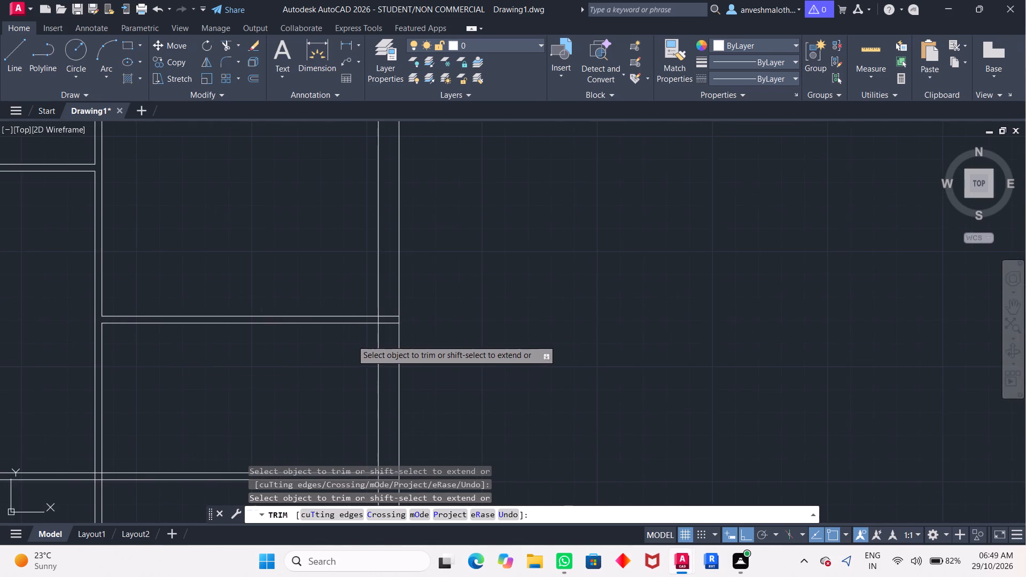
left_click(445, 299)
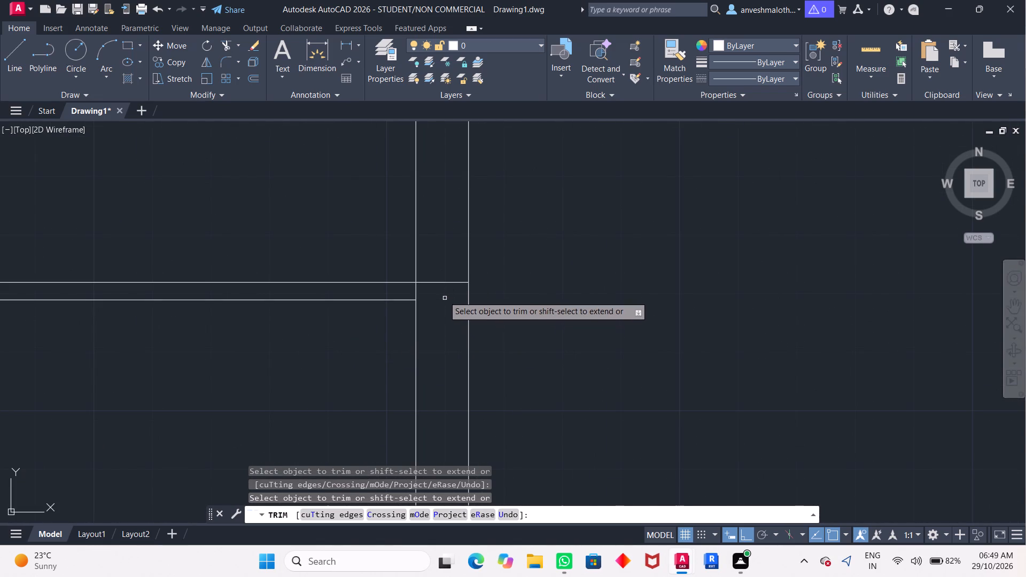
left_click(445, 282)
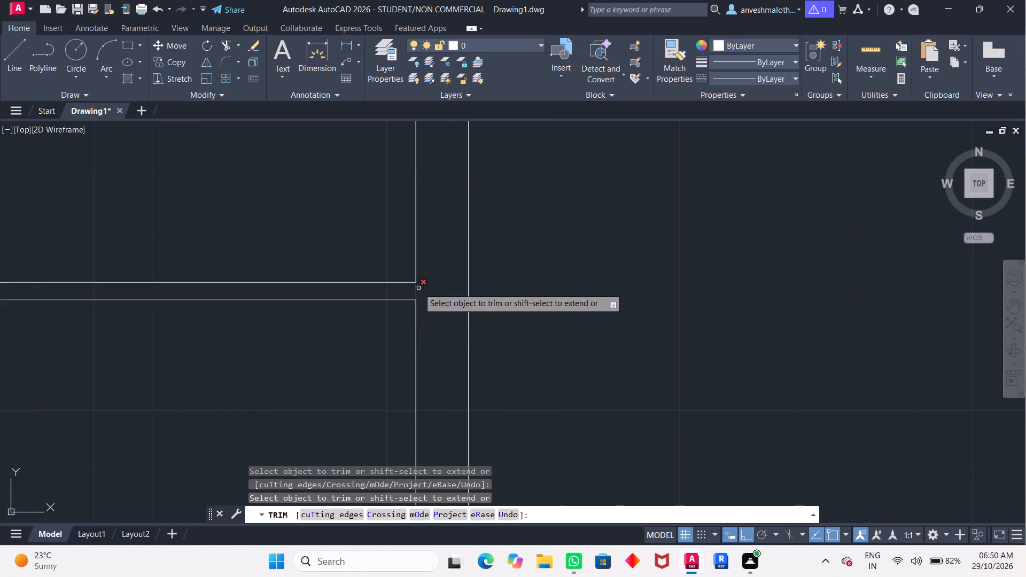
left_click(418, 288)
left_click_drag(418, 288, 402, 292)
left_click(402, 292)
Trim the crossing line pieces where the long southern partition meets the first vertical interior wall at its west end.
scroll(399, 293, "down", 2)
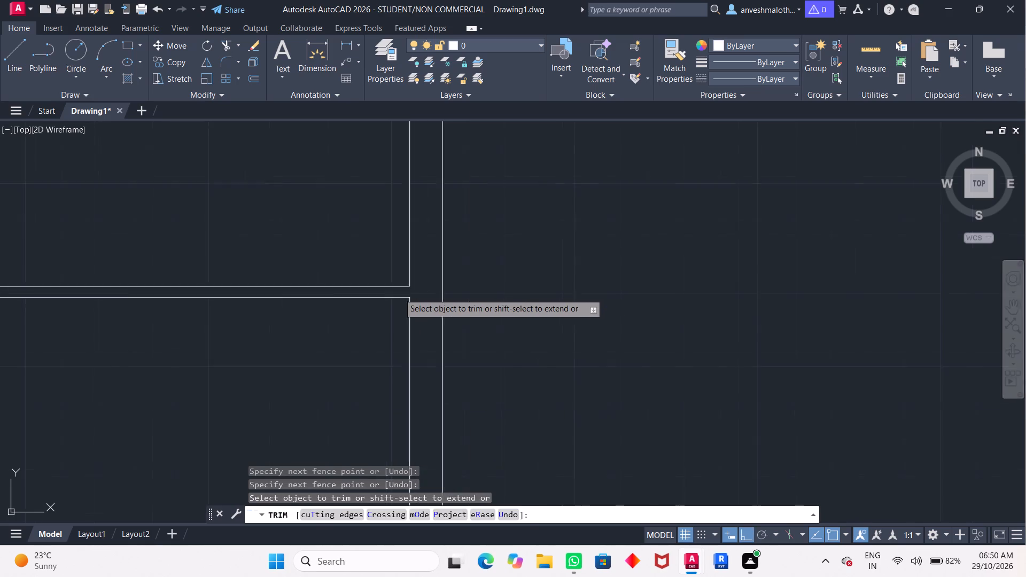
scroll(399, 293, "down", 1)
middle_click_drag(215, 425, 423, 292)
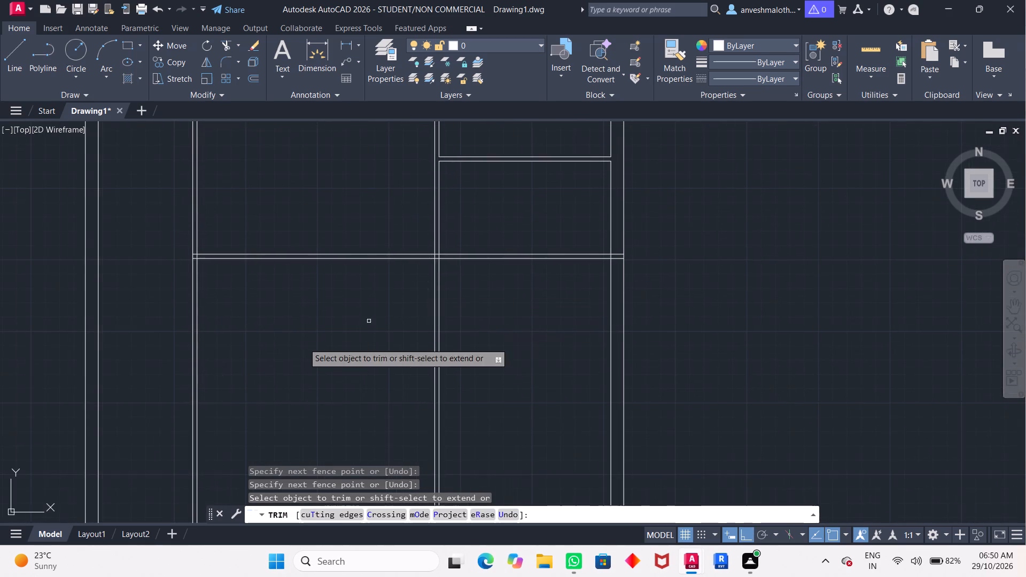
scroll(179, 339, "up", 3)
middle_click_drag(237, 292, 156, 537)
scroll(153, 351, "up", 1)
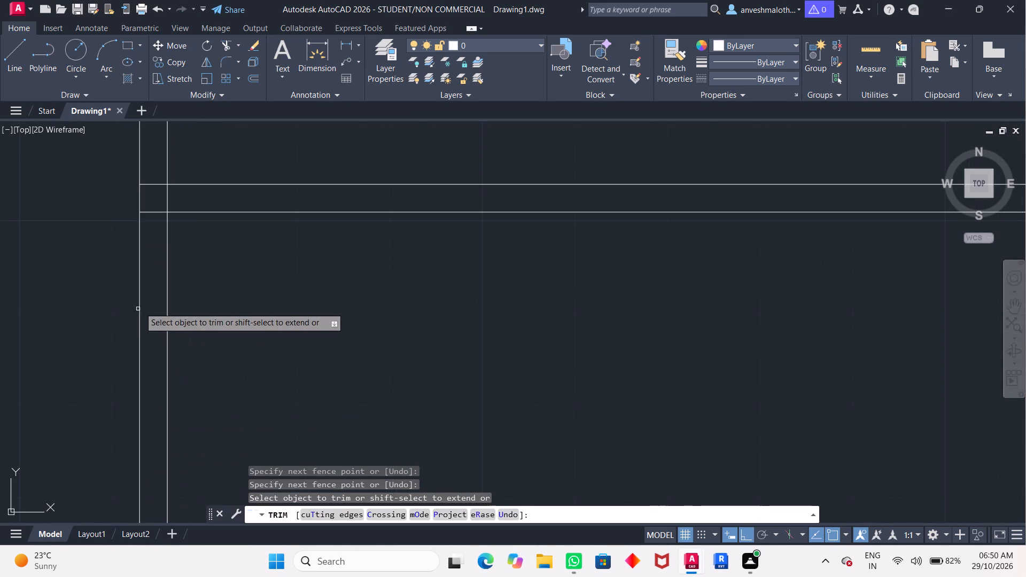
left_click(154, 214)
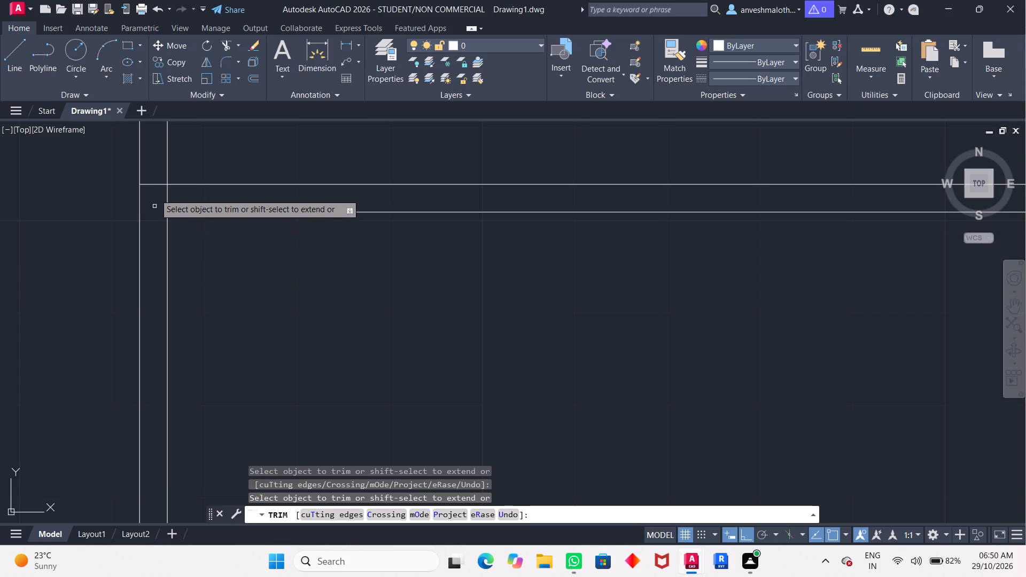
left_click(155, 186)
left_click(169, 192)
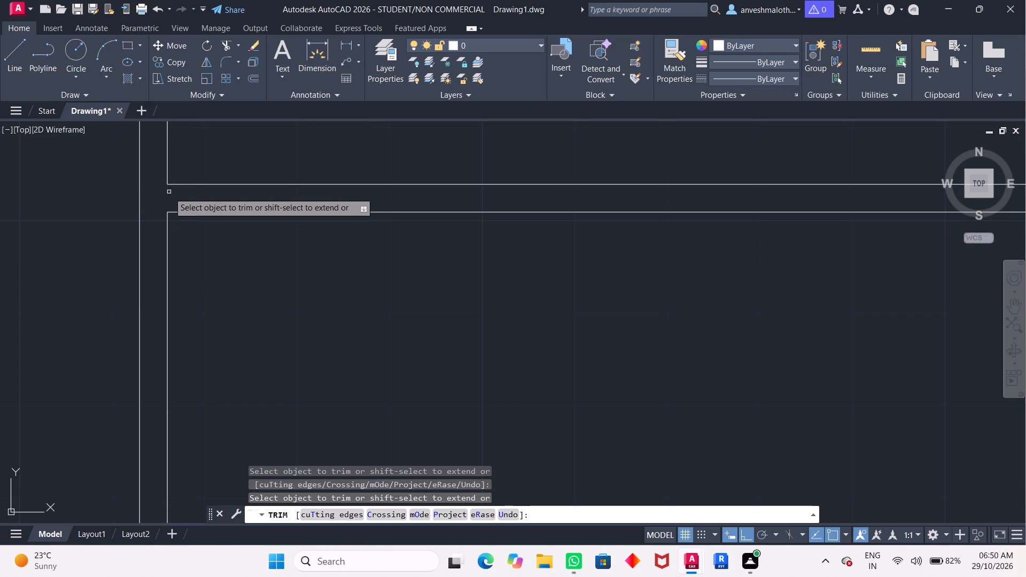
Trim the crossing line pieces where the long southern partition crosses the second vertical interior wall.
scroll(180, 201, "down", 3)
scroll(567, 220, "up", 3)
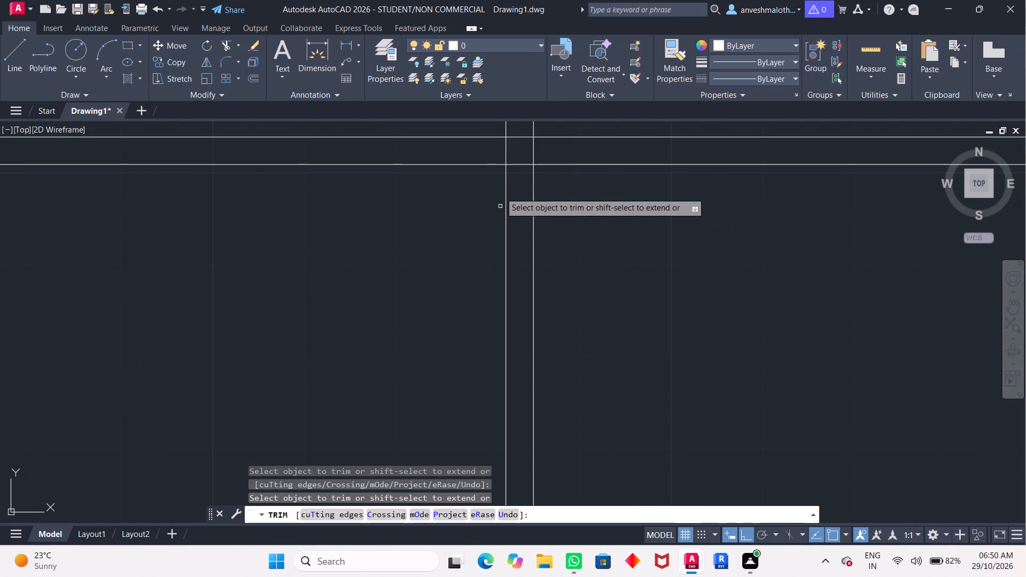
left_click(516, 163)
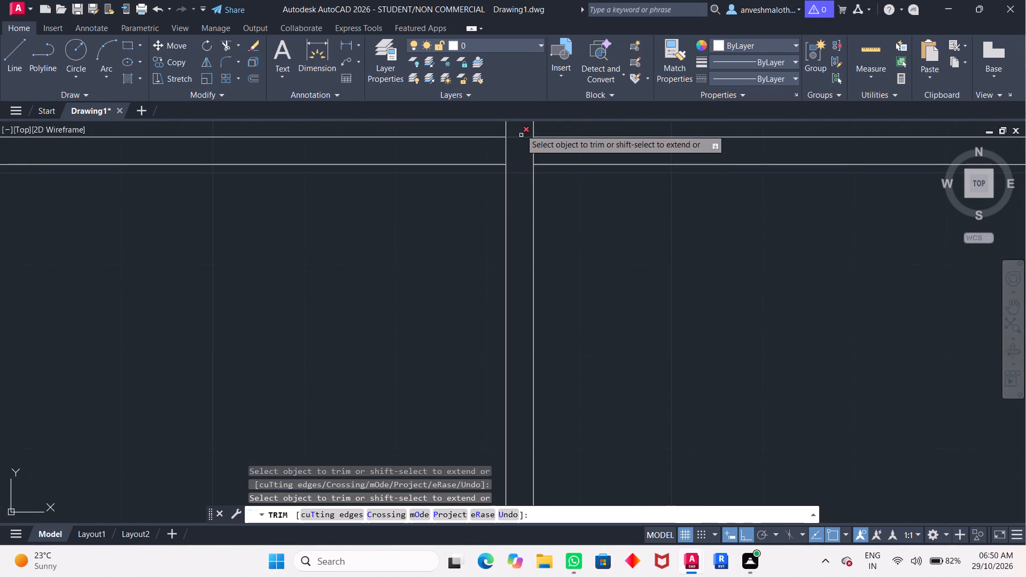
left_click(520, 137)
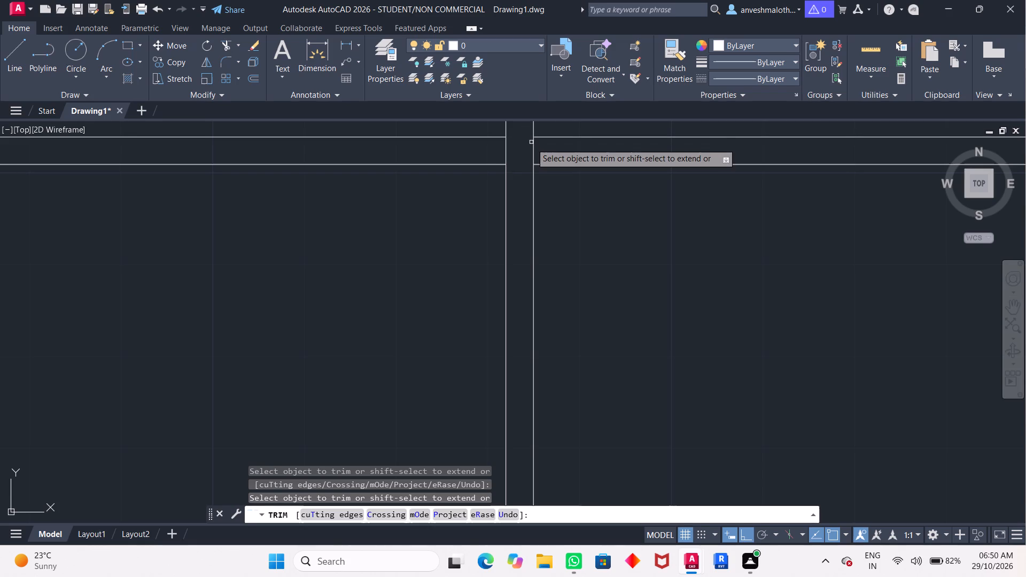
left_click_drag(534, 148, 480, 161)
left_click_drag(500, 152, 547, 143)
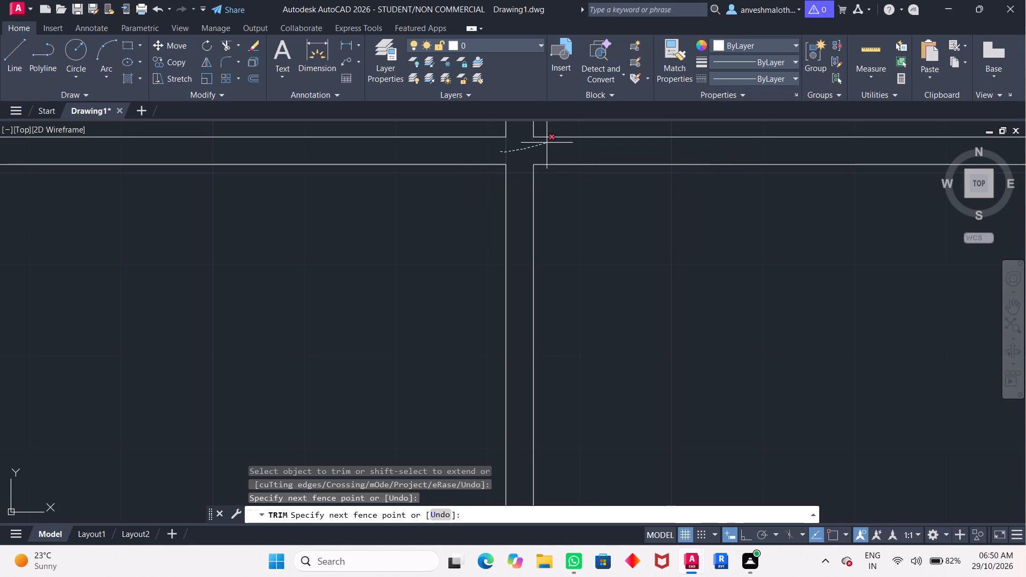
left_click_drag(547, 143, 546, 144)
double_click(546, 144)
scroll(553, 160, "down", 2)
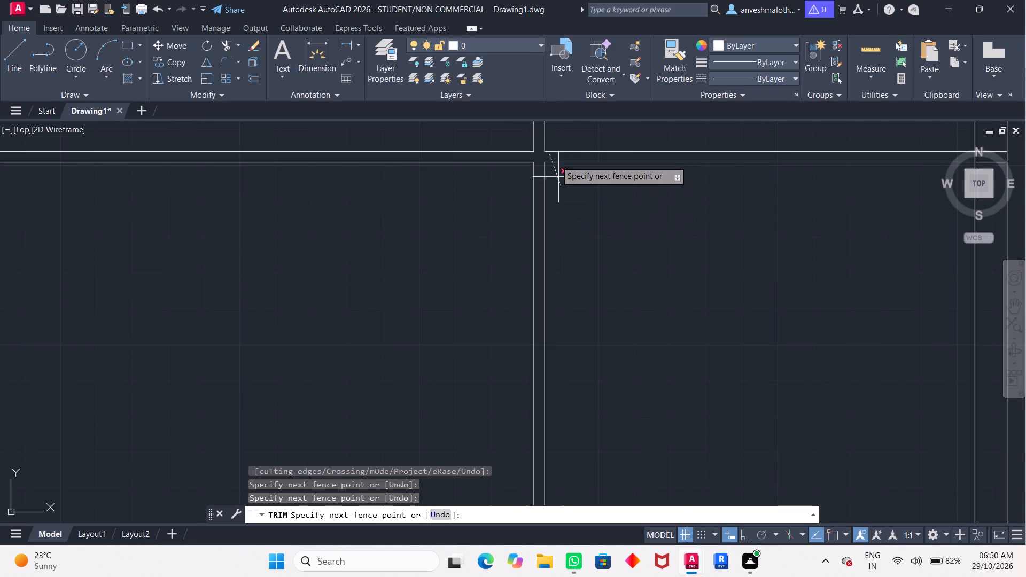
left_click(550, 160)
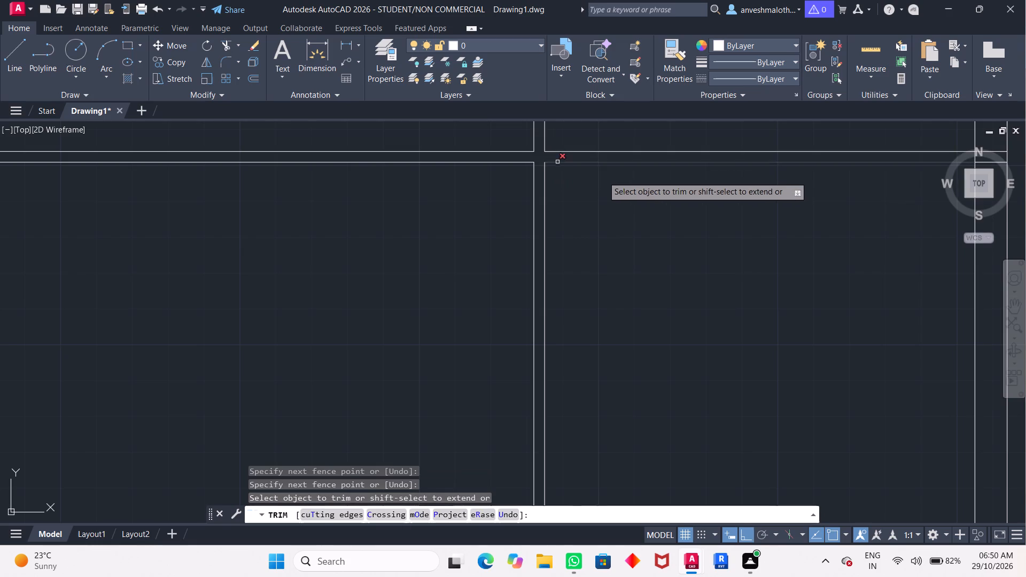
Trim the crossing line pieces where the long southern partition meets the east wall's inner line.
scroll(605, 178, "down", 1)
middle_click_drag(605, 178, 279, 277)
scroll(526, 234, "up", 2)
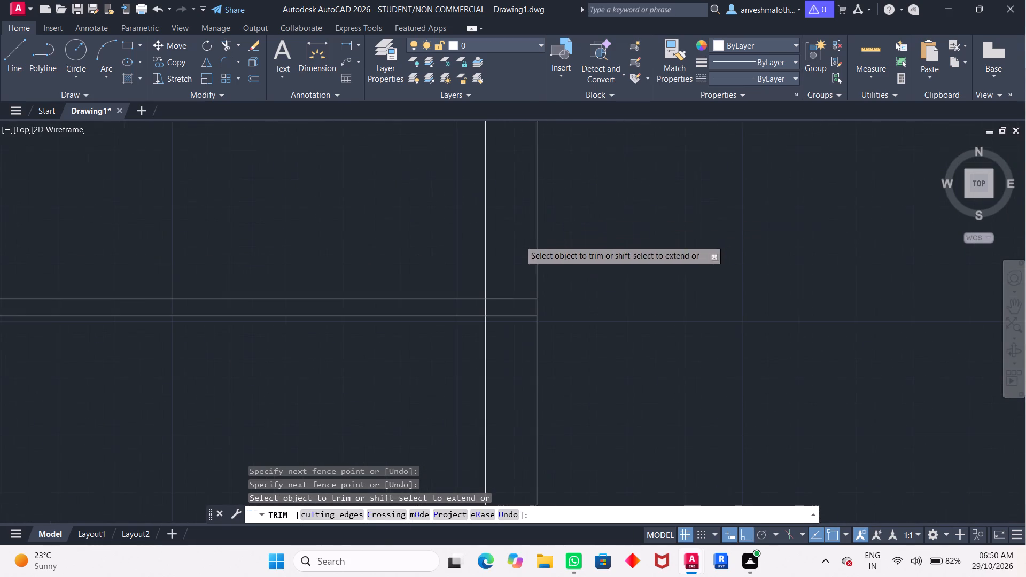
scroll(506, 258, "up", 3)
left_click_drag(519, 251, 535, 498)
middle_click_drag(535, 487, 556, 309)
left_click_drag(574, 267, 415, 300)
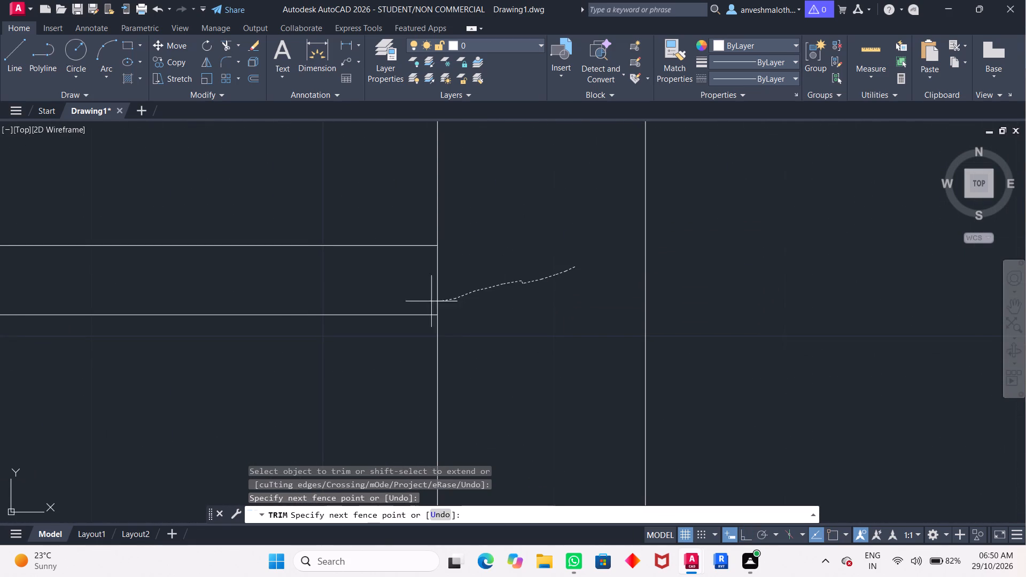
left_click_drag(415, 300, 395, 298)
Trim the inner wall lines' overlaps at the southwest corner and where the first vertical interior wall meets the south wall.
scroll(448, 286, "down", 3)
middle_click_drag(346, 394, 534, 183)
scroll(344, 391, "down", 1)
scroll(422, 270, "down", 2)
scroll(368, 302, "down", 2)
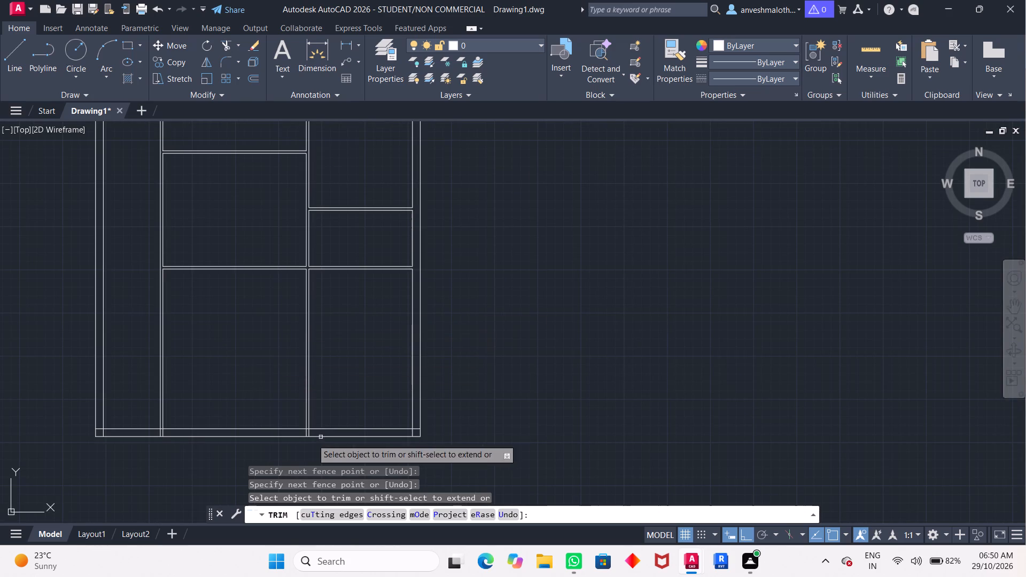
scroll(122, 447, "up", 4)
scroll(85, 396, "down", 1)
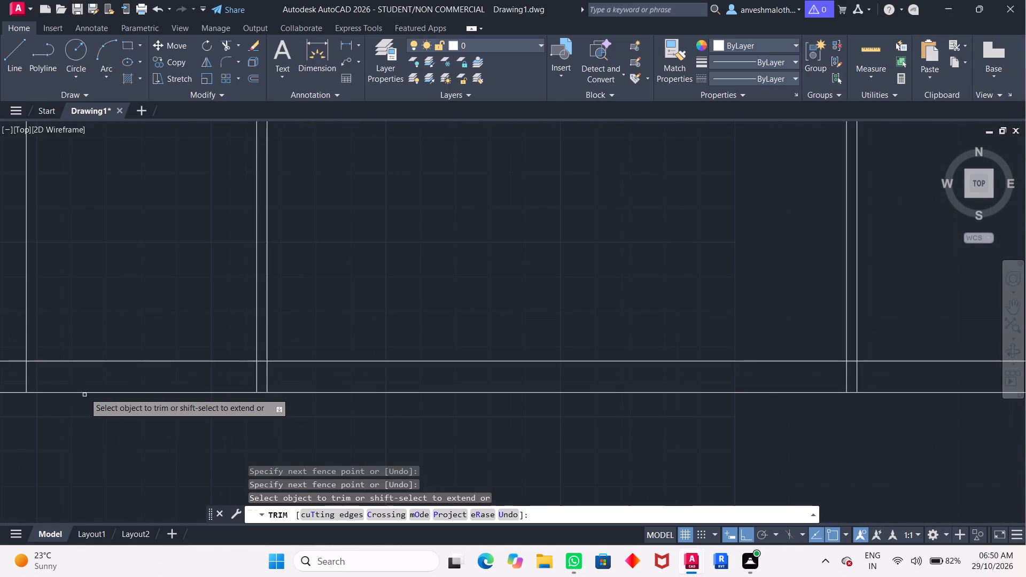
middle_click_drag(52, 403, 230, 366)
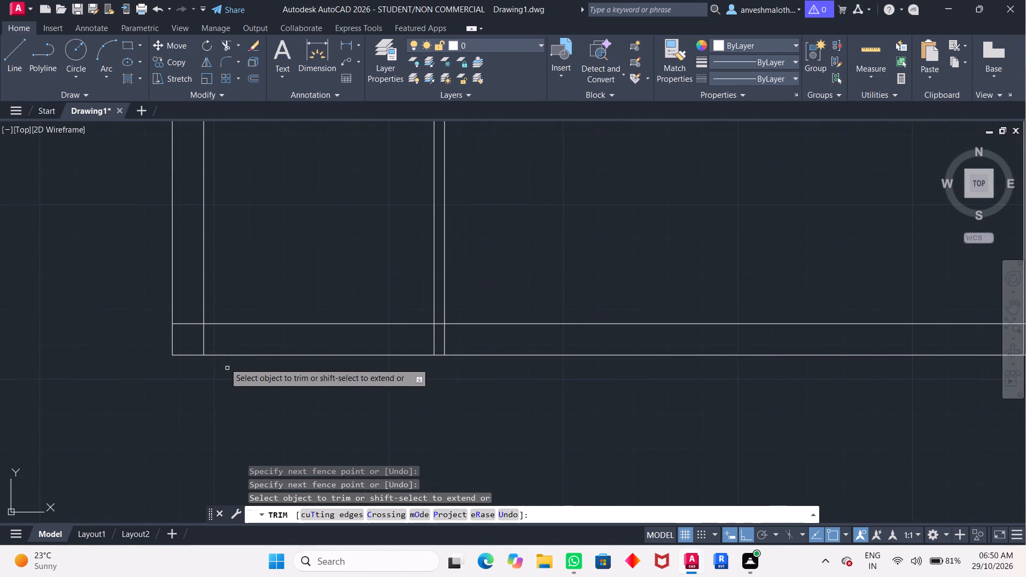
left_click_drag(190, 299, 374, 330)
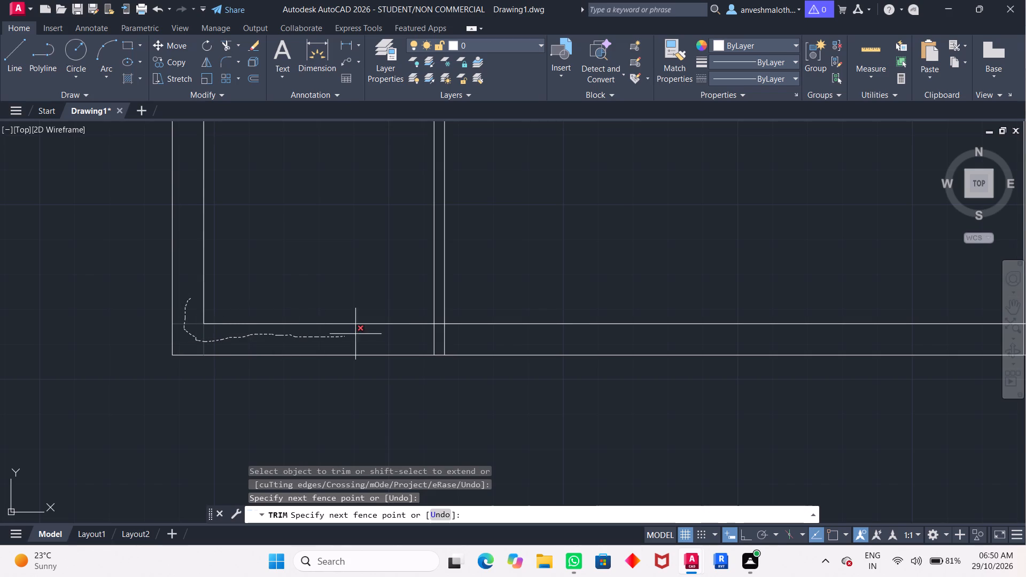
left_click_drag(374, 330, 448, 325)
left_click_drag(448, 325, 441, 322)
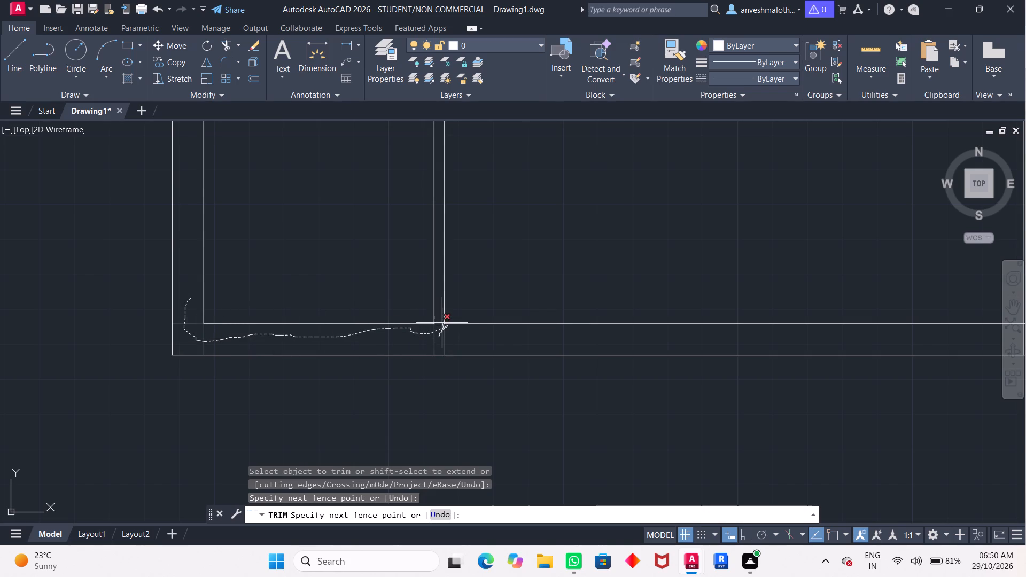
left_click_drag(441, 322, 478, 331)
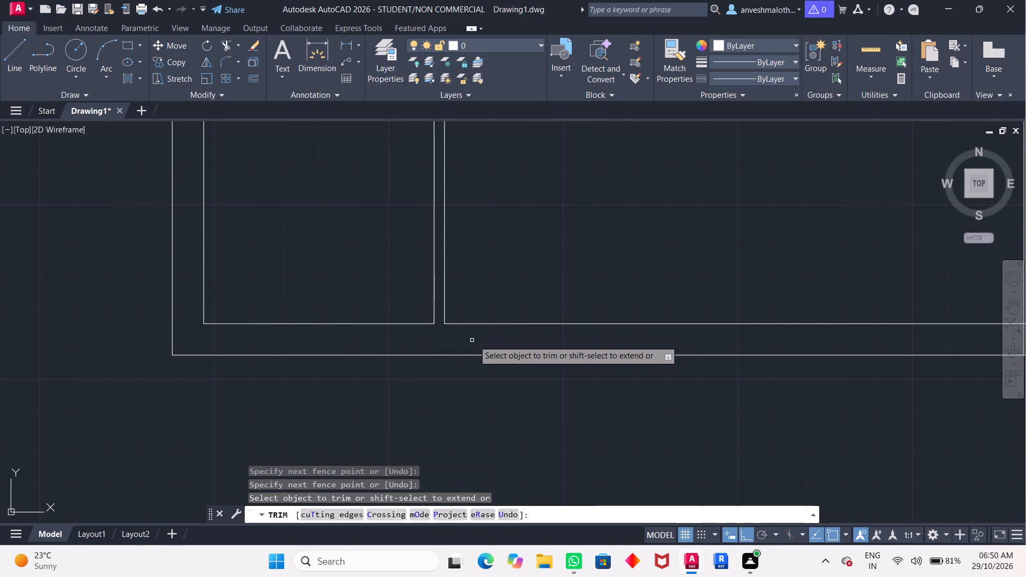
Trim the crossing line pieces where the second vertical interior wall meets the south wall.
scroll(499, 337, "down", 3)
scroll(636, 348, "up", 4)
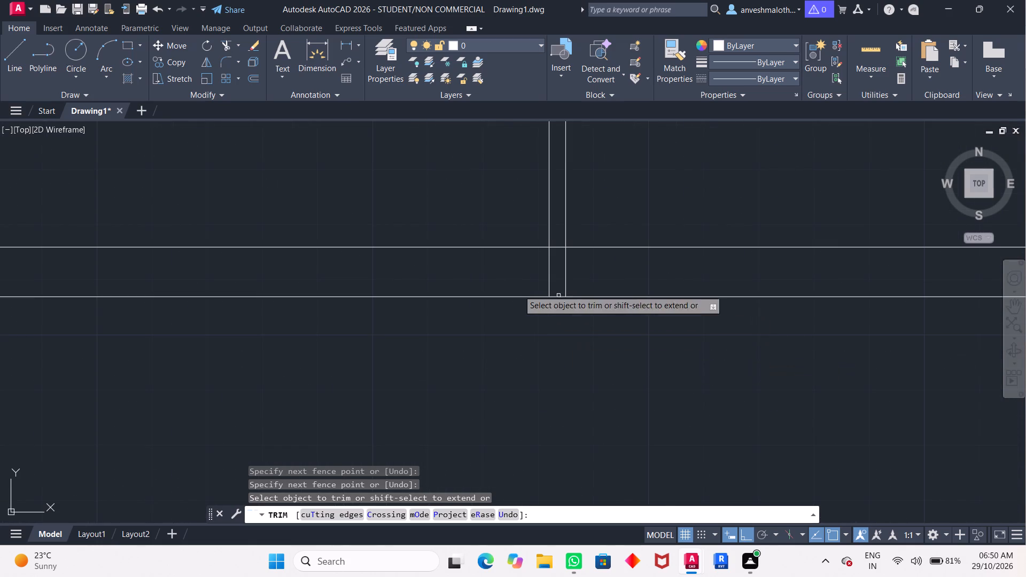
left_click_drag(478, 272, 659, 259)
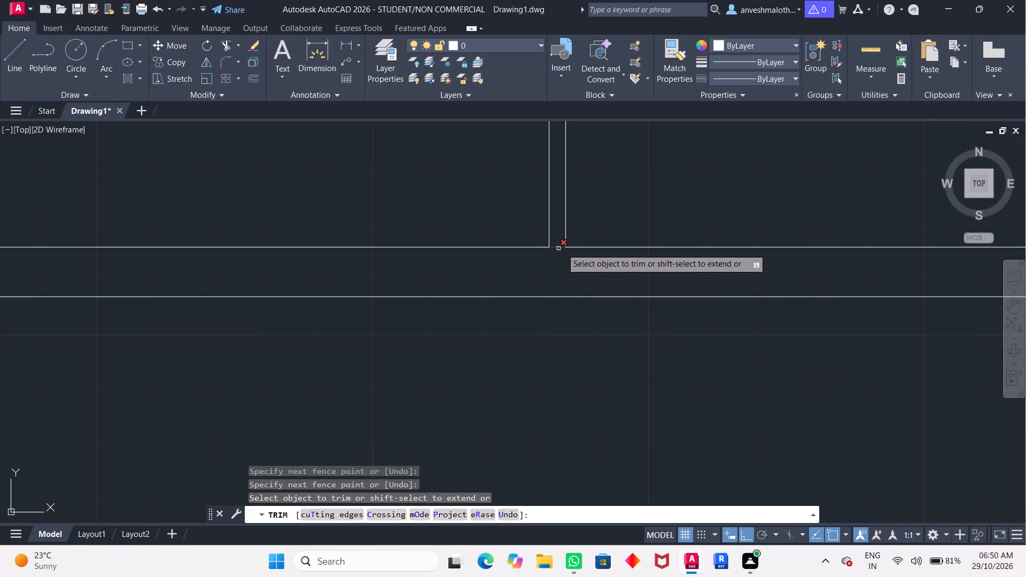
left_click(558, 248)
Trim the inner wall lines' overlapping ends at the southeast corner of the plan.
scroll(597, 259, "down", 3)
middle_click_drag(601, 267, 230, 345)
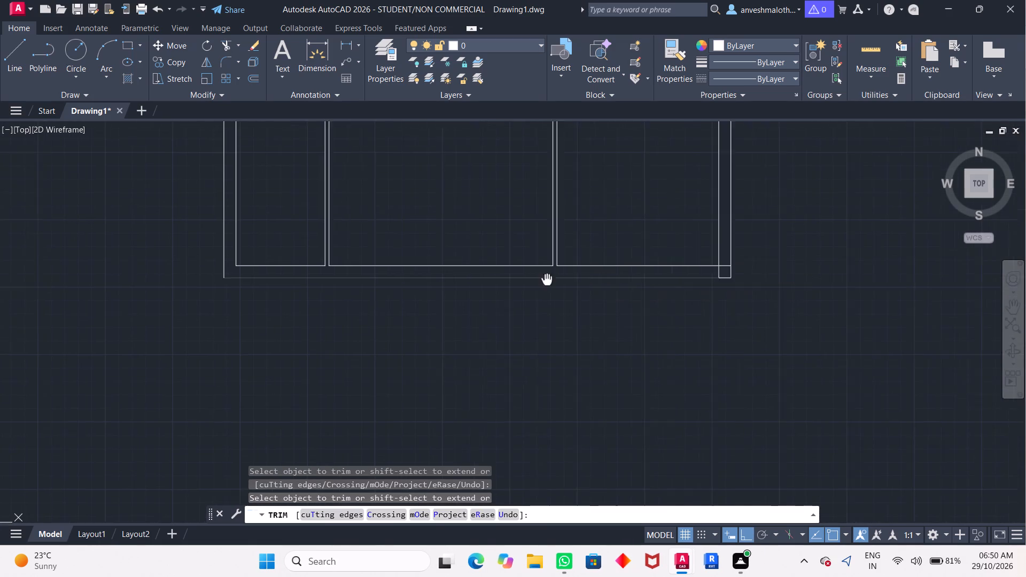
middle_click_drag(230, 345, 104, 364)
scroll(264, 375, "up", 5)
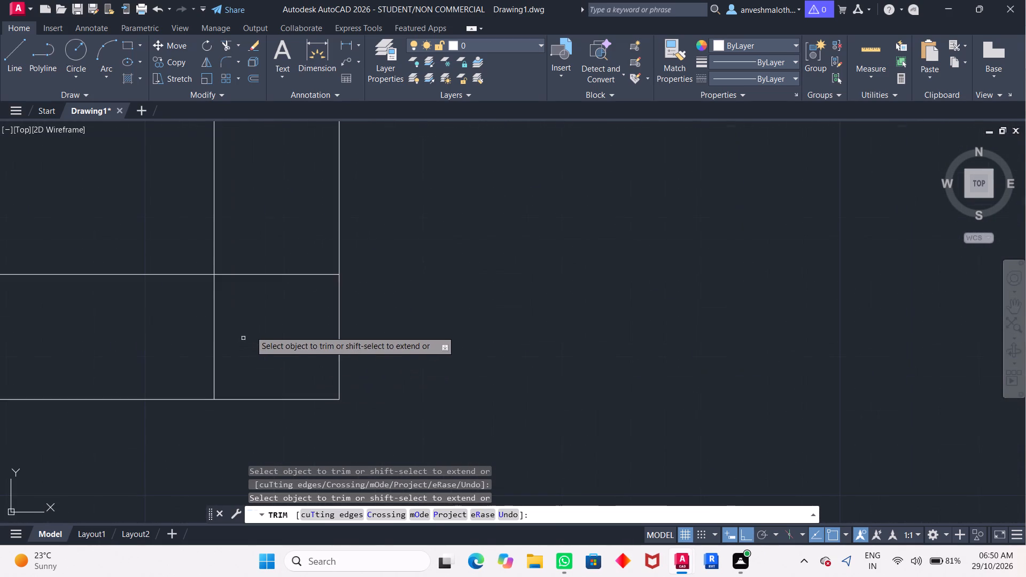
left_click_drag(302, 236, 174, 356)
Examine the whole plan for leftover wall line pieces at the corners and junctions.
scroll(159, 370, "down", 2)
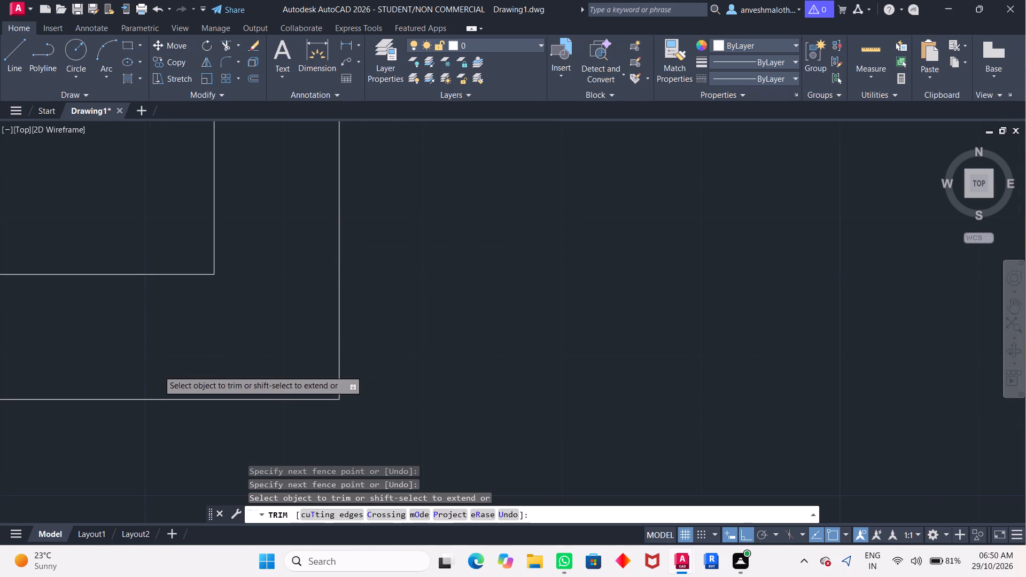
scroll(158, 370, "down", 4)
middle_click_drag(131, 347, 462, 255)
scroll(131, 347, "down", 1)
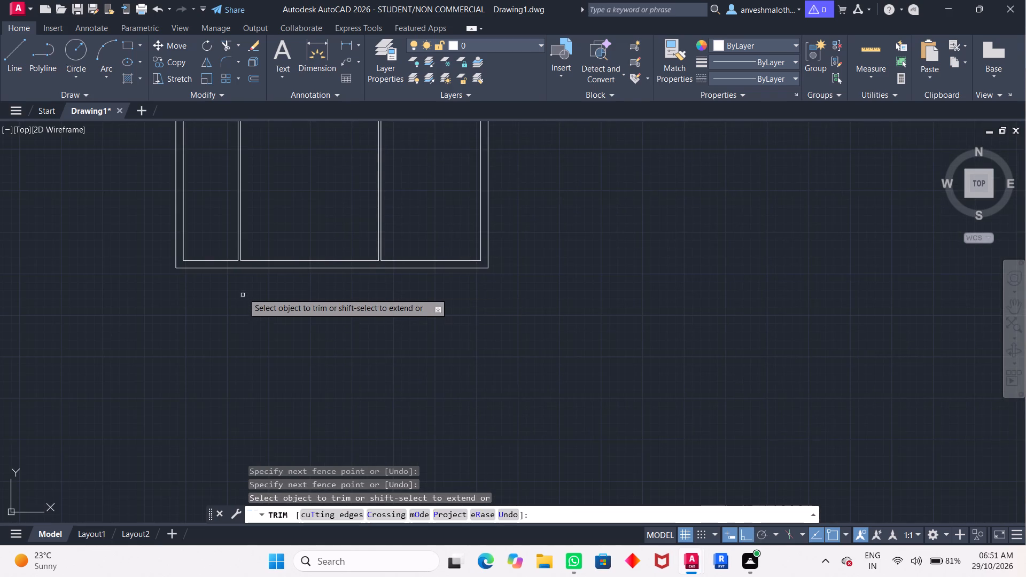
scroll(243, 292, "down", 4)
middle_click_drag(245, 294, 262, 337)
scroll(316, 304, "up", 4)
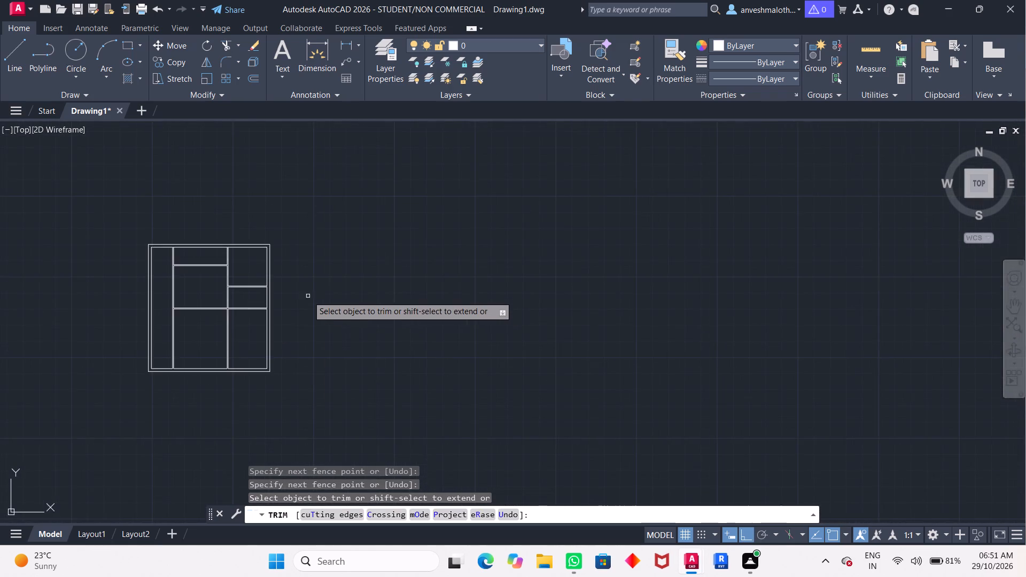
scroll(308, 296, "up", 2)
middle_click_drag(248, 322, 603, 221)
scroll(423, 282, "down", 3)
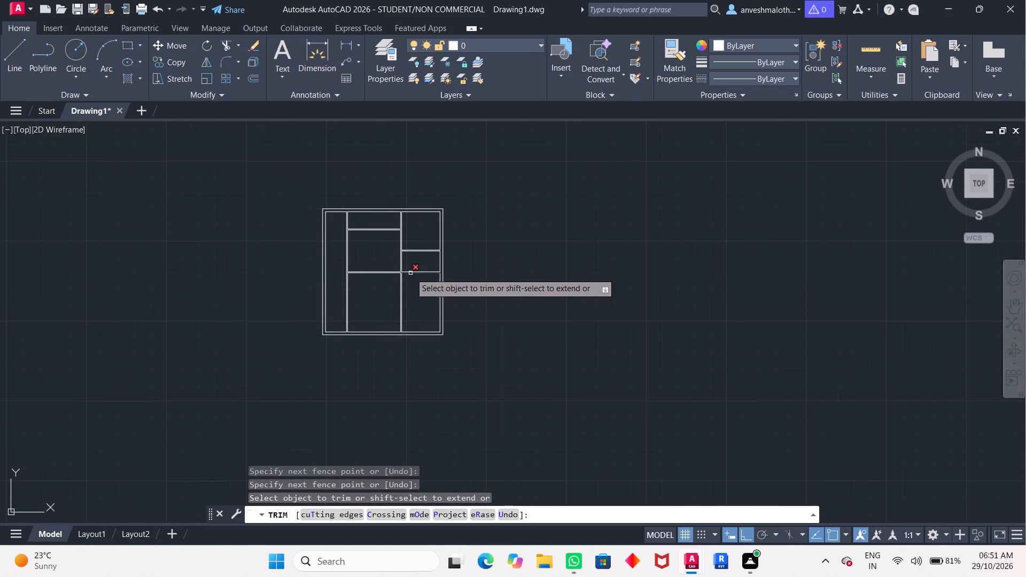
scroll(410, 273, "up", 2)
middle_click_drag(412, 275, 514, 321)
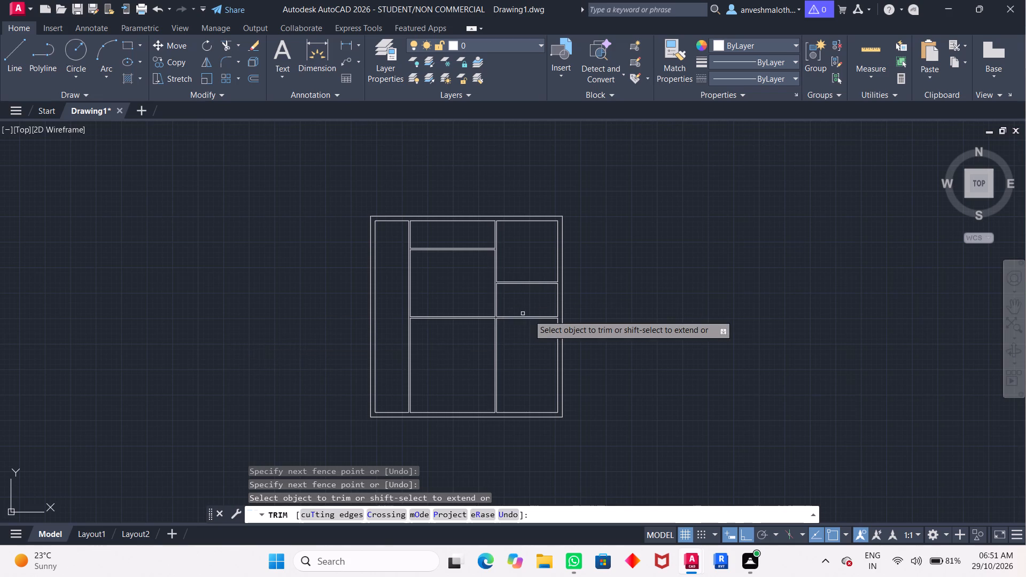
scroll(528, 315, "up", 4)
scroll(522, 318, "down", 3)
scroll(440, 347, "down", 2)
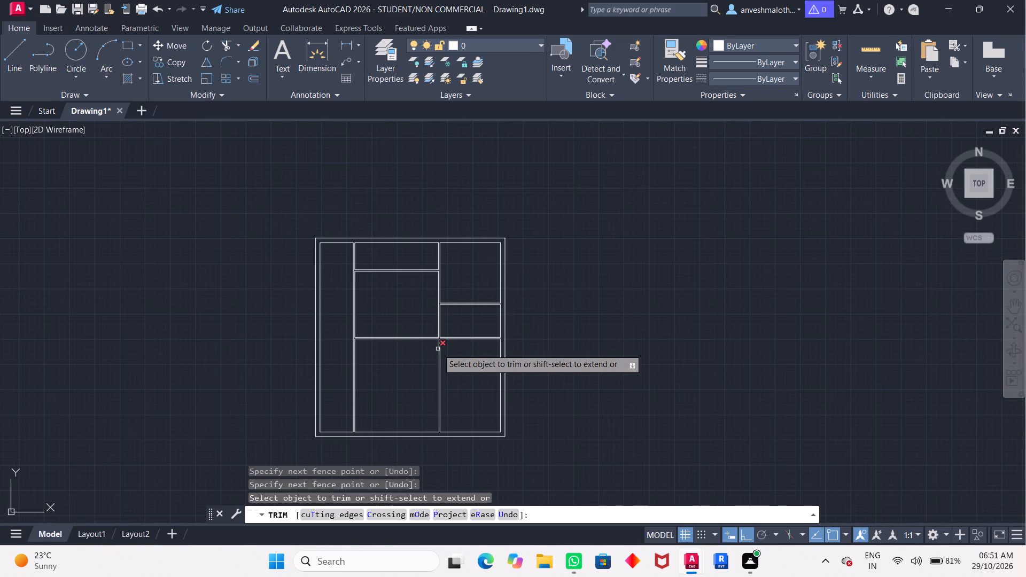
scroll(433, 341, "up", 1)
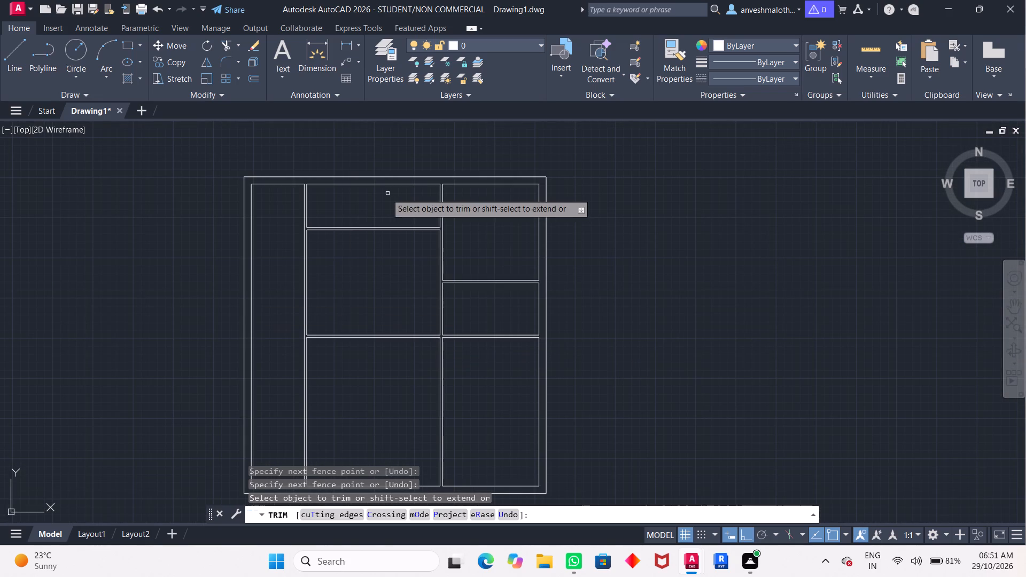
Measure the clear width of the northern middle room between its two vertical walls with the Dimension command.
left_click(316, 41)
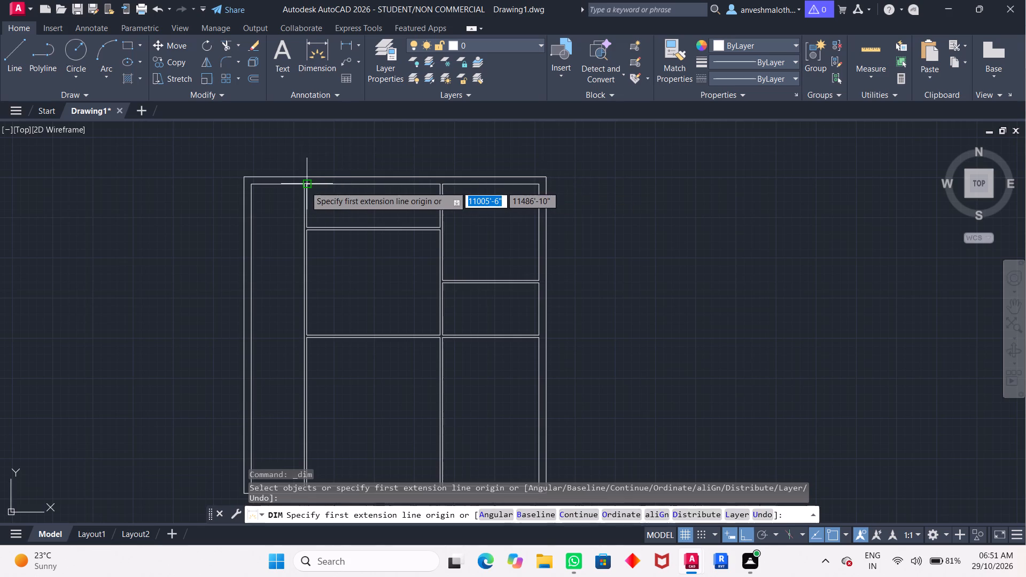
left_click(308, 192)
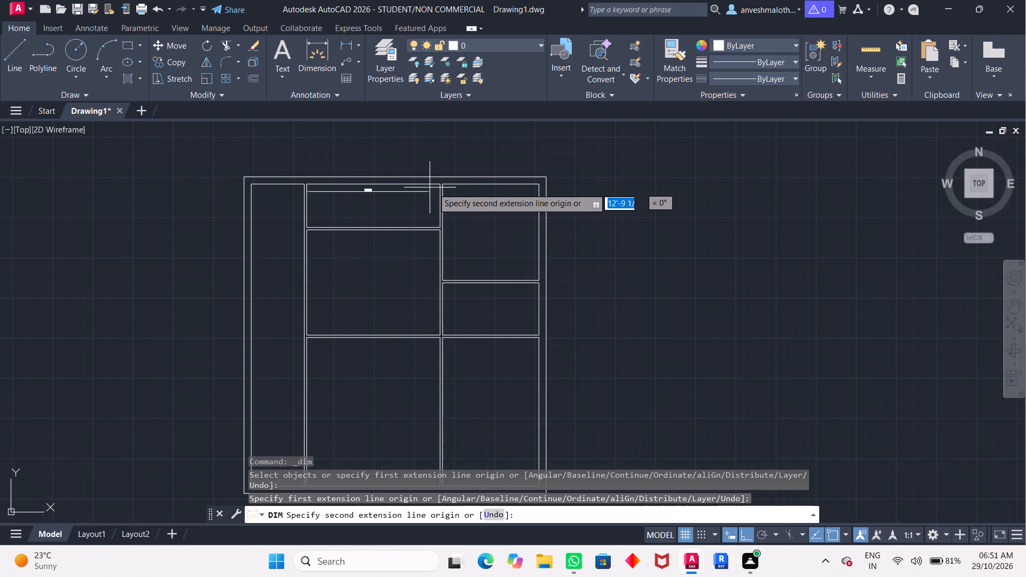
left_click(441, 191)
scroll(434, 193, "up", 5)
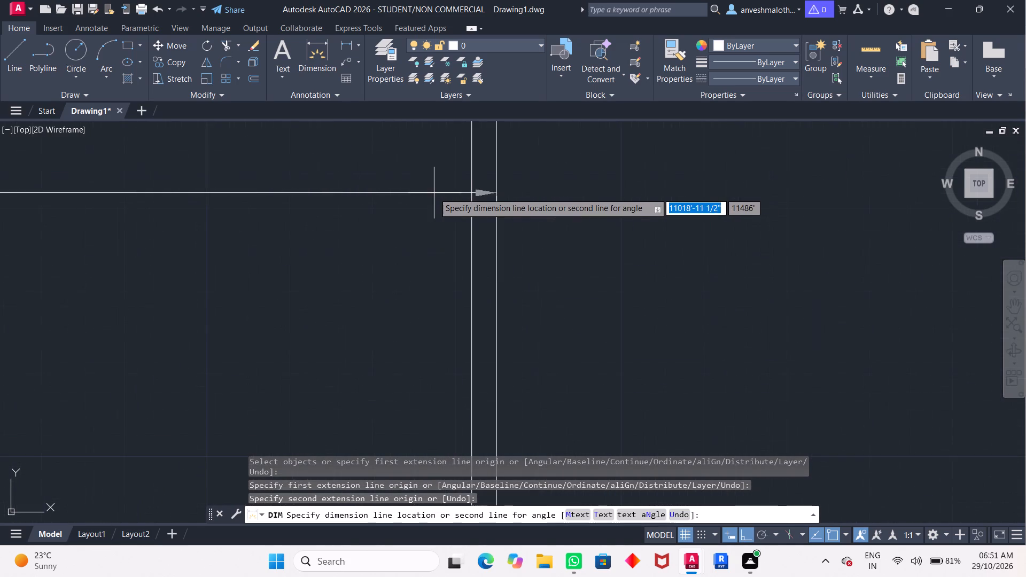
middle_click_drag(428, 197, 721, 175)
scroll(767, 163, "down", 2)
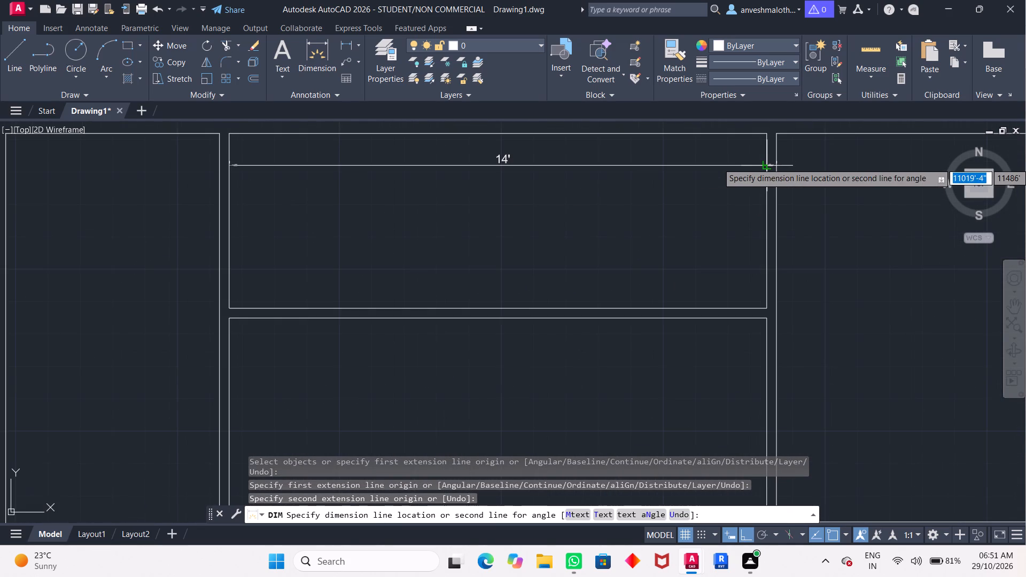
scroll(760, 170, "down", 3)
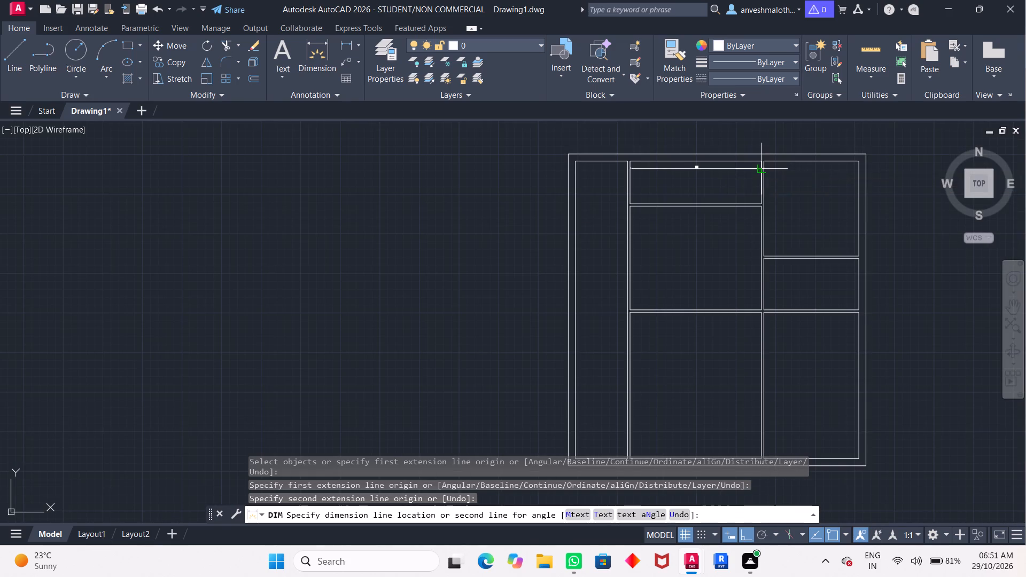
scroll(760, 170, "up", 3)
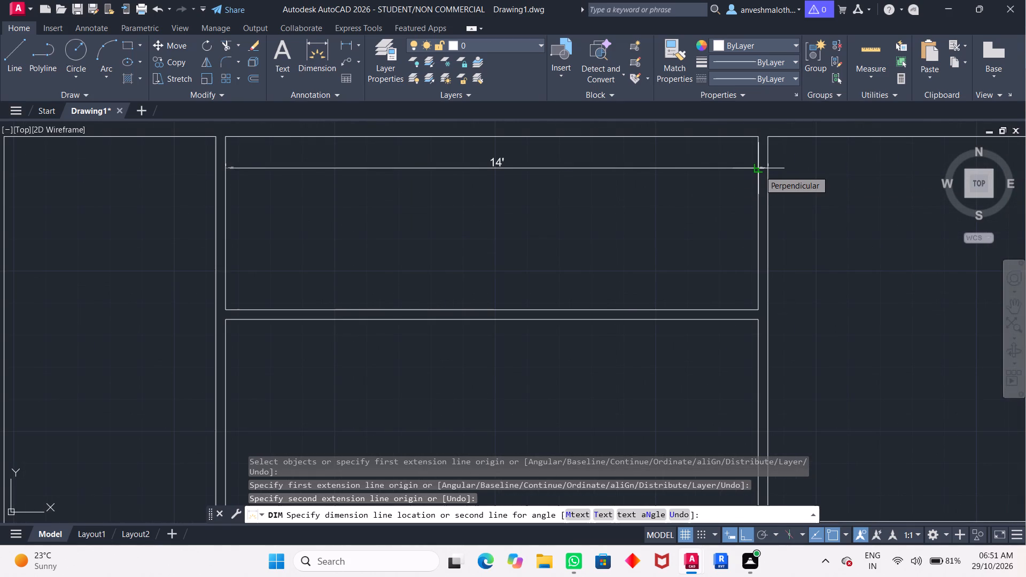
scroll(738, 161, "down", 1)
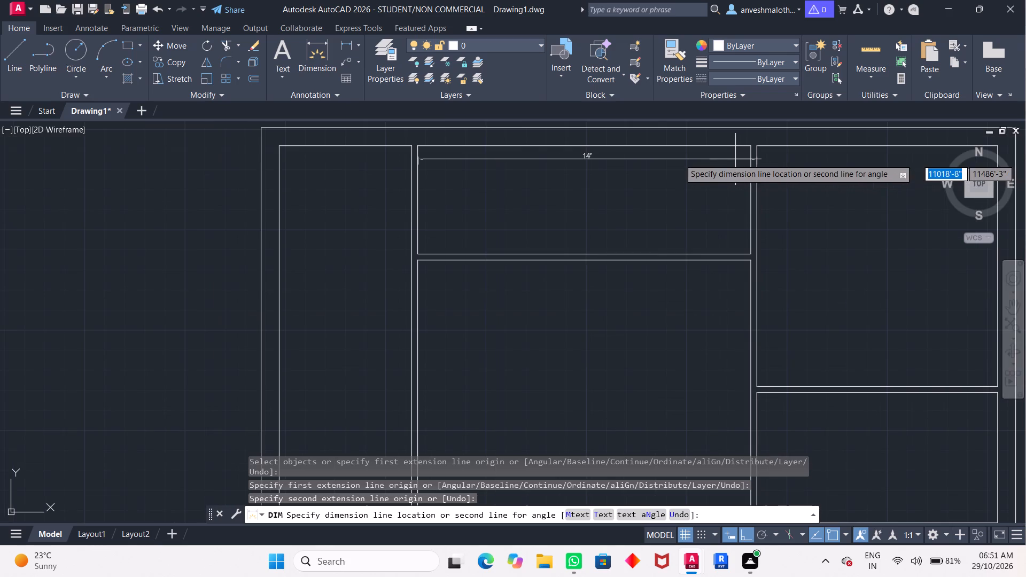
key("space")
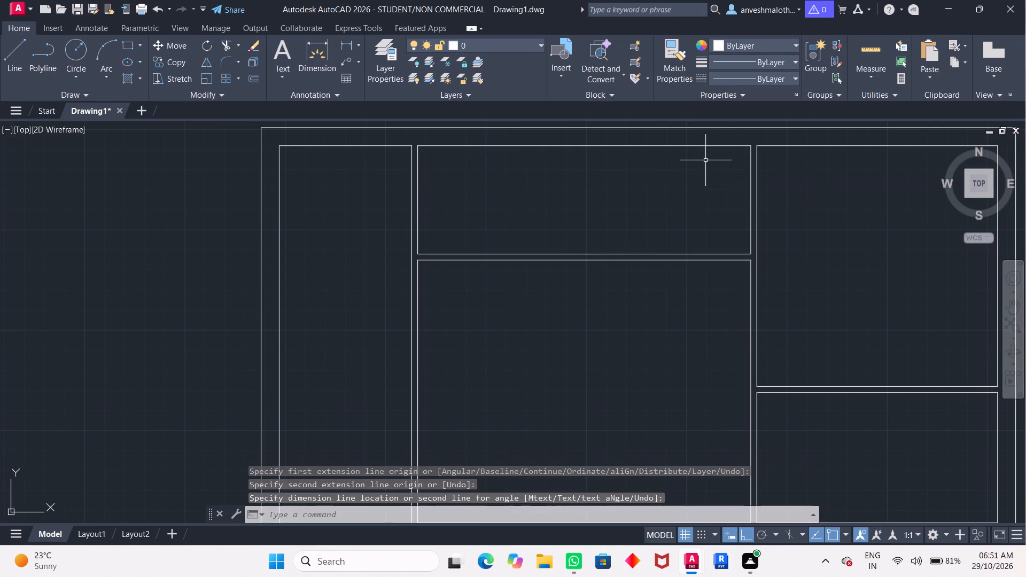
Measure the width of the northeast room from its west wall towards the outer east wall with the Dimension command.
key("space")
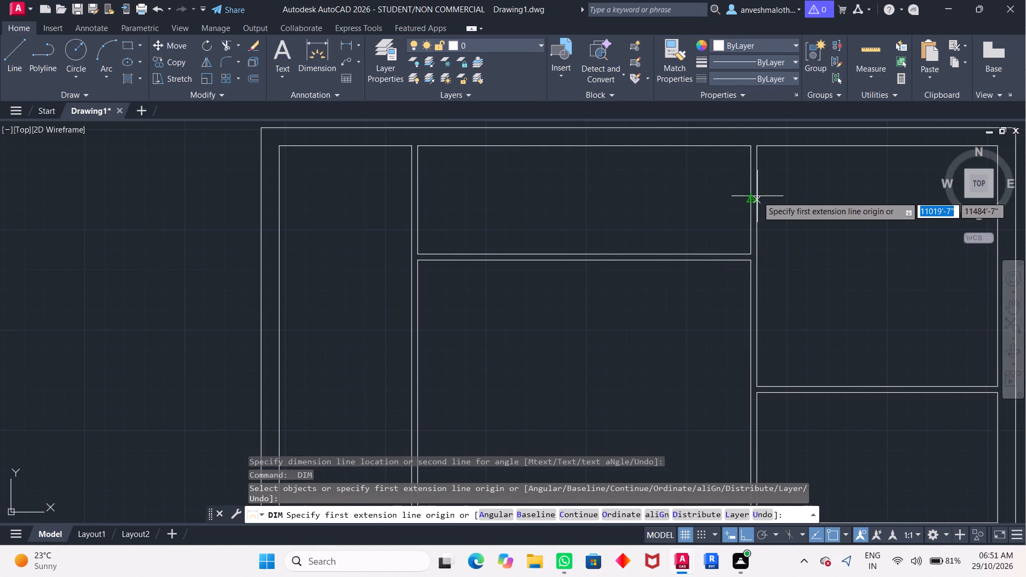
left_click(757, 196)
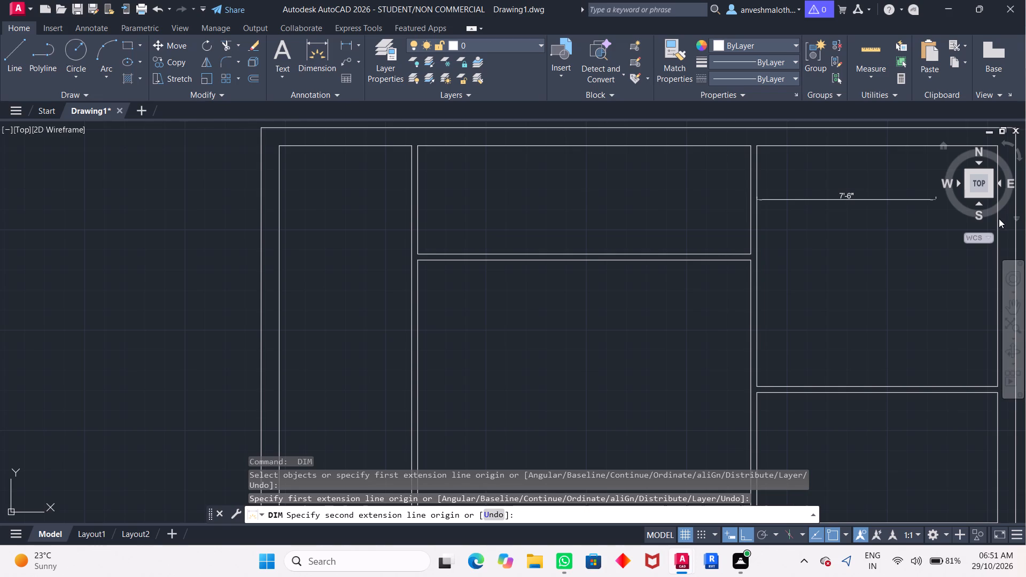
middle_click_drag(989, 221, 651, 308)
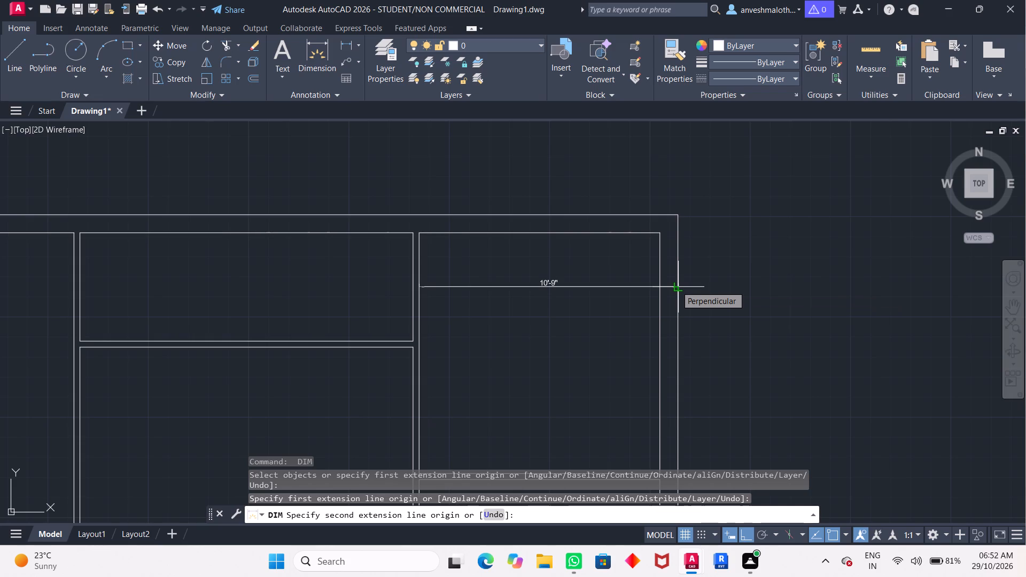
key("Escape")
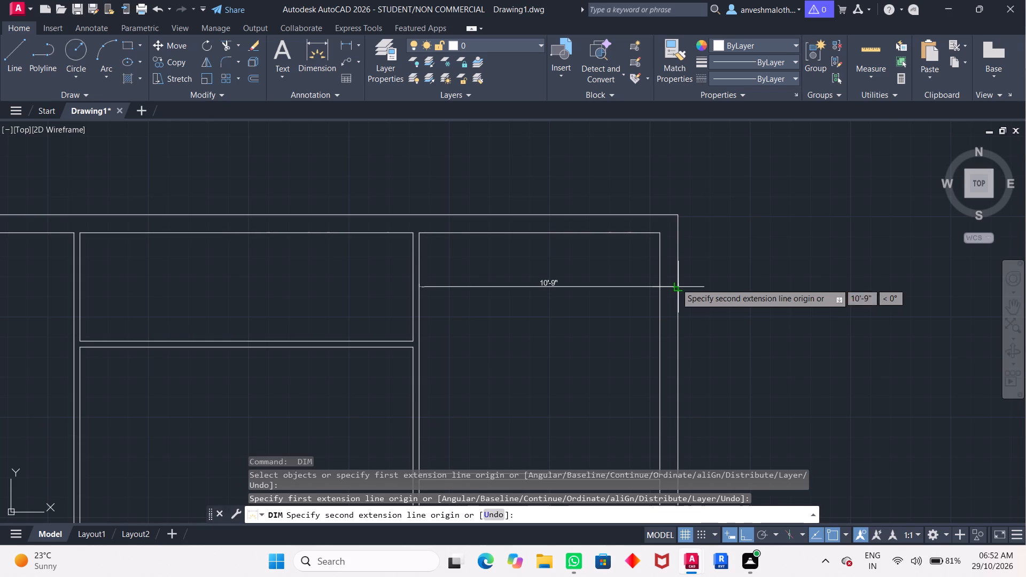
Offset the lower line of the horizontal wall above the southern middle room 5'6" south into that room.
scroll(477, 433, "down", 2)
middle_click_drag(442, 458, 449, 406)
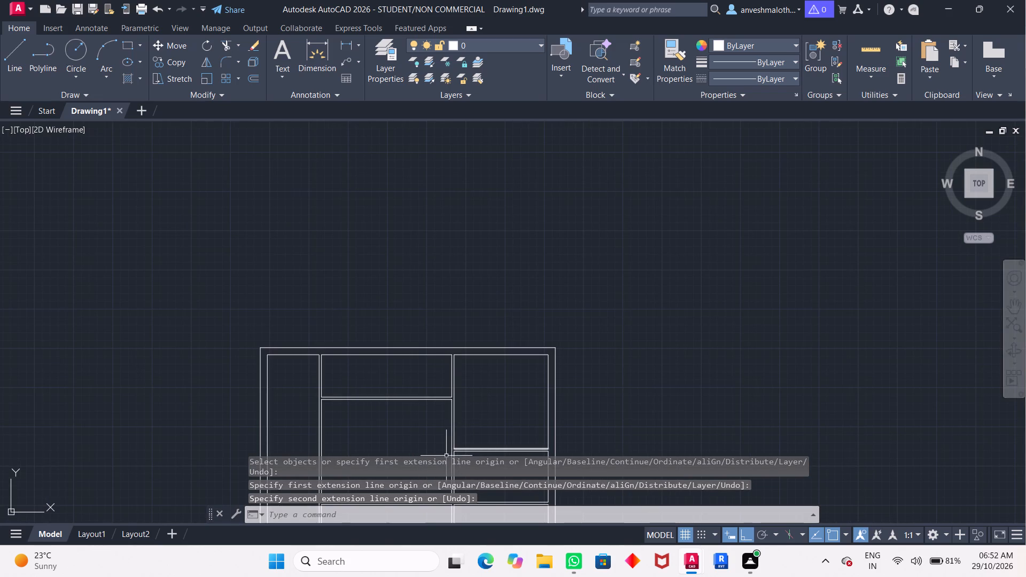
middle_click_drag(449, 406, 506, 356)
scroll(488, 370, "down", 3)
middle_click_drag(477, 383, 520, 248)
scroll(516, 262, "up", 2)
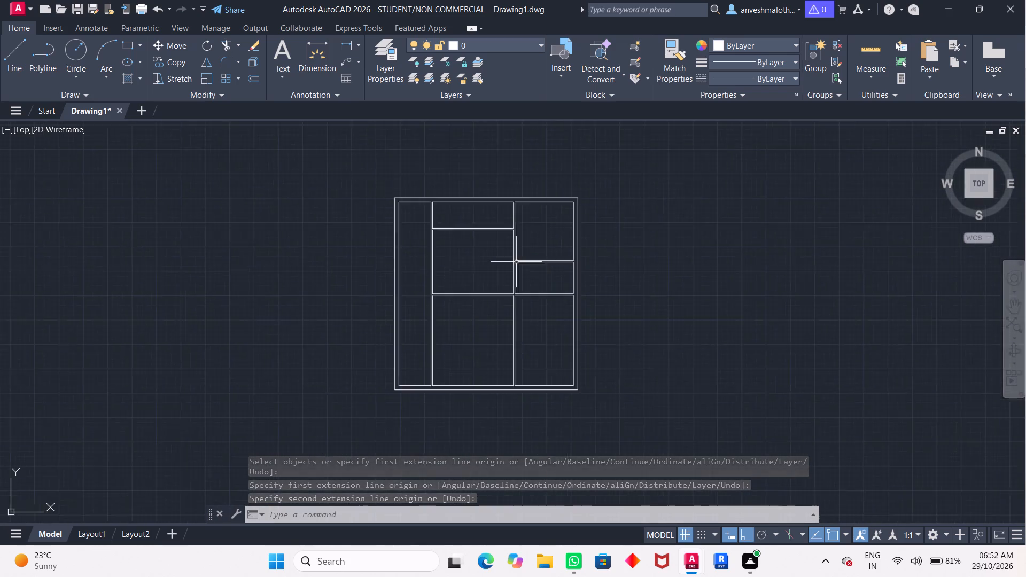
scroll(517, 262, "up", 2)
scroll(517, 262, "down", 2)
scroll(518, 262, "up", 1)
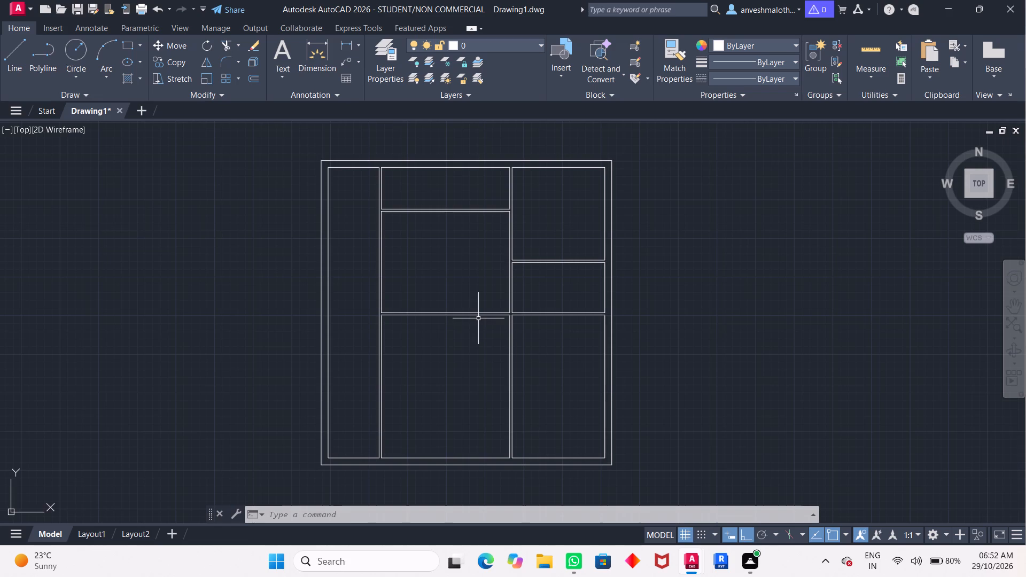
key("o")
key("Return")
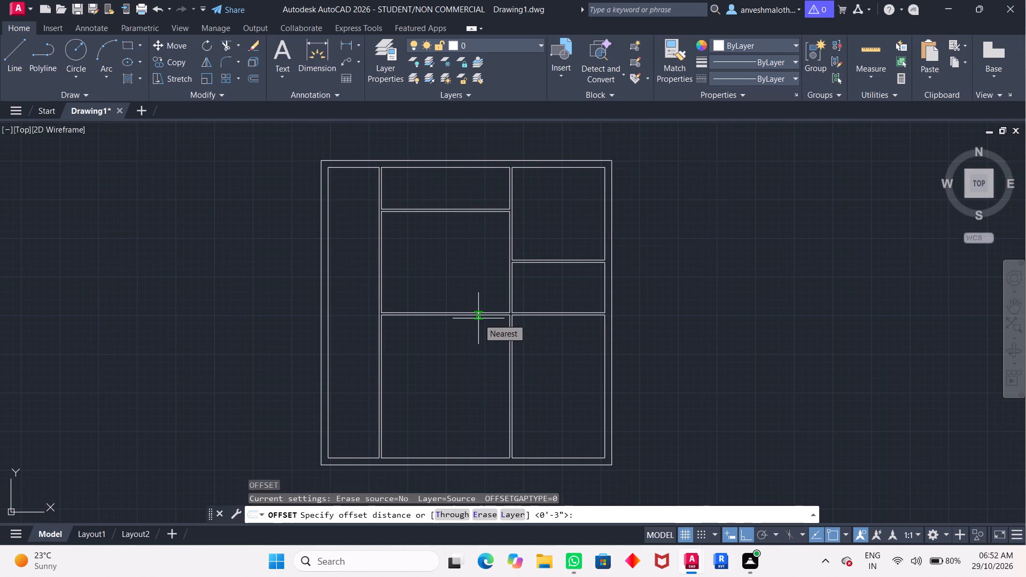
type("13")
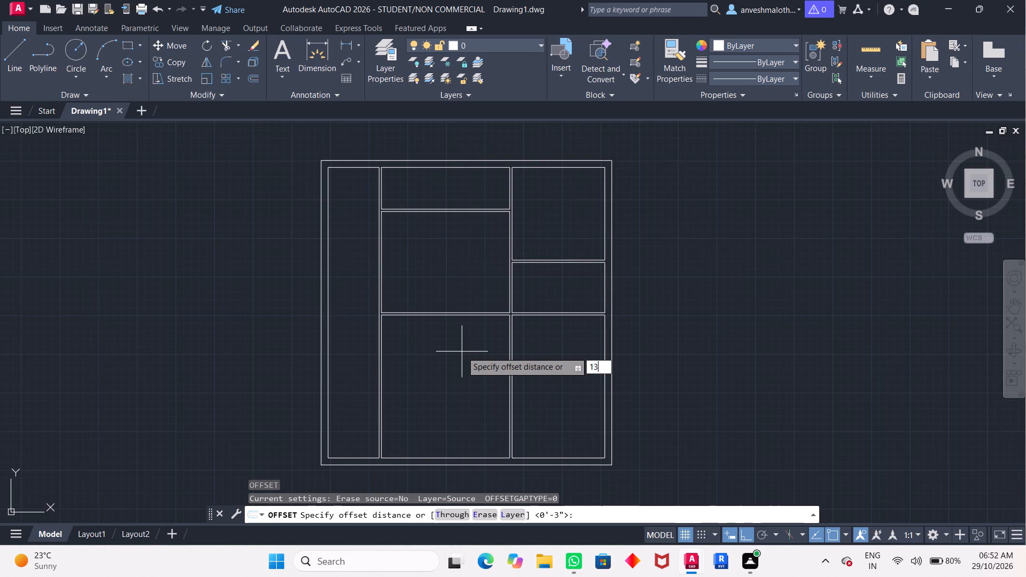
key("BackSpace")
key("BackSpace")
key("5")
key("apostrophe")
key("6")
key("shift+quotedbl")
key("Return")
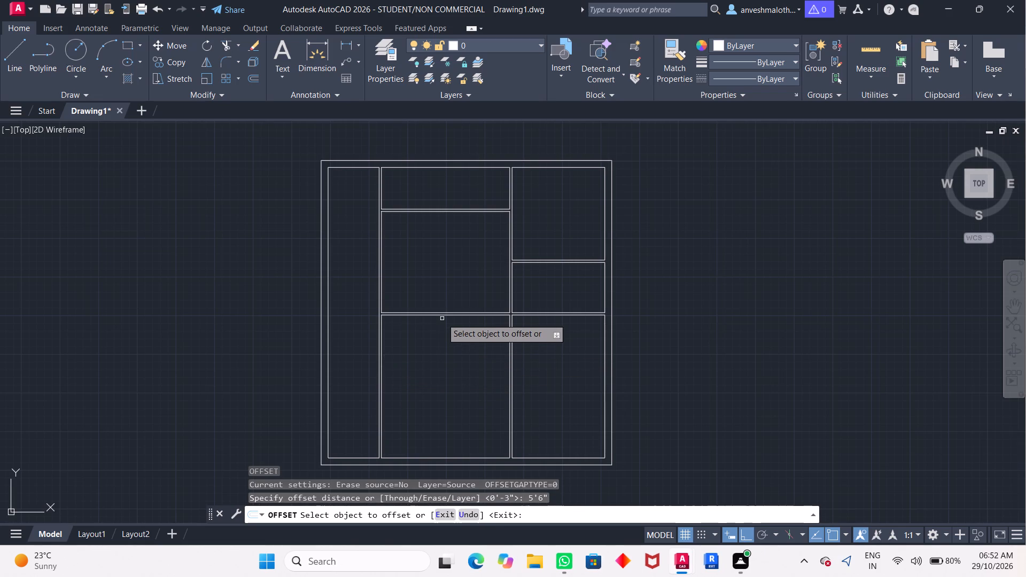
left_click_drag(444, 317, 441, 338)
left_click(442, 338)
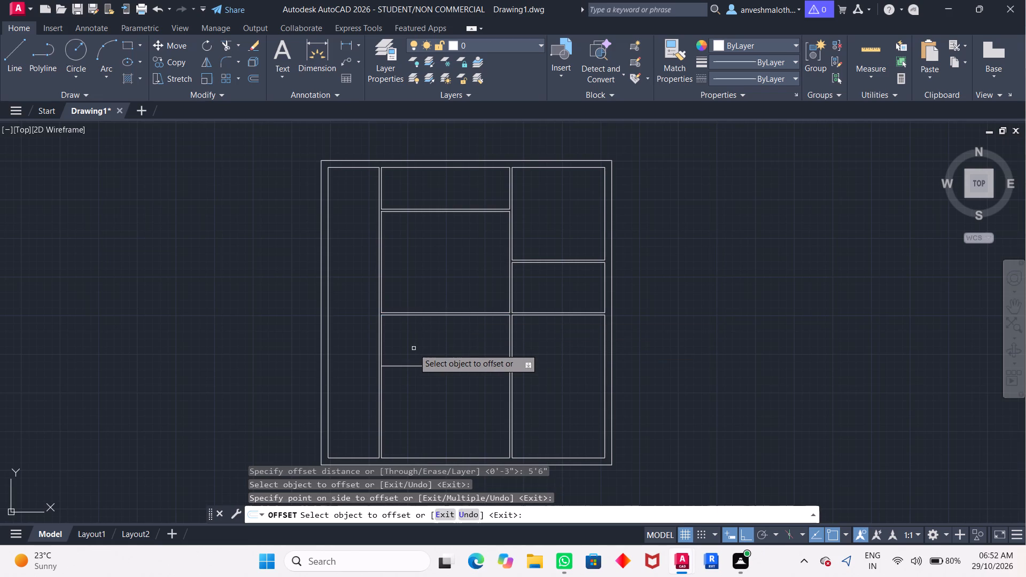
key("space")
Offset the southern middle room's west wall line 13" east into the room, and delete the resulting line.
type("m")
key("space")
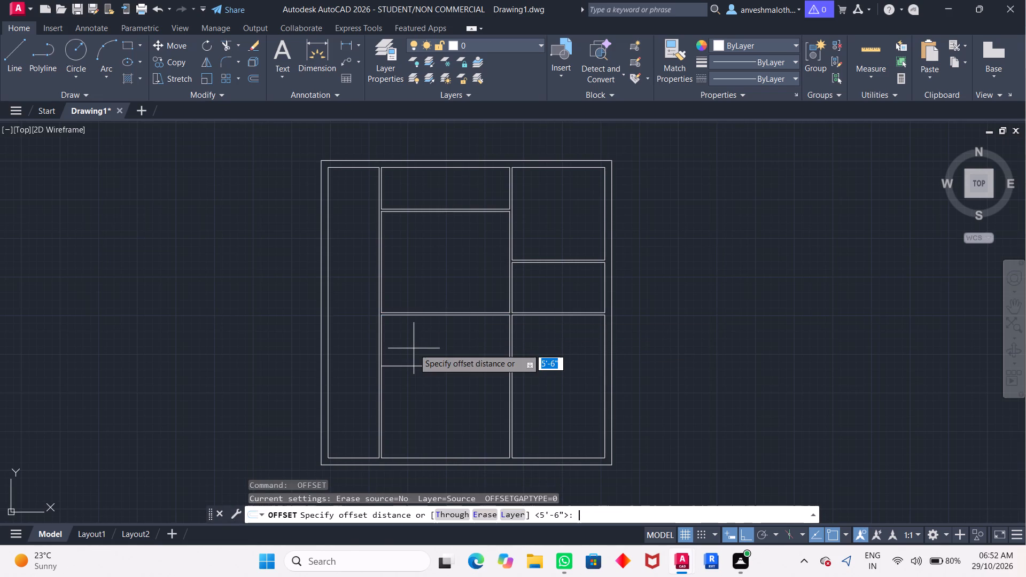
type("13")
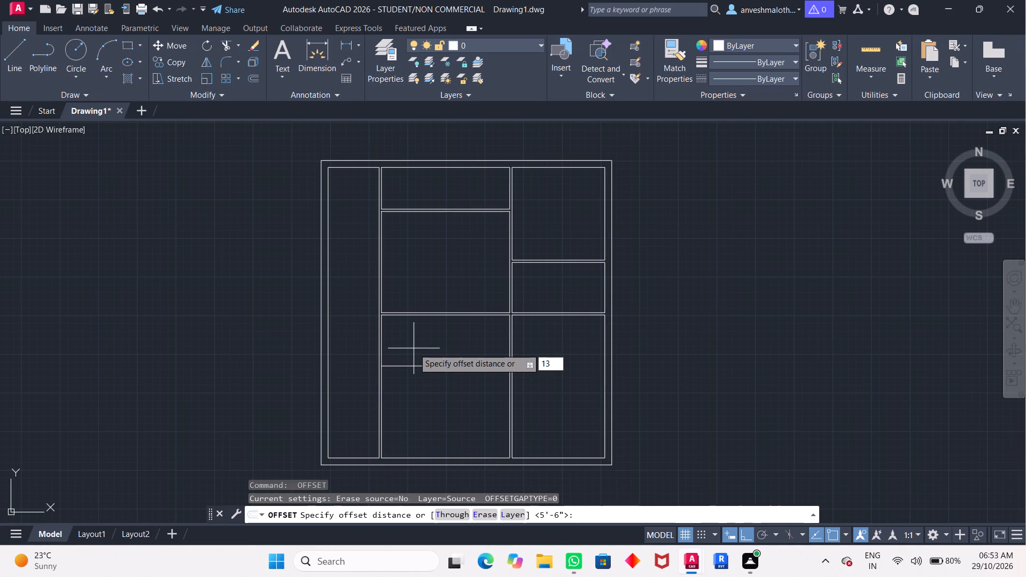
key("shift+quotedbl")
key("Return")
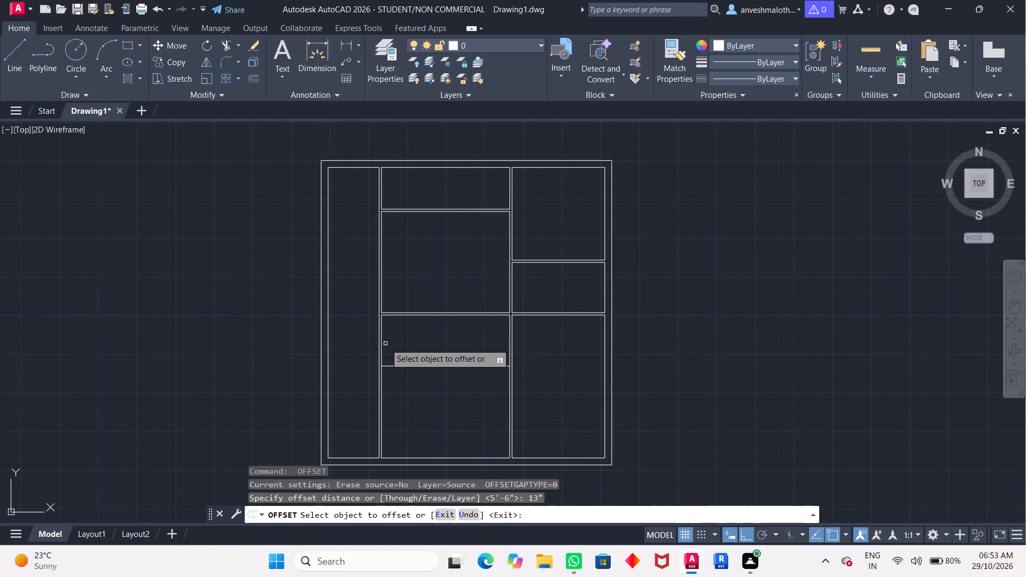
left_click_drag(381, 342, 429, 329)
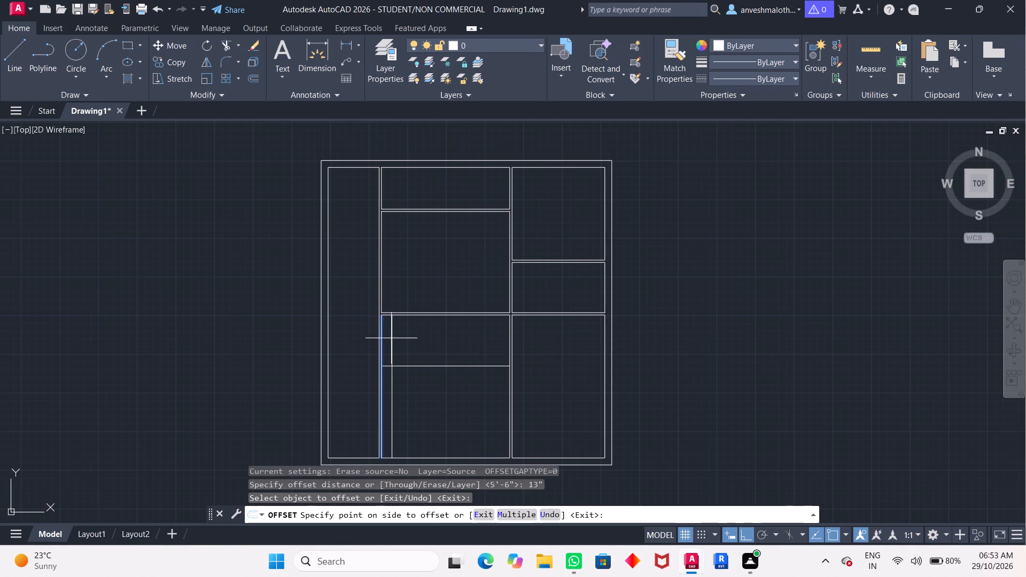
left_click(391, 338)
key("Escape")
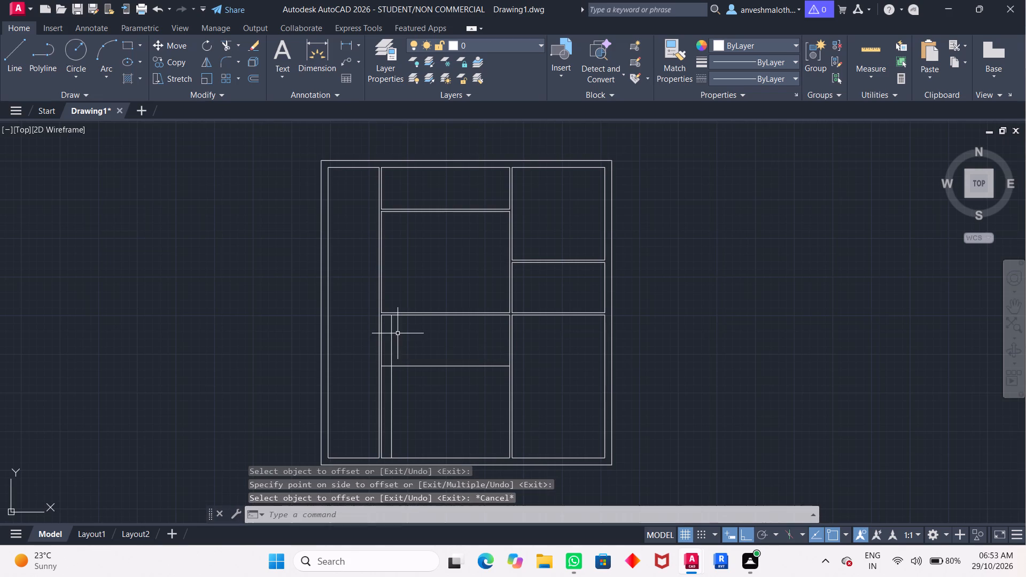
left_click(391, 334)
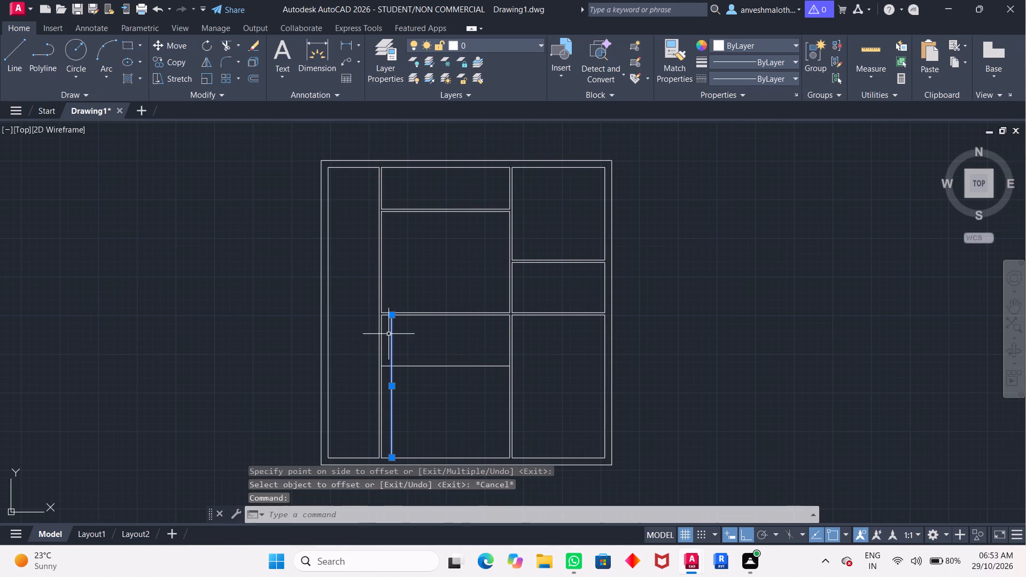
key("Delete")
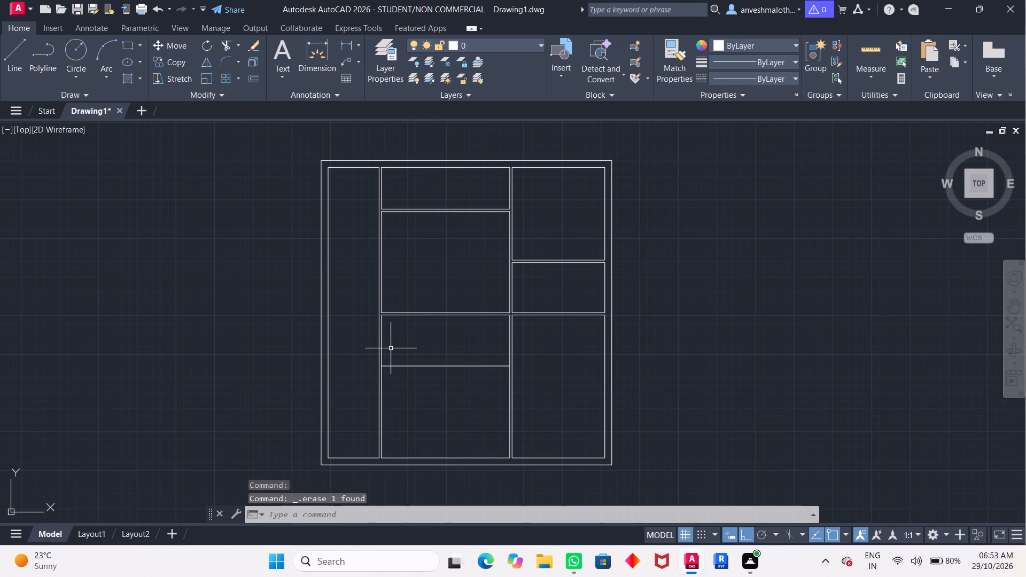
Offset the southern middle room's west wall line 13' east into the room.
key("o")
key("Return")
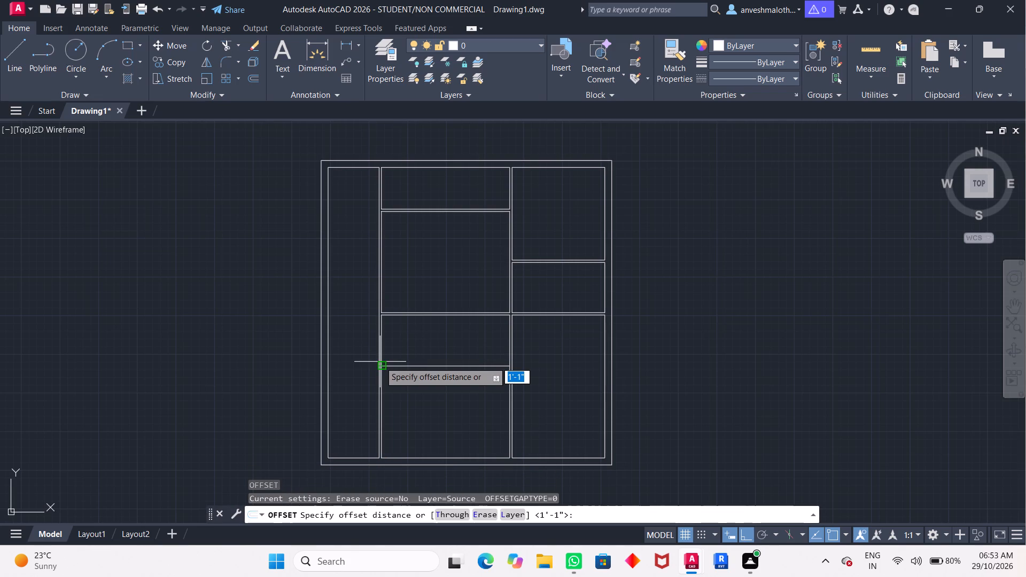
type("13")
key("apostrophe")
key("Return")
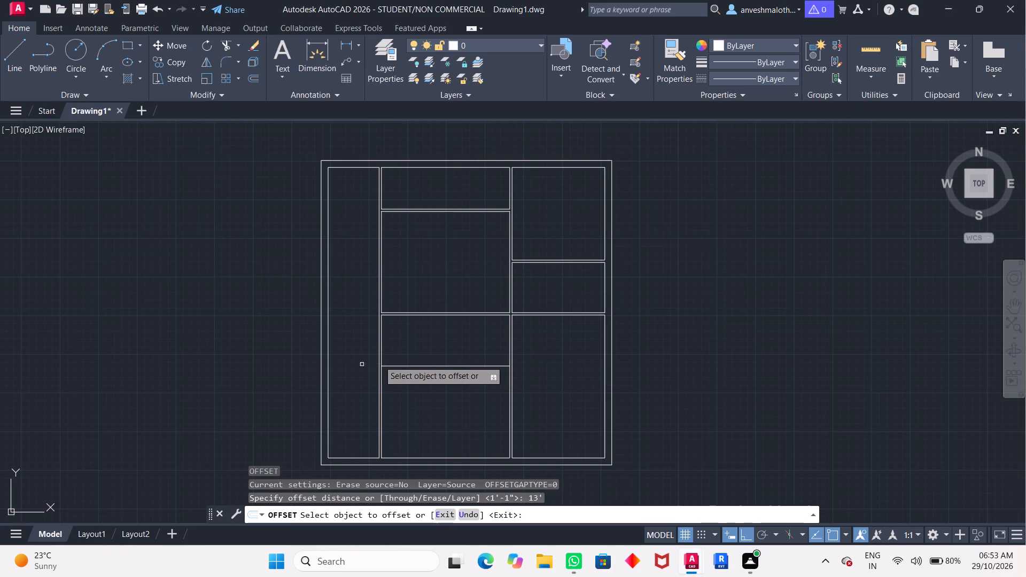
left_click_drag(381, 335, 492, 315)
left_click(492, 315)
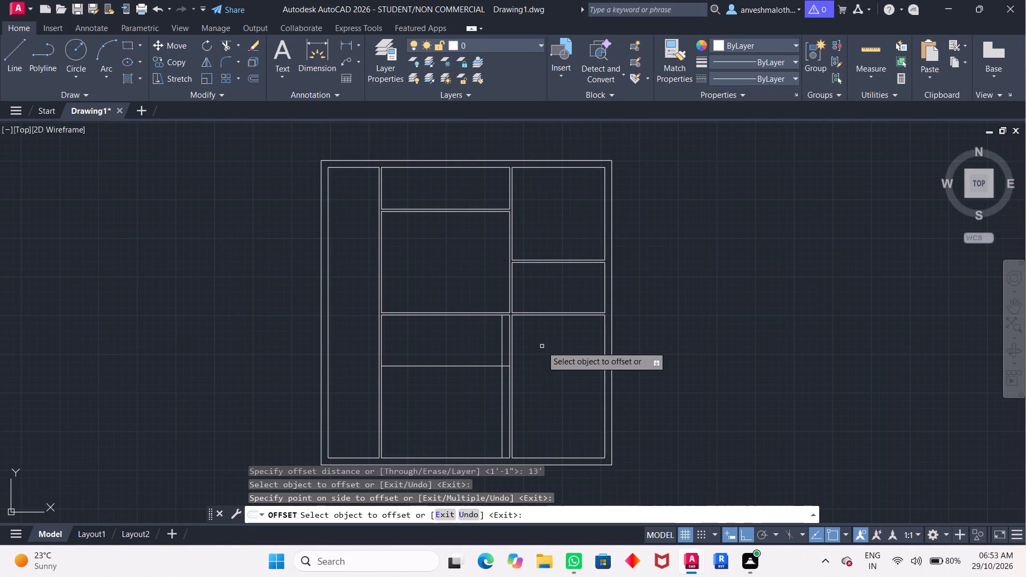
Measure the plan's overall outer width along the north wall, corner to corner, with the Dimension command.
scroll(542, 346, "up", 1)
scroll(542, 346, "down", 1)
key("Escape")
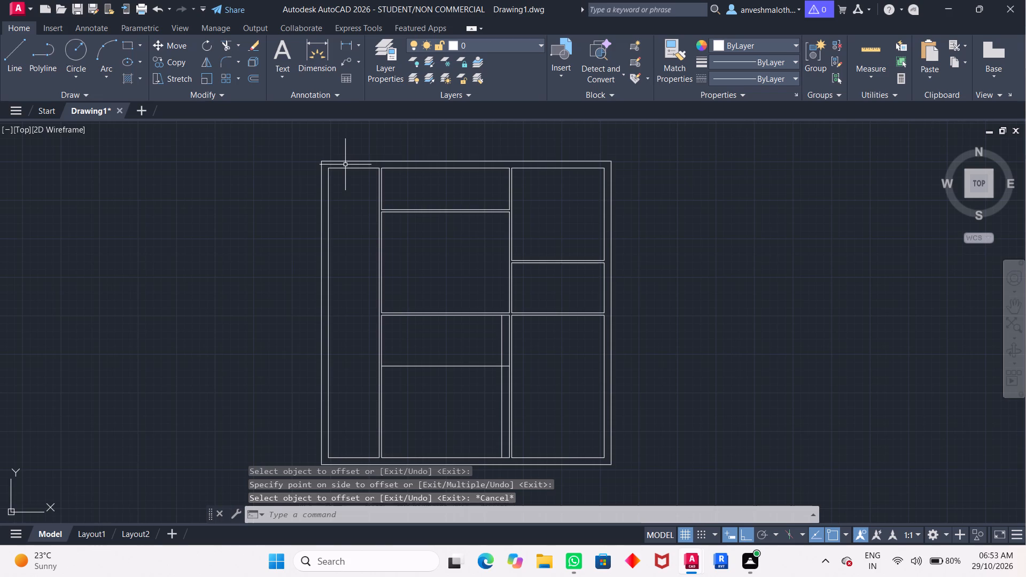
left_click(305, 59)
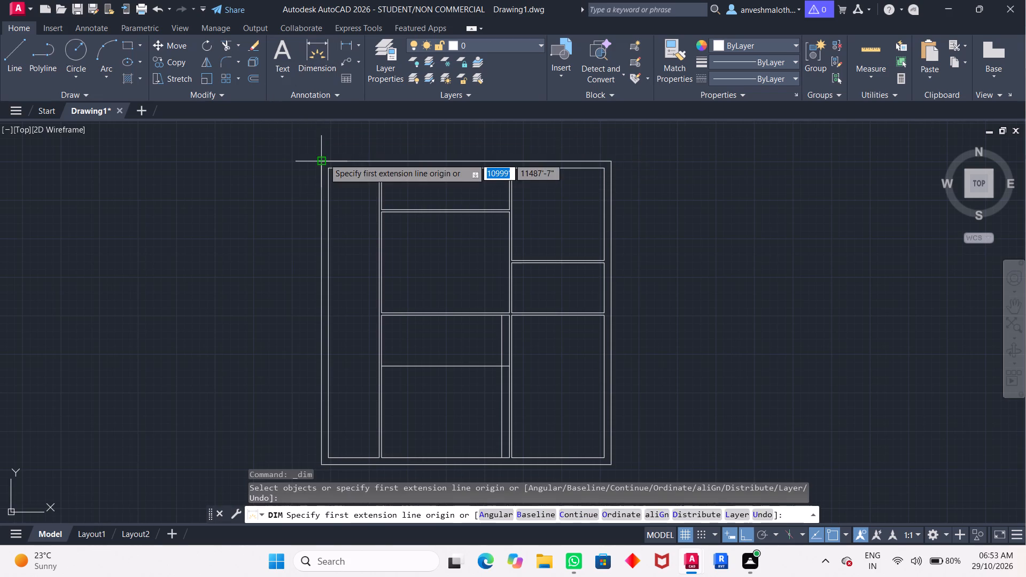
left_click(324, 158)
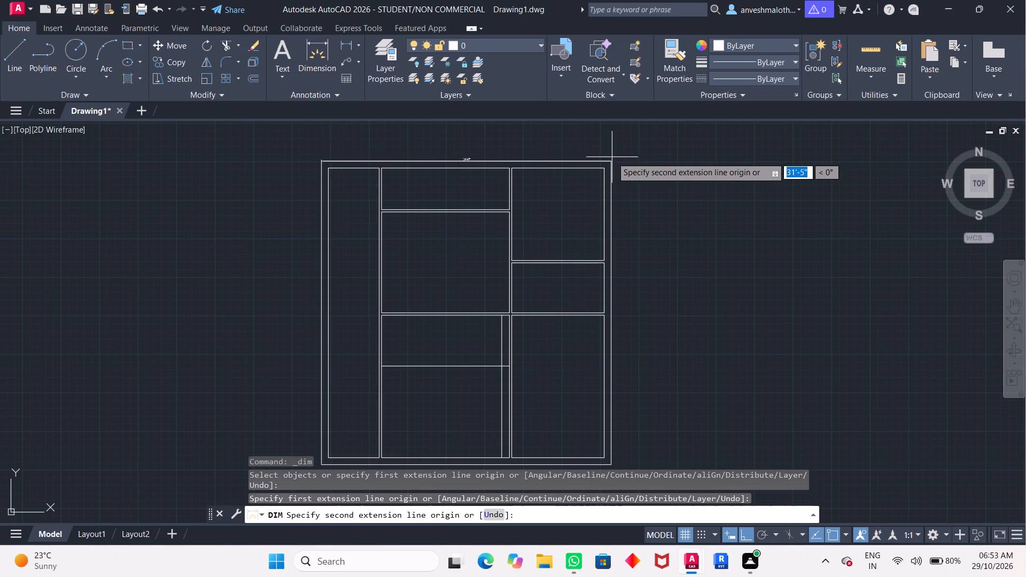
left_click(611, 160)
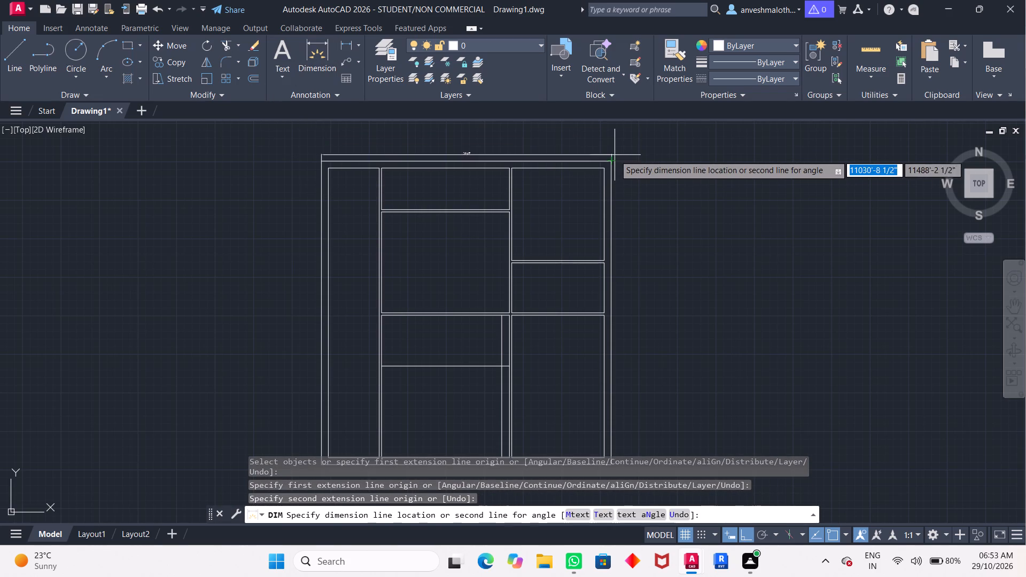
left_click(615, 143)
scroll(482, 141, "up", 3)
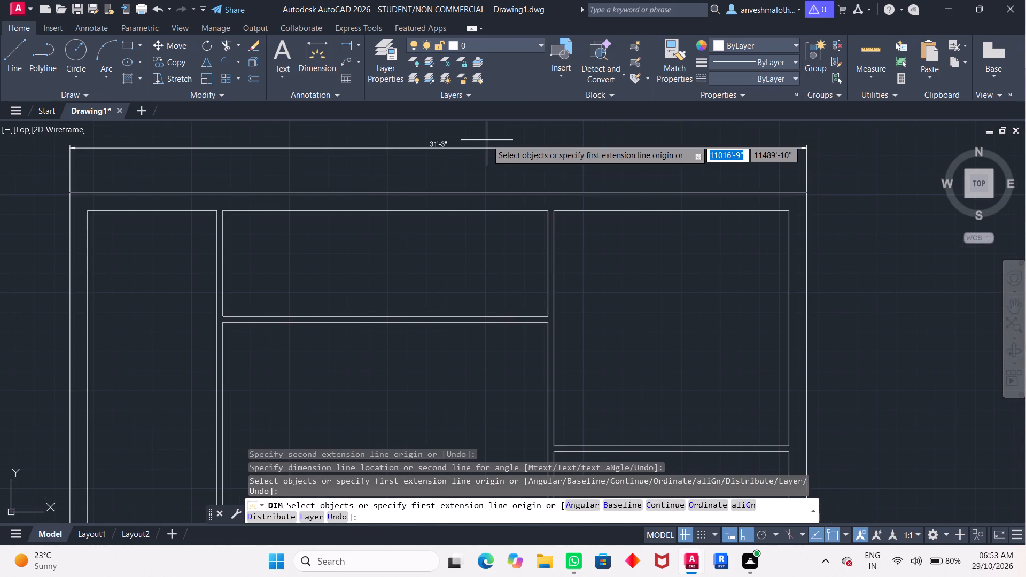
scroll(487, 140, "up", 1)
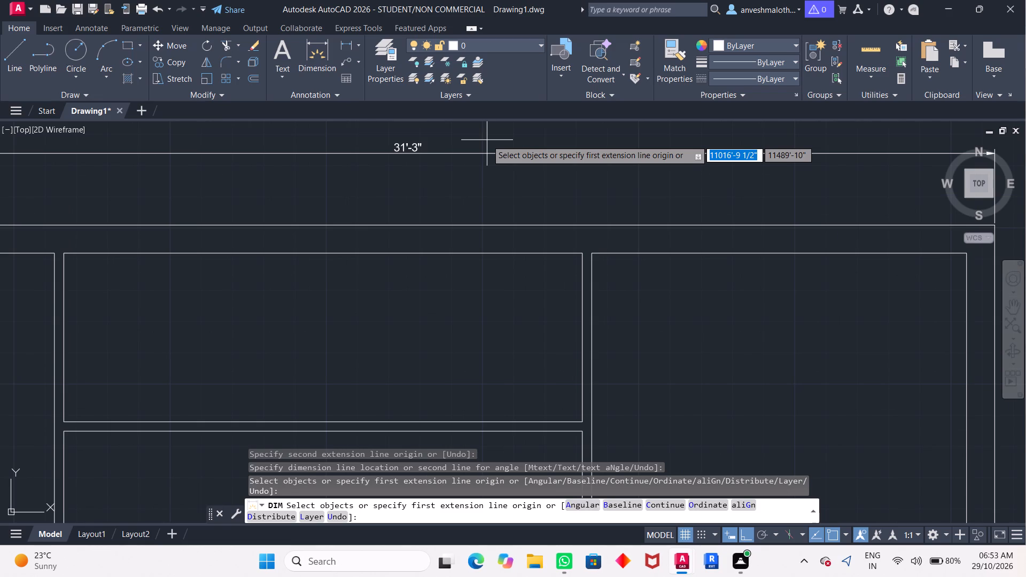
scroll(487, 140, "down", 1)
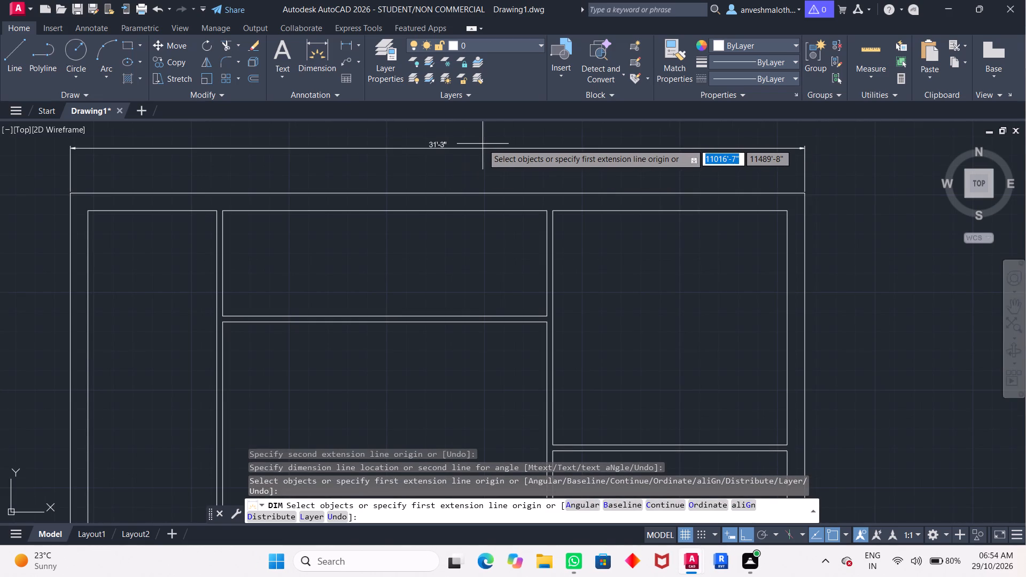
scroll(483, 144, "down", 2)
scroll(483, 144, "up", 2)
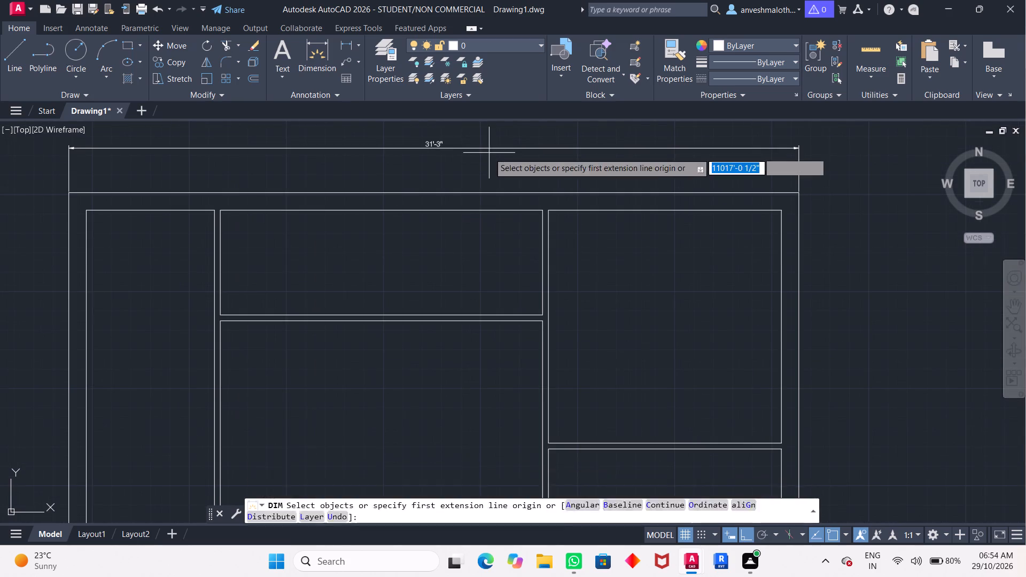
key("Escape")
key("Escape")
key("Escape")
key("Escape")
key("Escape")
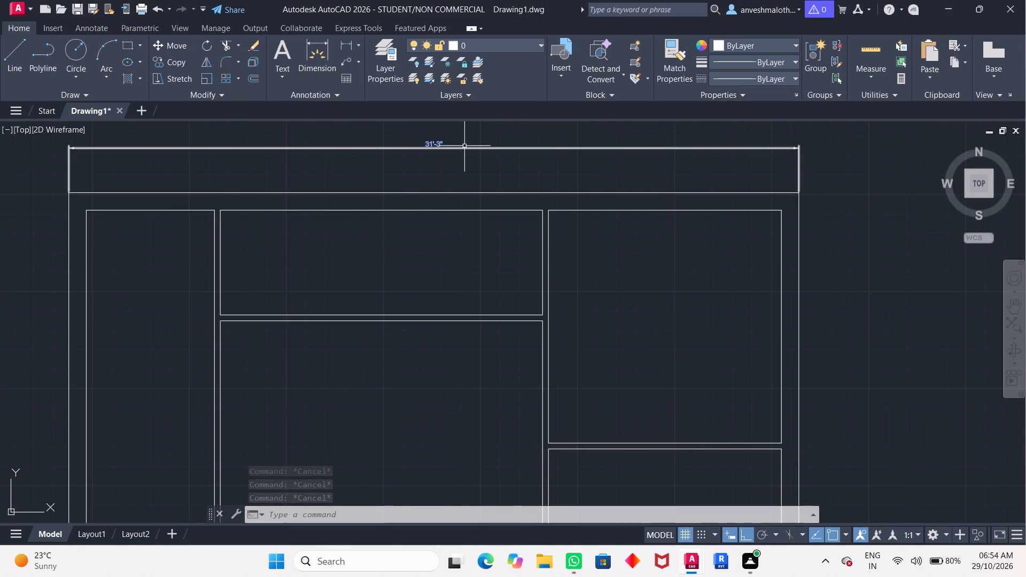
Delete the overall width dimension above the north outer wall.
left_click(464, 146)
left_click_drag(472, 141, 444, 168)
left_click(444, 168)
left_click(478, 138)
left_click_drag(475, 140, 472, 142)
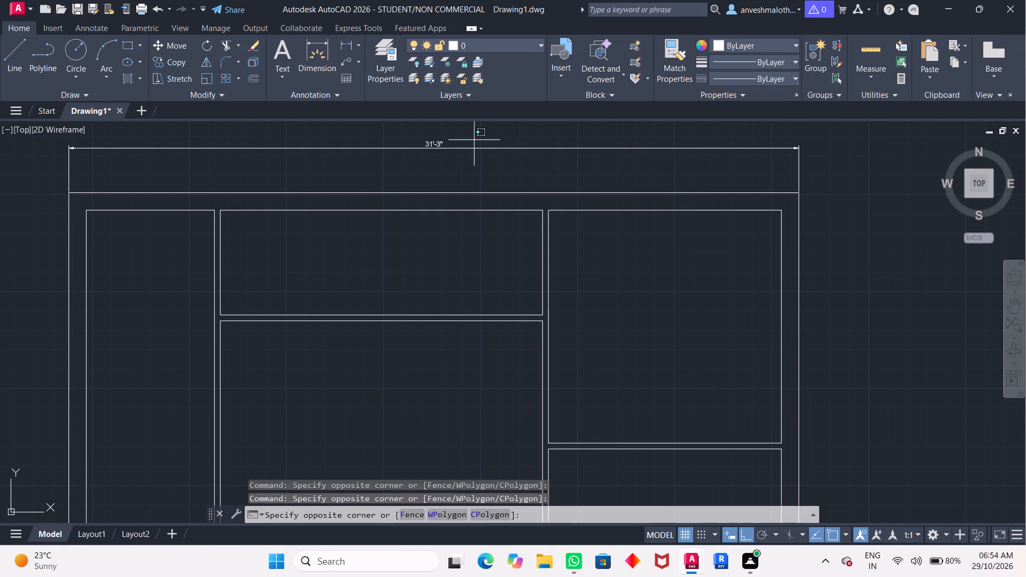
left_click_drag(472, 142, 452, 163)
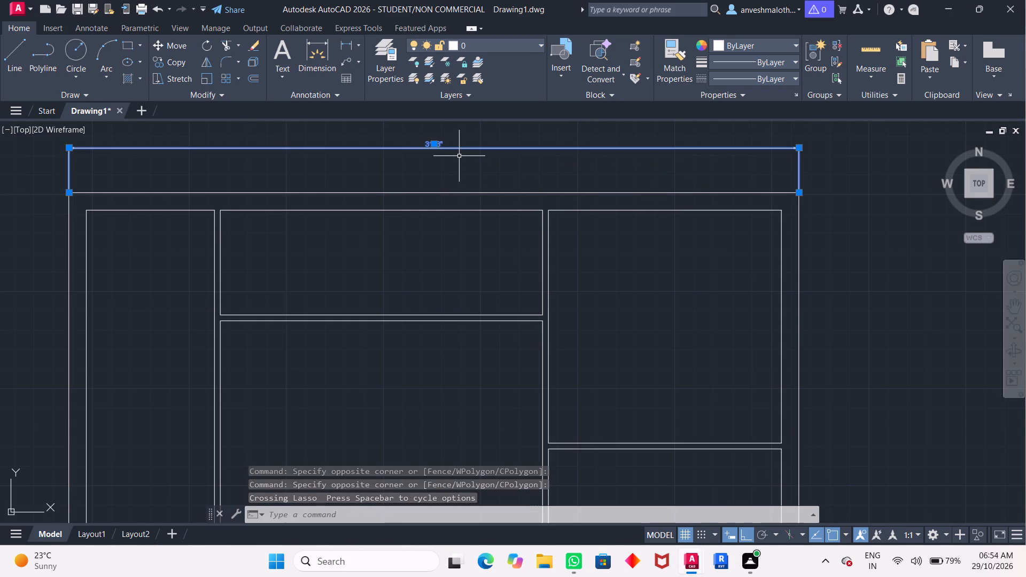
key("Delete")
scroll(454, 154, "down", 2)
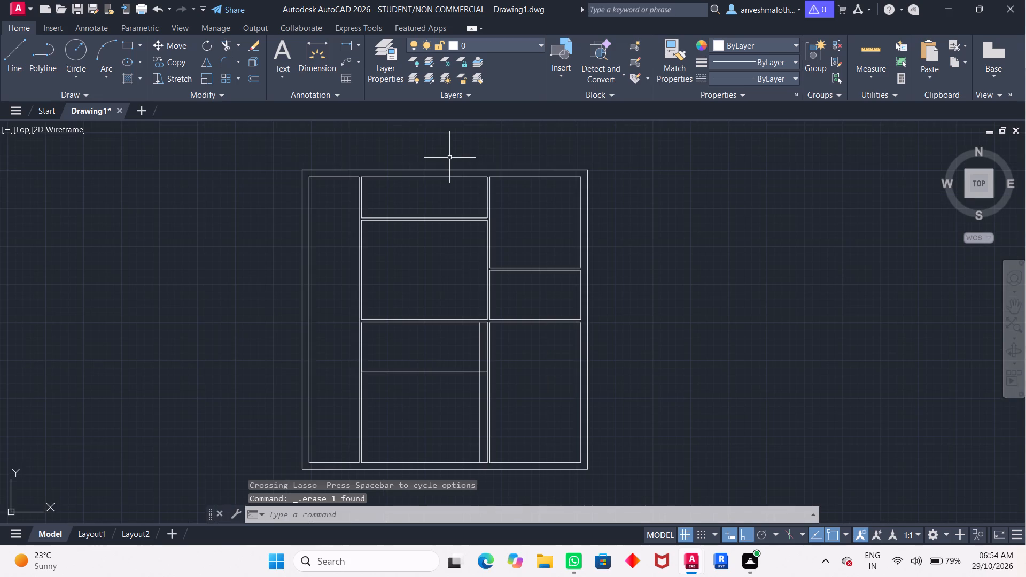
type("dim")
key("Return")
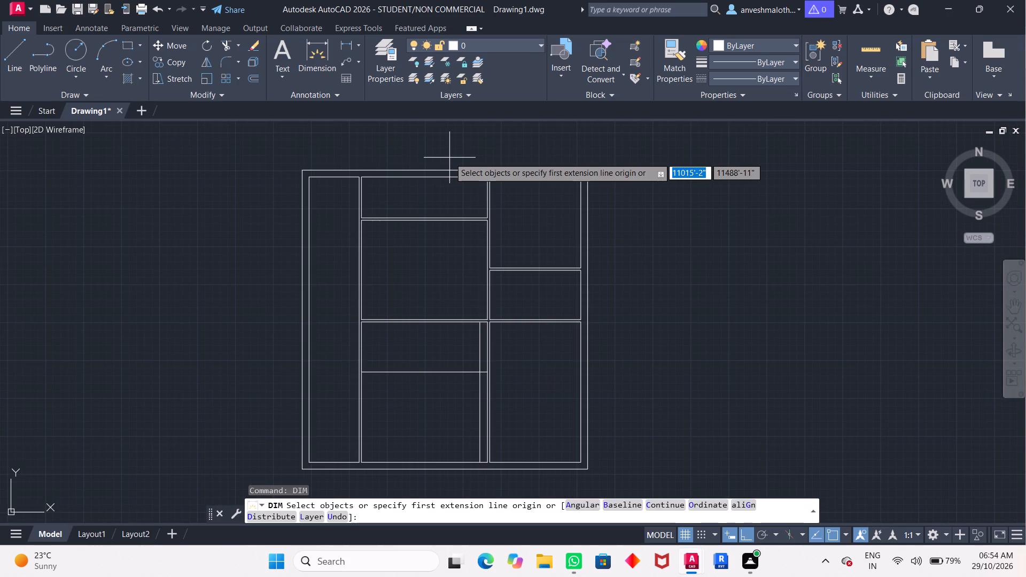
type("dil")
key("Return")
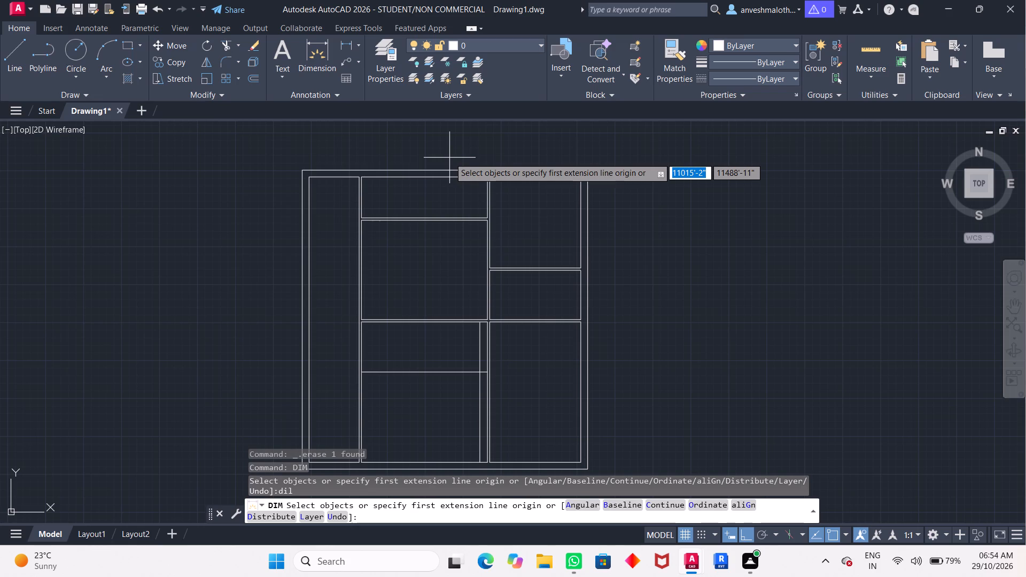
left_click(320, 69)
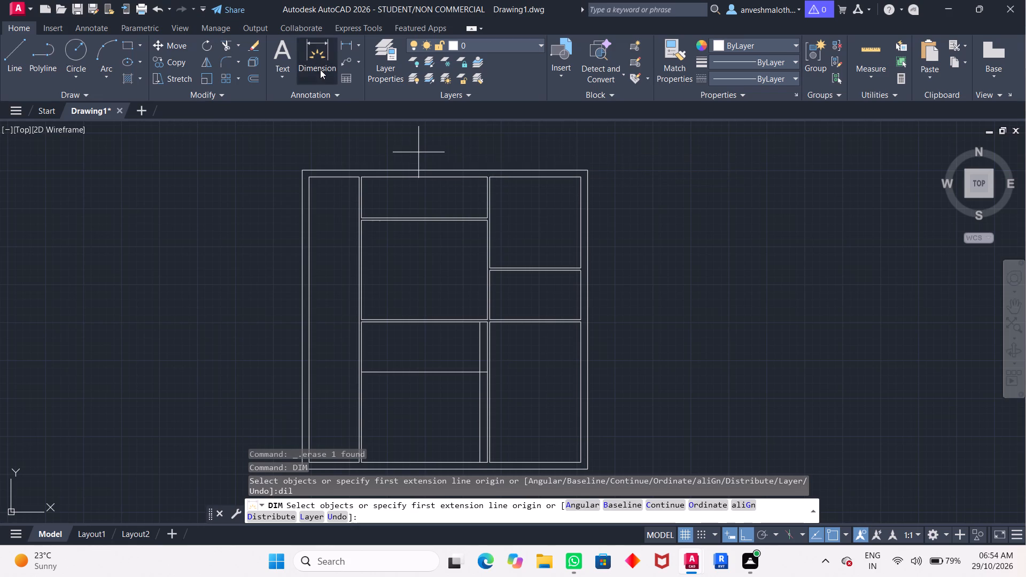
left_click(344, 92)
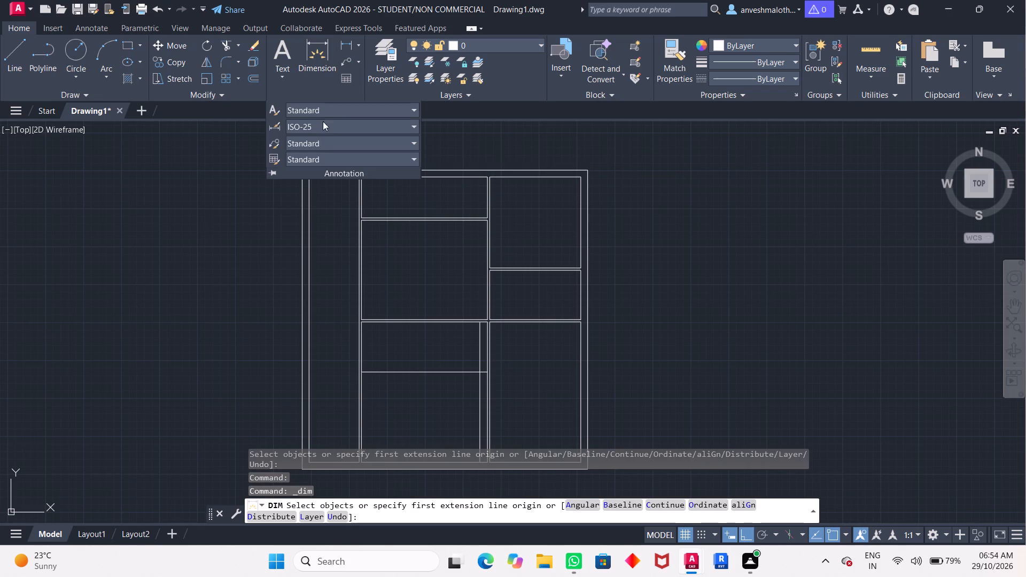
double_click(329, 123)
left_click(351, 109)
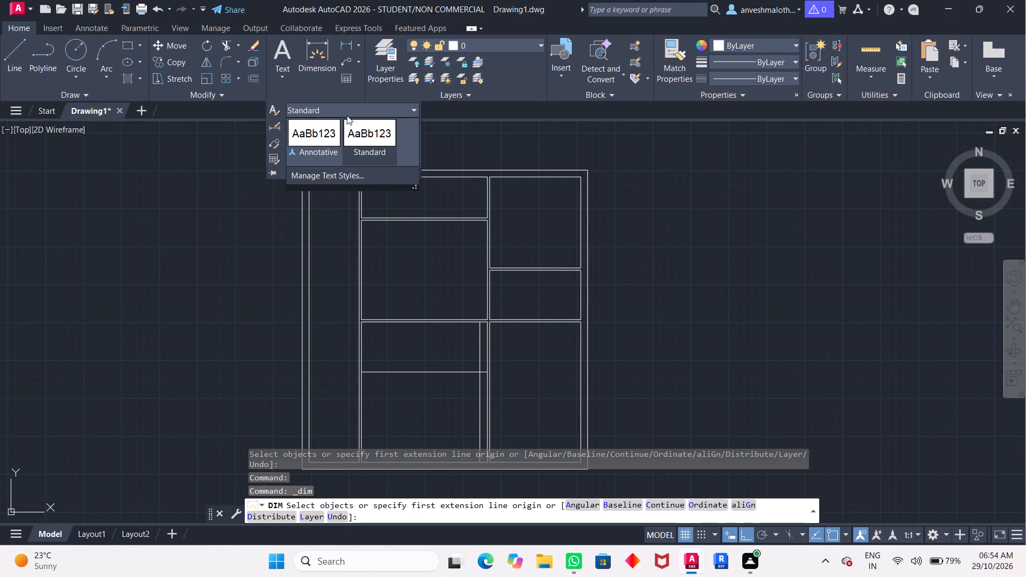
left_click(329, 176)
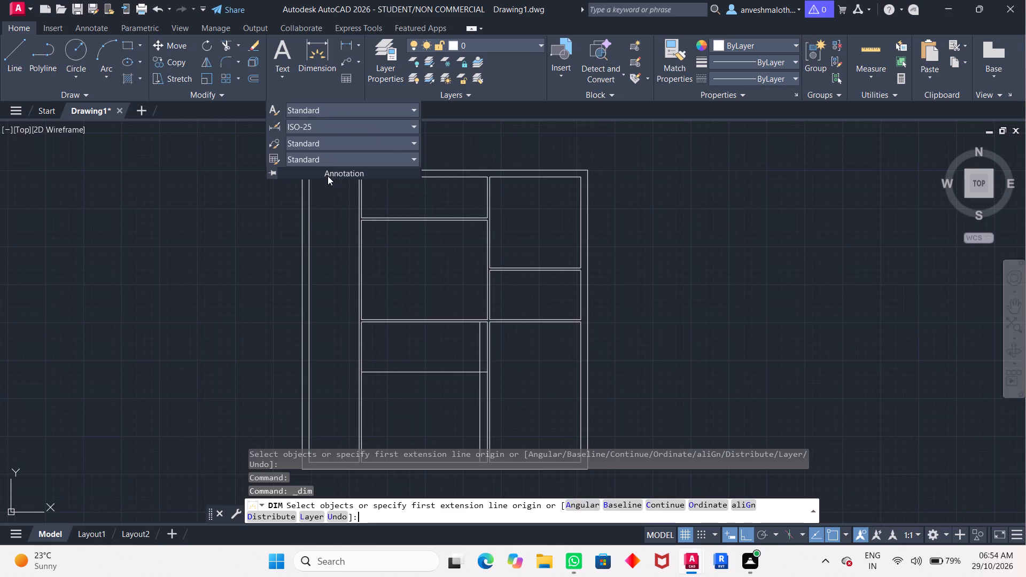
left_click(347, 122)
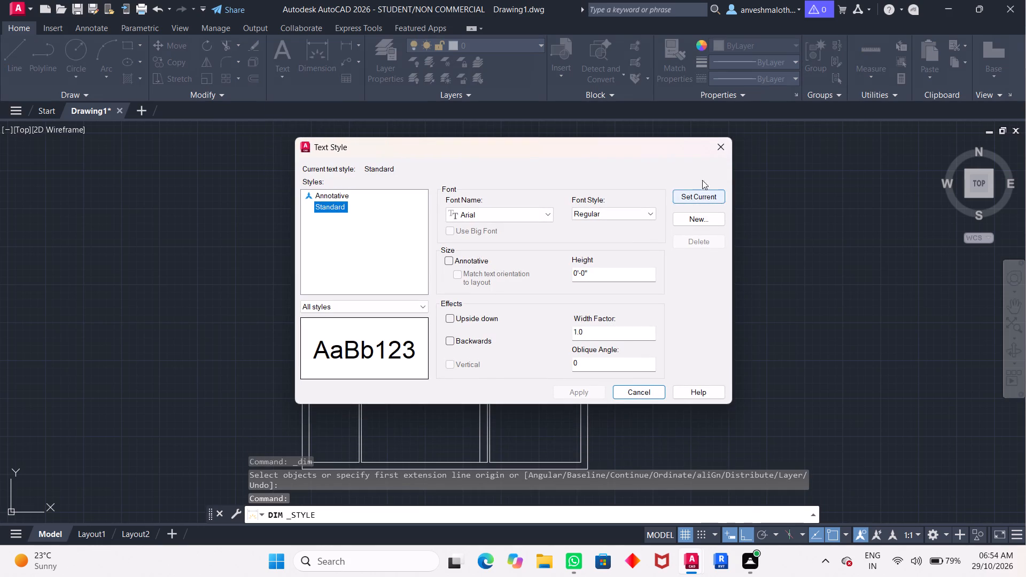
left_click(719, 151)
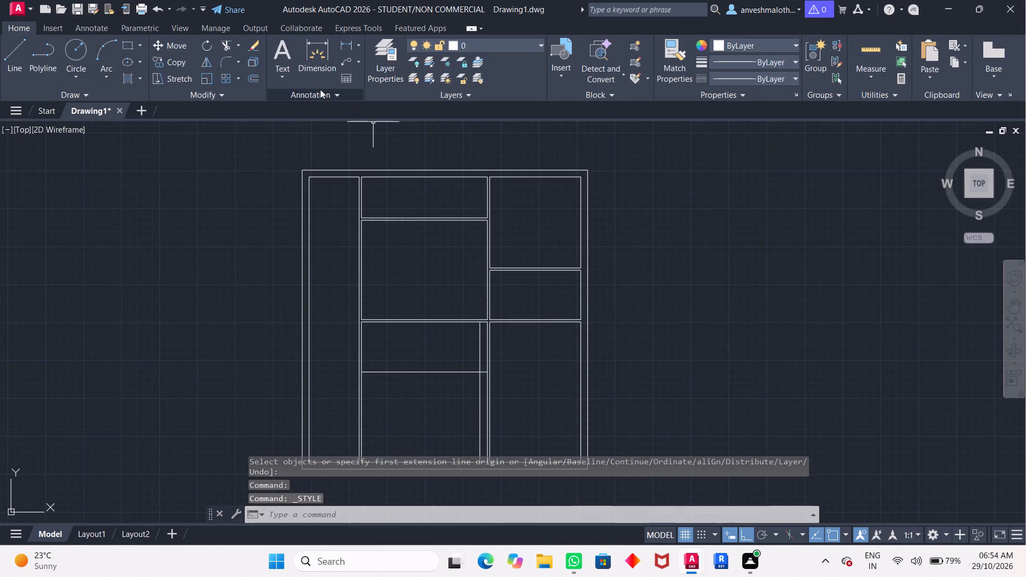
Modify the ISO-25 dimension style so its linear dimensions round off to 5", and set that style current.
left_click(322, 92)
left_click(321, 126)
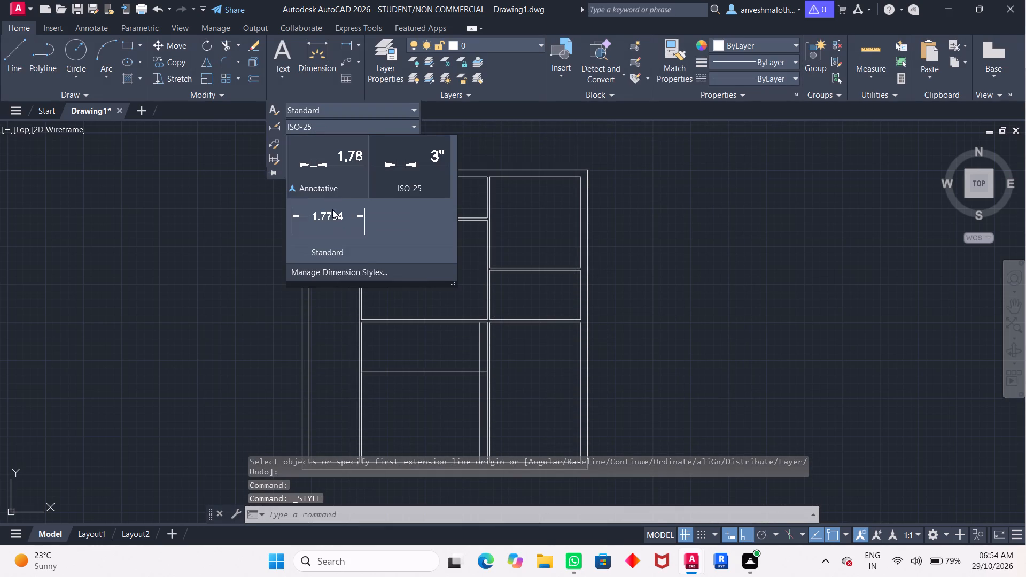
left_click(335, 271)
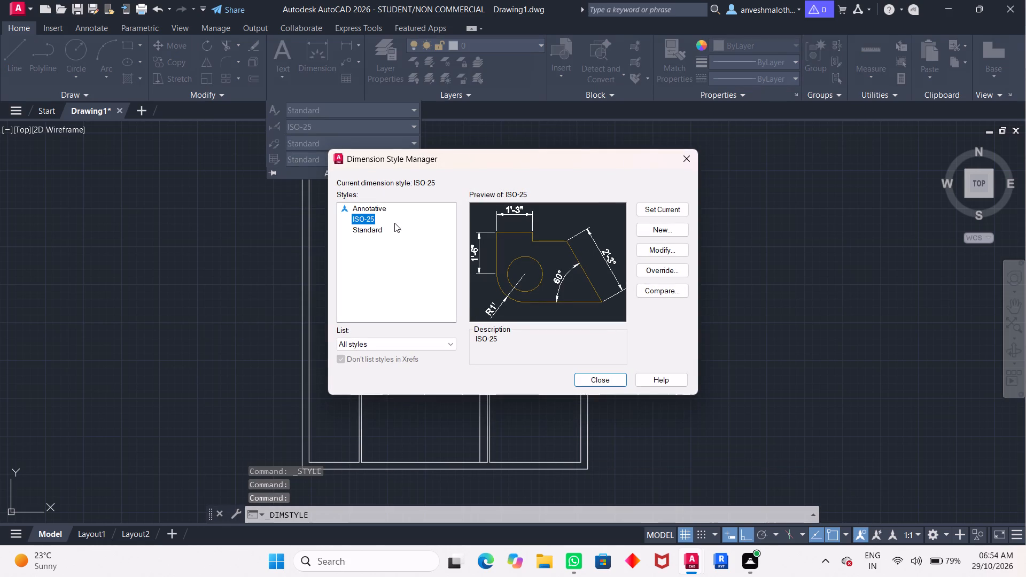
left_click(665, 248)
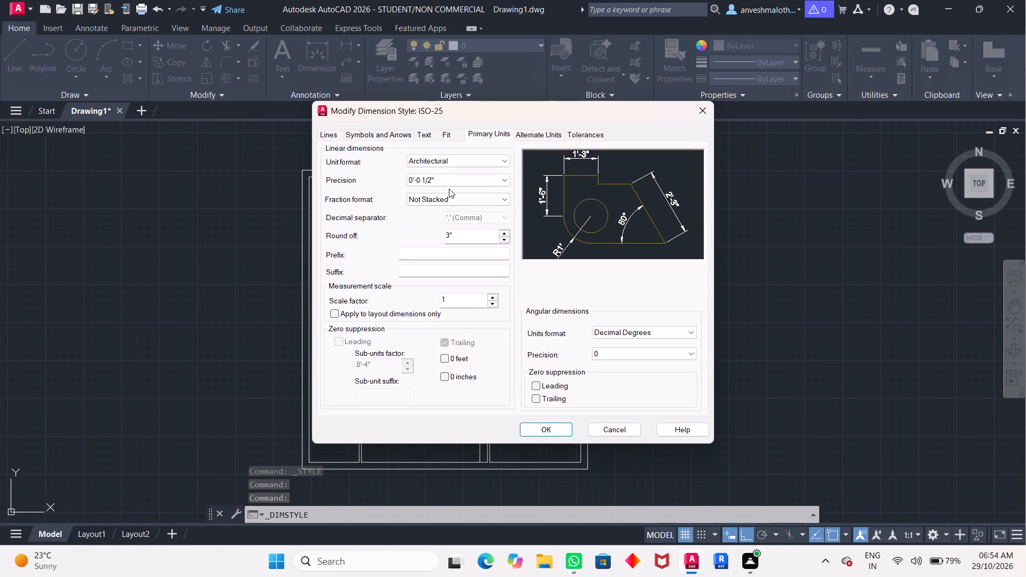
left_click(504, 233)
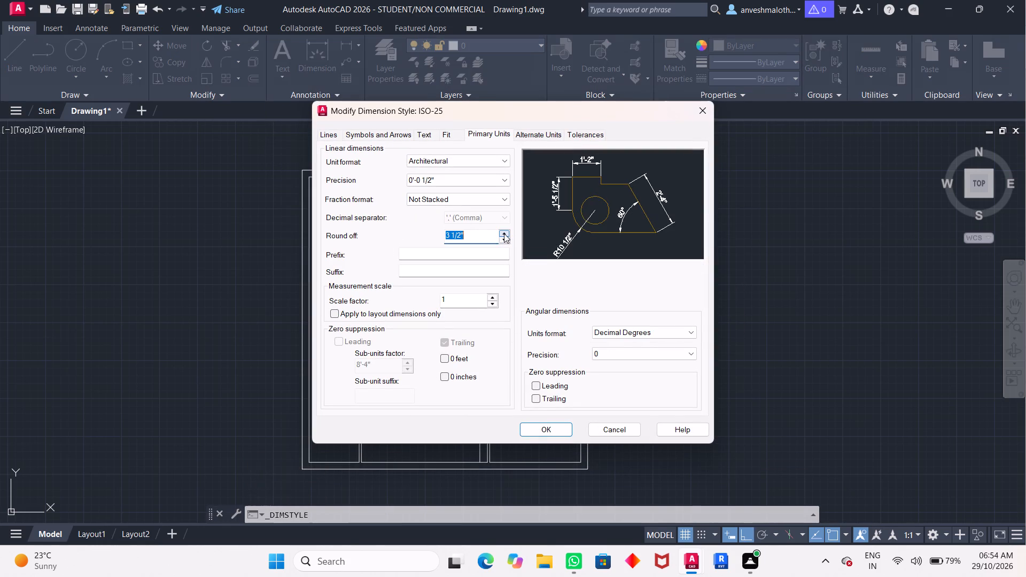
left_click(504, 233)
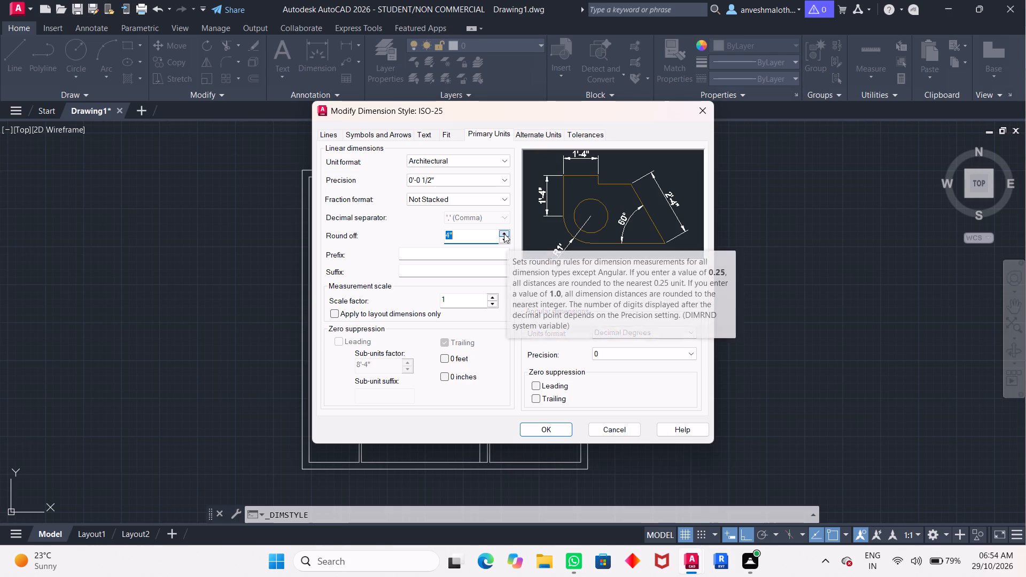
left_click(504, 233)
double_click(504, 233)
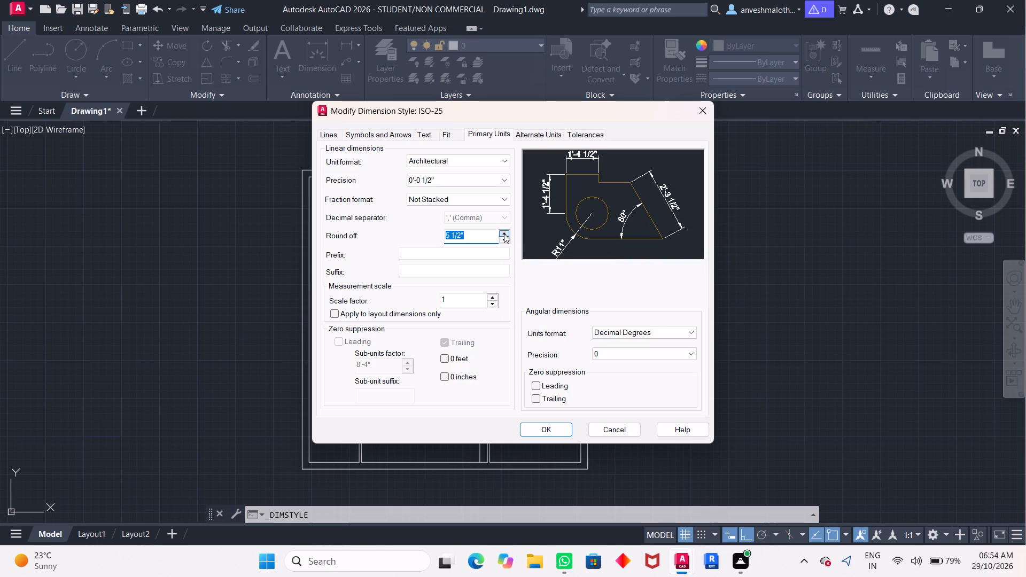
left_click(504, 239)
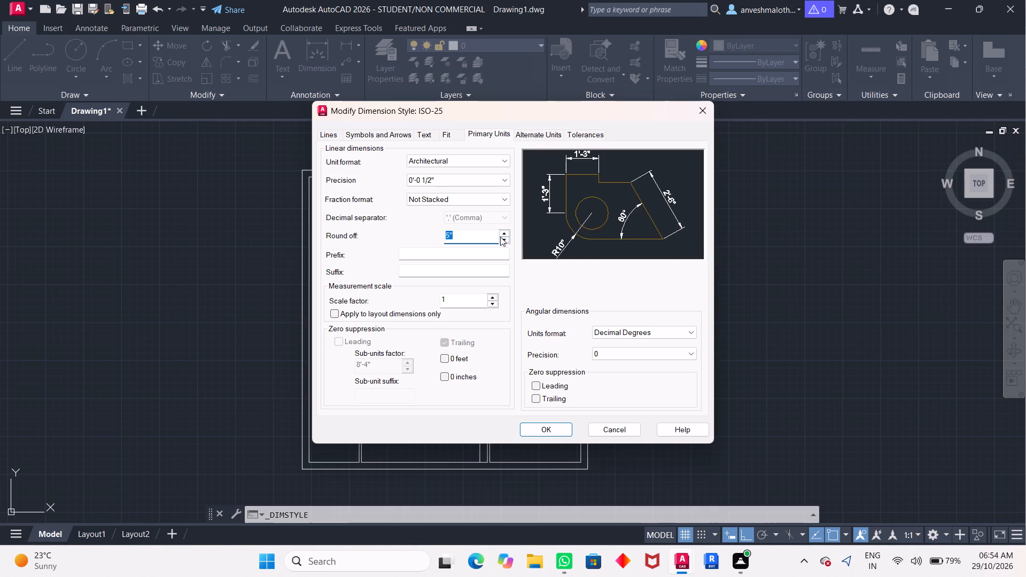
left_click(534, 433)
left_click(658, 213)
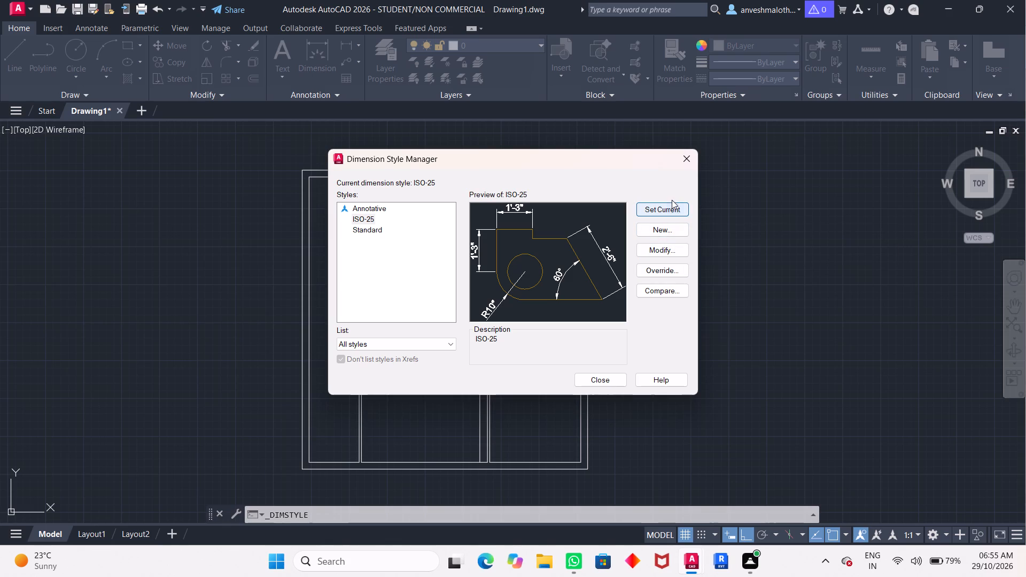
left_click(660, 203)
triple_click(659, 204)
left_click(659, 204)
left_click(590, 380)
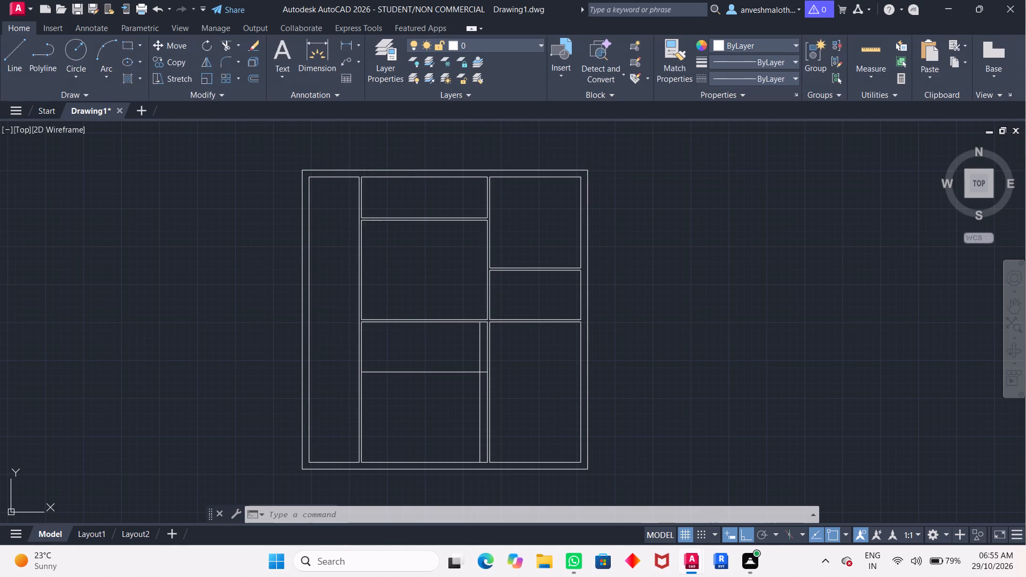
Dimension the plan's overall outer width between the northwest and northeast outer corners, placing the dimension line above the north wall.
left_click(322, 47)
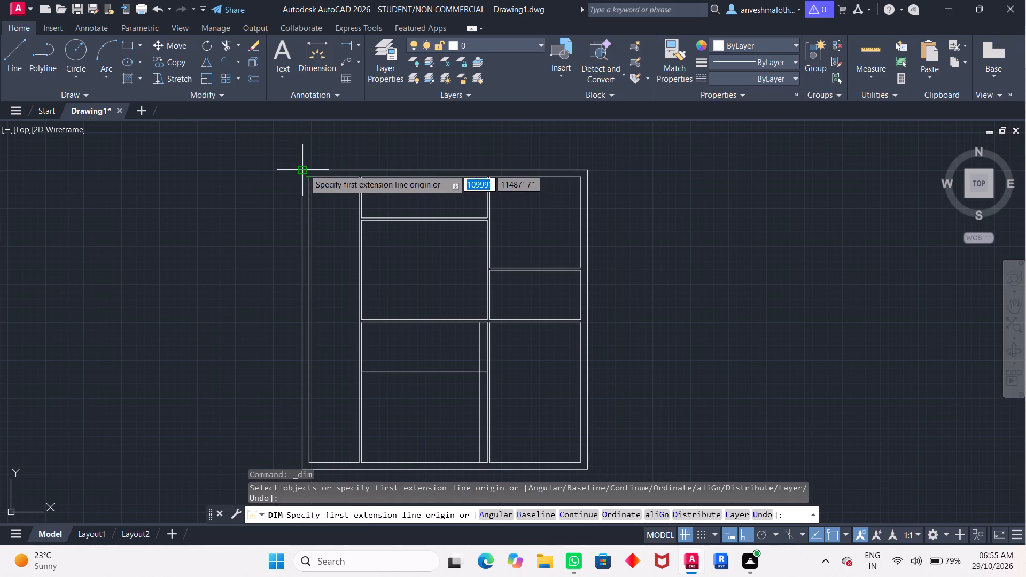
left_click(304, 169)
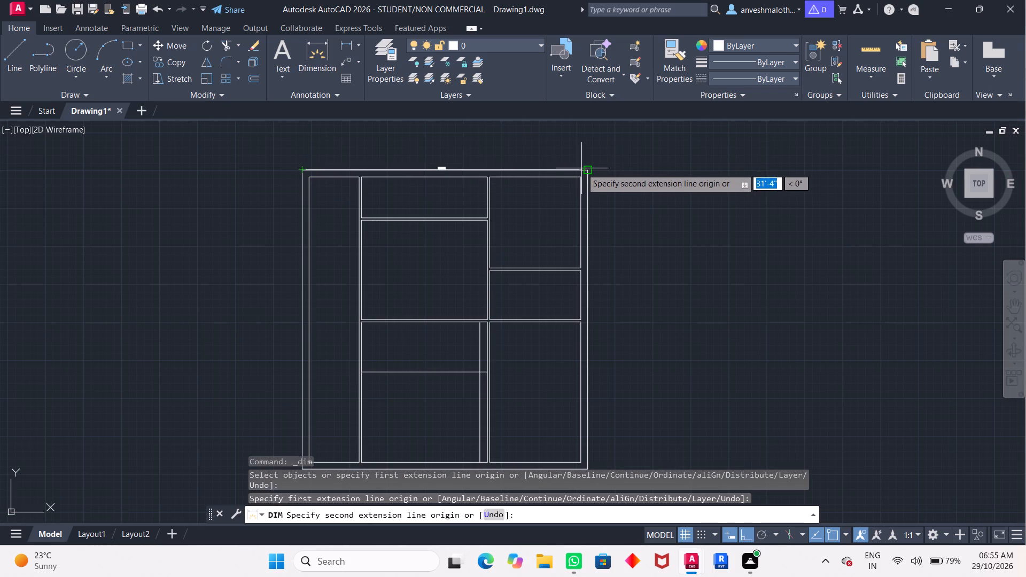
left_click(586, 168)
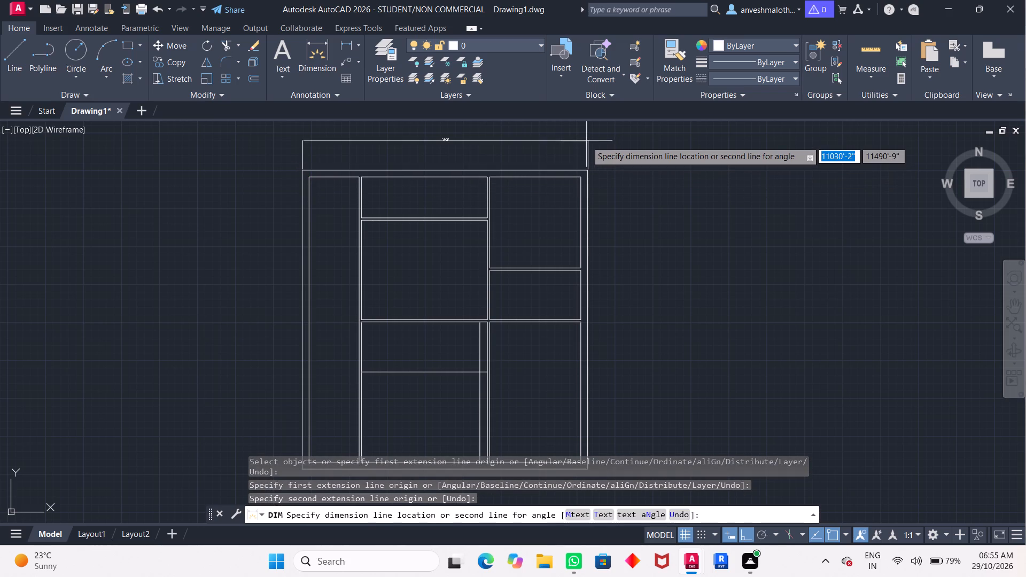
left_click(586, 141)
scroll(511, 150, "up", 2)
middle_click_drag(511, 150, 512, 157)
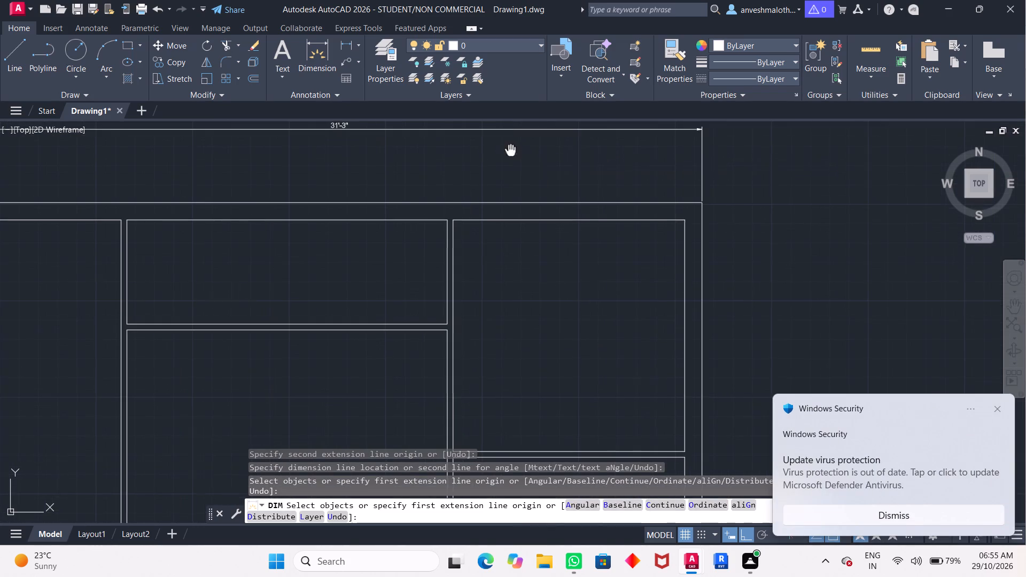
Delete the overall width dimension above the north outer wall.
middle_click_drag(512, 157, 558, 246)
scroll(445, 215, "up", 1)
scroll(443, 216, "down", 2)
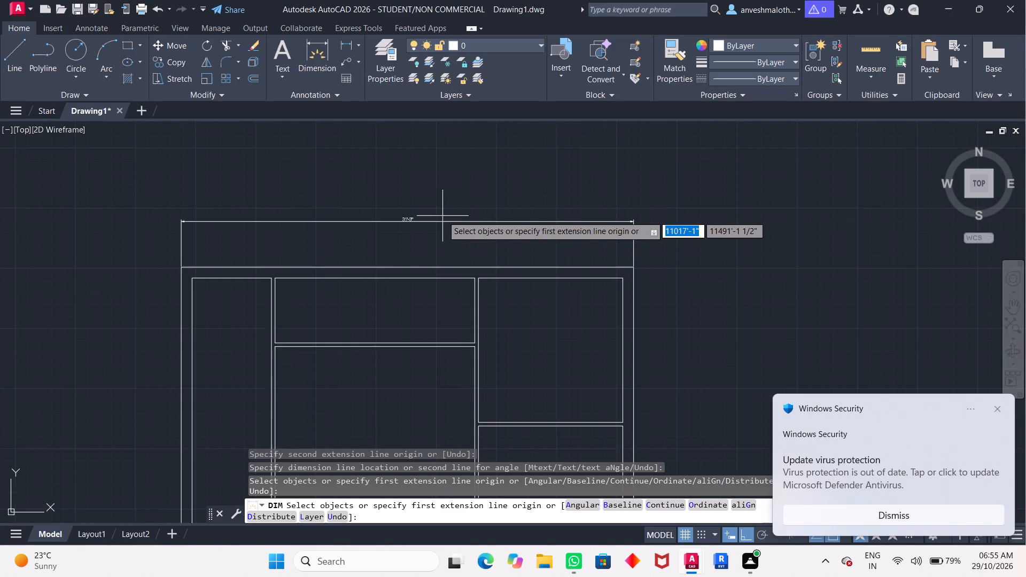
scroll(441, 216, "down", 1)
left_click(439, 218)
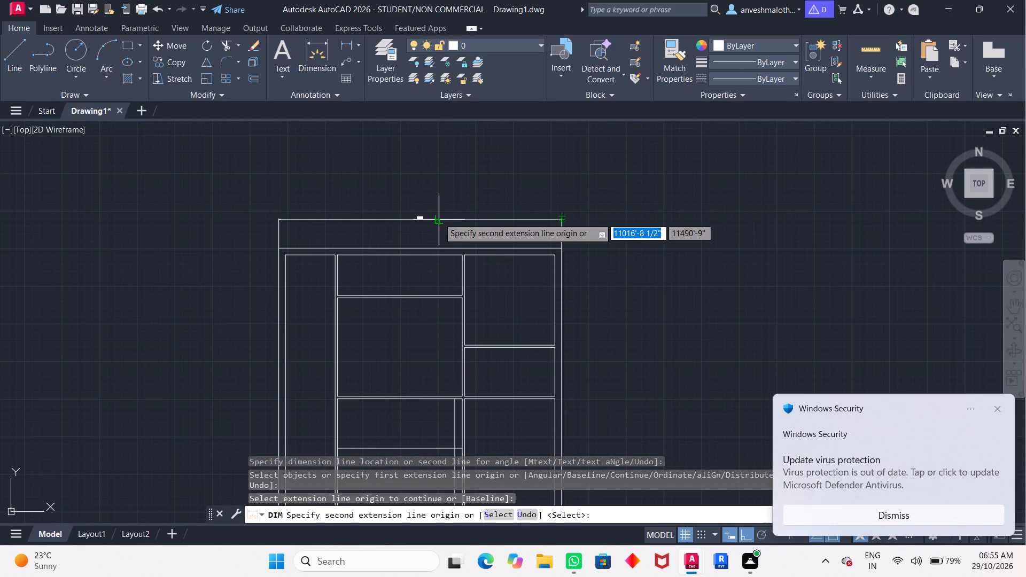
key("Delete")
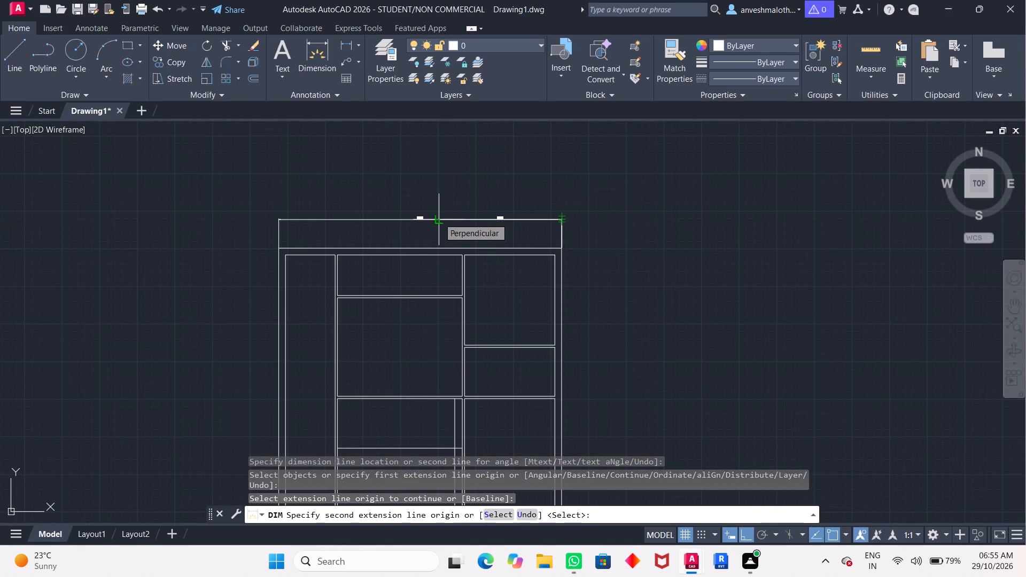
key("Escape")
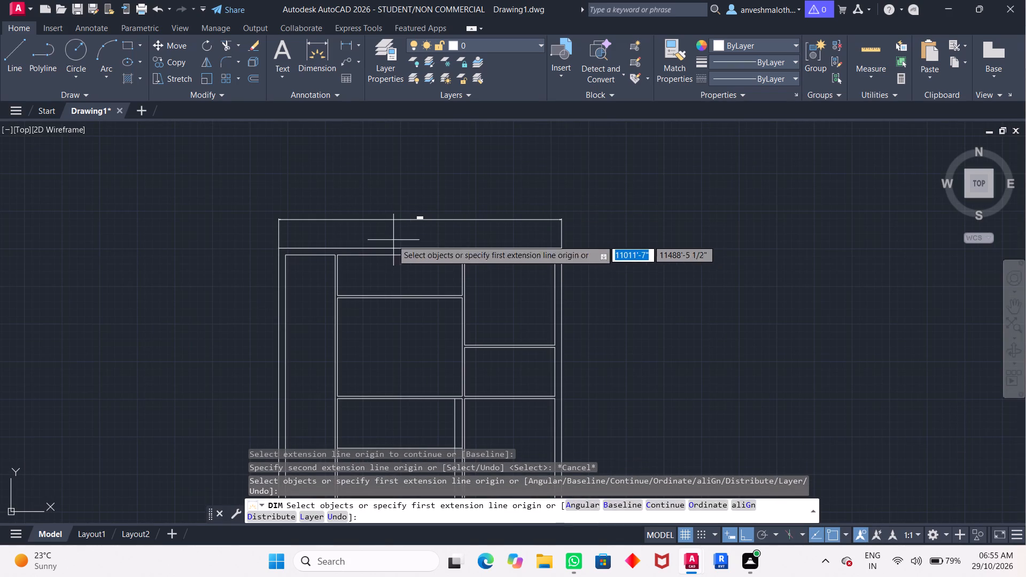
key("Escape")
left_click(421, 217)
key("Delete")
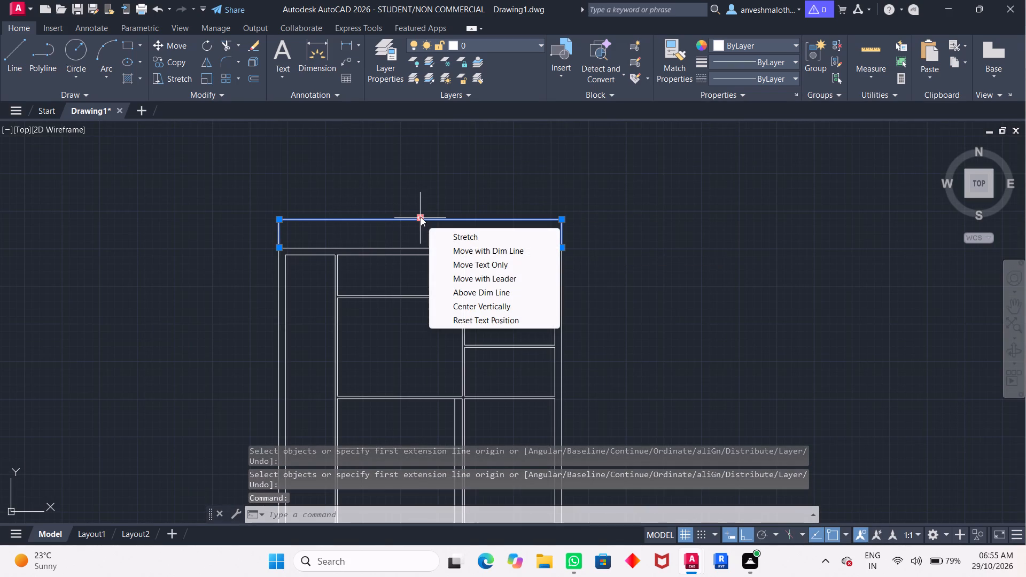
key("Delete")
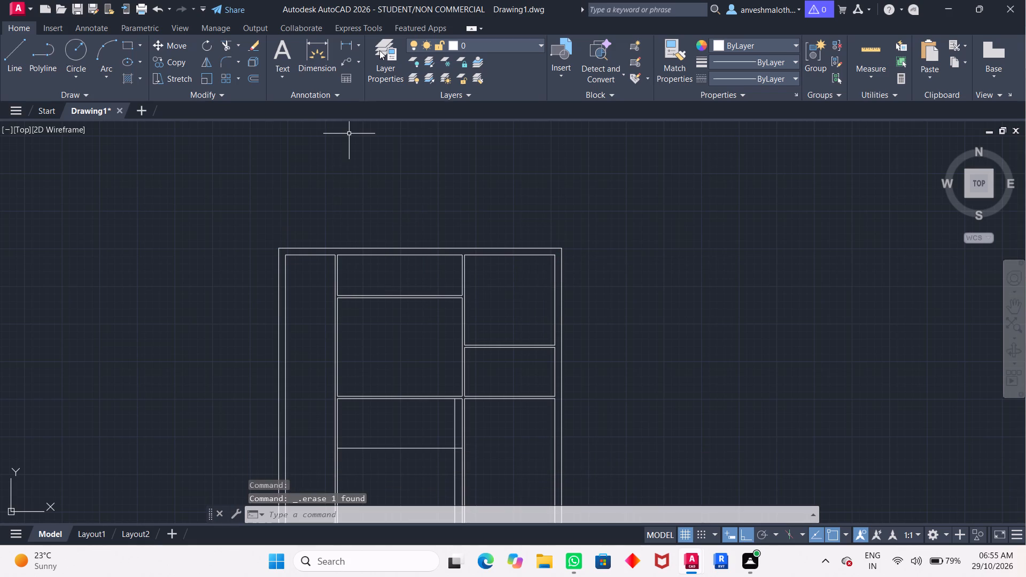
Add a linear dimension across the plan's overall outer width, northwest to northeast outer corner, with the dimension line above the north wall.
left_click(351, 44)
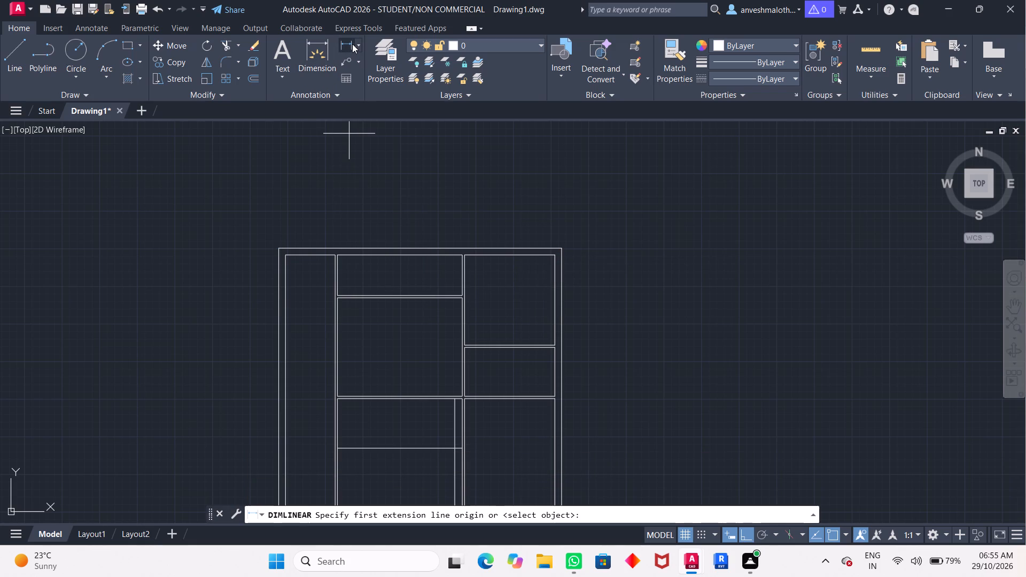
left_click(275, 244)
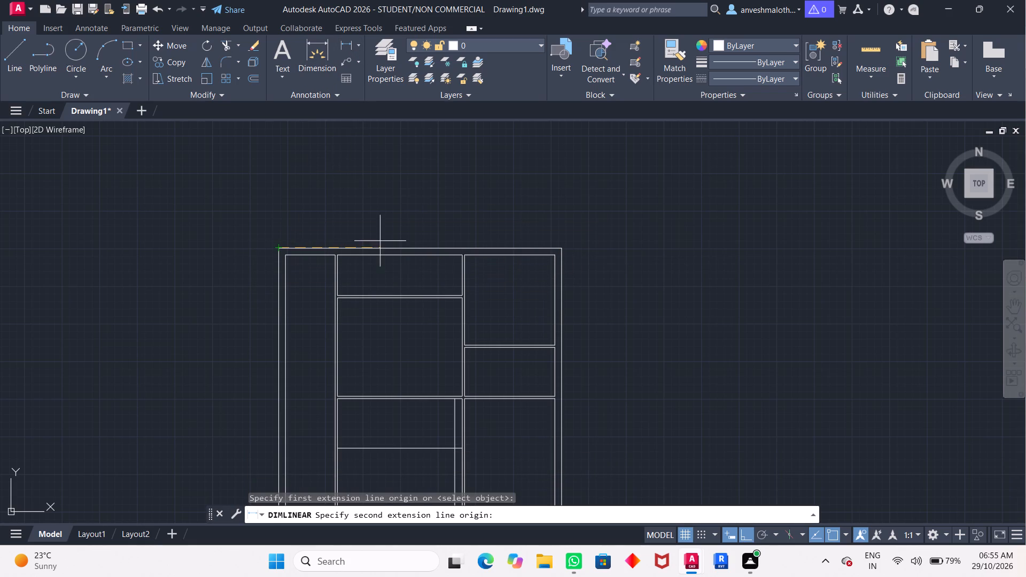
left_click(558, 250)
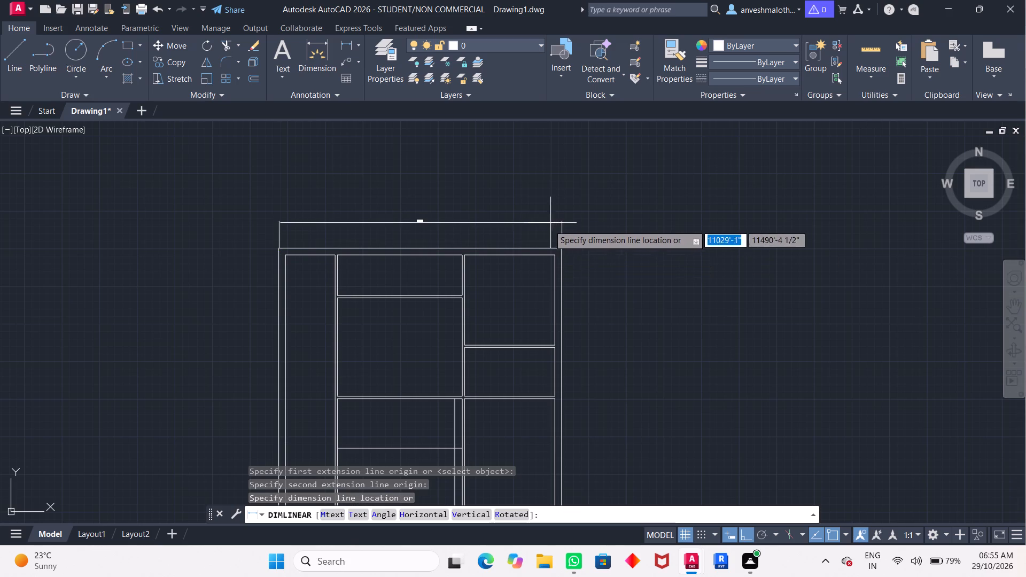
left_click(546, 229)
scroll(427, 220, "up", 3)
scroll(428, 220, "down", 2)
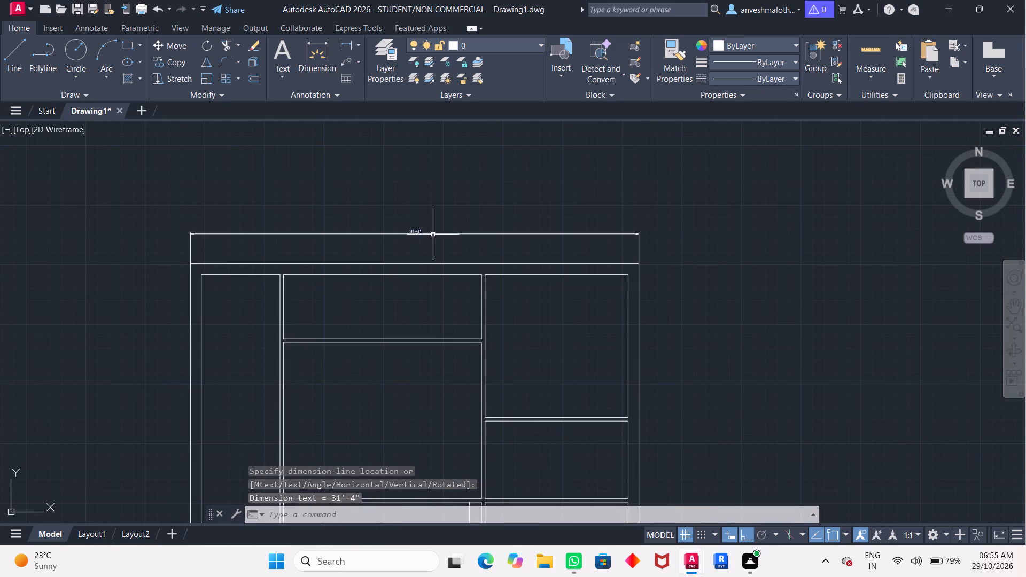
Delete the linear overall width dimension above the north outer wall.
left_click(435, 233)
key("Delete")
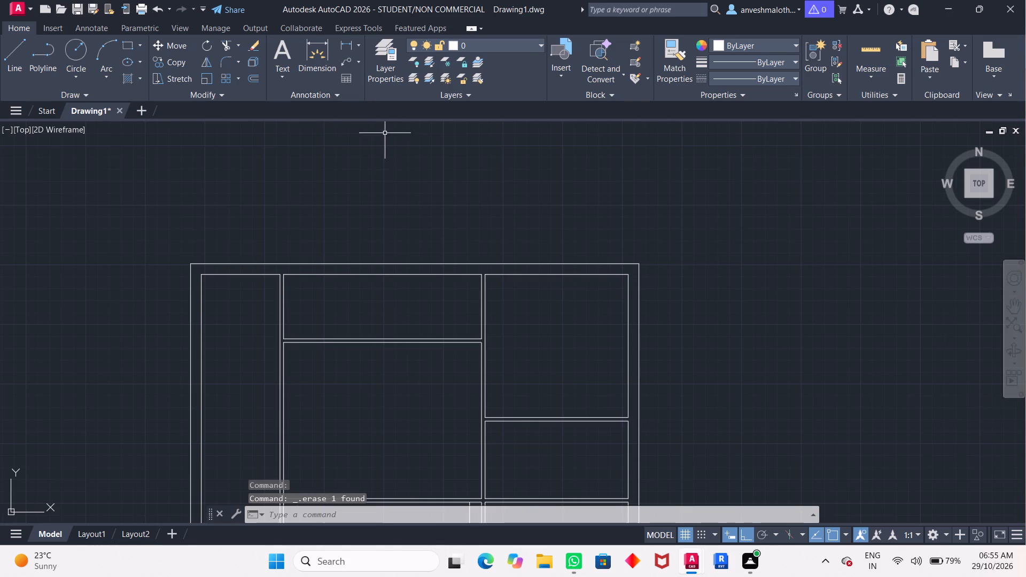
Delete the single vertical line inside the southern middle rooms, just west of their east wall.
scroll(416, 284, "down", 3)
middle_click_drag(397, 297, 379, 289)
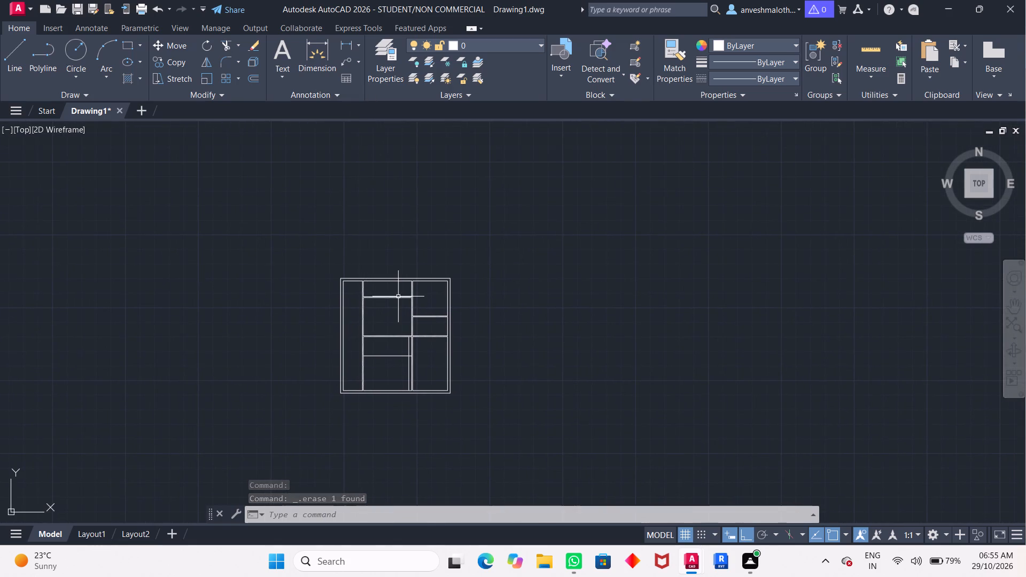
scroll(421, 323, "up", 3)
middle_click_drag(416, 341, 458, 143)
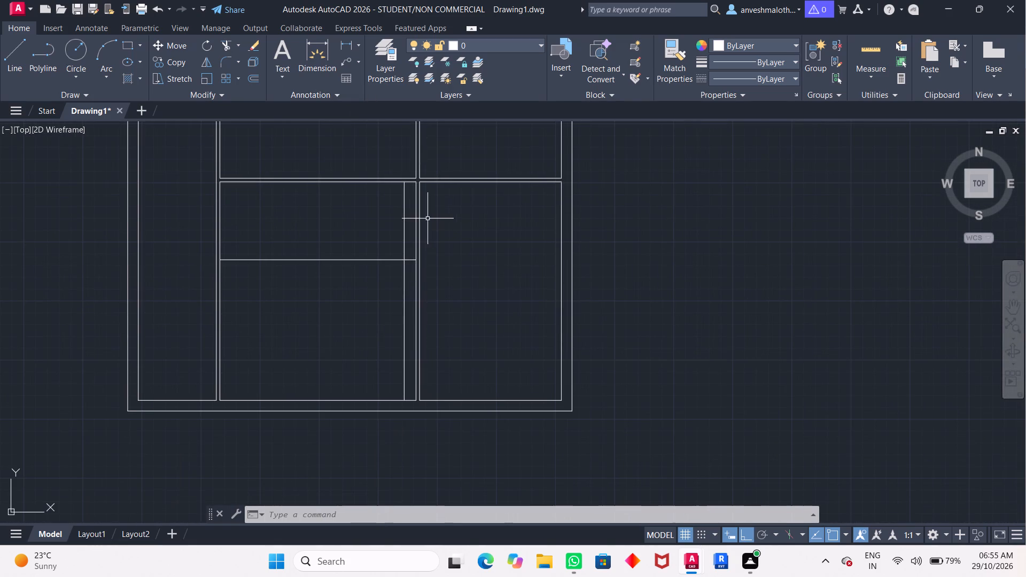
left_click(405, 202)
key("Delete")
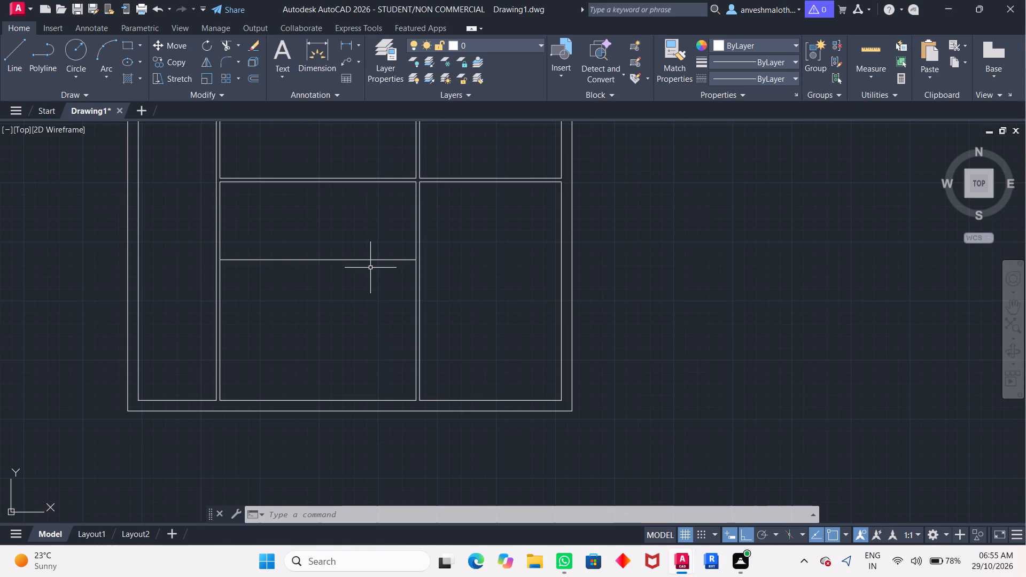
Offset the southeast room's north wall line 11' southward to divide the room.
scroll(472, 258, "up", 1)
middle_click_drag(479, 252, 376, 408)
scroll(397, 386, "down", 1)
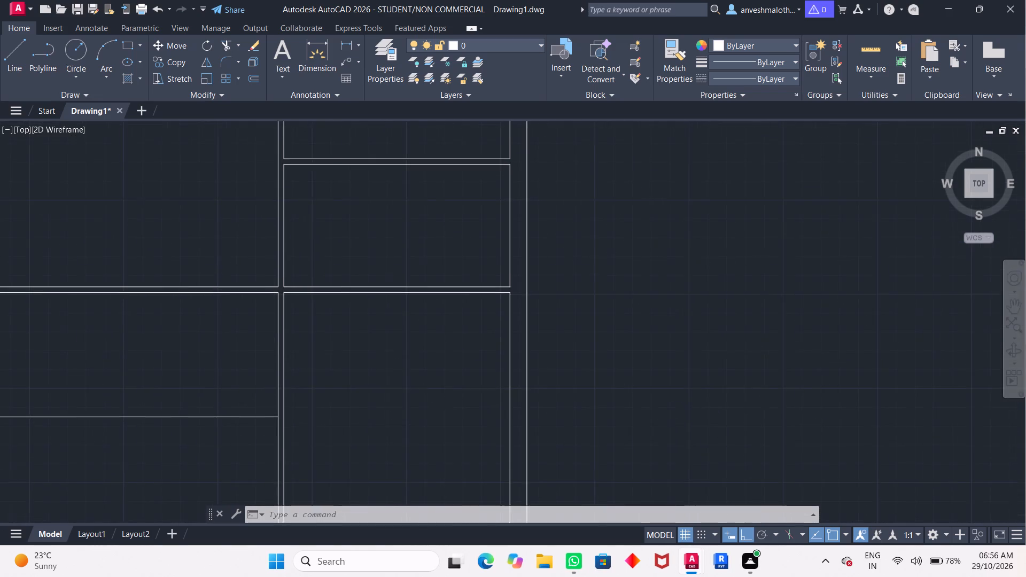
middle_click_drag(397, 386, 432, 250)
scroll(423, 264, "down", 1)
scroll(439, 246, "up", 1)
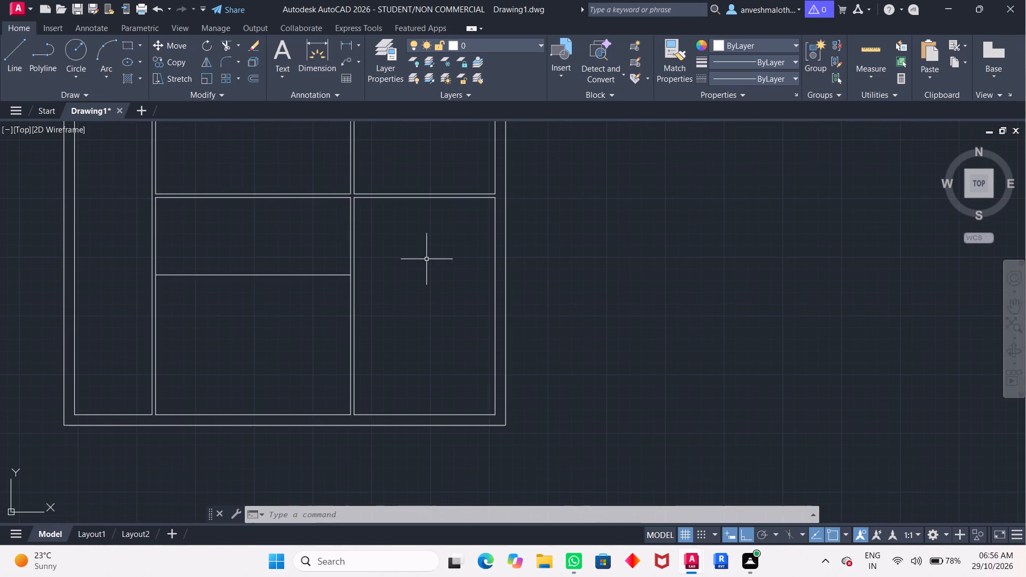
key("o")
key("Return")
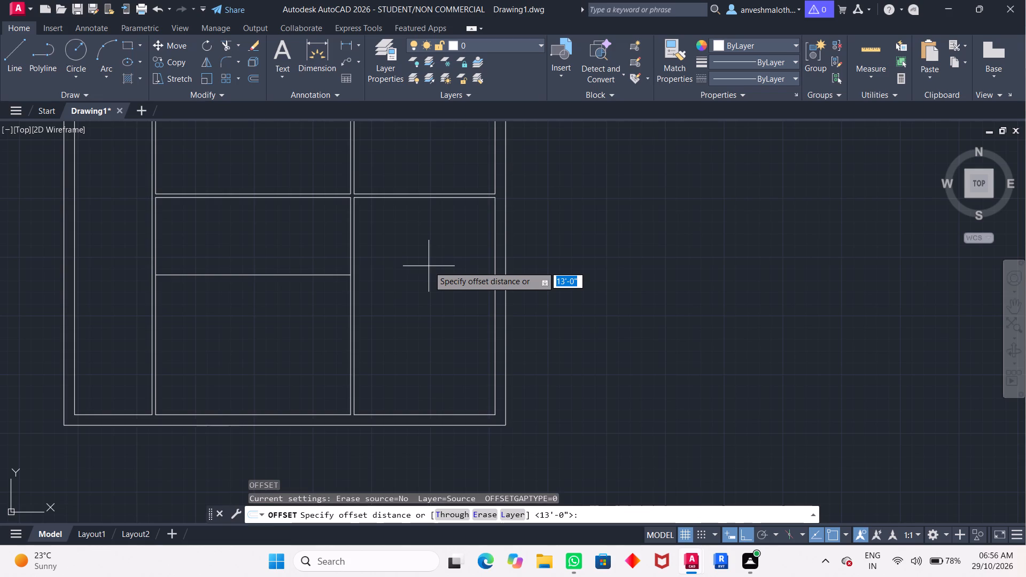
type("11")
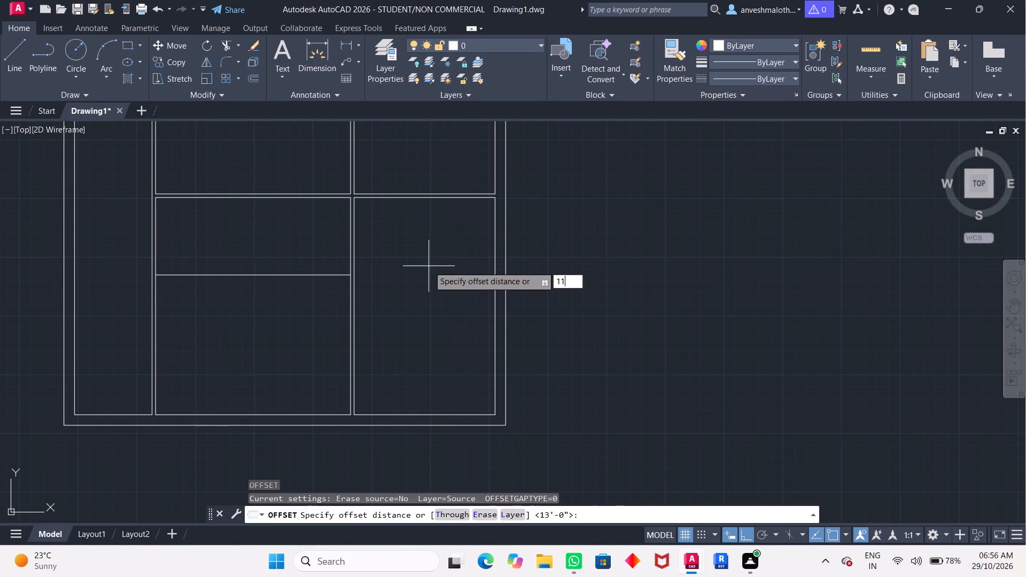
key("apostrophe")
key("Return")
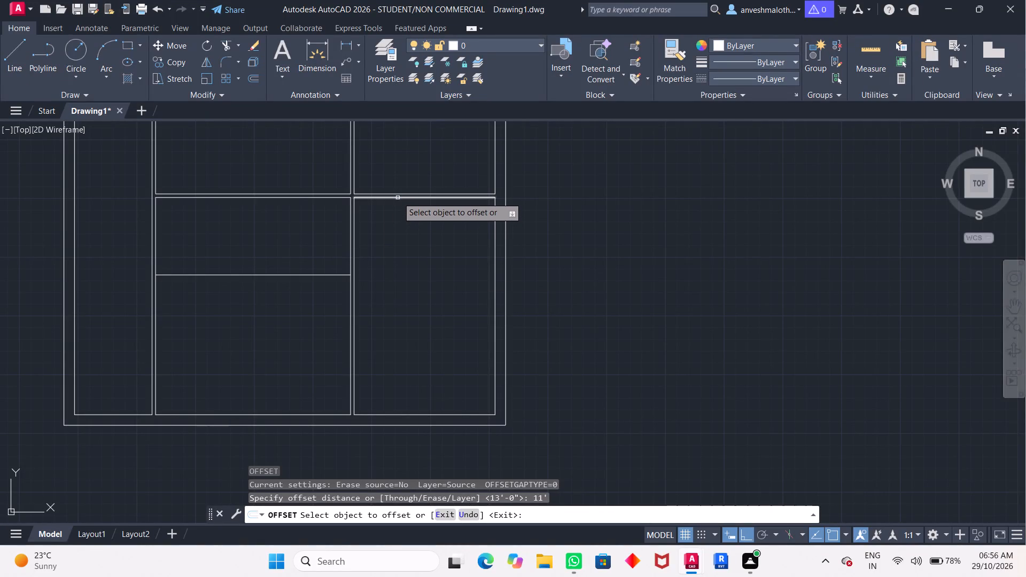
left_click_drag(398, 197, 382, 277)
left_click(383, 275)
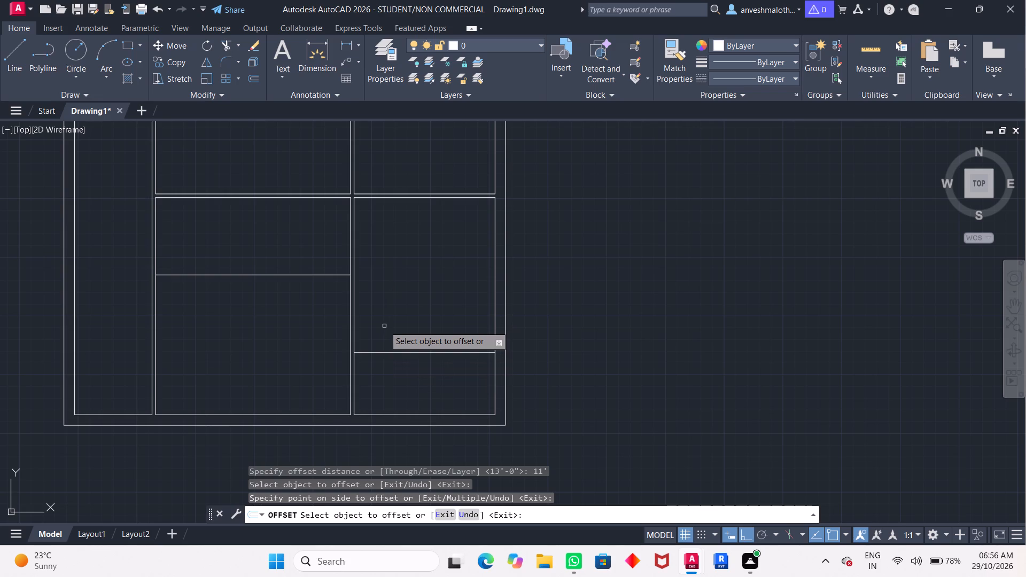
key("space")
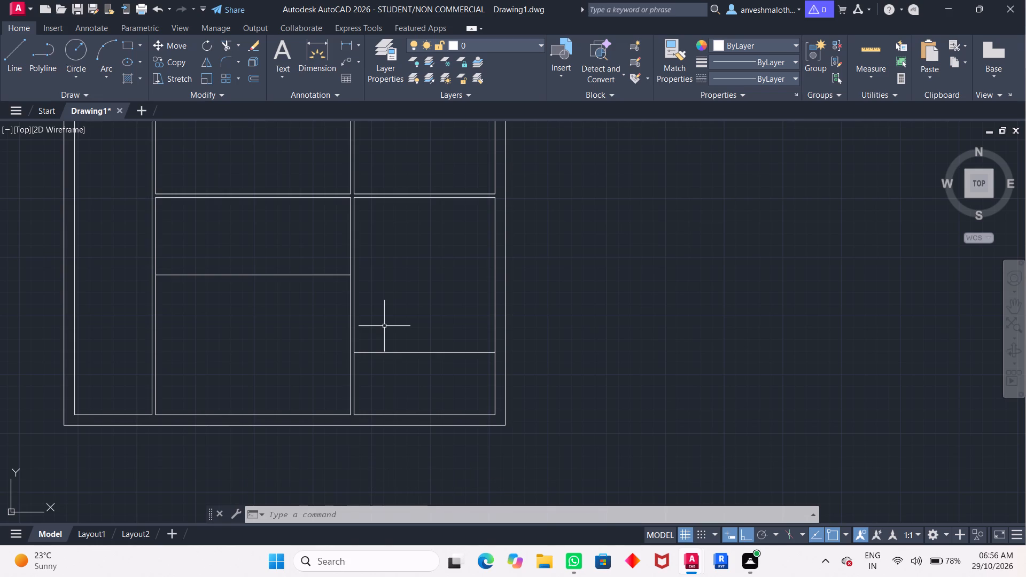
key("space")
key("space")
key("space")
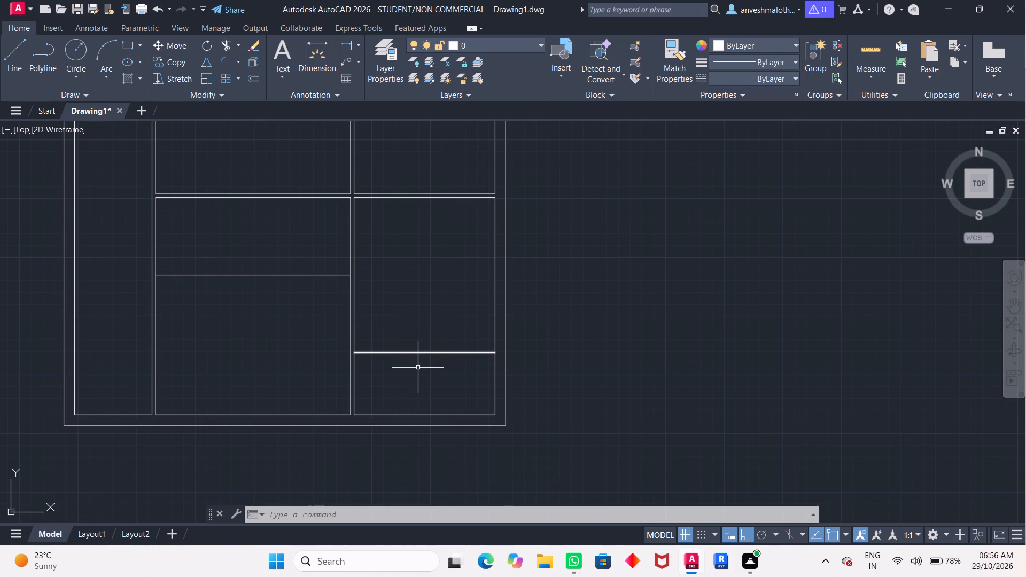
Offset the new dividing line in the southeast room 3" southward to form an inner wall.
key("o")
key("Return")
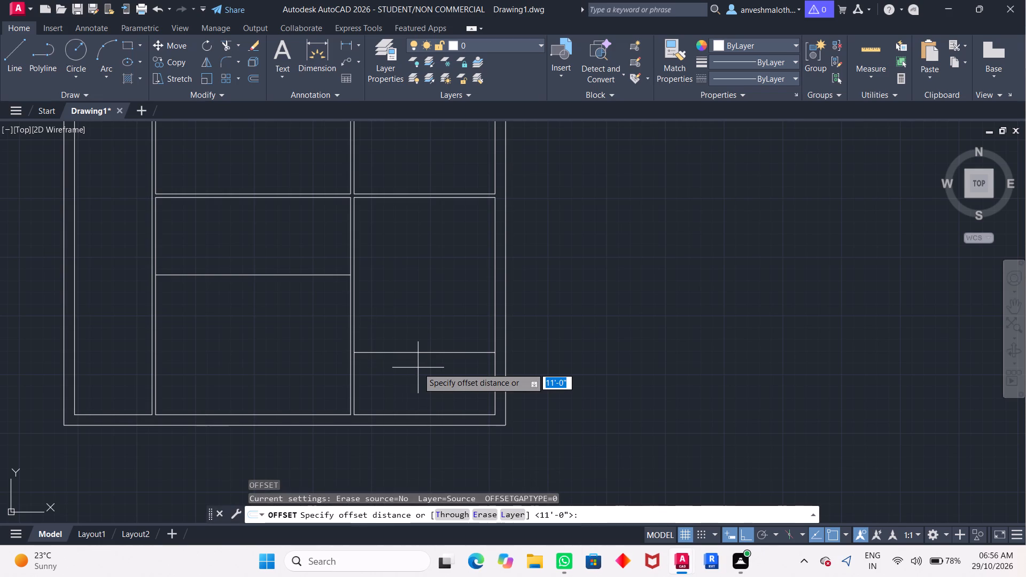
key("3")
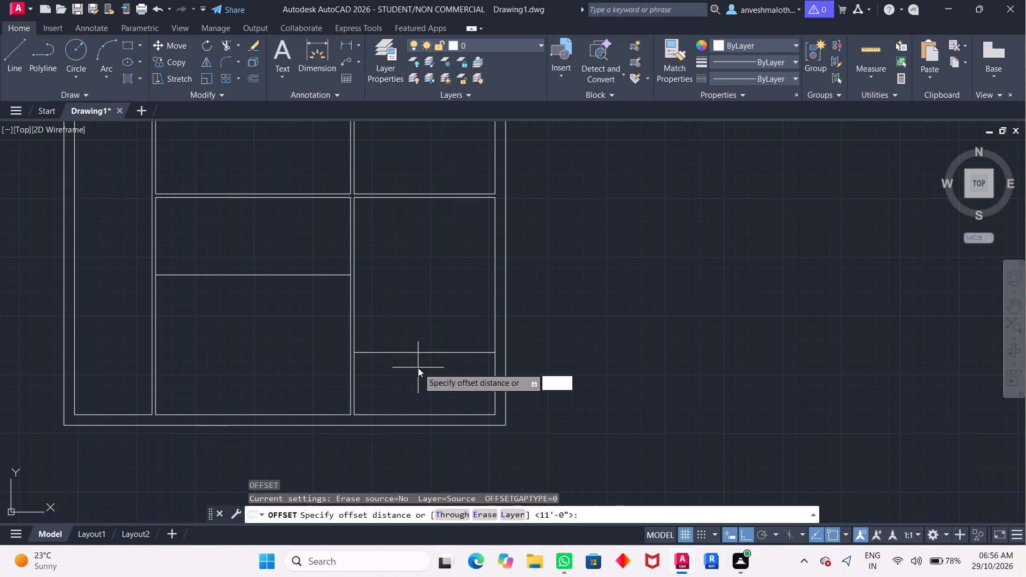
key("shift+quotedbl")
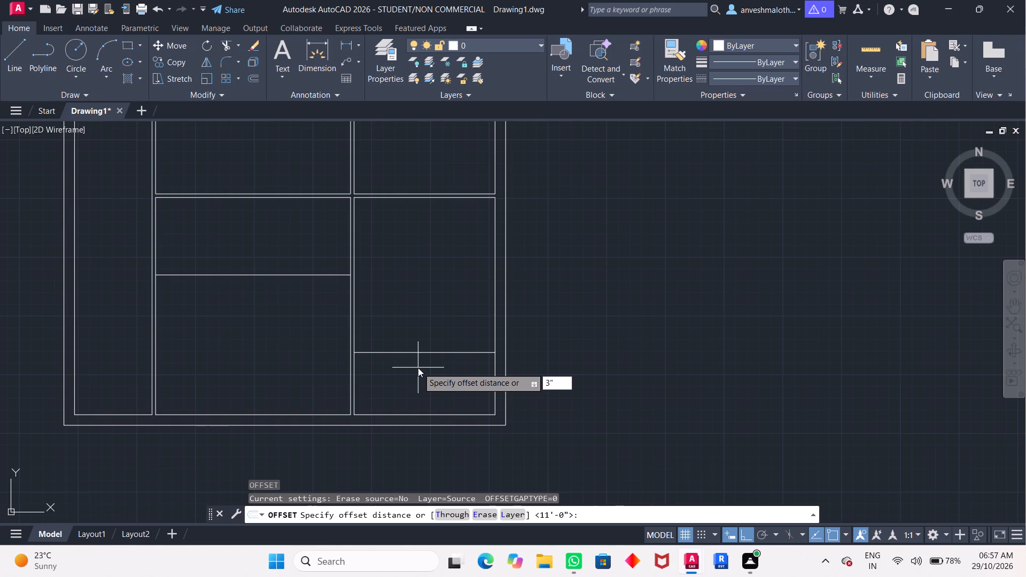
key("Return")
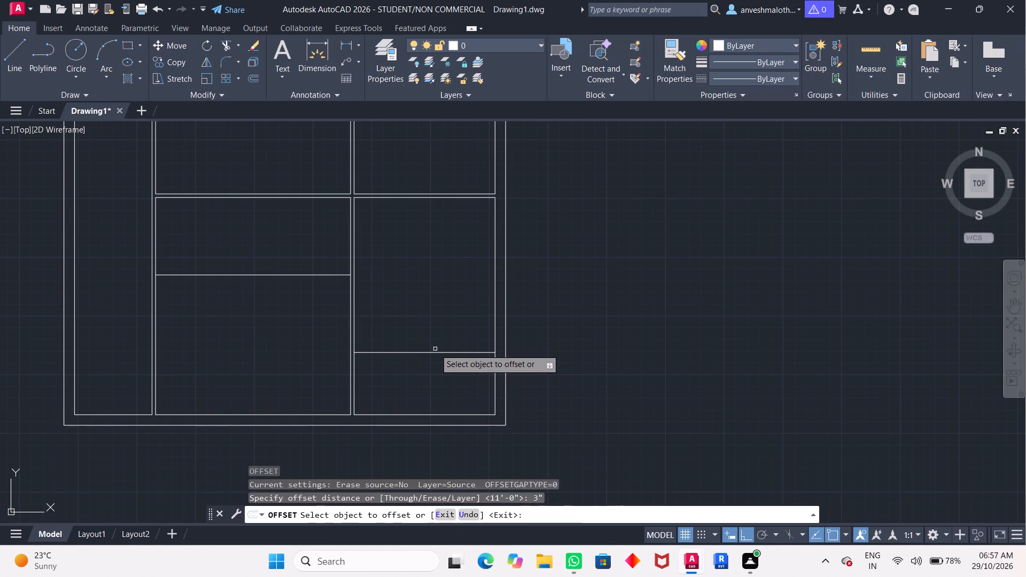
left_click_drag(433, 354, 431, 370)
left_click(431, 370)
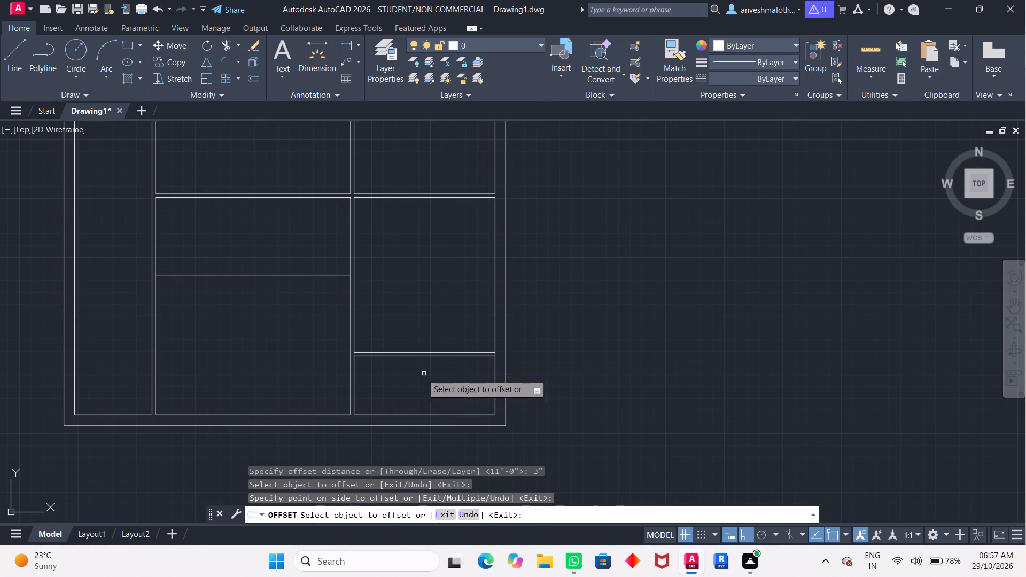
Offset the single horizontal dividing line in the southern middle room 3" northward to form an inner wall.
left_click_drag(264, 276, 270, 255)
left_click(268, 259)
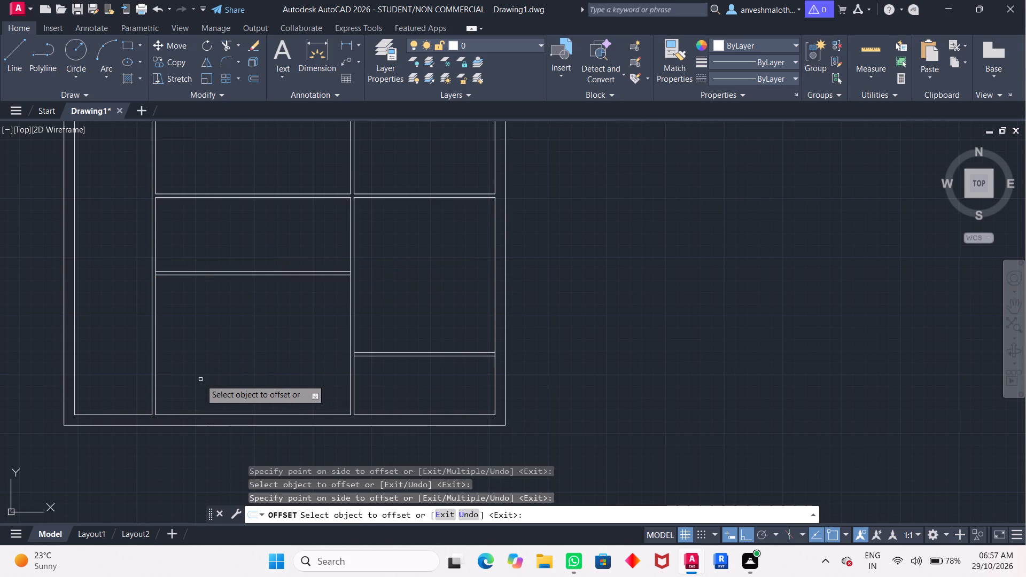
scroll(266, 356, "down", 2)
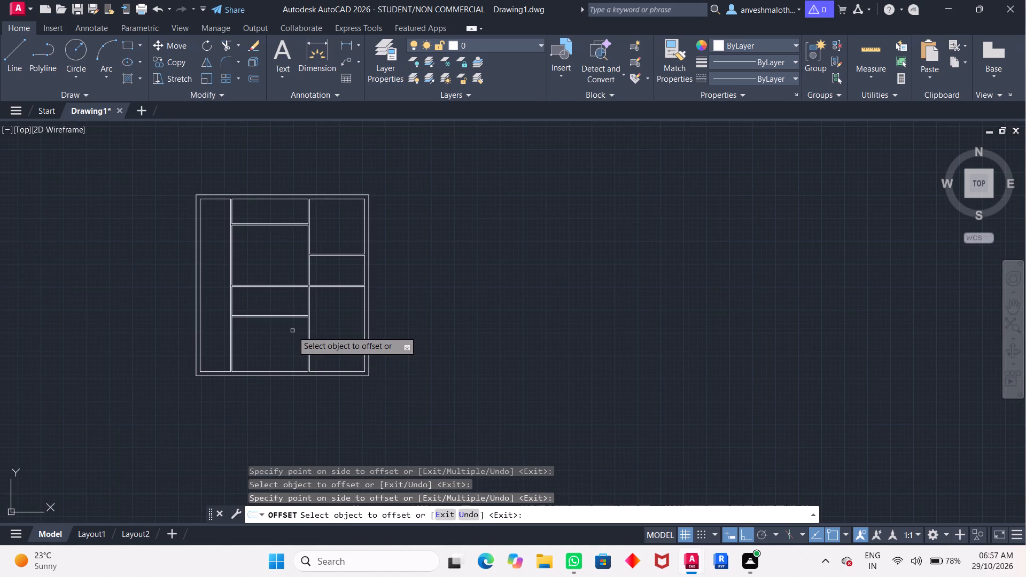
scroll(290, 331, "up", 1)
middle_click_drag(285, 338, 287, 368)
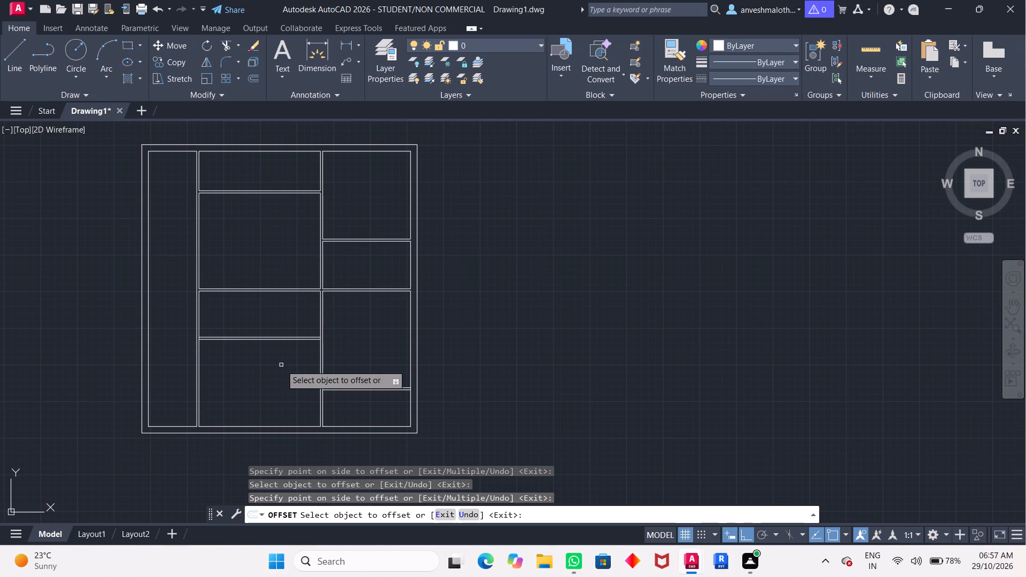
key("Escape")
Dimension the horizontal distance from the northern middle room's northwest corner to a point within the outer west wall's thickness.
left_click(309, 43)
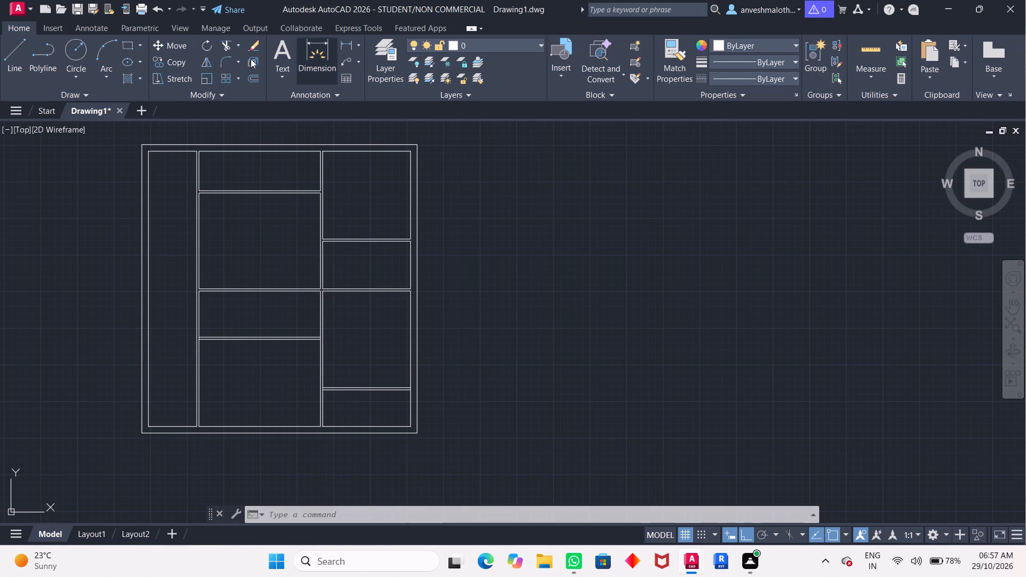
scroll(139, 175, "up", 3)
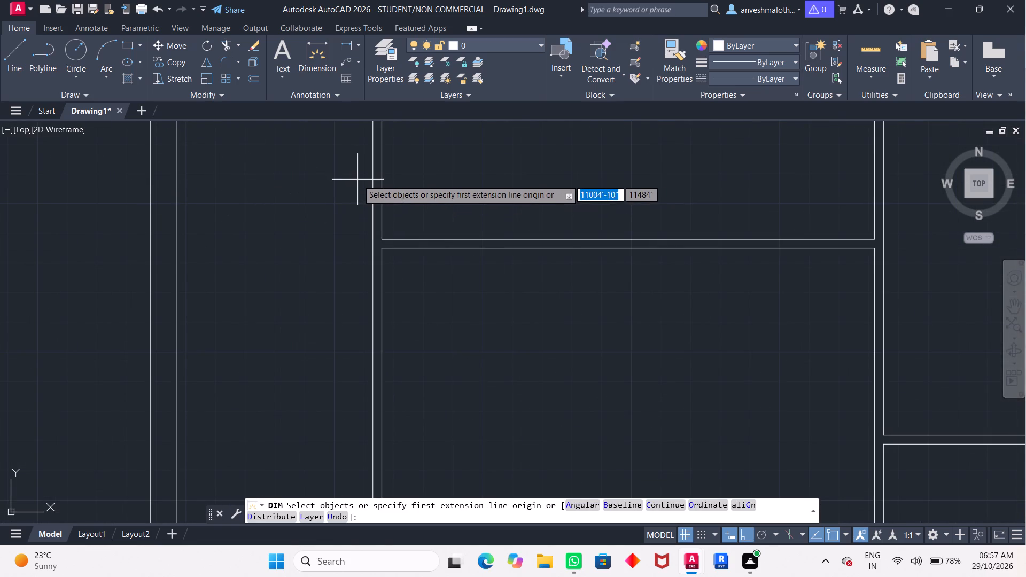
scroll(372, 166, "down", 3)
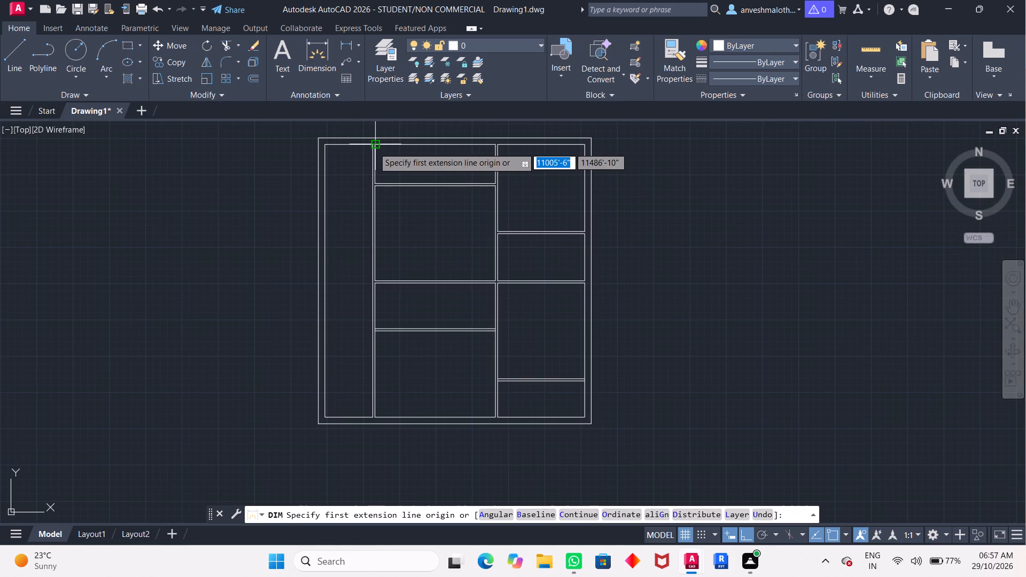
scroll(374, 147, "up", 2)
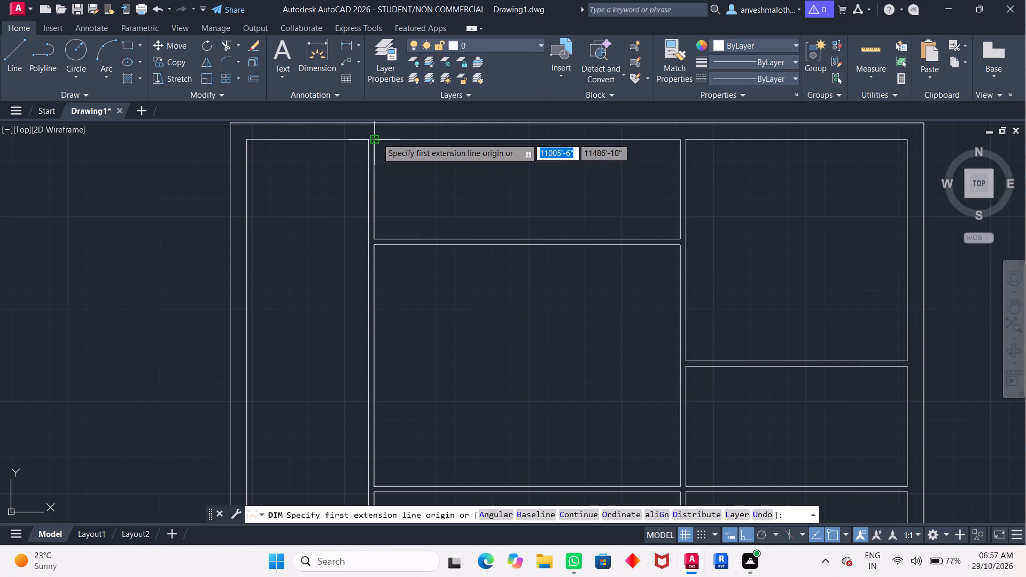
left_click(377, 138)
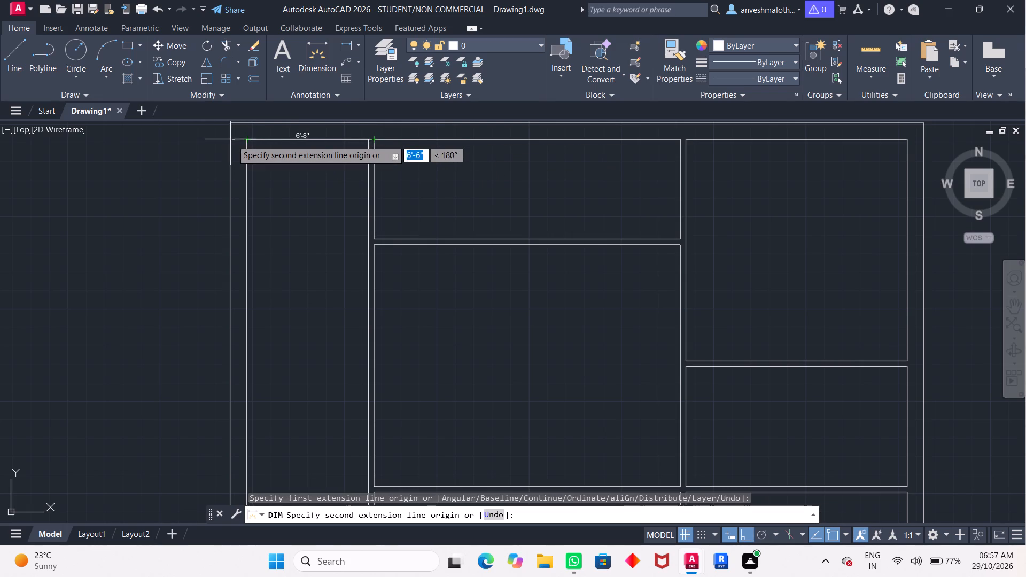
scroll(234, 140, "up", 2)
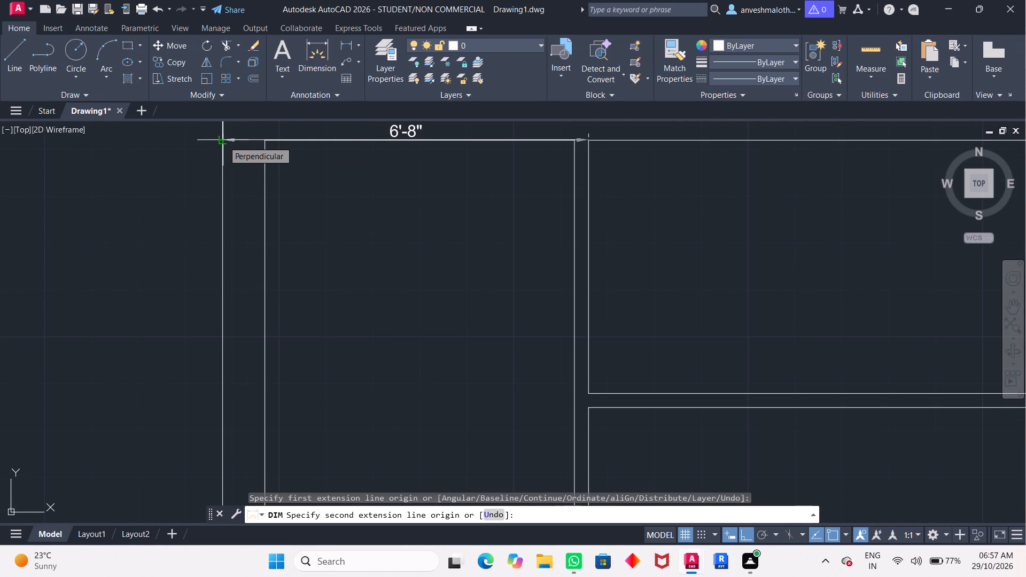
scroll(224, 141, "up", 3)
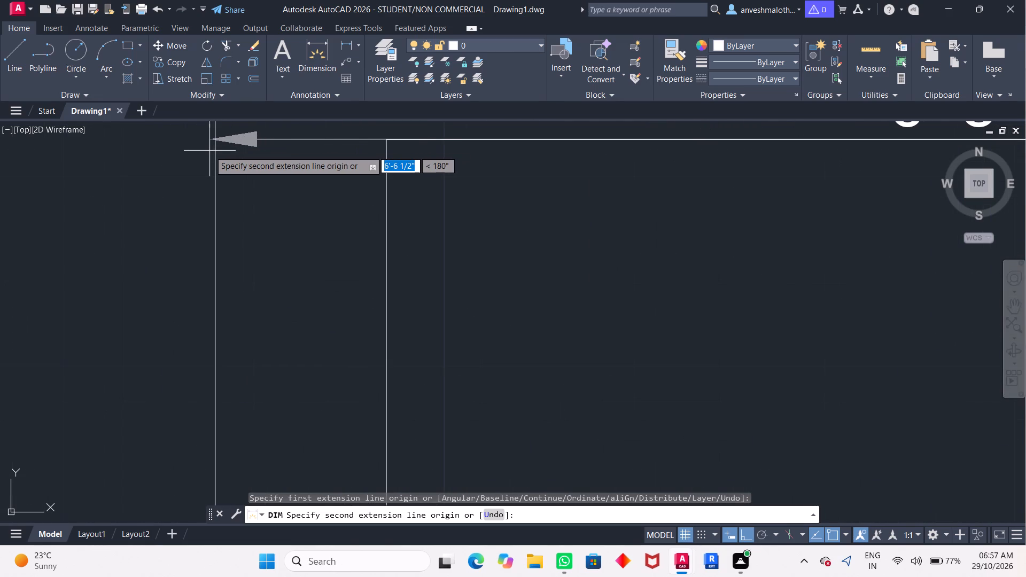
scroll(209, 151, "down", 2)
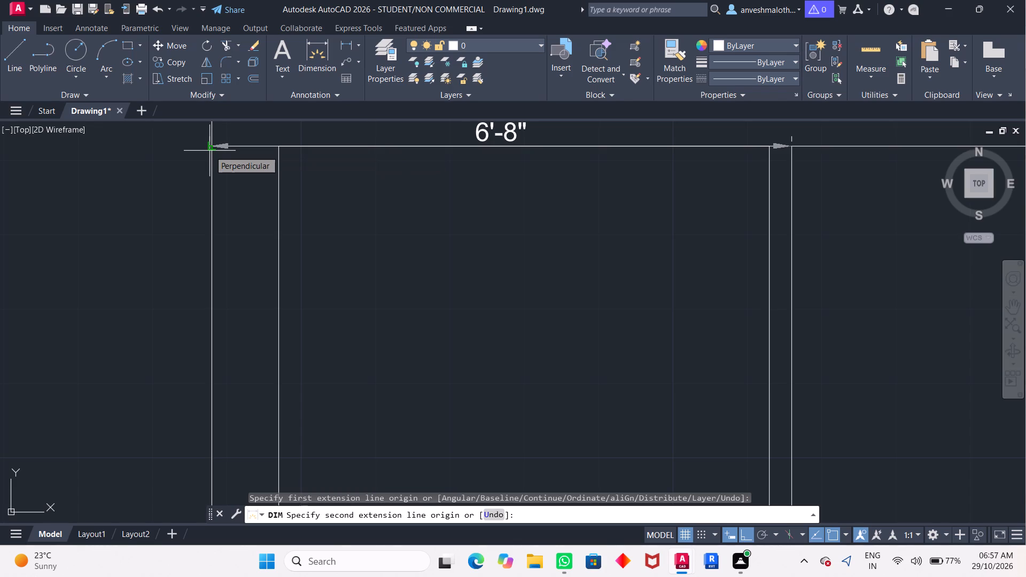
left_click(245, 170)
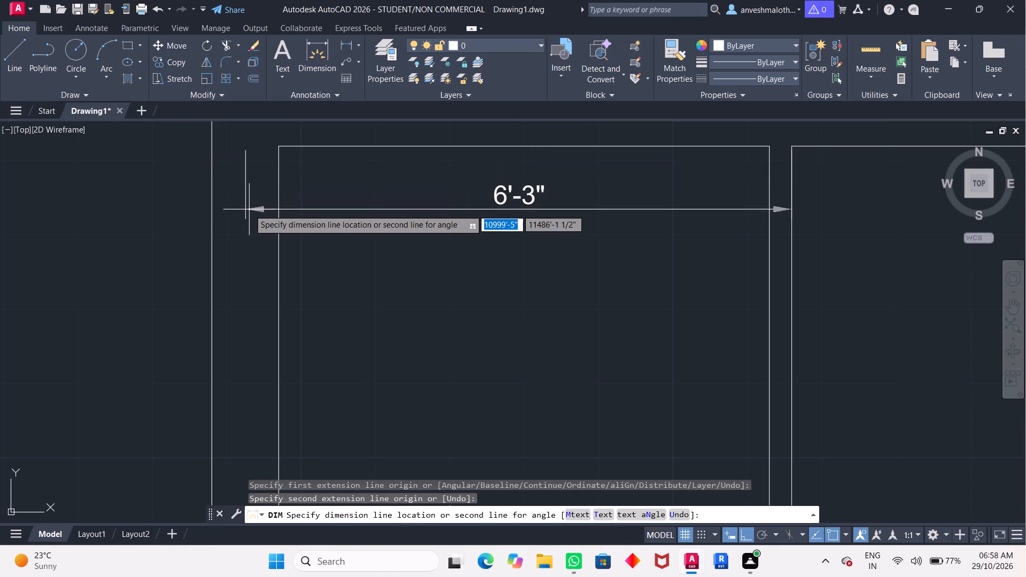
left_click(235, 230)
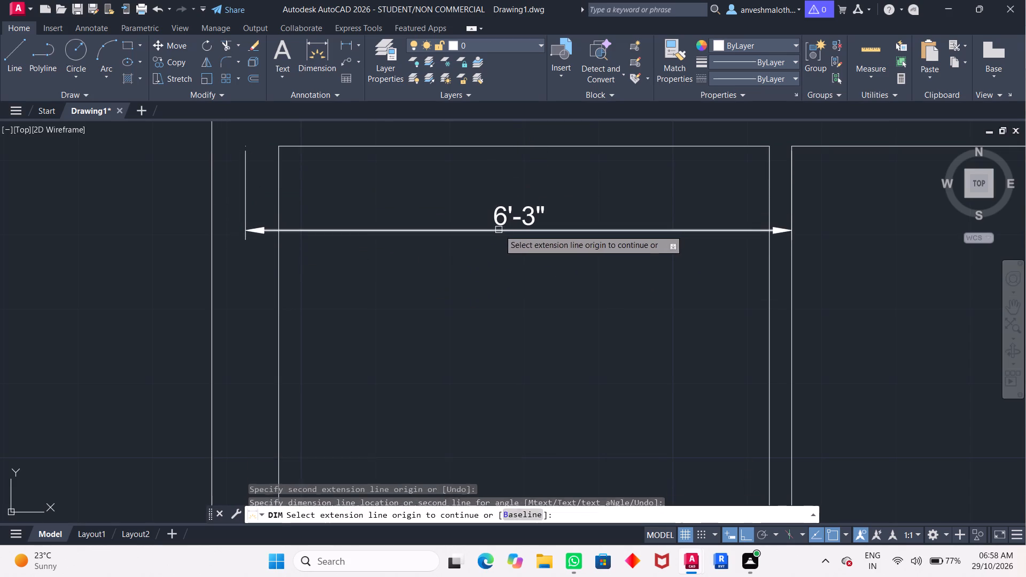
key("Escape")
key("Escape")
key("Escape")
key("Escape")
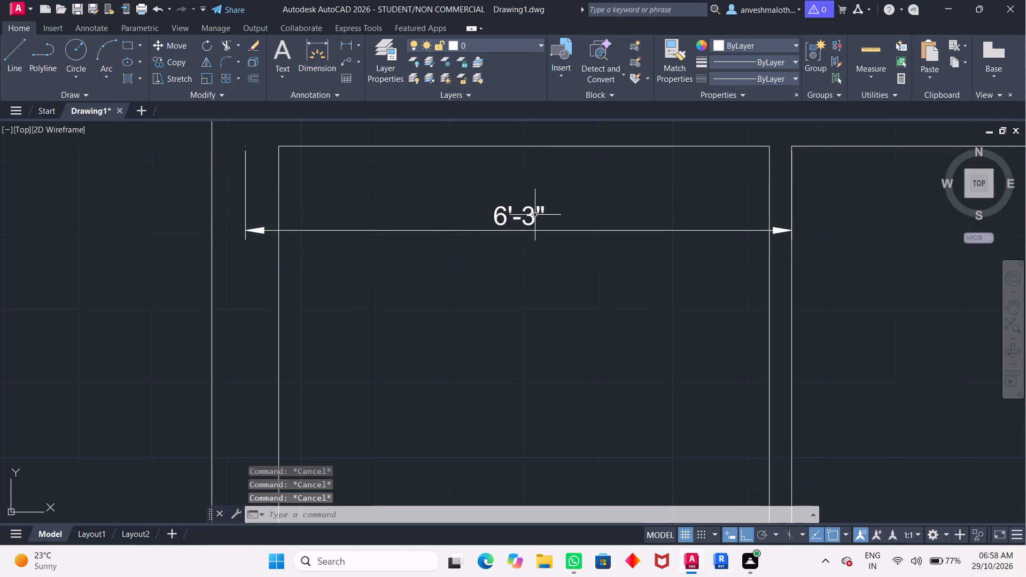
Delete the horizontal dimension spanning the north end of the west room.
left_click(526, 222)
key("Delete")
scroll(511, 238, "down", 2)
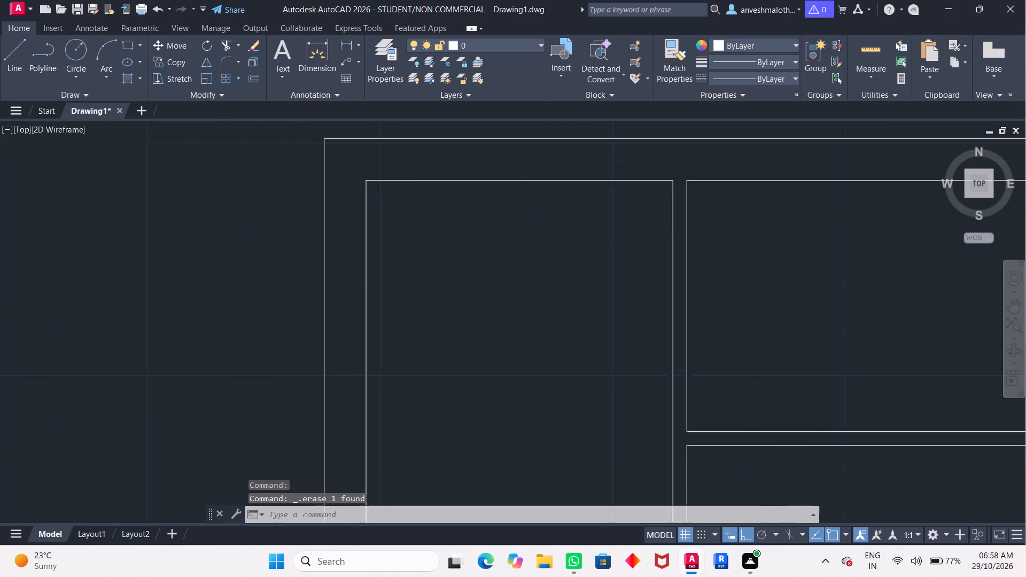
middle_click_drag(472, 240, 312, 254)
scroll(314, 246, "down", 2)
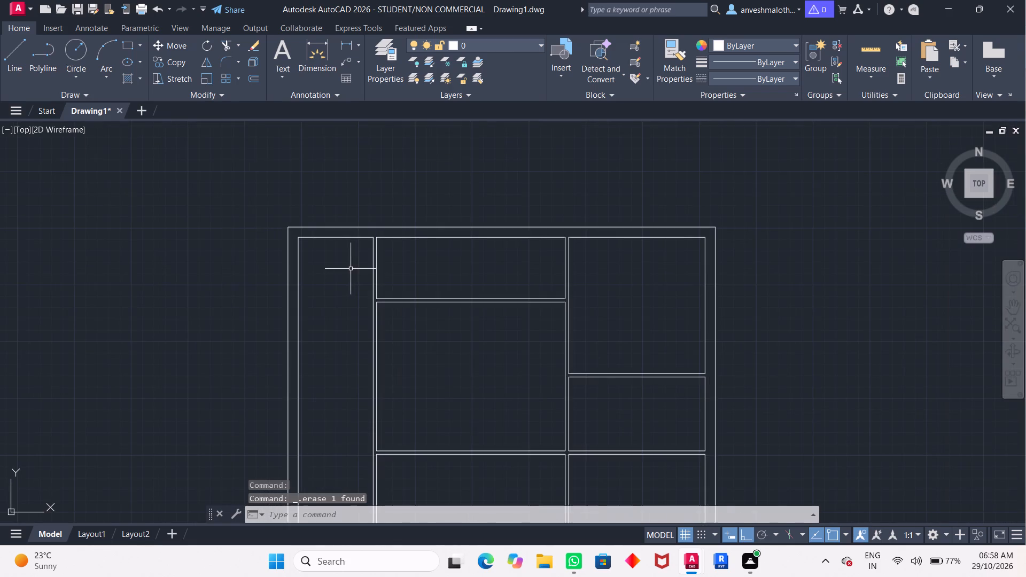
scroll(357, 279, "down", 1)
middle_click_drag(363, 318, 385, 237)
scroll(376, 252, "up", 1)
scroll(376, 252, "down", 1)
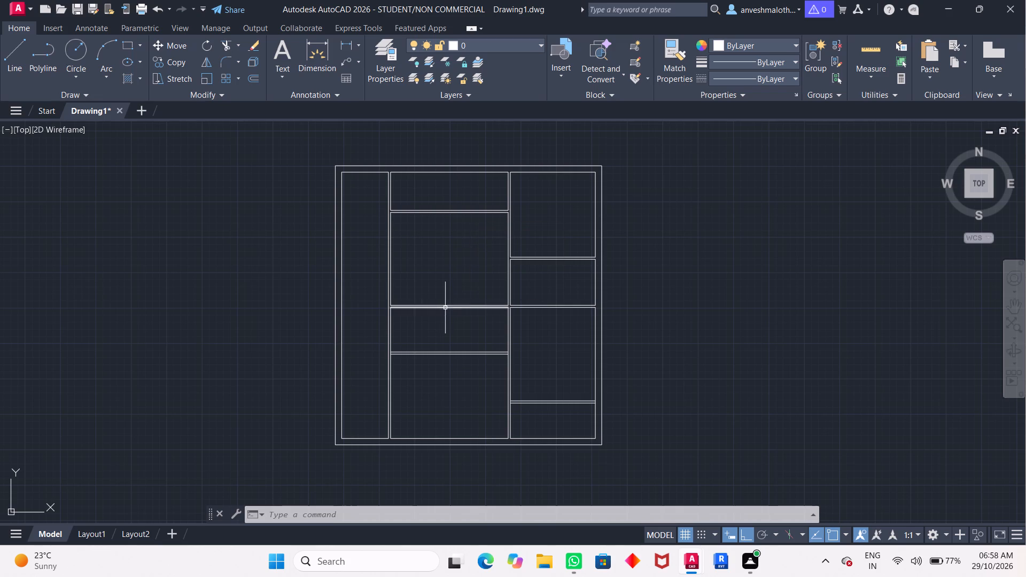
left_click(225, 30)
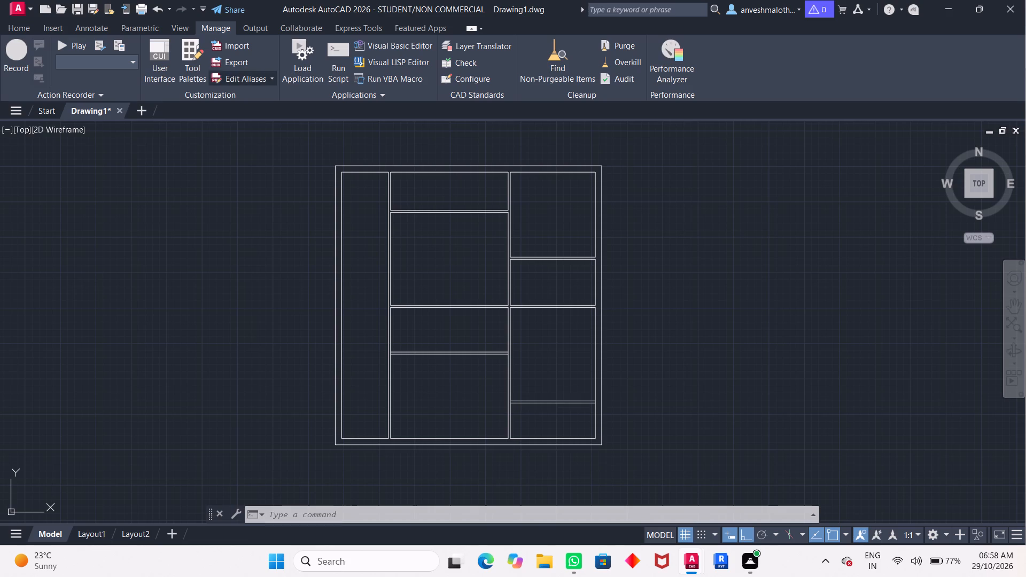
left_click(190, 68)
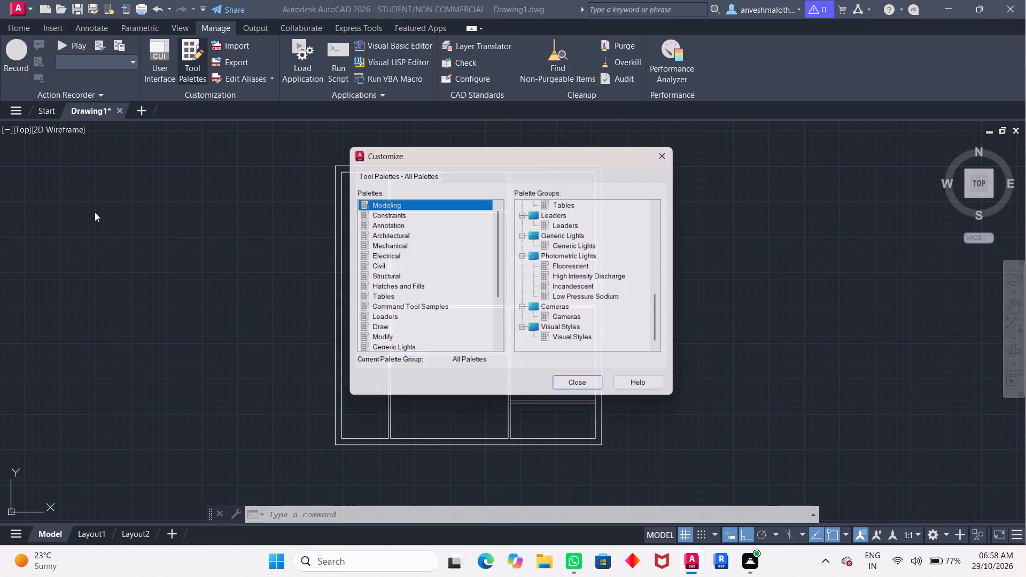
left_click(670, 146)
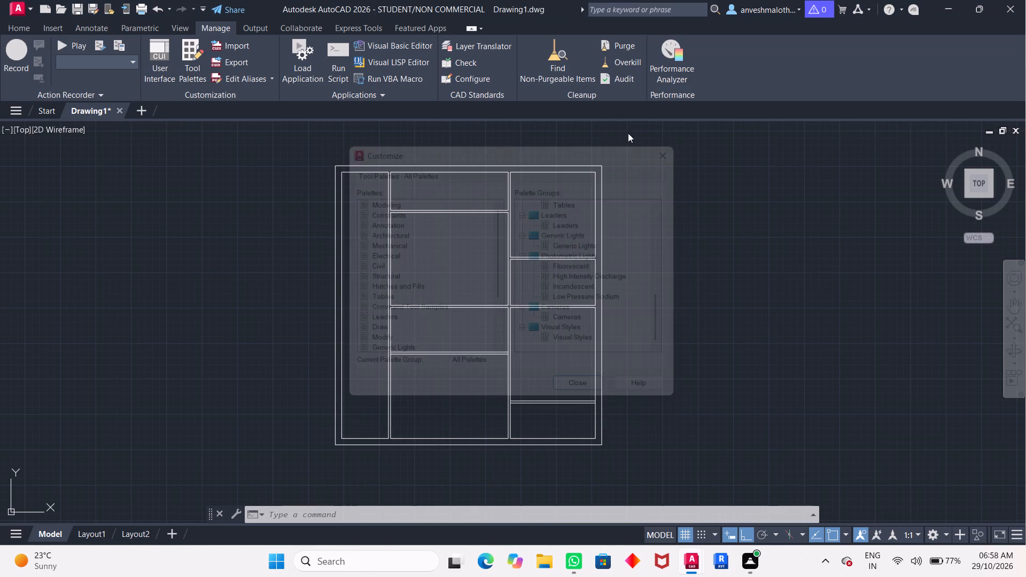
Display the tool palettes and insert an Imperial Door block in the empty area west of the plan.
left_click(177, 28)
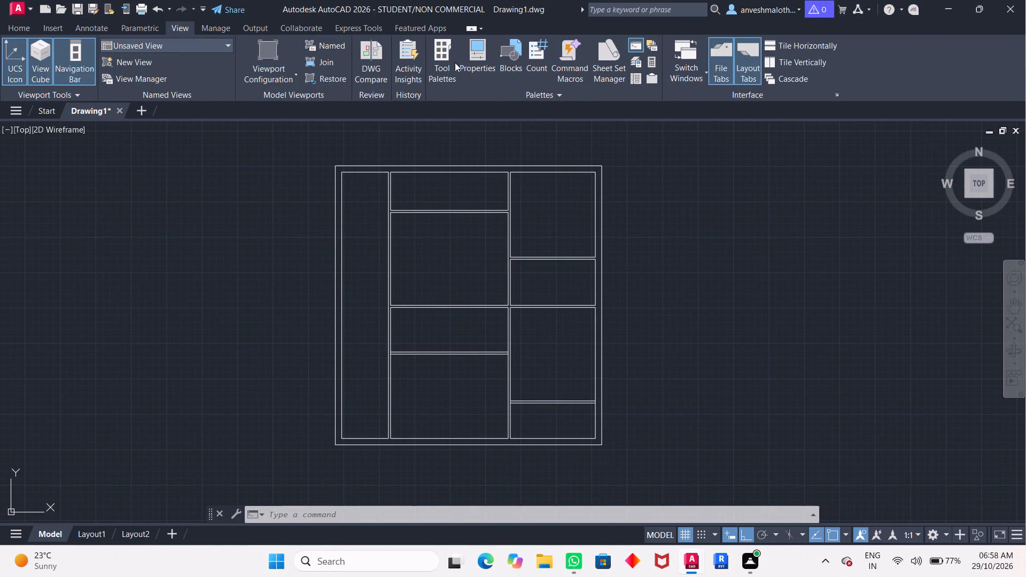
left_click(441, 60)
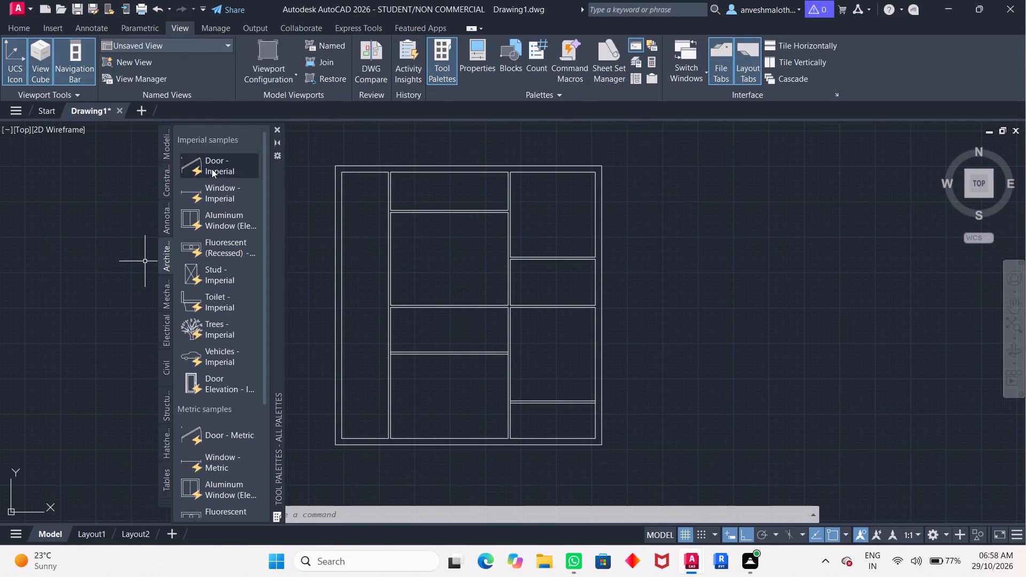
left_click_drag(211, 170, 87, 217)
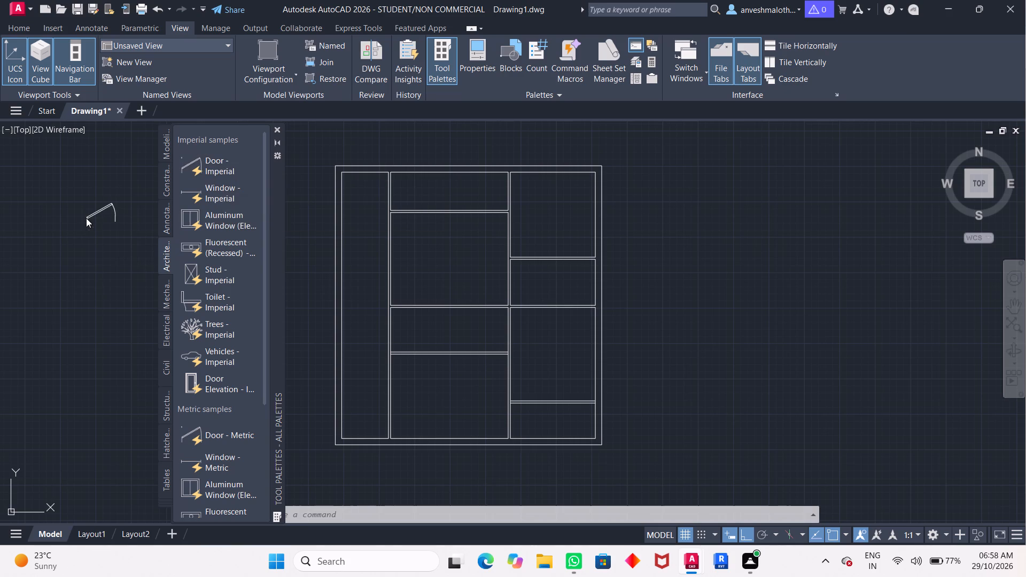
left_click(86, 218)
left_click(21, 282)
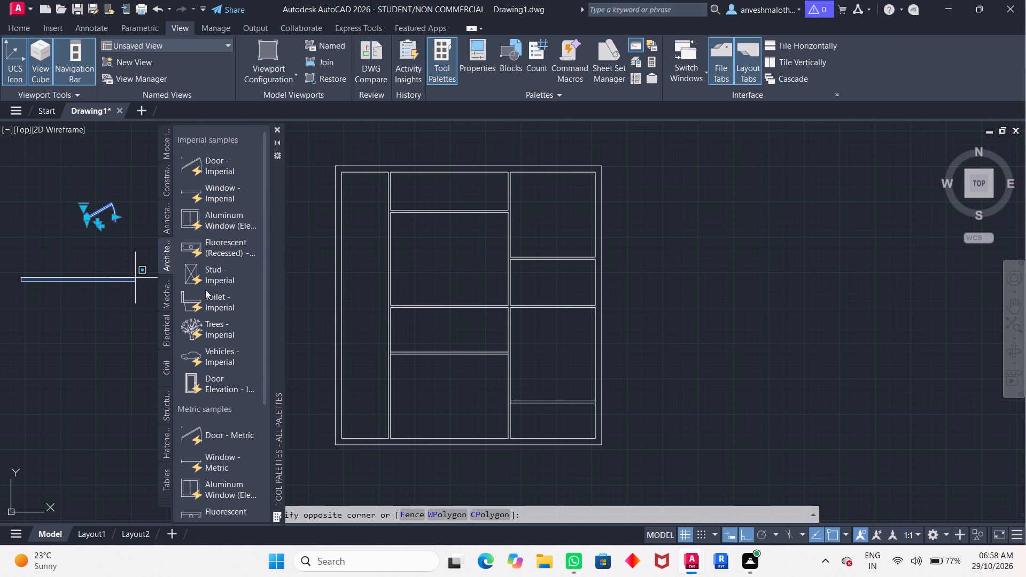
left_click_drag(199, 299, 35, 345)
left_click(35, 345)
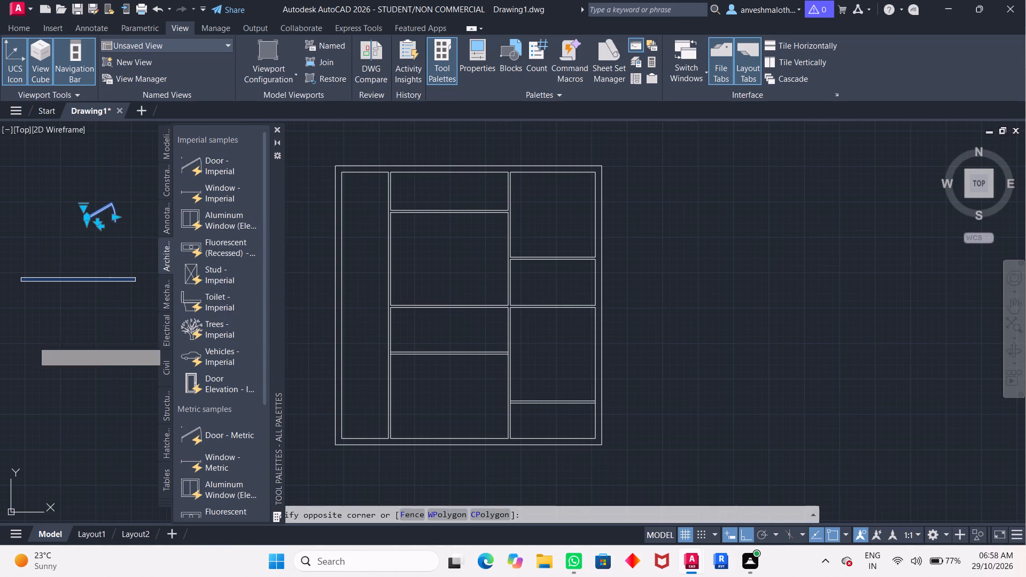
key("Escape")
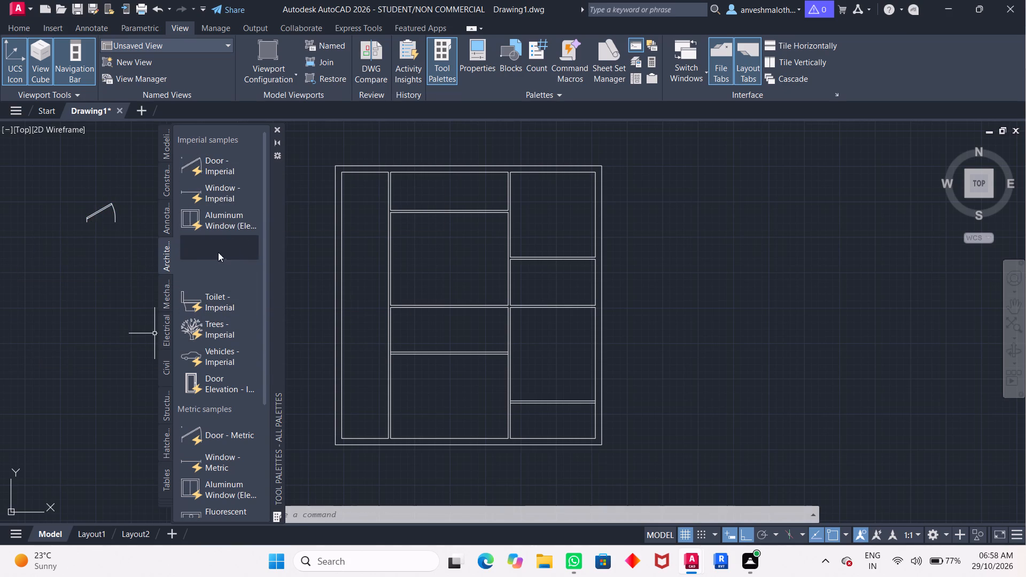
Insert an Imperial Toilet block in the empty area west of the plan, below the door.
left_click_drag(196, 302, 108, 317)
left_click(107, 317)
key("Escape")
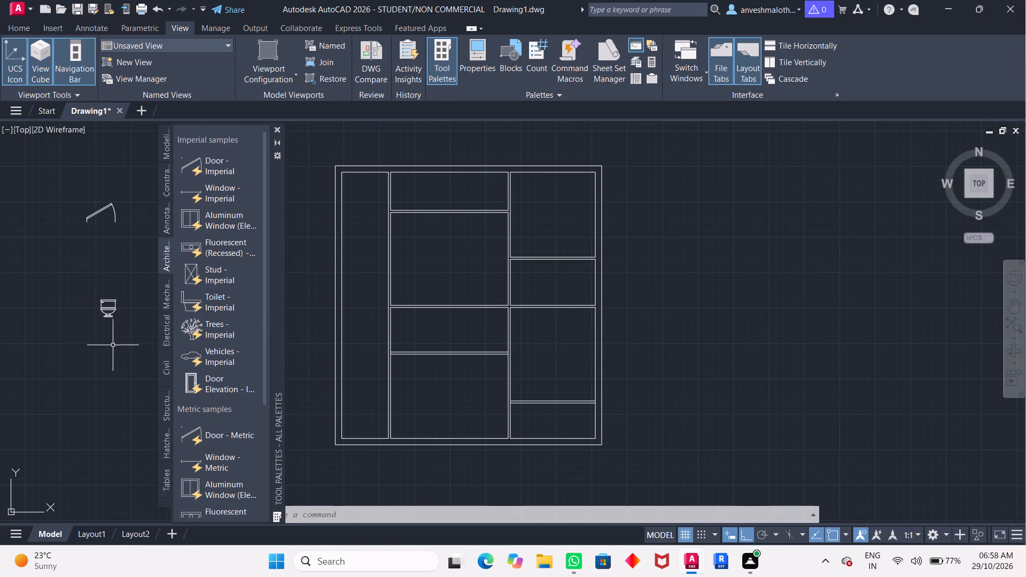
Insert an Imperial Trees block southwest of the toilet, outside the plan, and close the tool palettes.
left_click_drag(215, 353, 108, 356)
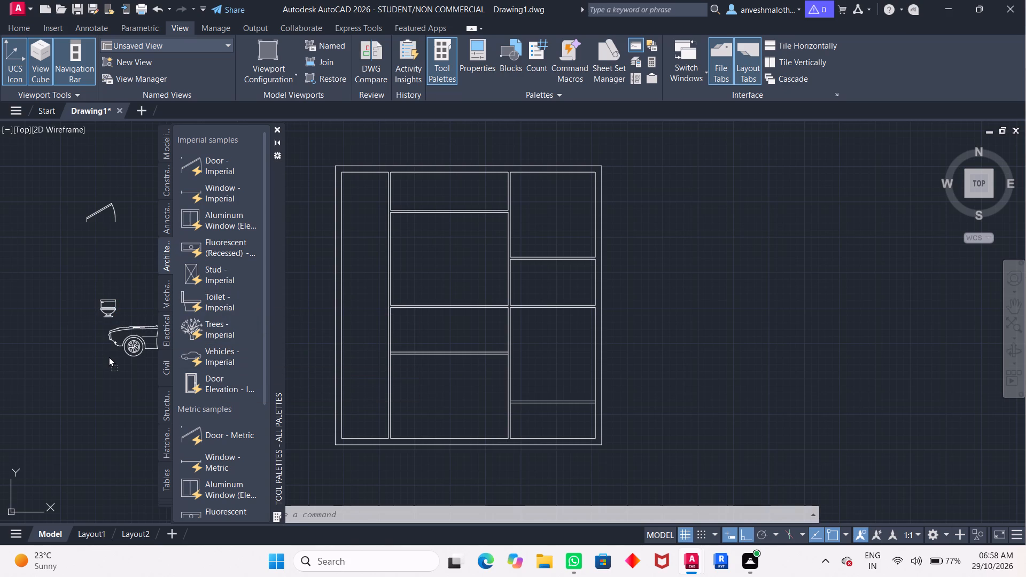
left_click_drag(108, 356, 213, 339)
left_click(213, 337)
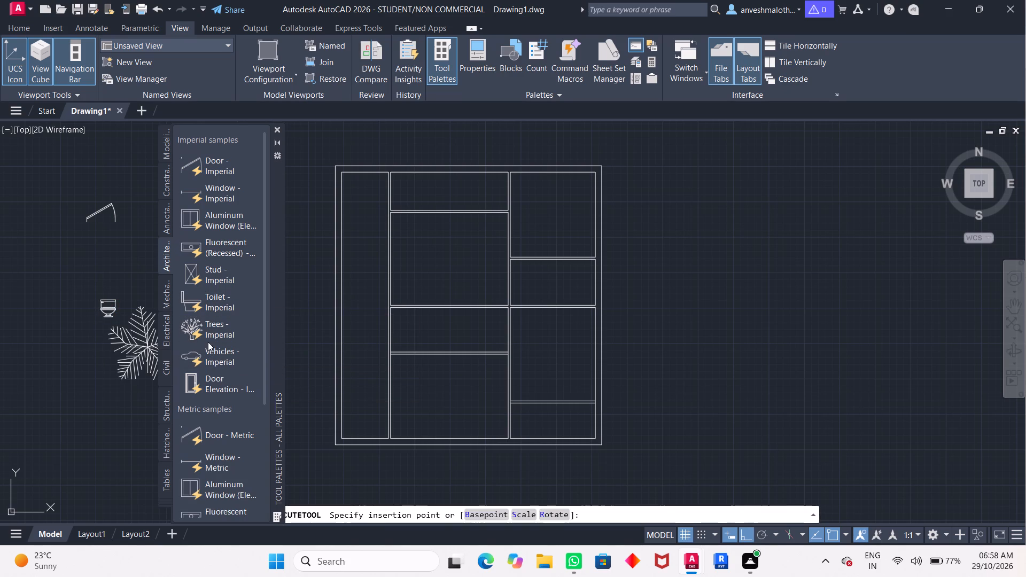
left_click(53, 379)
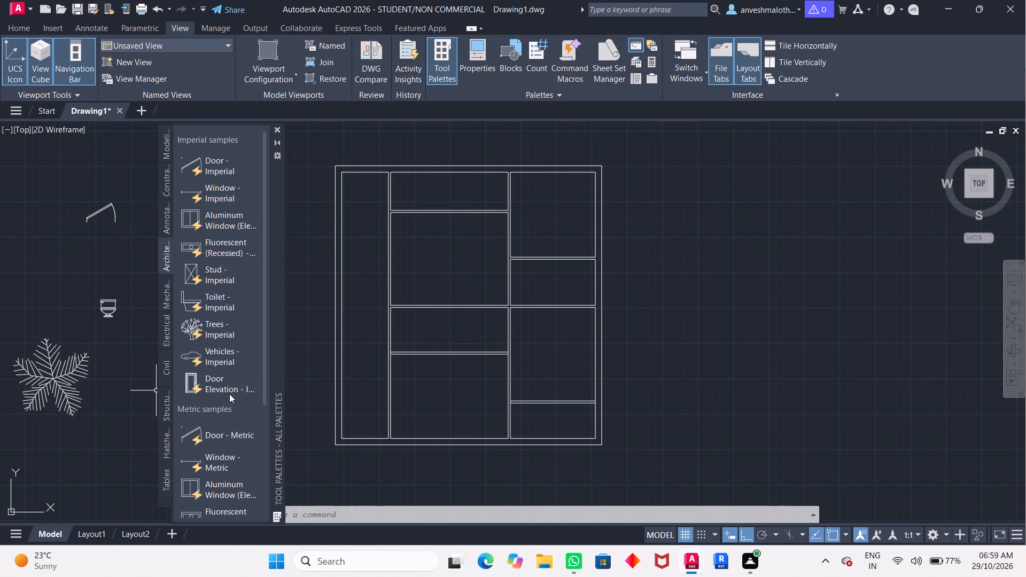
left_click(276, 130)
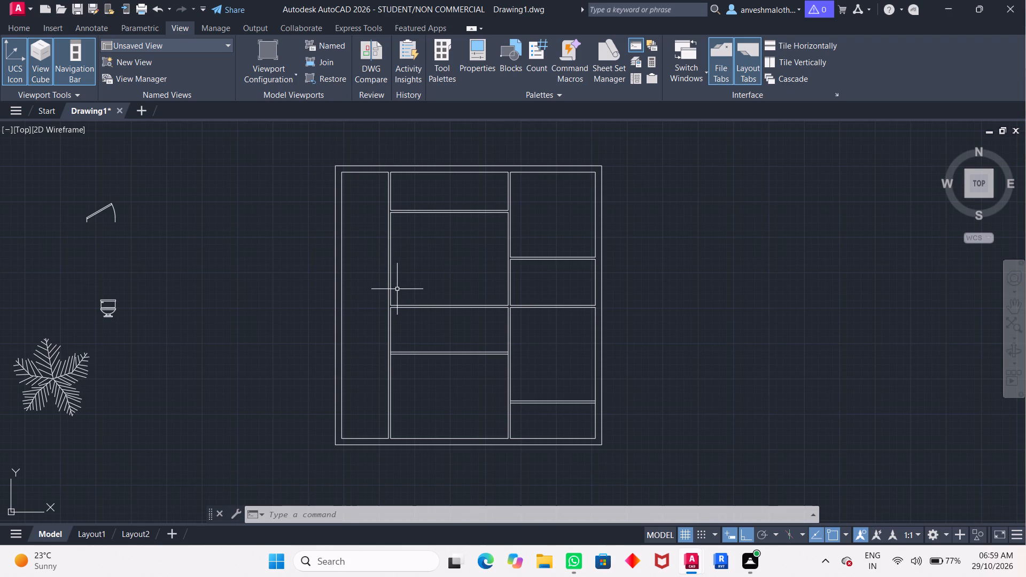
Set the door block west of the plan to its Open 90º state.
left_click(108, 204)
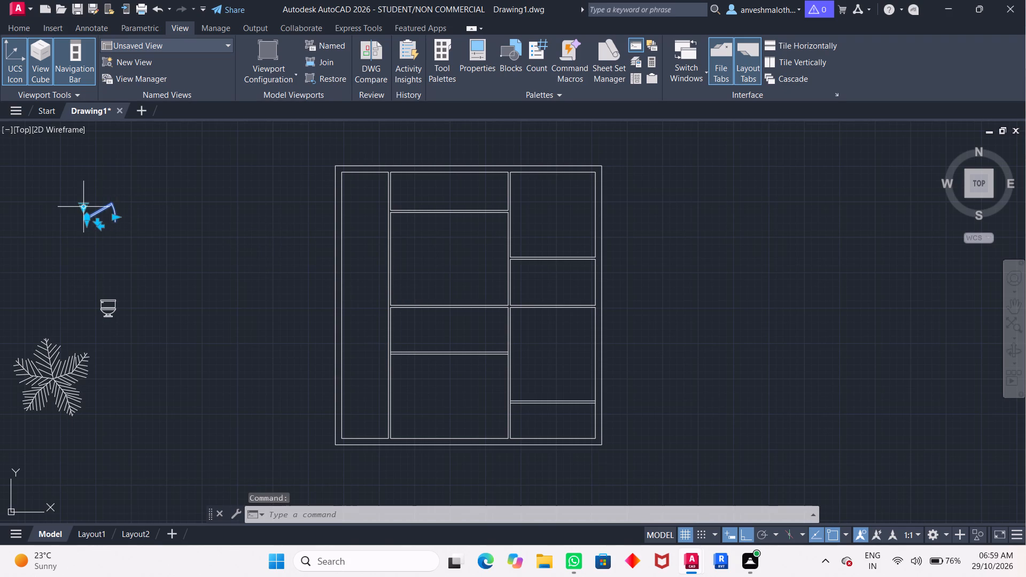
left_click(78, 213)
left_click(79, 212)
left_click_drag(79, 209, 73, 213)
left_click(78, 209)
left_click(85, 205)
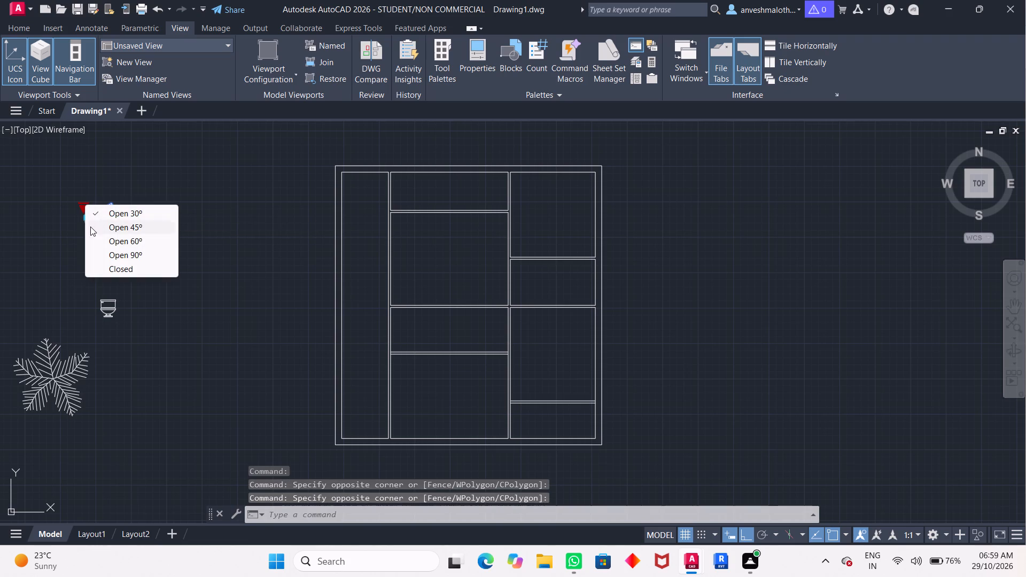
left_click(129, 252)
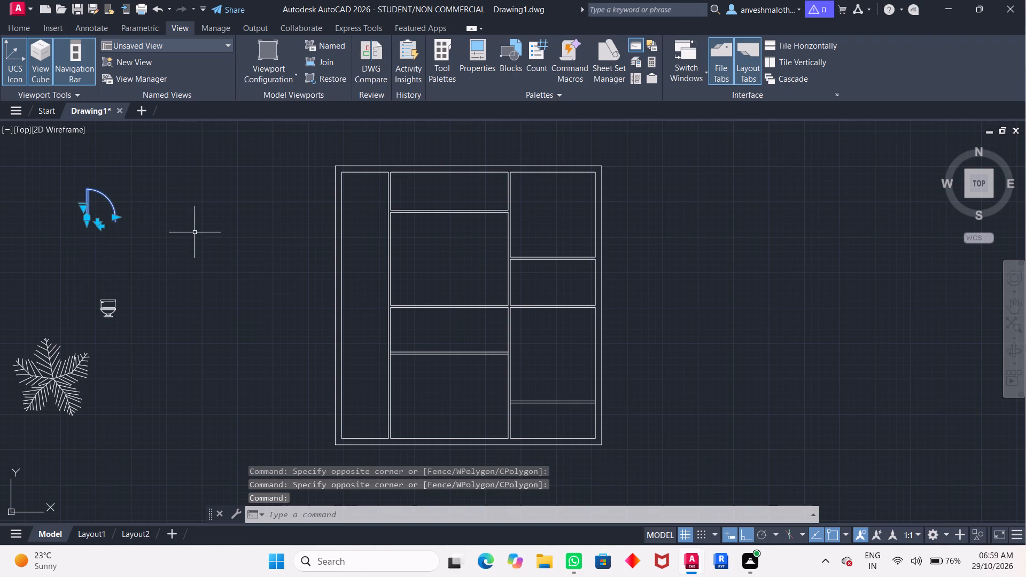
Change the toilet block's representation to Elongated (Side).
left_click(113, 300)
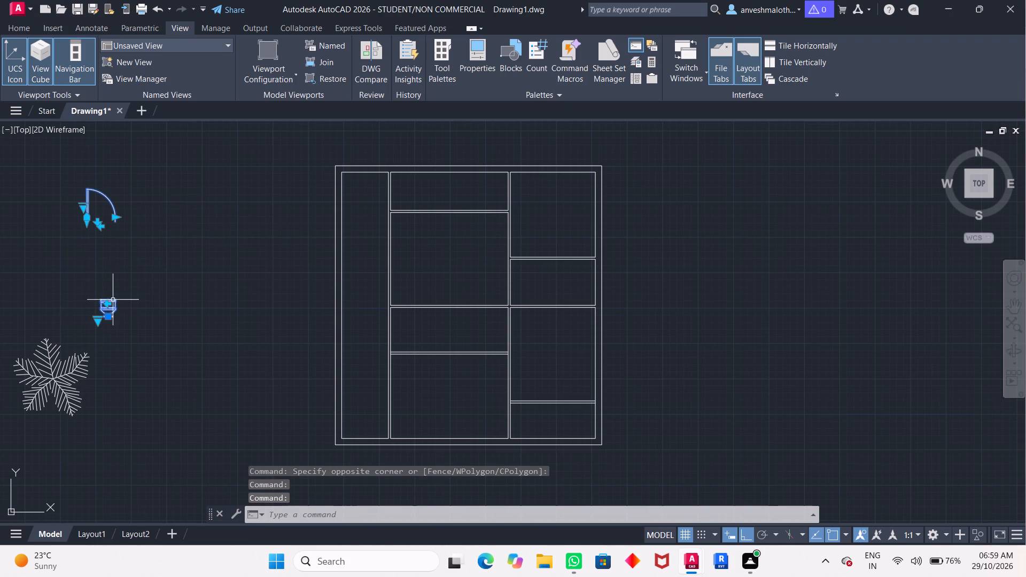
left_click(98, 319)
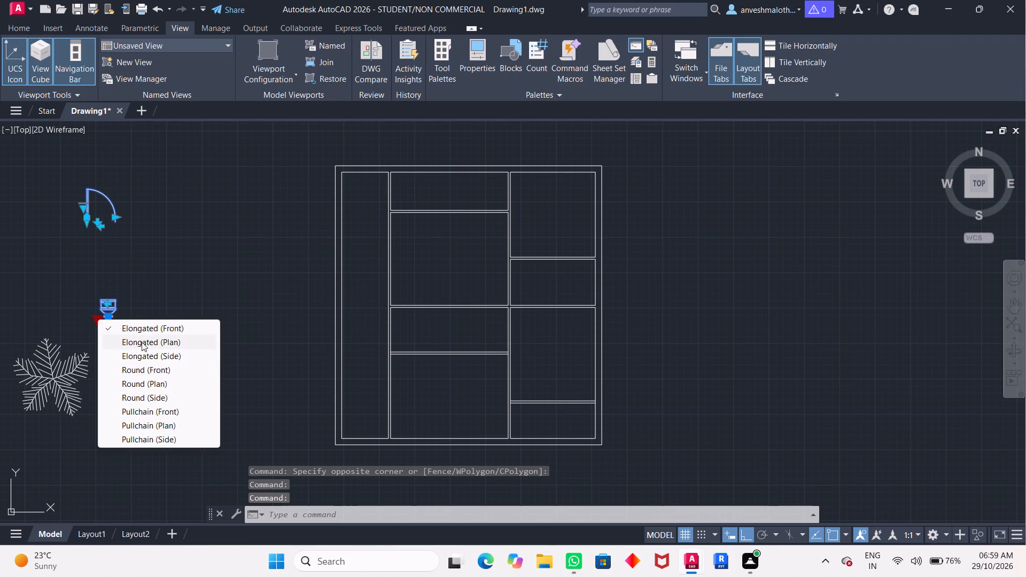
left_click(154, 354)
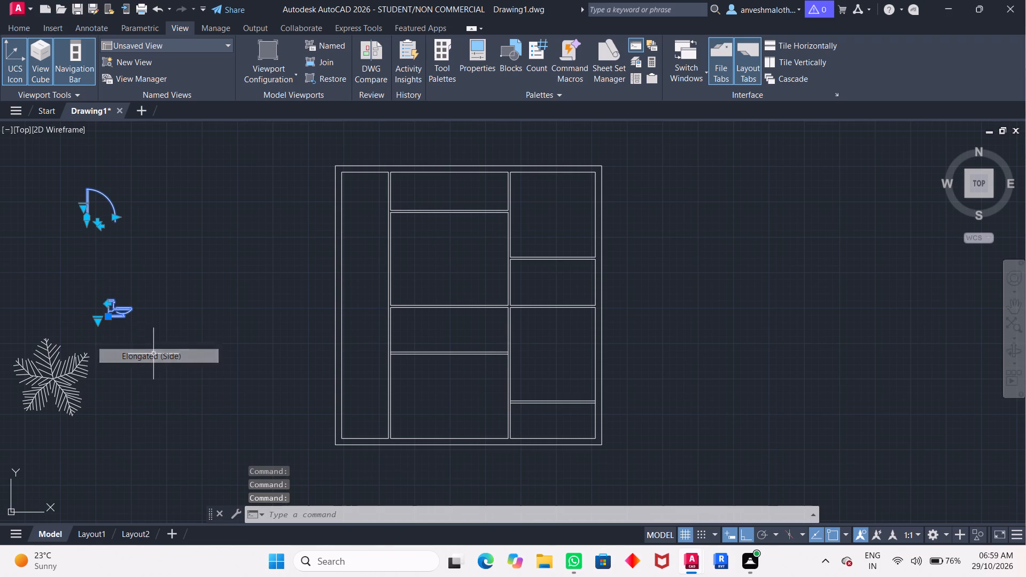
left_click(116, 310)
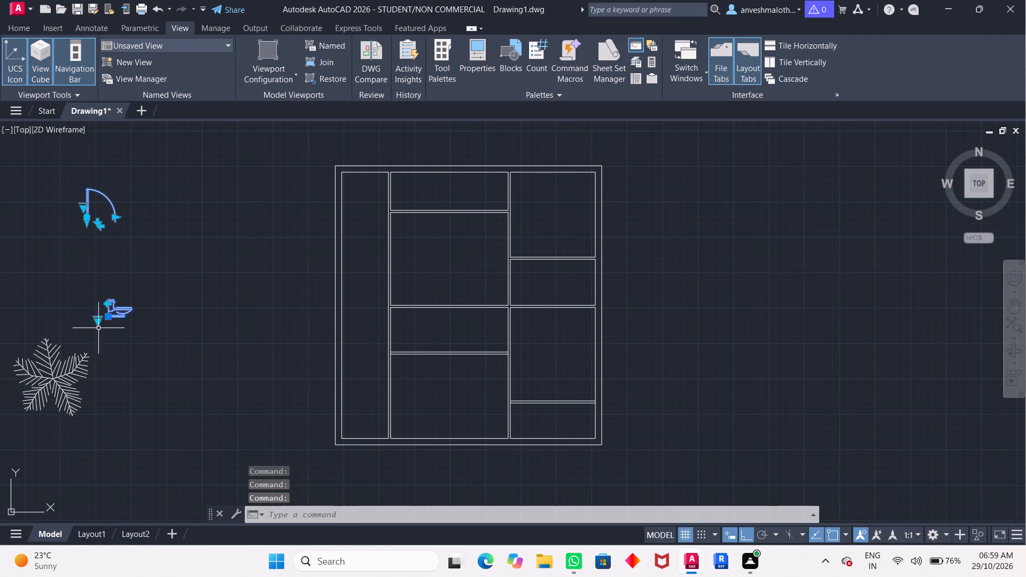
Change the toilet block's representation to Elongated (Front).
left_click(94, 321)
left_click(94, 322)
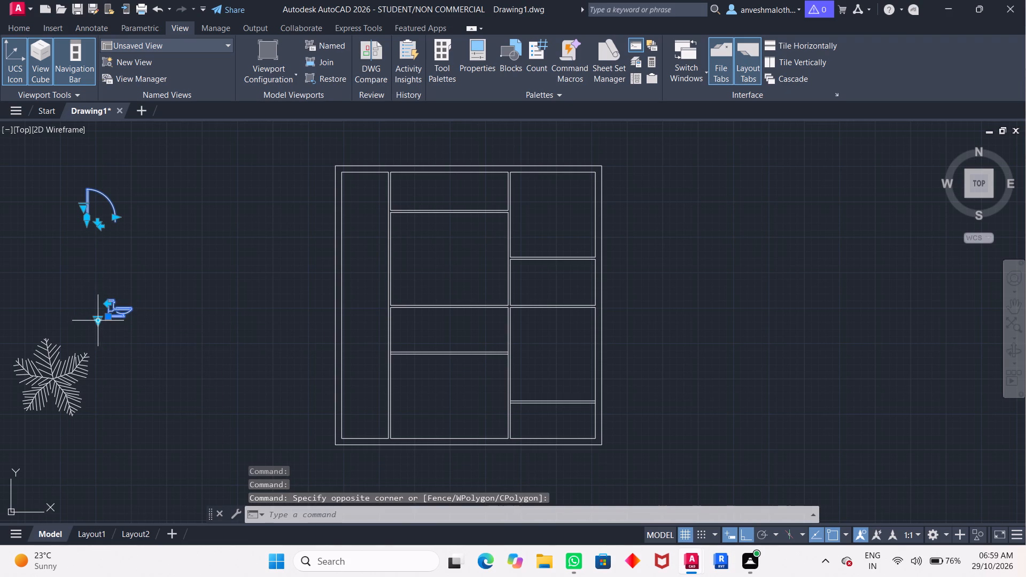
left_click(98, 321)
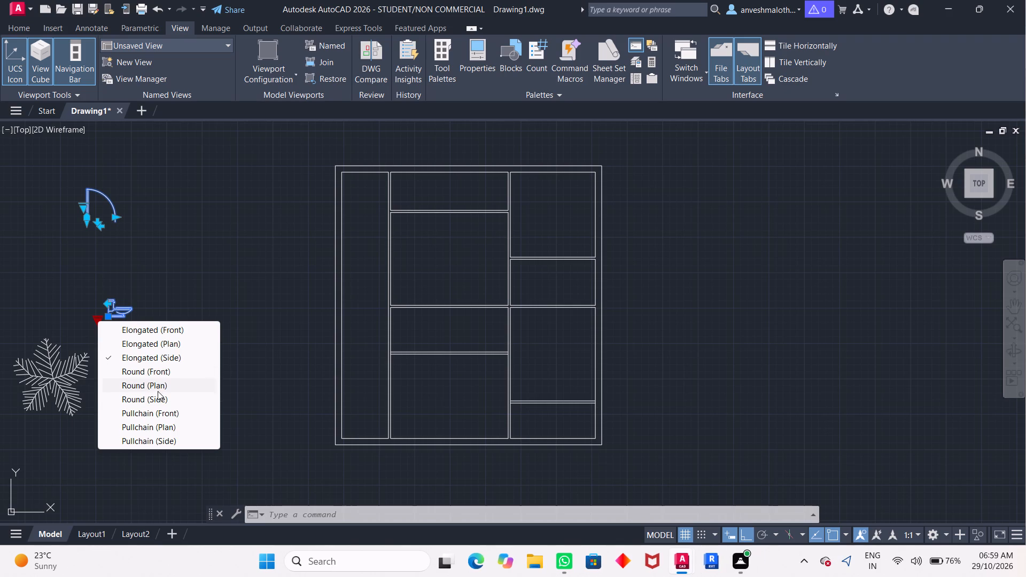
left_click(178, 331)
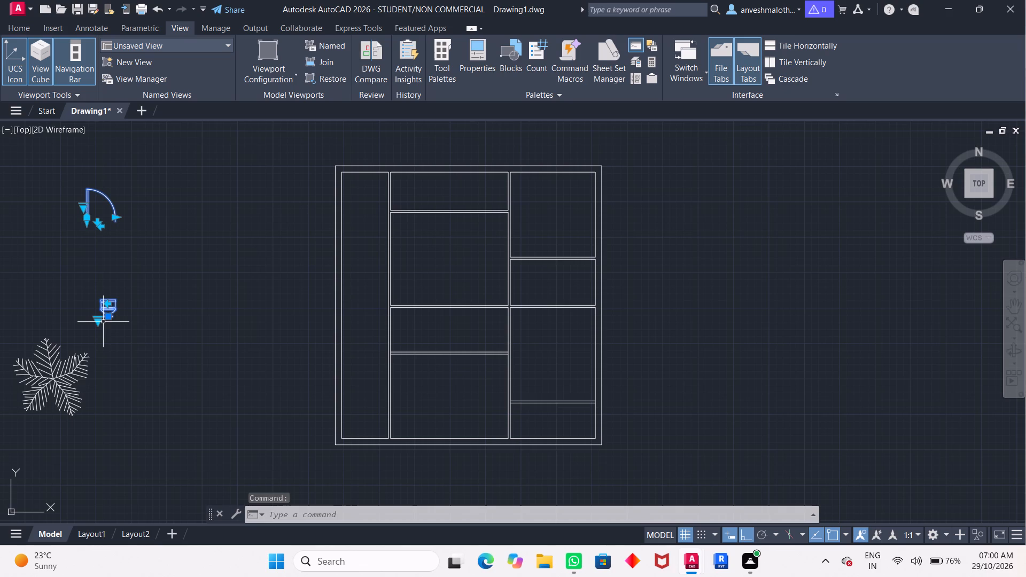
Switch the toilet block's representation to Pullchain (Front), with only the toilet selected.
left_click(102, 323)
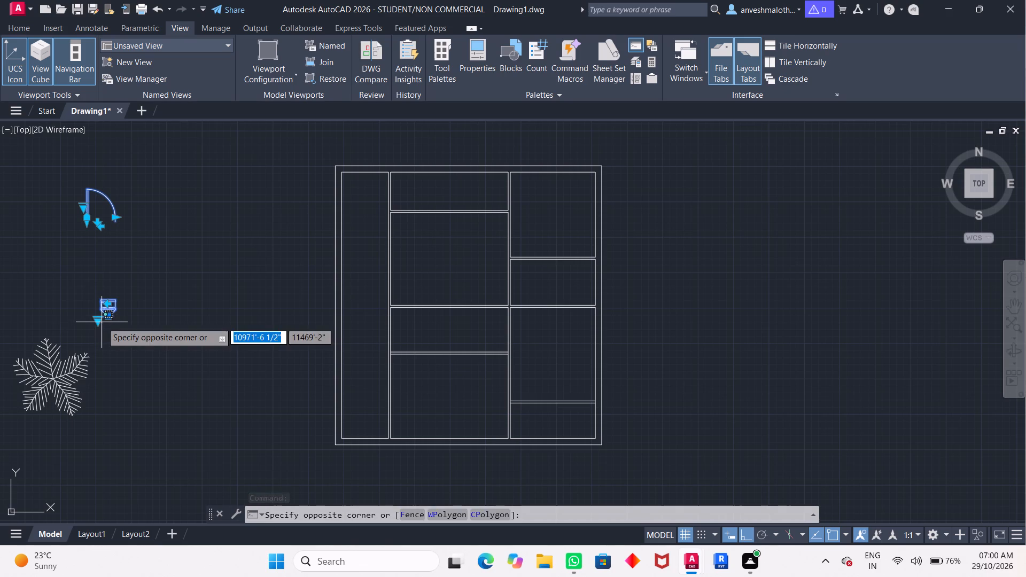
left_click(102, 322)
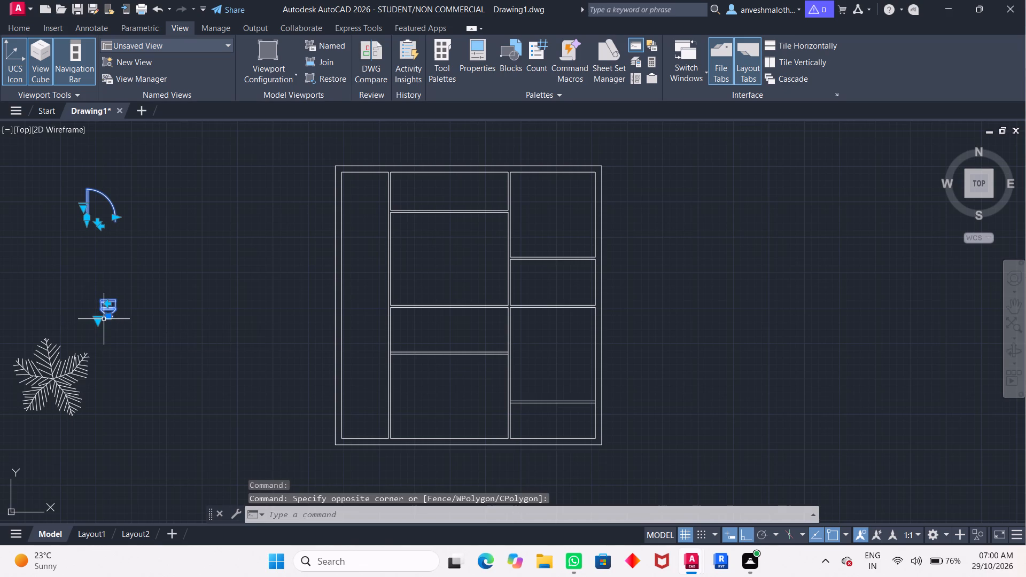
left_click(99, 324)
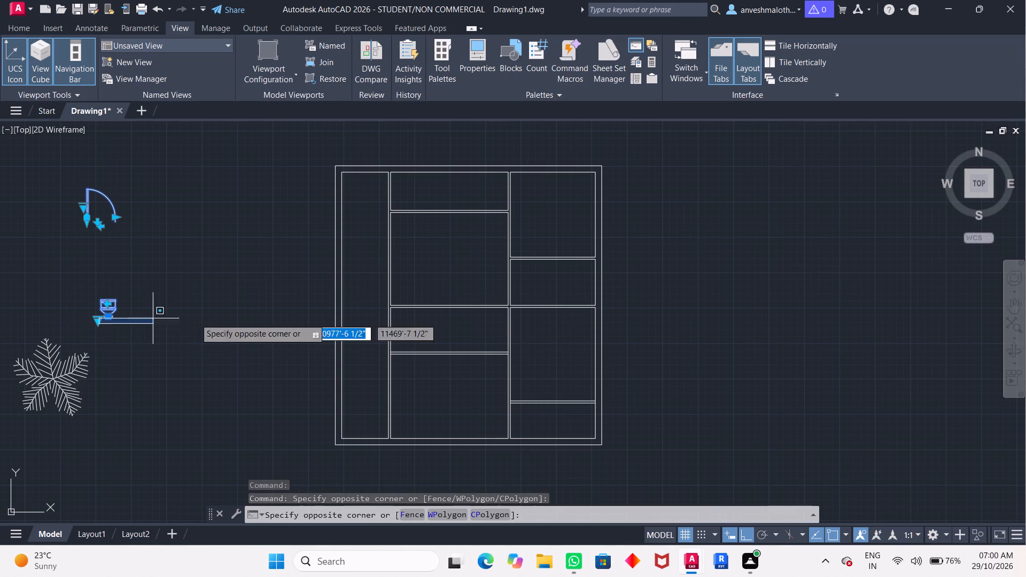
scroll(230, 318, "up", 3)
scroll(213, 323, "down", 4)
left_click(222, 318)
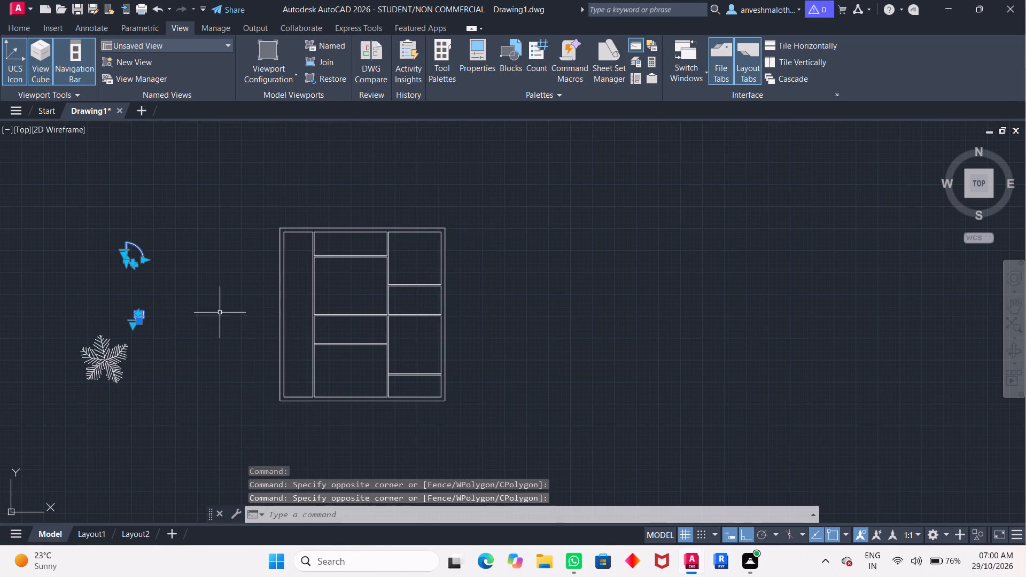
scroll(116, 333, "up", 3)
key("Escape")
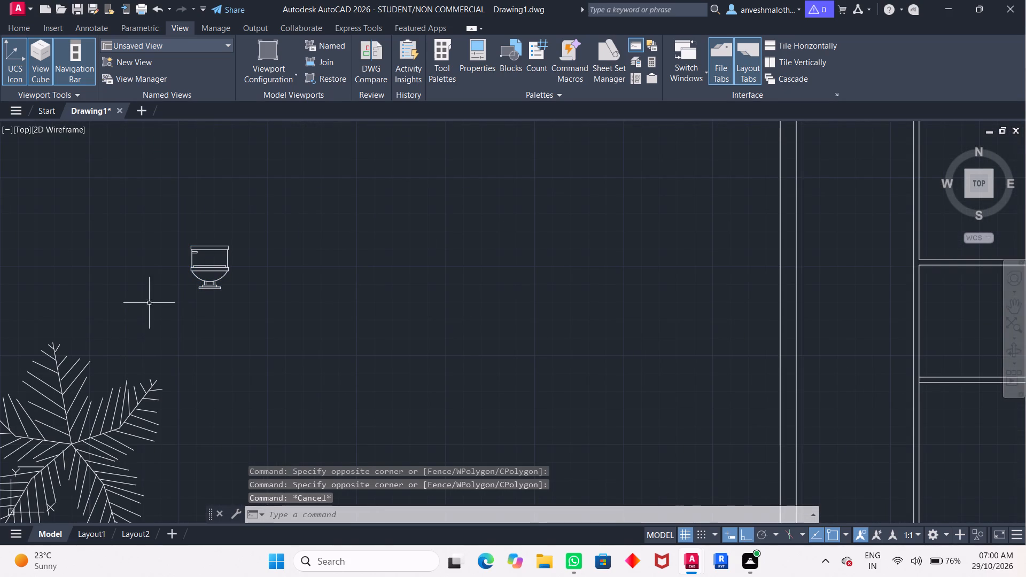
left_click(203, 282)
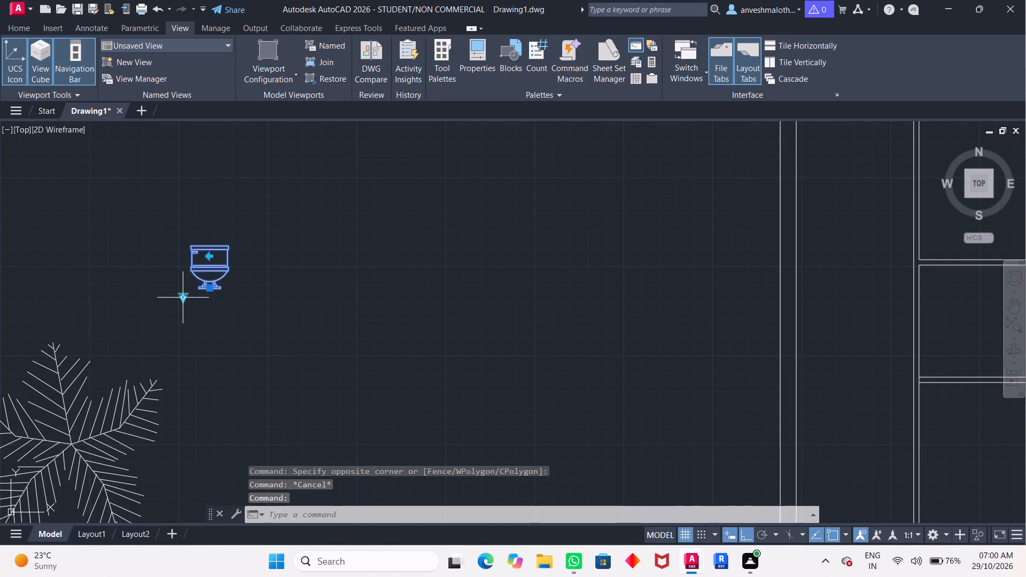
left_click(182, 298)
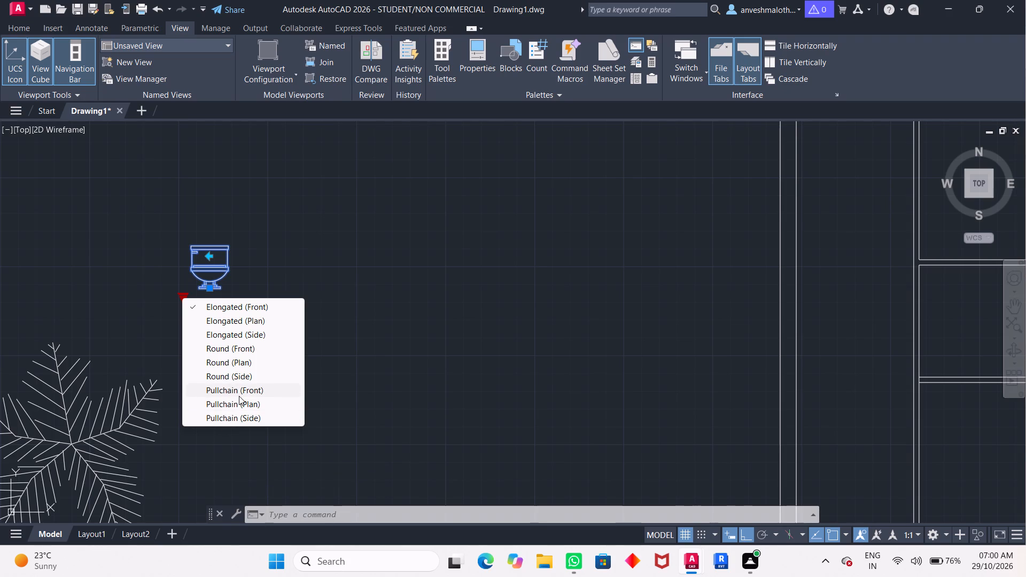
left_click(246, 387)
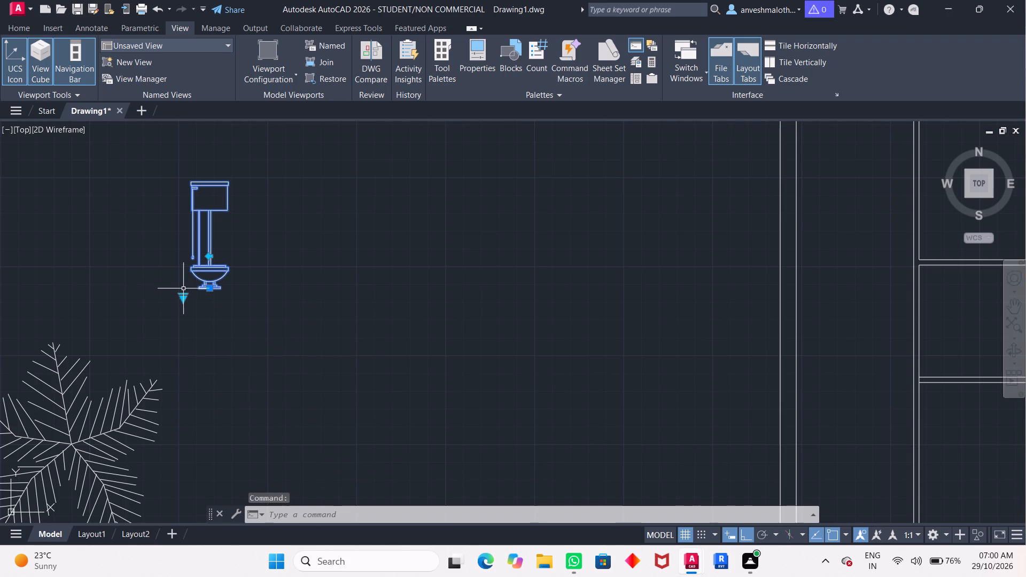
Set the toilet block's representation to Pullchain (Plan) and clear the selection.
left_click(185, 299)
left_click(253, 401)
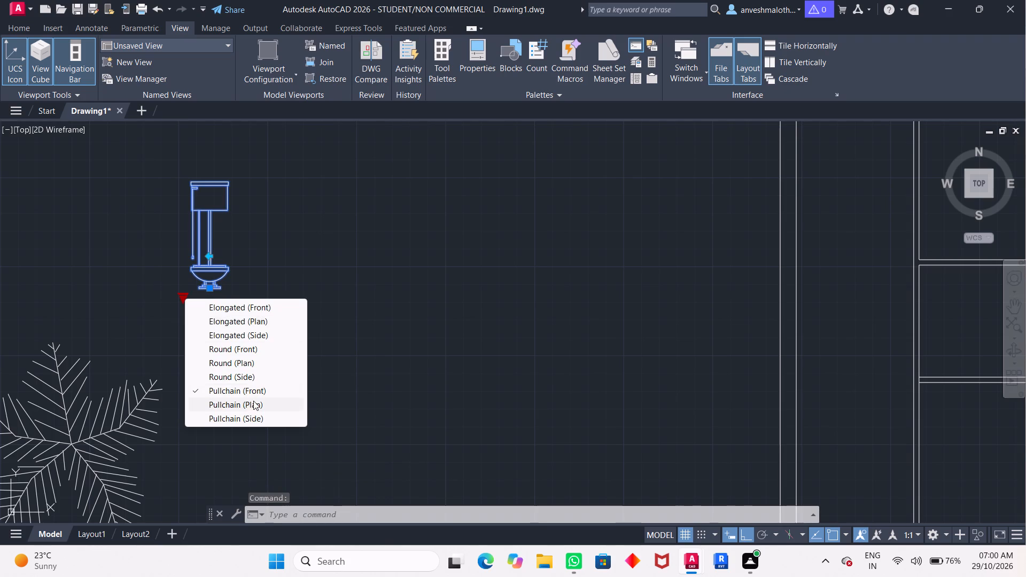
key("Escape")
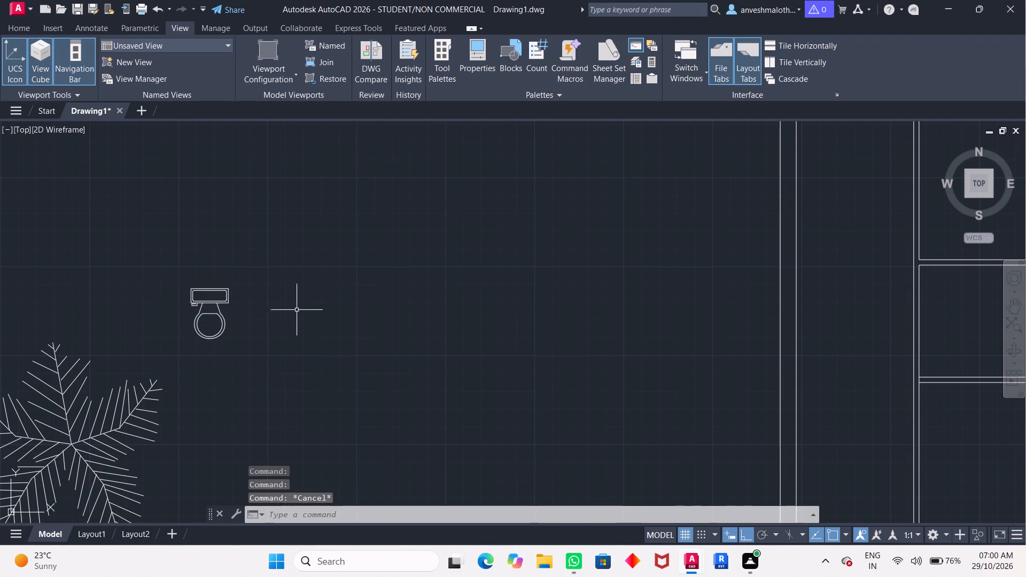
Copy the door block west of the plan and paste it on the south wall of the northernmost middle room, toward its east end.
scroll(289, 316, "up", 2)
scroll(279, 323, "down", 1)
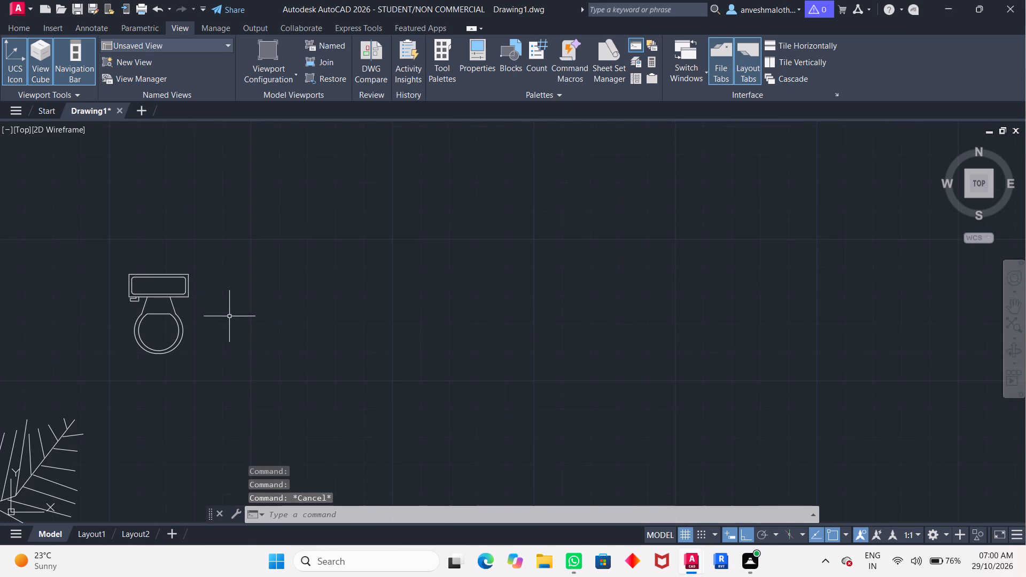
scroll(534, 261, "down", 3)
scroll(577, 274, "down", 1)
middle_click_drag(577, 274, 573, 276)
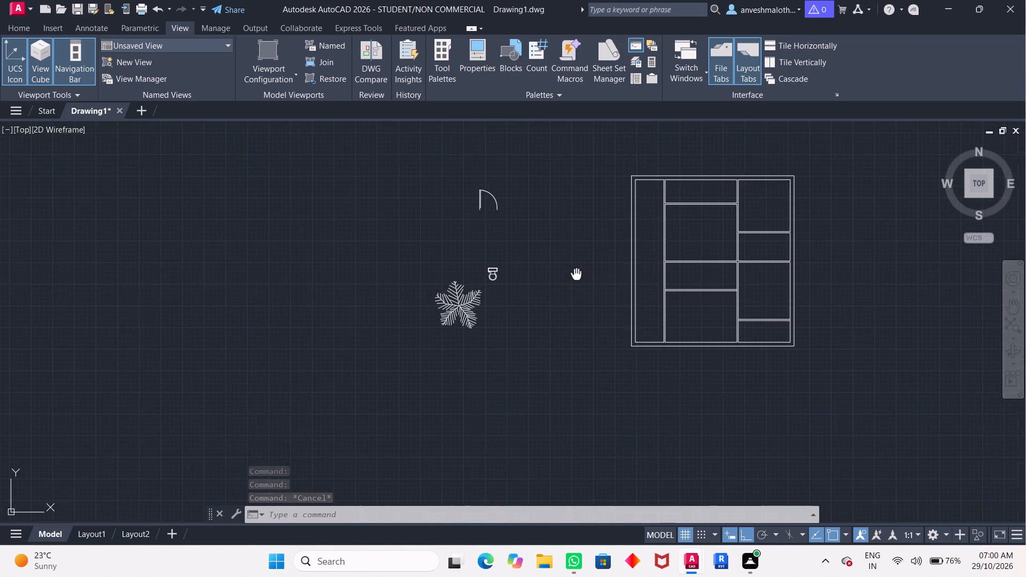
middle_click_drag(573, 276, 152, 402)
scroll(168, 384, "up", 1)
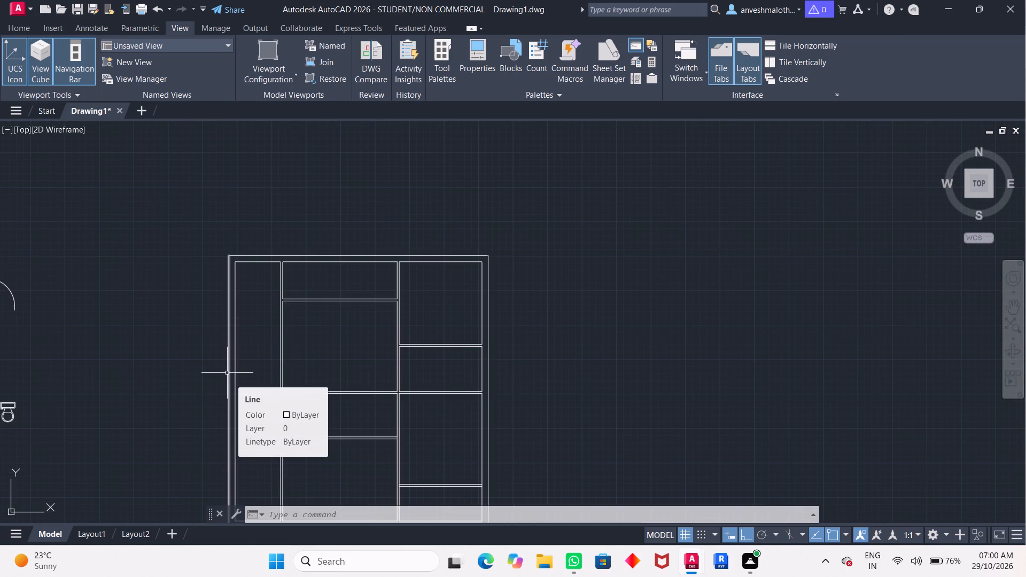
middle_click_drag(223, 382, 245, 347)
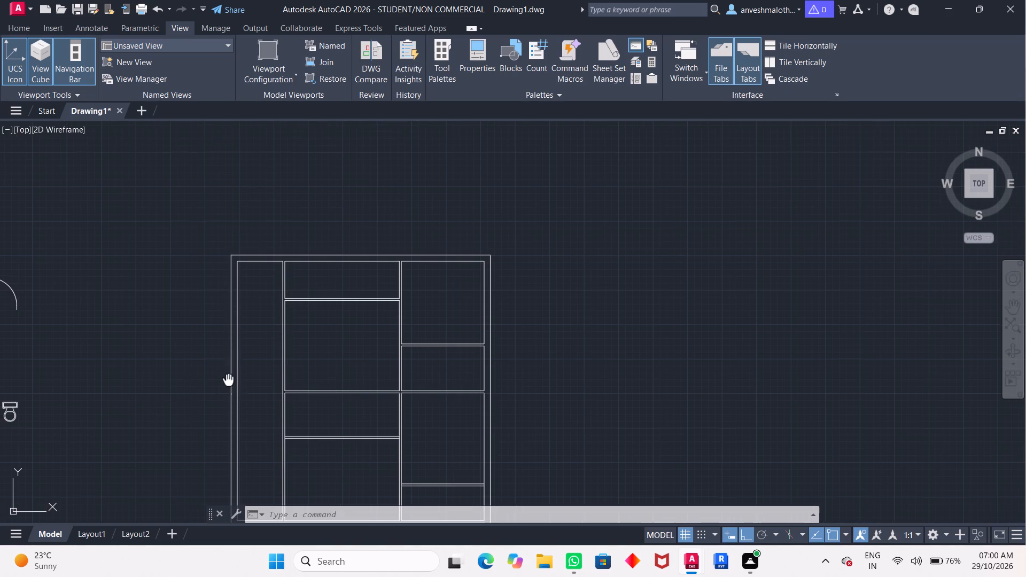
middle_click_drag(245, 347, 261, 315)
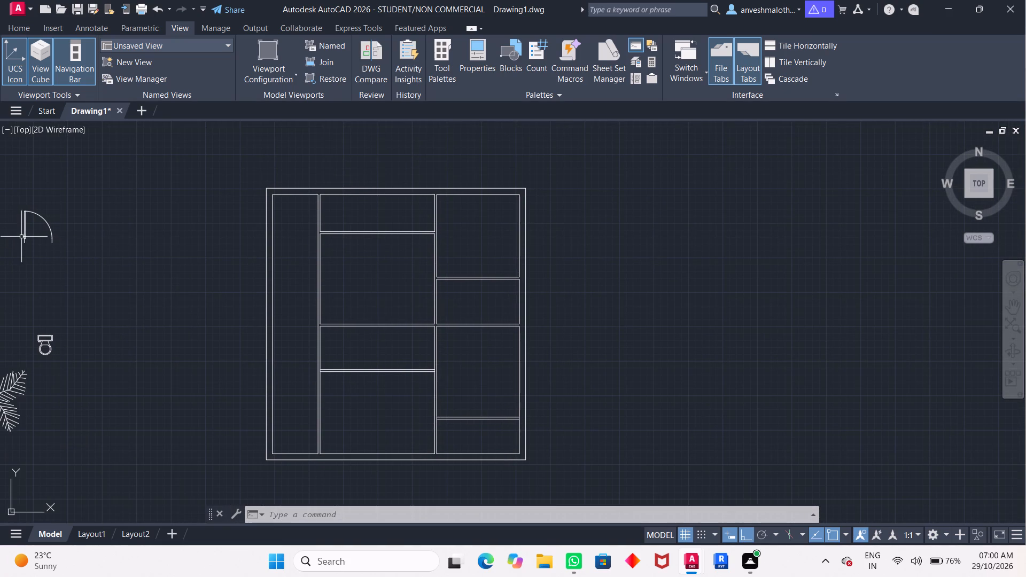
left_click(24, 238)
key("Escape")
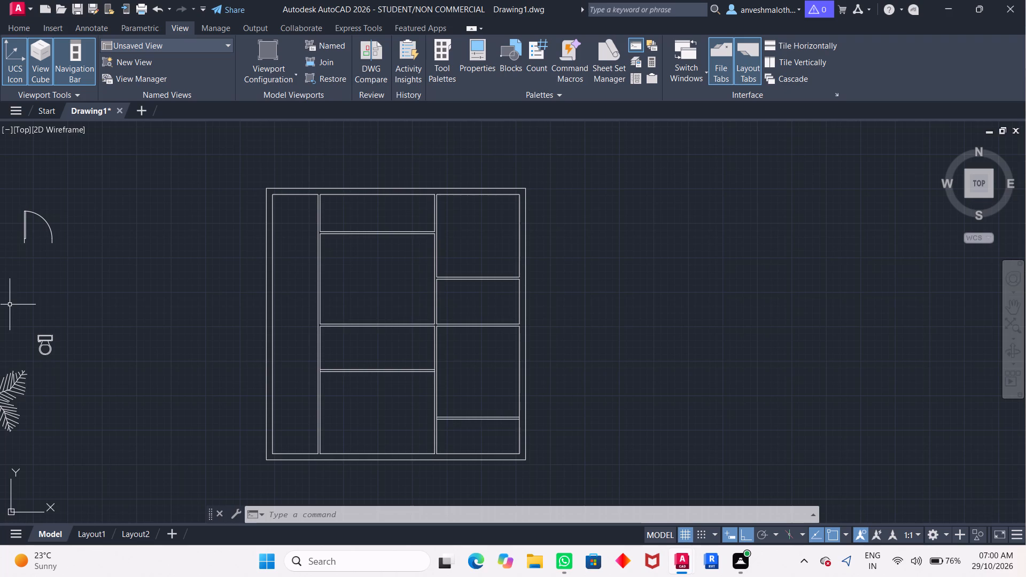
left_click(25, 232)
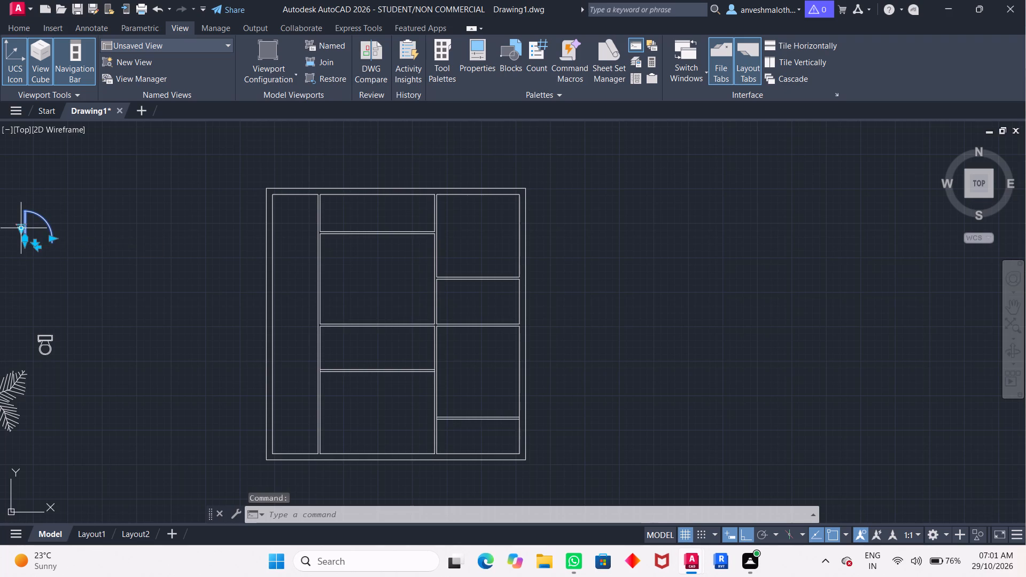
key("ctrl+c")
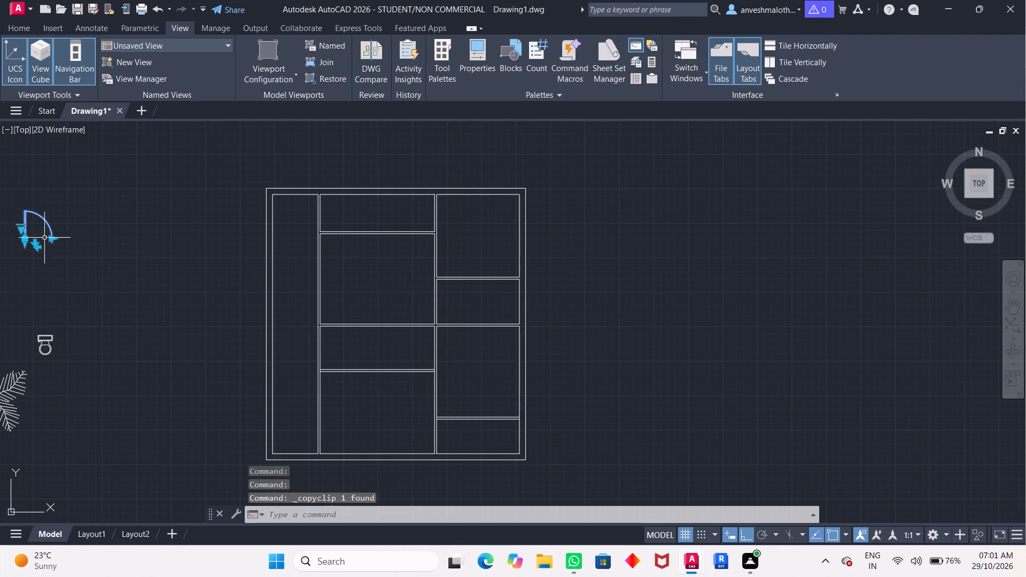
key("ctrl+v")
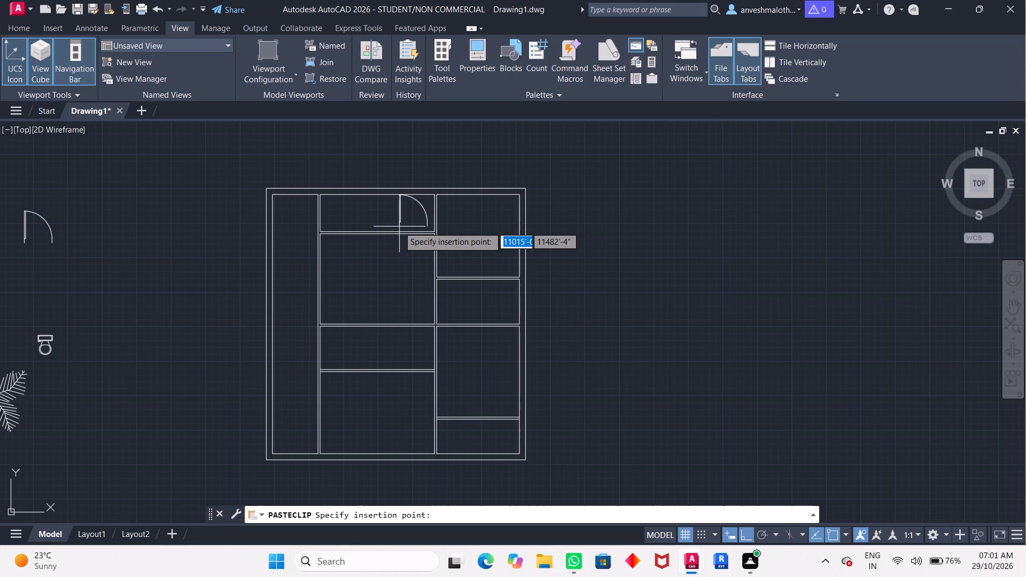
left_click(395, 231)
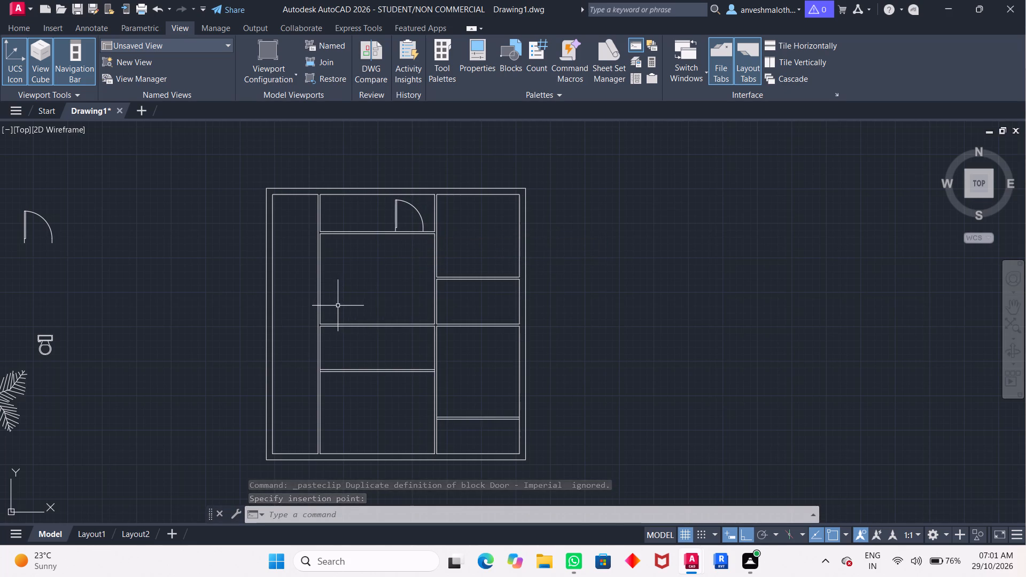
Paste door copies on the south walls of the second middle room, near its west end, and the third middle room, near its east end.
key("ctrl+v")
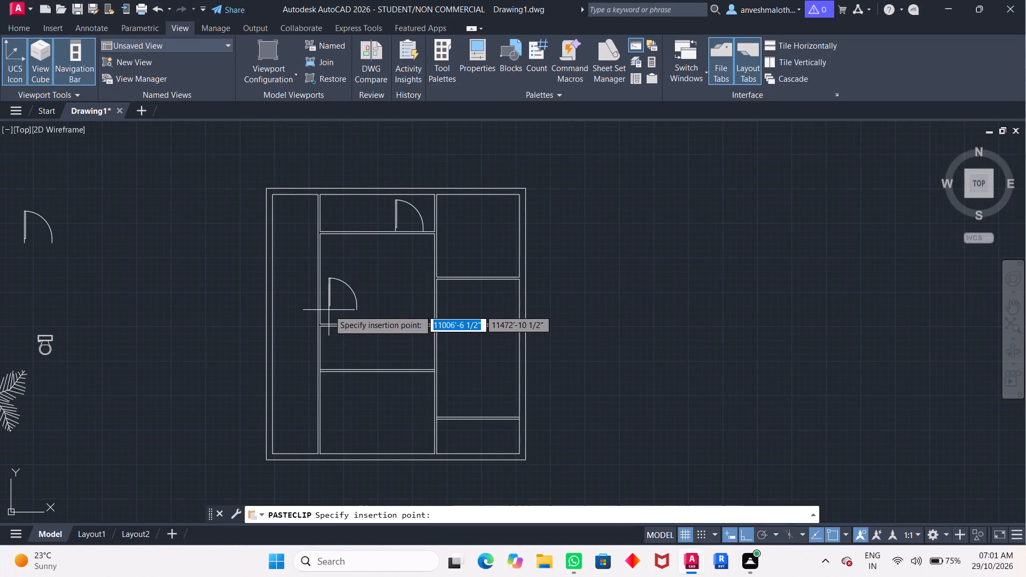
left_click(327, 319)
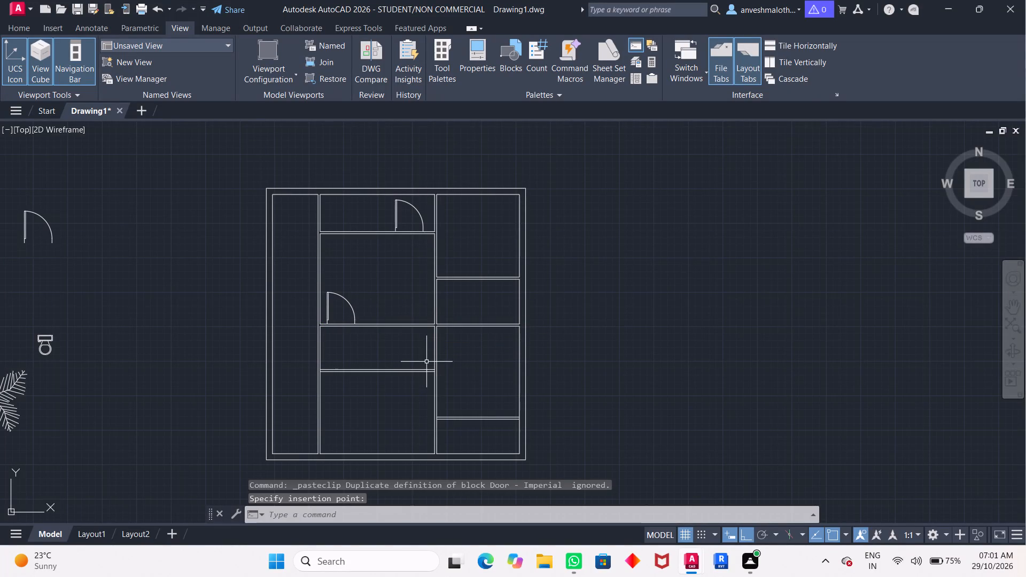
key("ctrl+c")
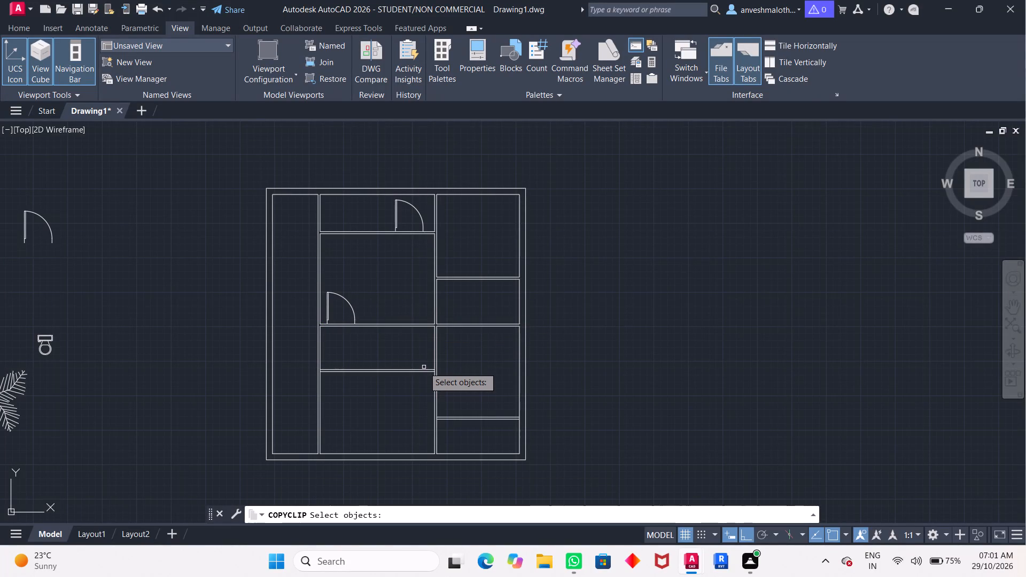
key("Escape")
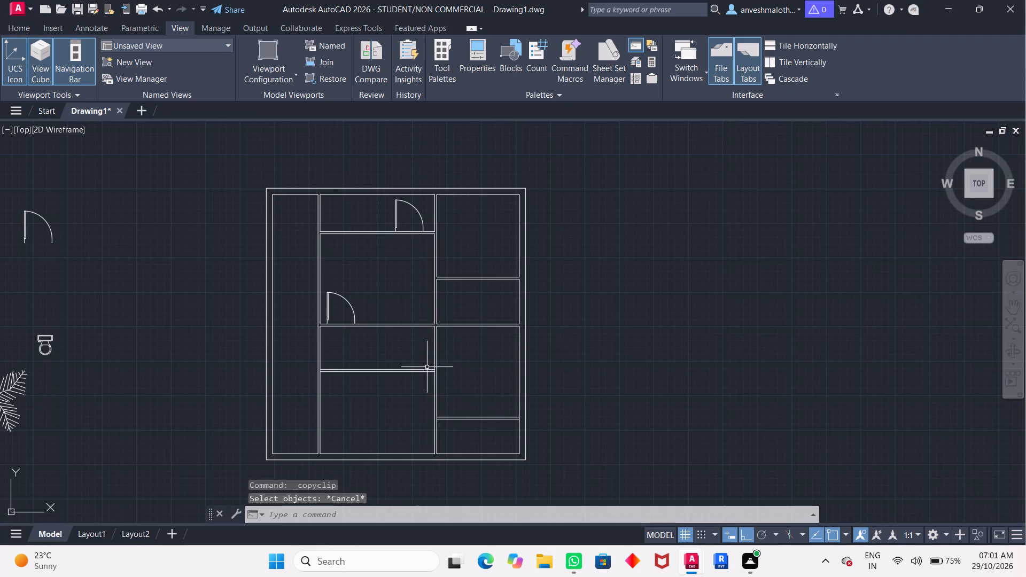
key("ctrl+c")
key("Escape")
key("Escape")
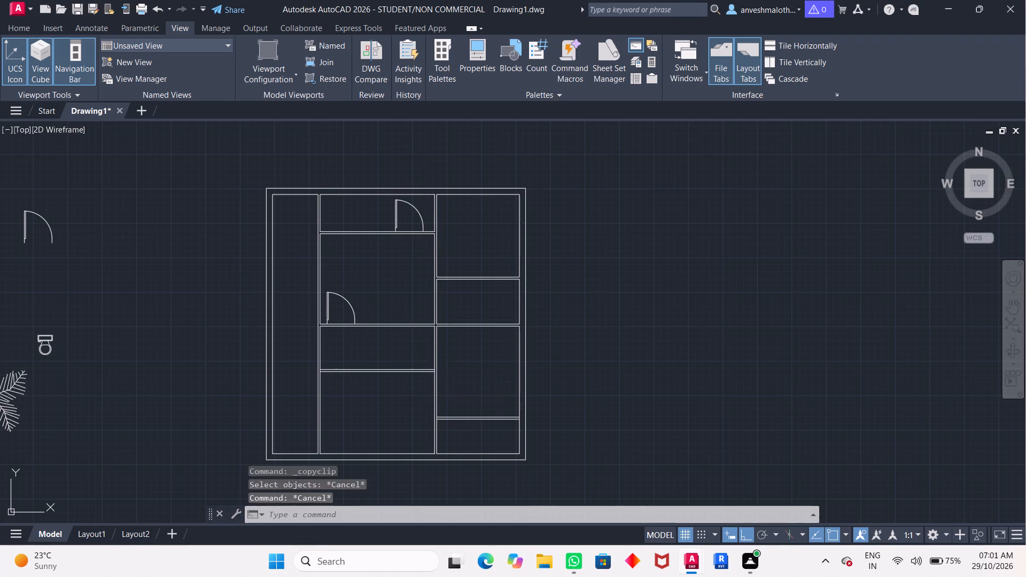
key("Escape")
key("ctrl+v")
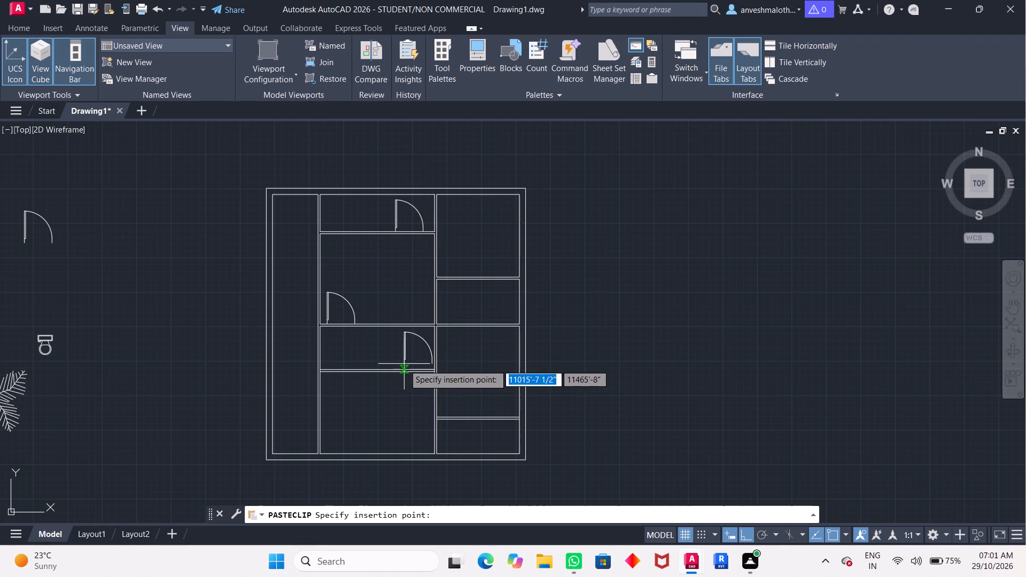
left_click(401, 368)
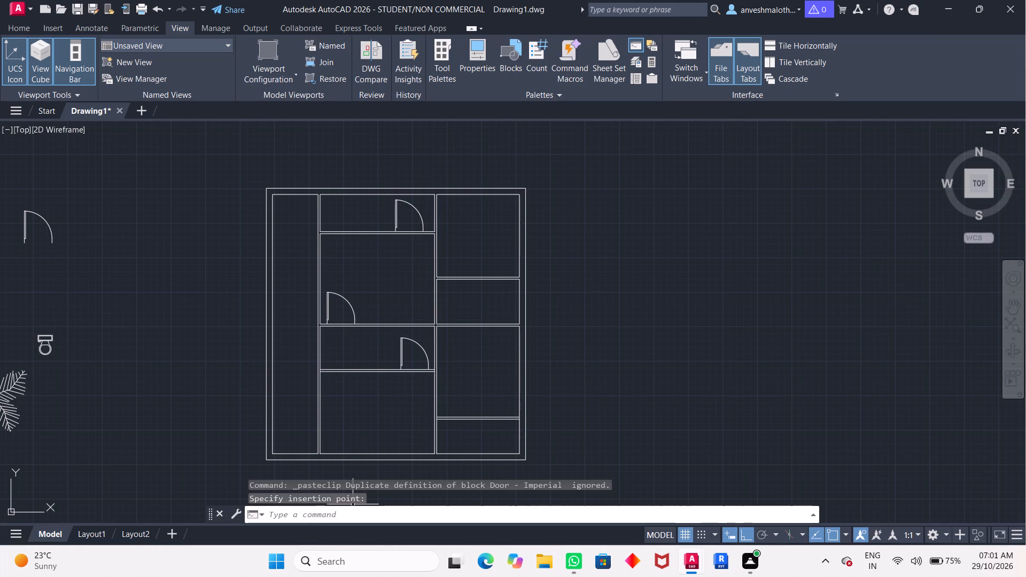
Turn grid snap on and paste a door copy near the southwest corner of the southernmost middle room.
key("ctrl+v")
key("ctrl+b")
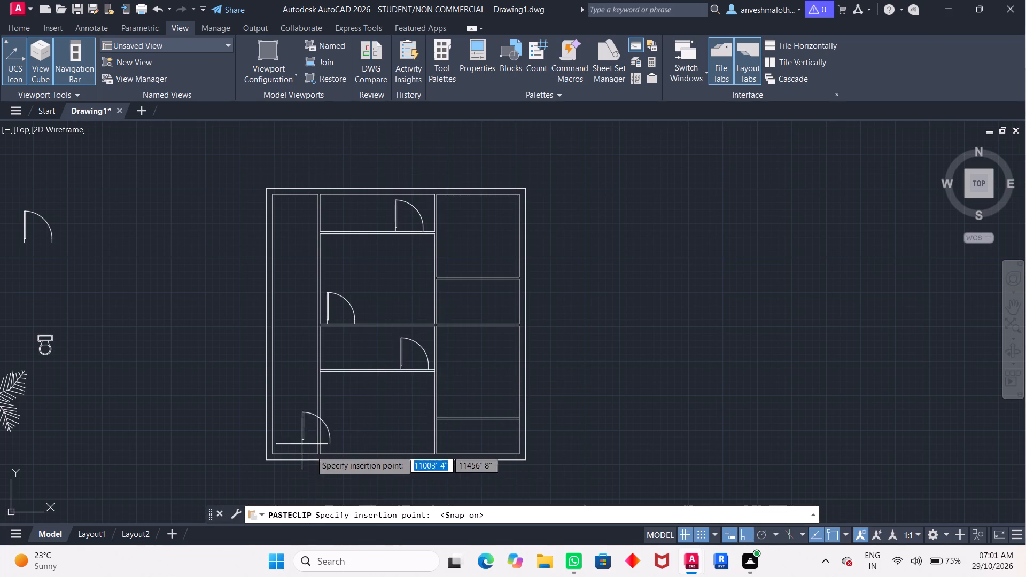
left_click(327, 445)
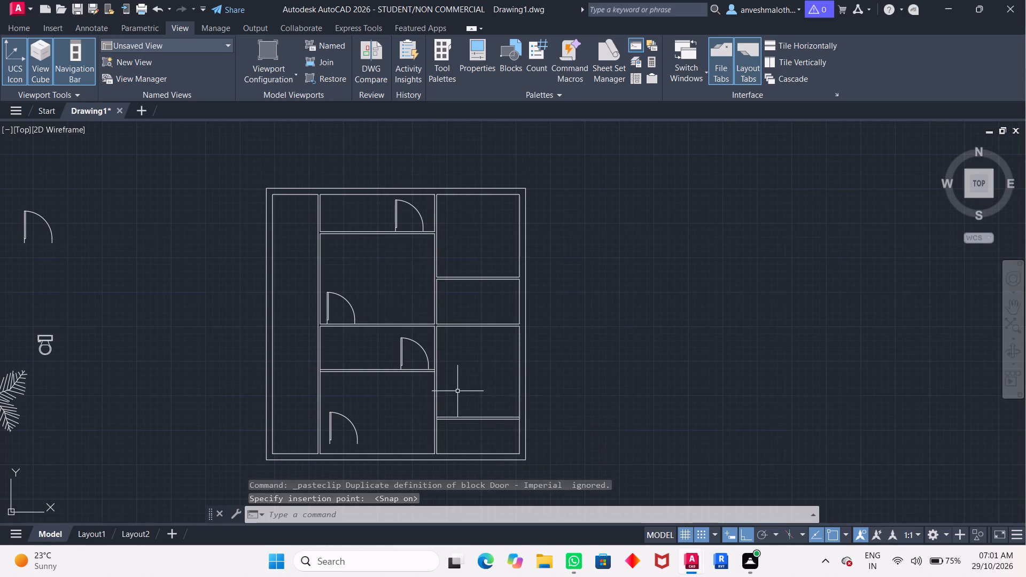
Paste a door copy near the southwest corner of the third room from the north in the east column.
key("ctrl+v")
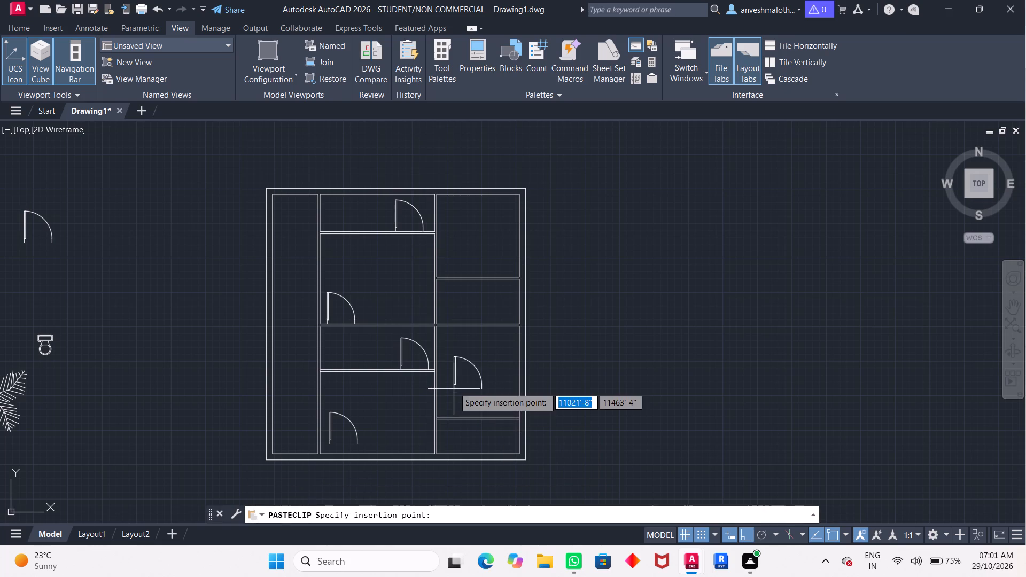
left_click(442, 412)
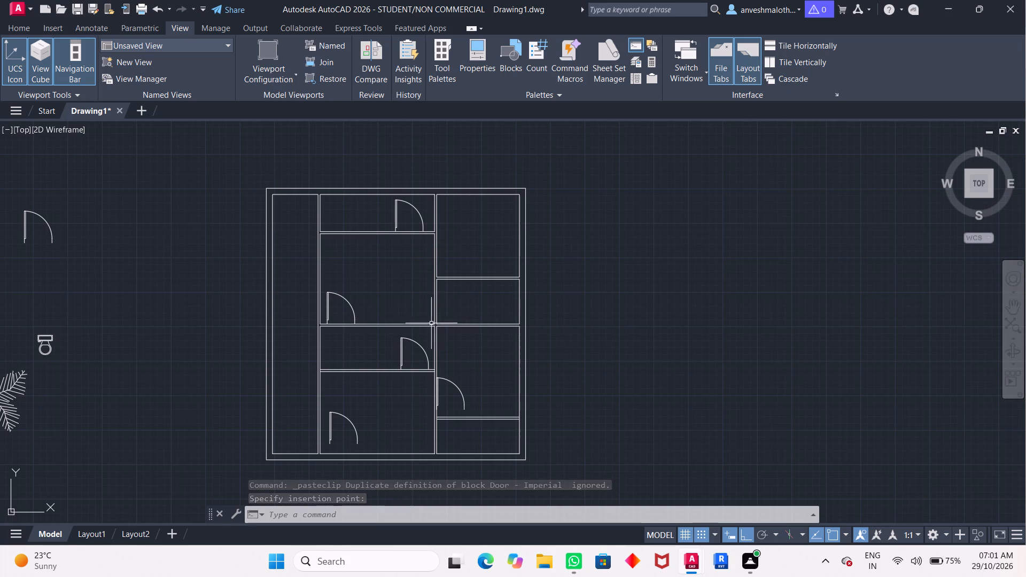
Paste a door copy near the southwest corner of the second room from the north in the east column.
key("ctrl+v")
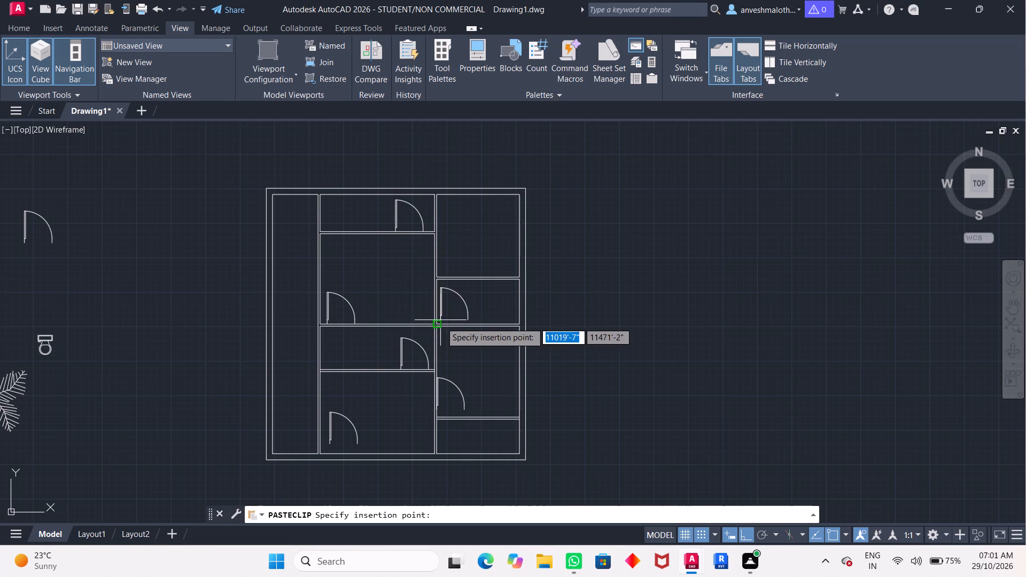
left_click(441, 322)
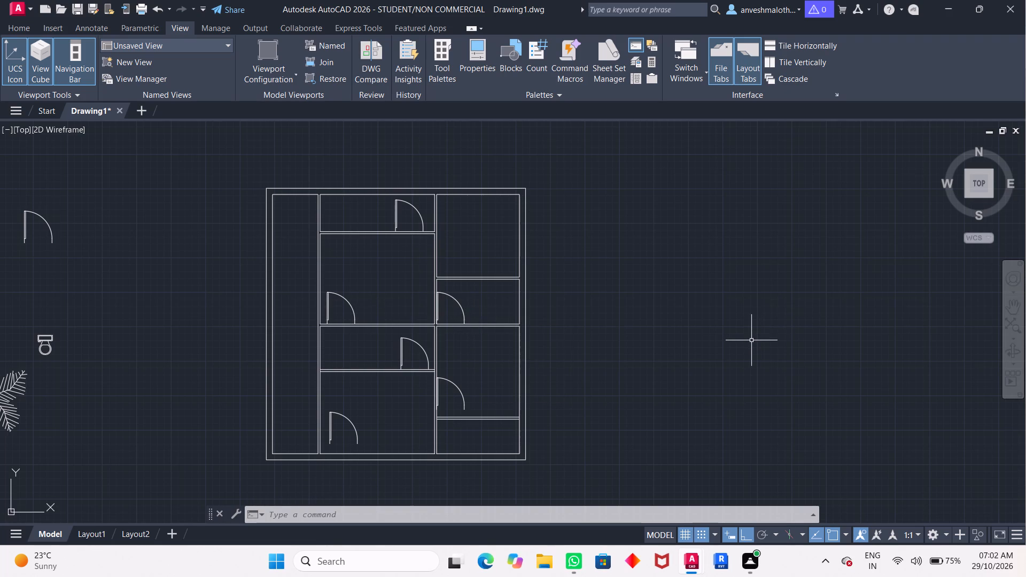
Paste a door copy east of the plan and rotate it 270 degrees about the base of its leaf.
key("ctrl+v")
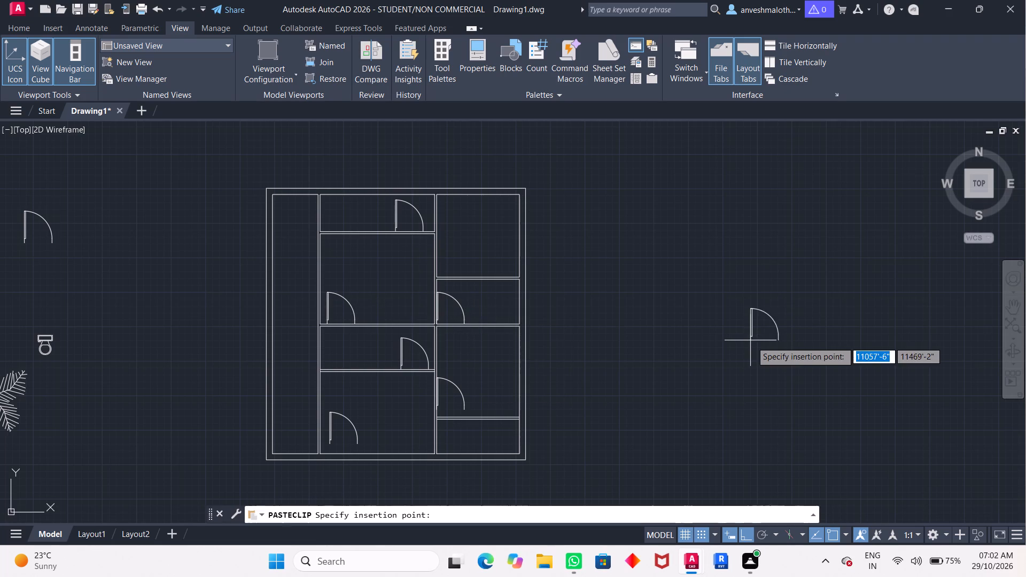
left_click(697, 339)
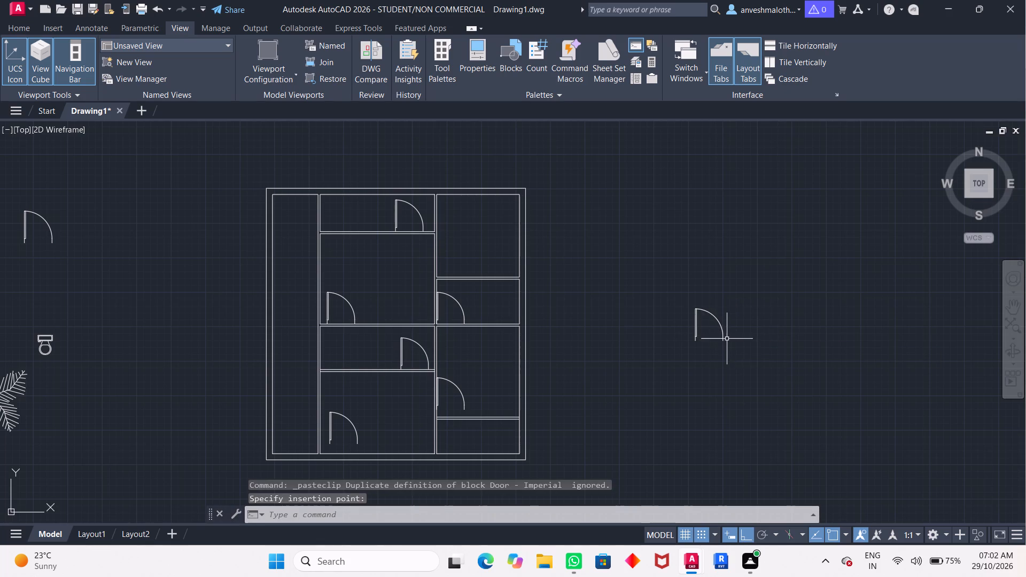
left_click(725, 339)
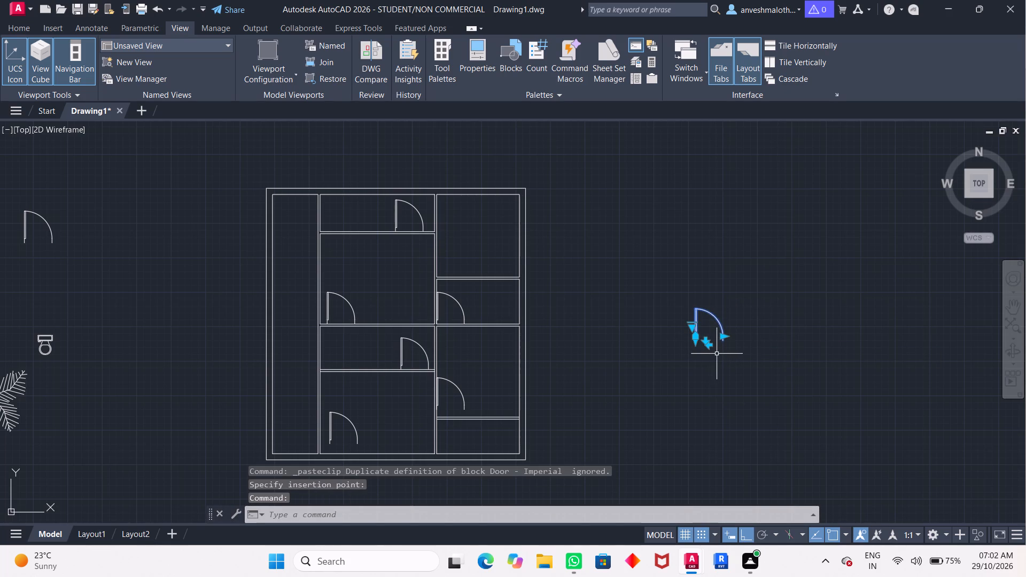
key("r")
key("Return")
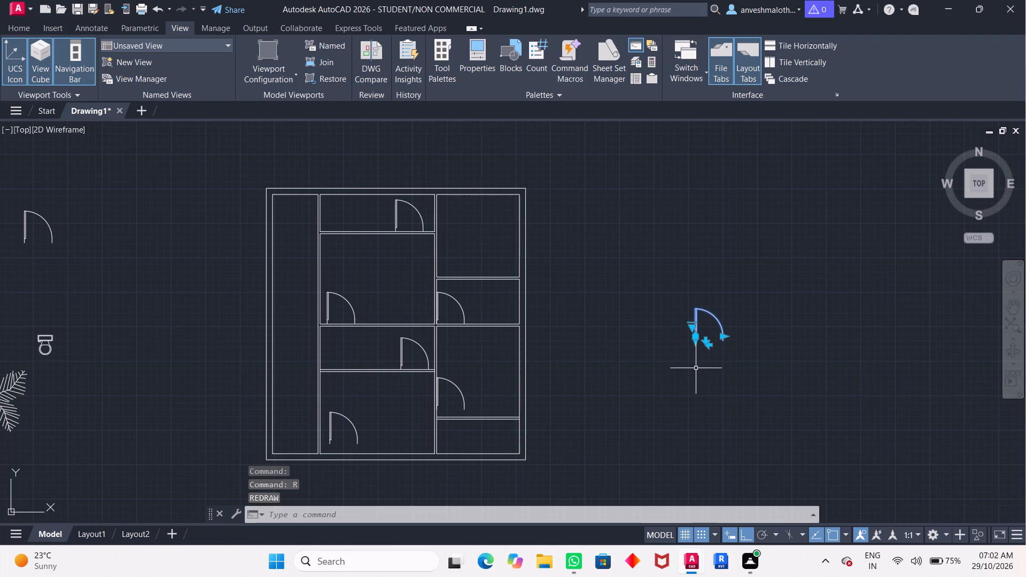
key("r")
key("Return")
type("ro")
key("Return")
left_click(693, 344)
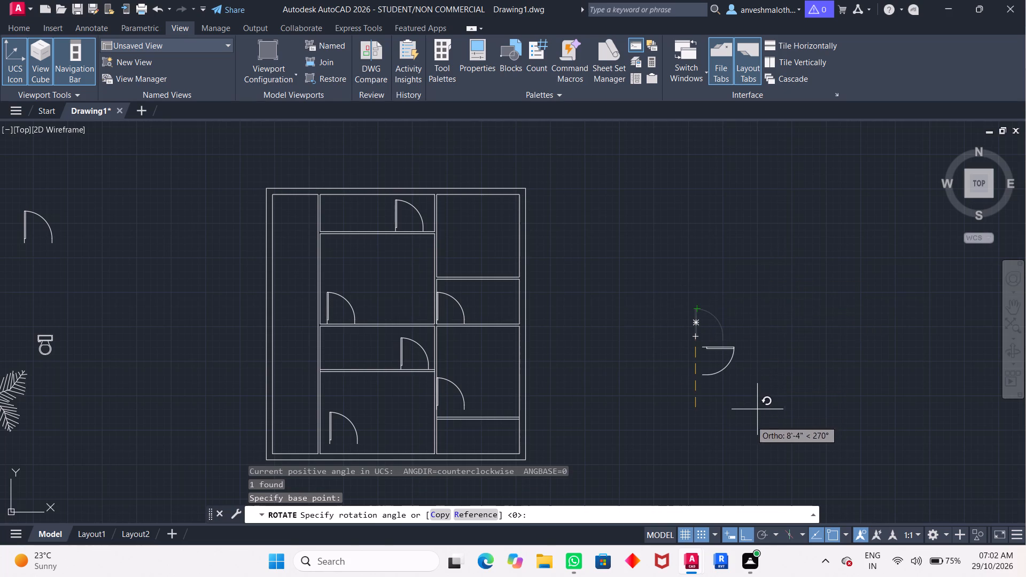
left_click(735, 434)
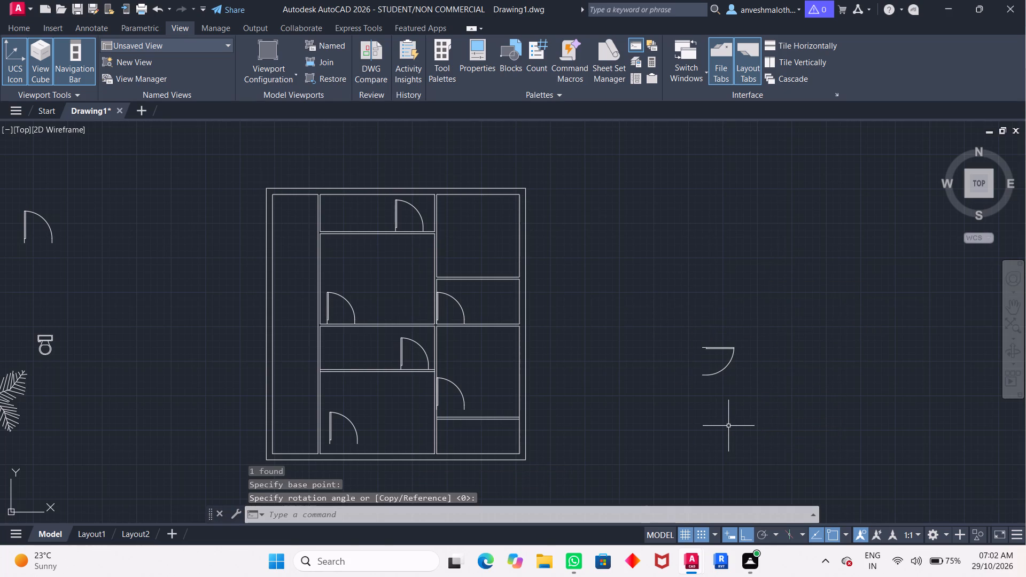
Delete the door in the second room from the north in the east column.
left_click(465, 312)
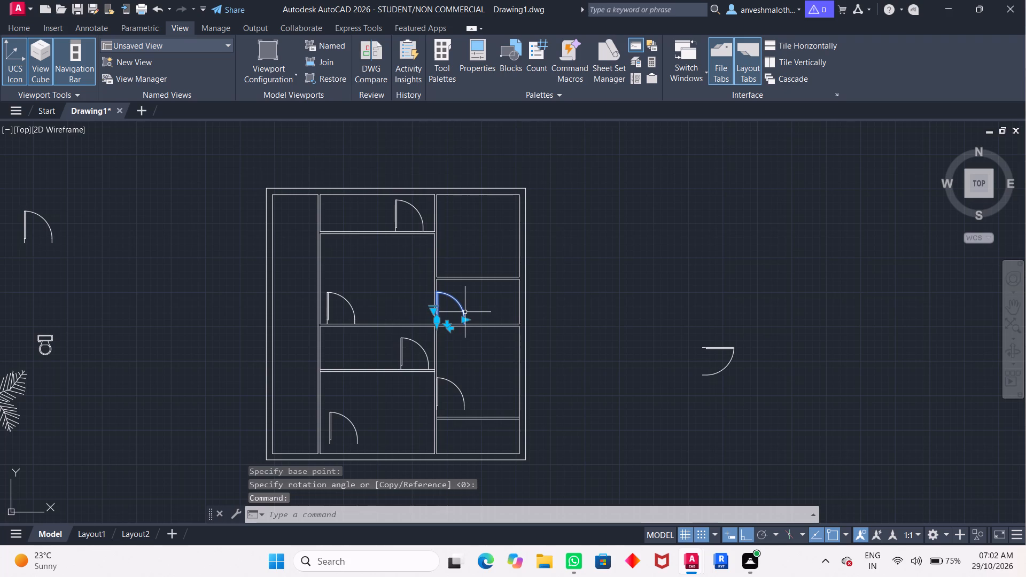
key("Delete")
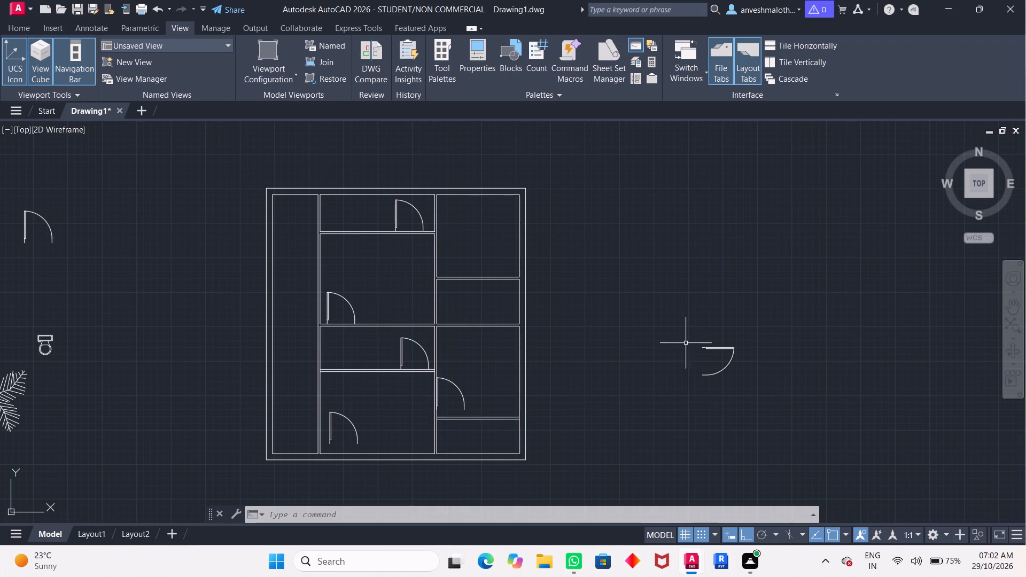
Copy the rotated door, paste the copy between it and the plan, and rotate that copy another 270 degrees.
left_click(727, 348)
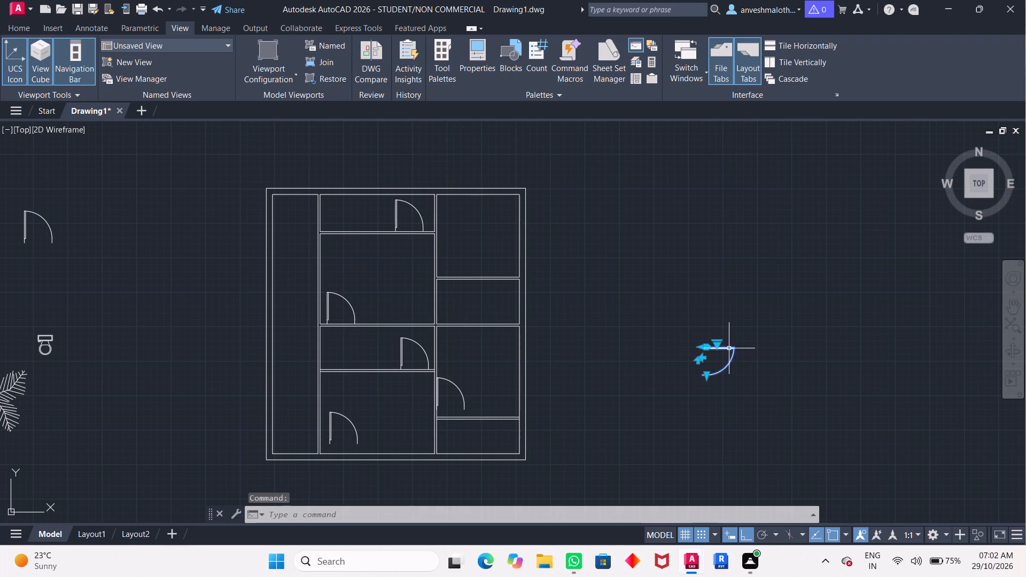
key("ctrl+c")
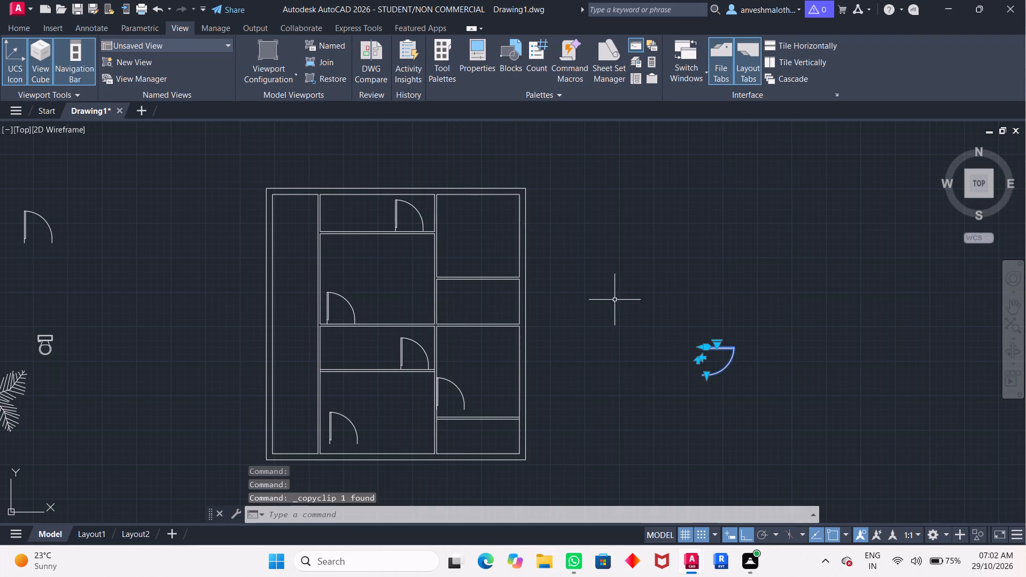
key("ctrl+v")
left_click(623, 310)
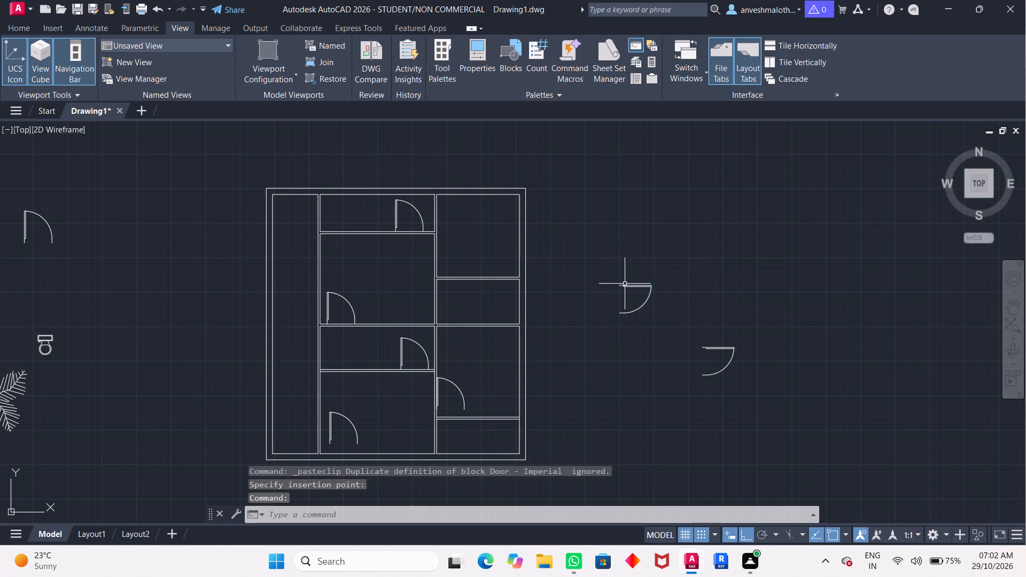
left_click(625, 284)
key("space")
key("Escape")
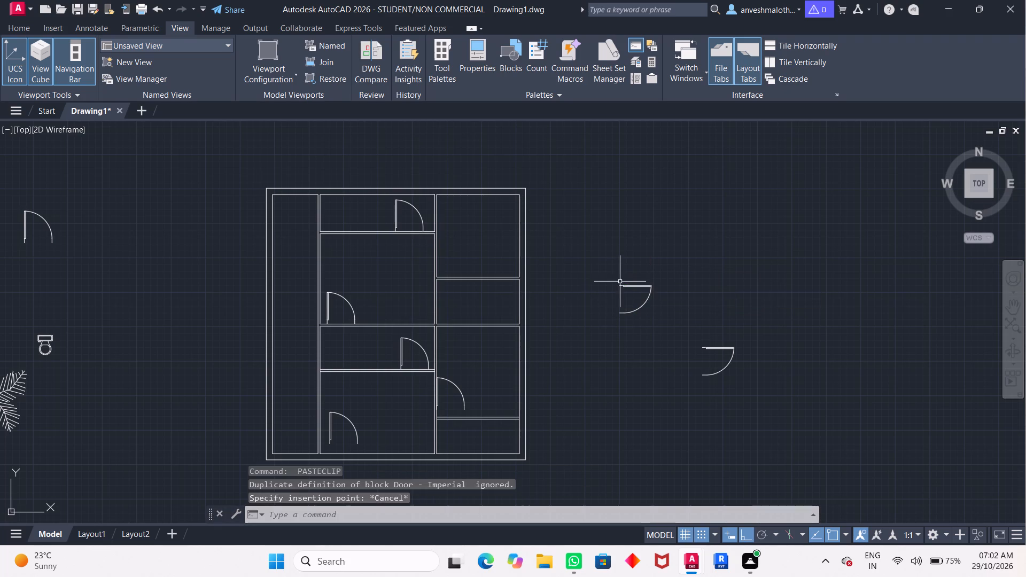
left_click(623, 287)
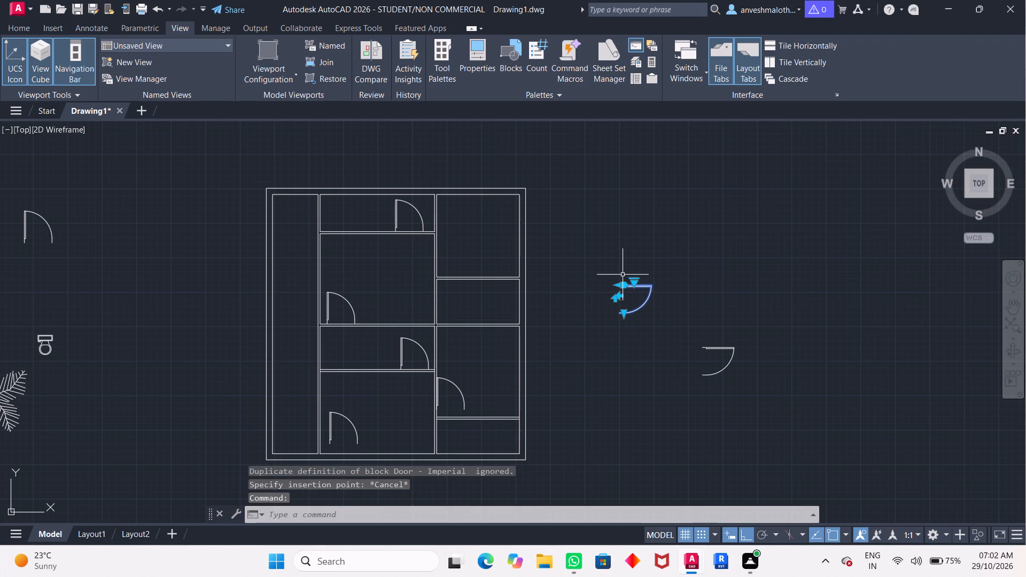
type("ro")
key("Return")
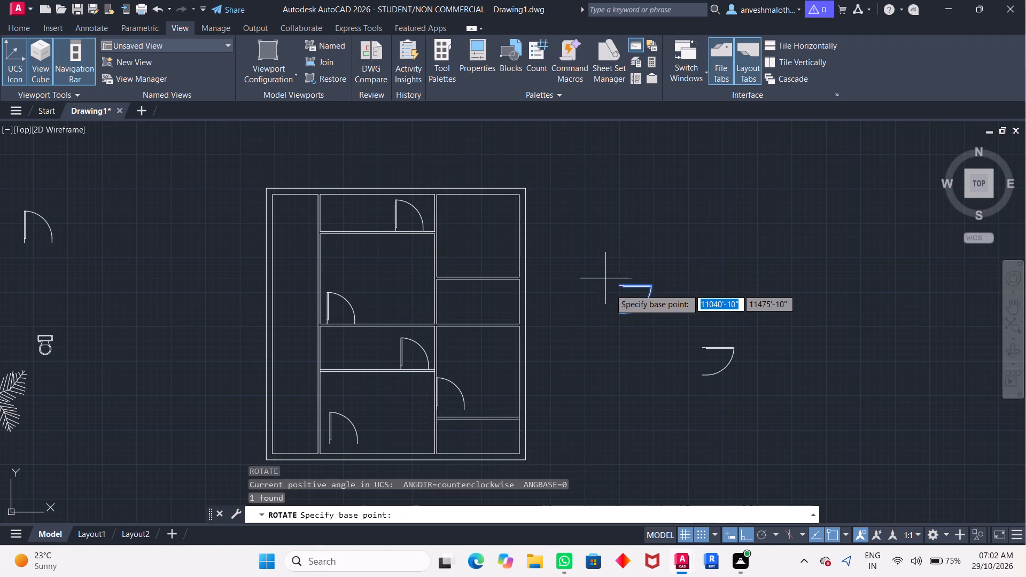
left_click(616, 286)
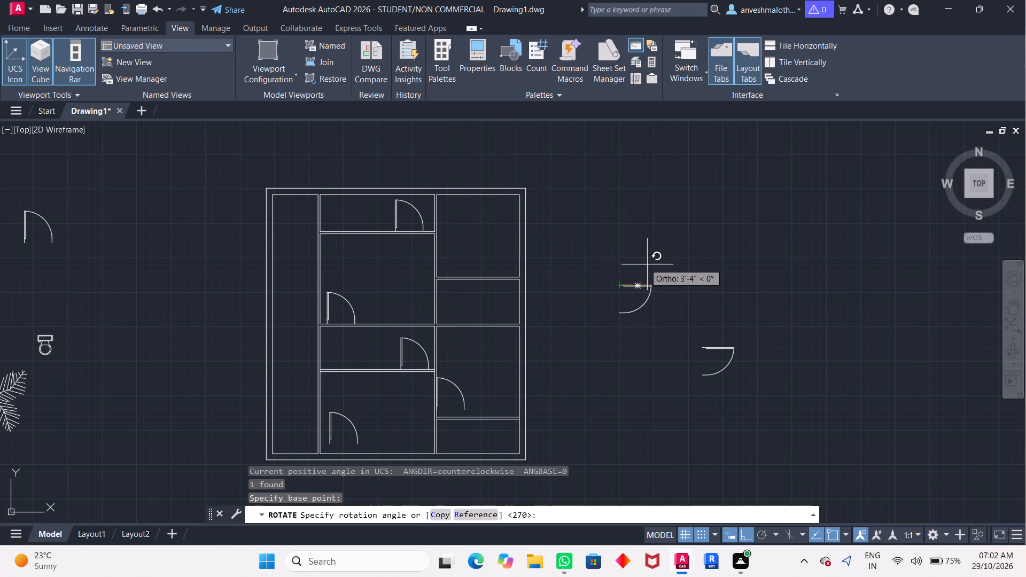
left_click(618, 313)
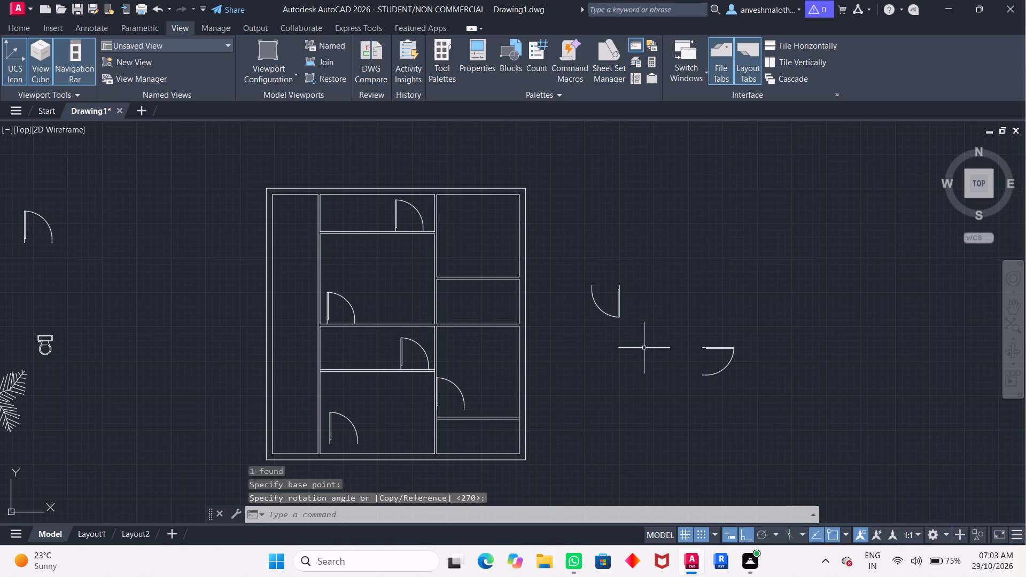
Delete the doors in all four middle rooms and in the third room of the east column.
scroll(0, 328, "down", 1)
middle_click_drag(1, 329, 6, 330)
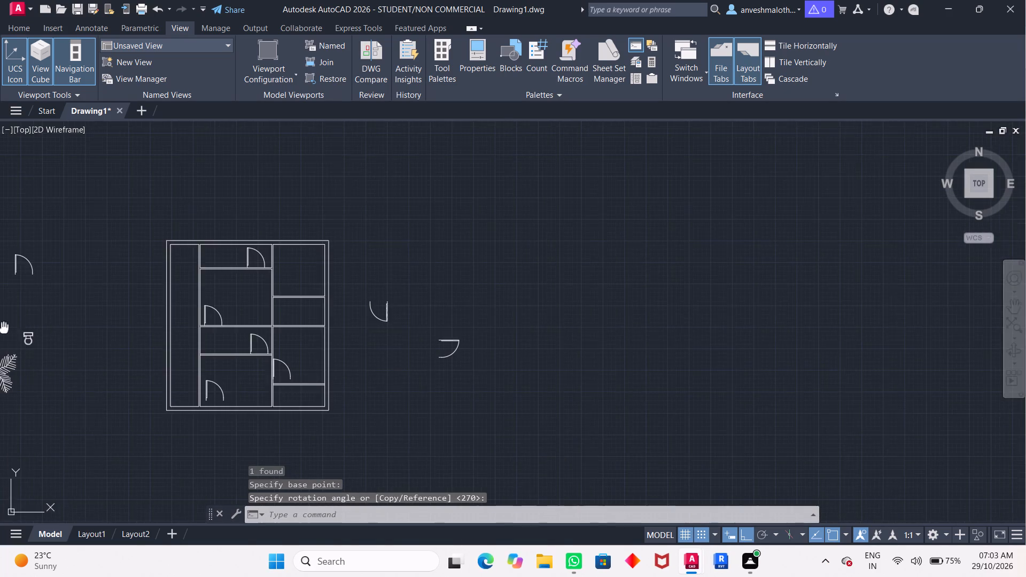
middle_click_drag(6, 330, 259, 357)
middle_click_drag(243, 396, 248, 363)
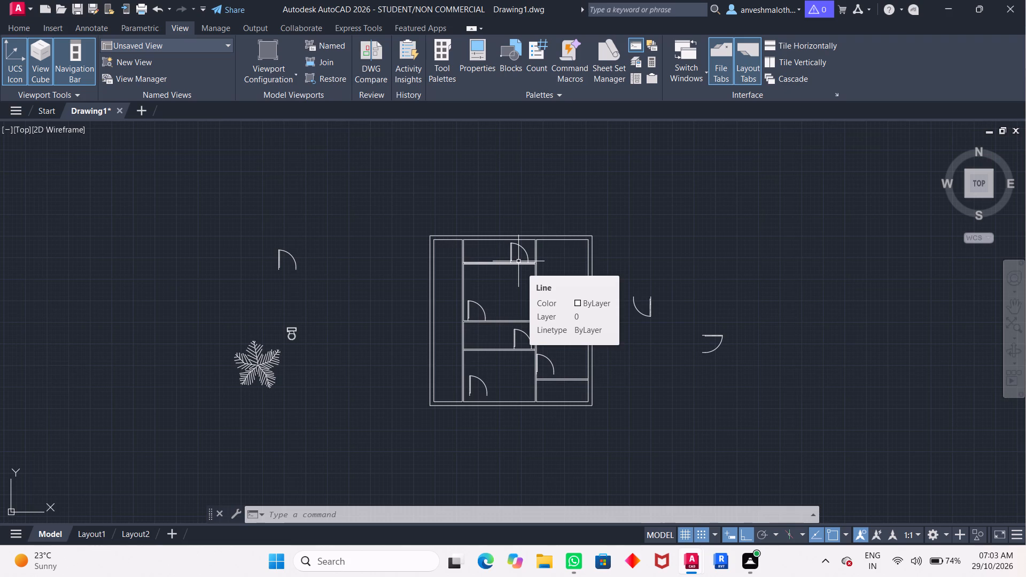
left_click(528, 254)
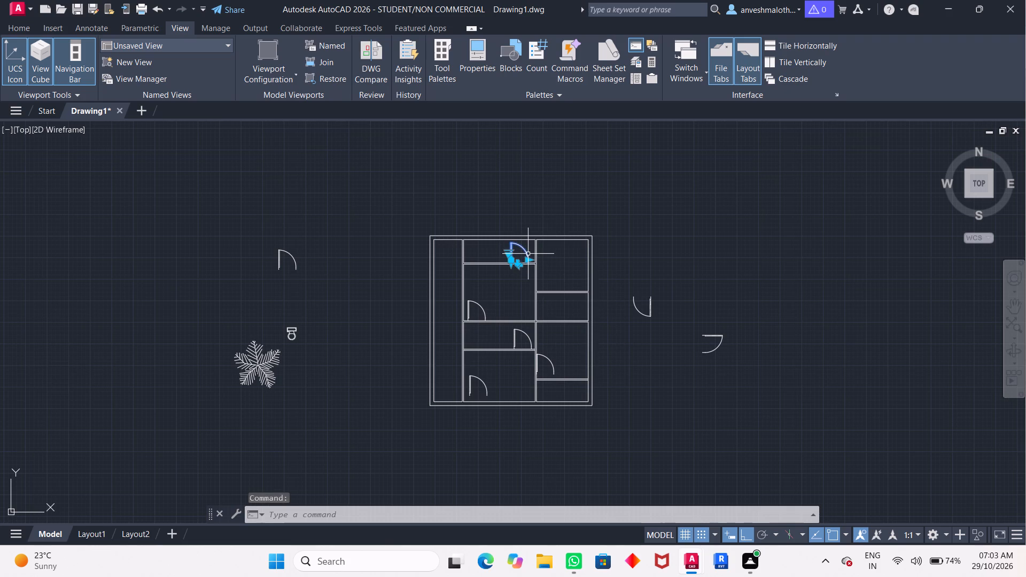
key("Delete")
left_click(476, 305)
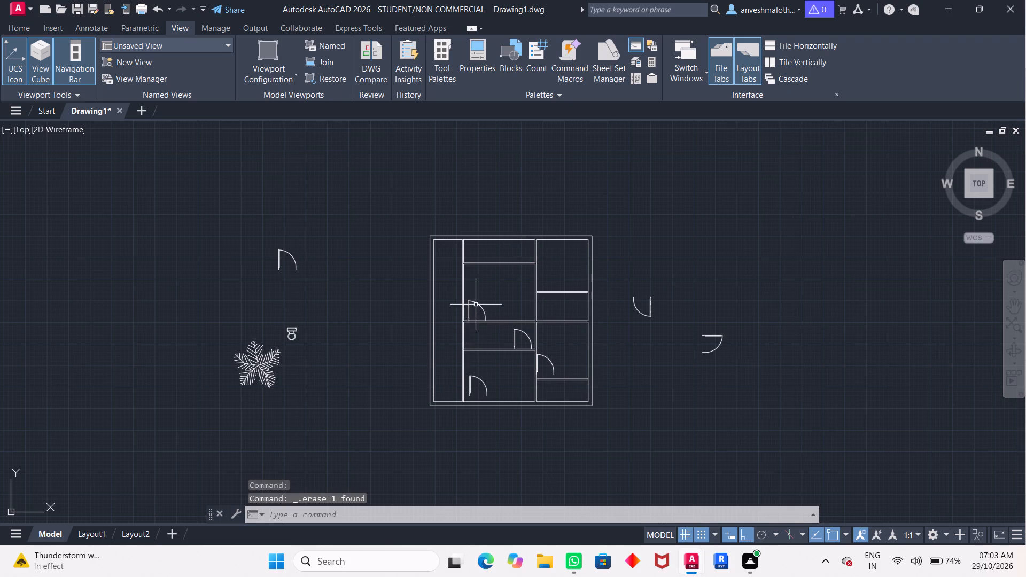
key("Delete")
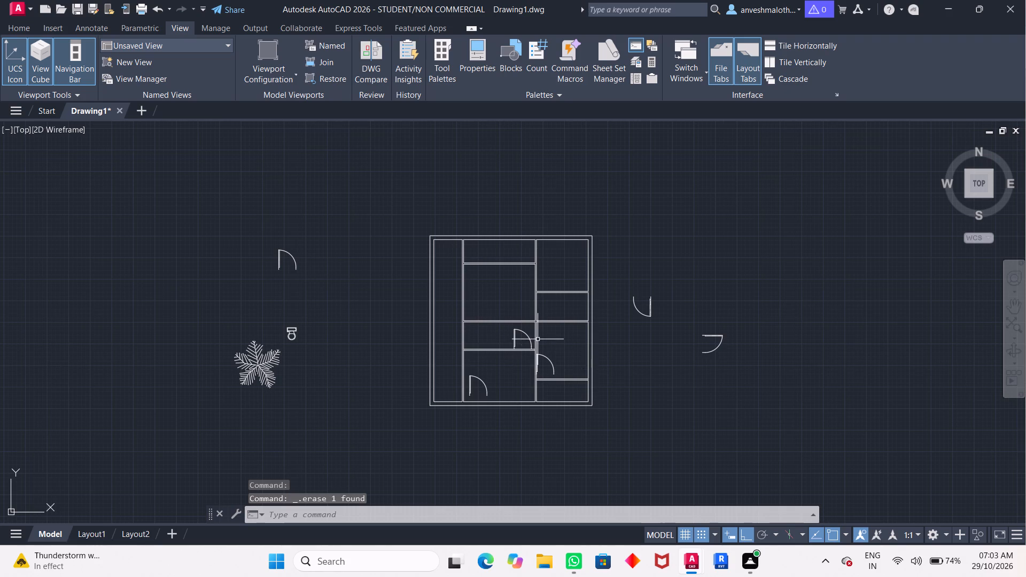
left_click(528, 340)
key("Delete")
left_click(553, 368)
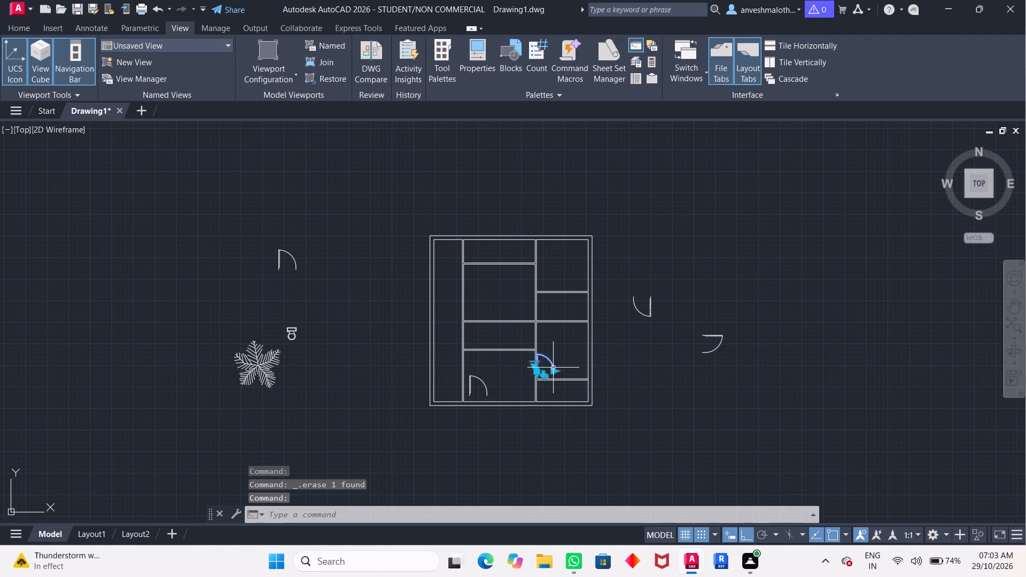
key("Delete")
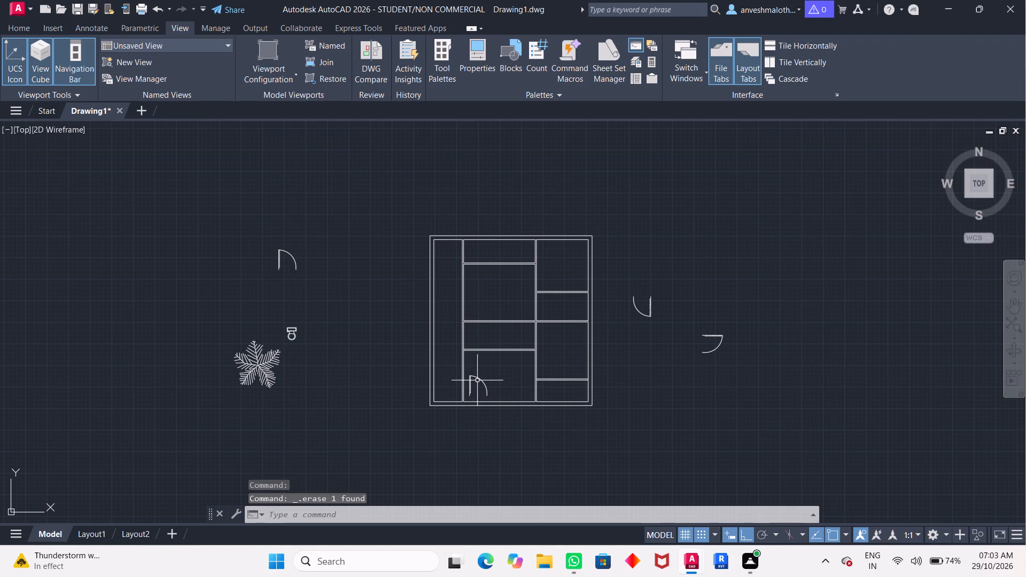
left_click(473, 373)
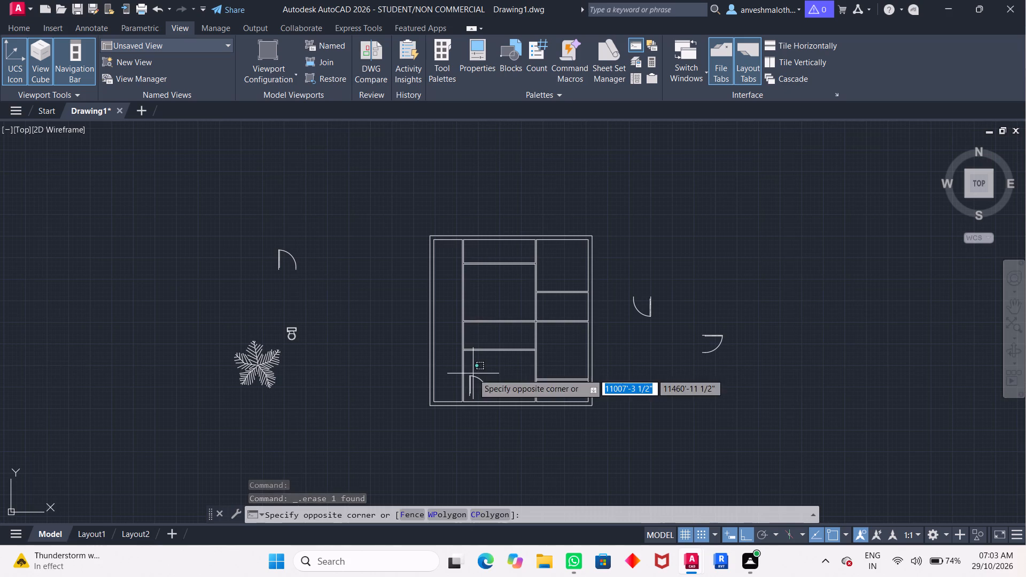
left_click(473, 373)
left_click(473, 379)
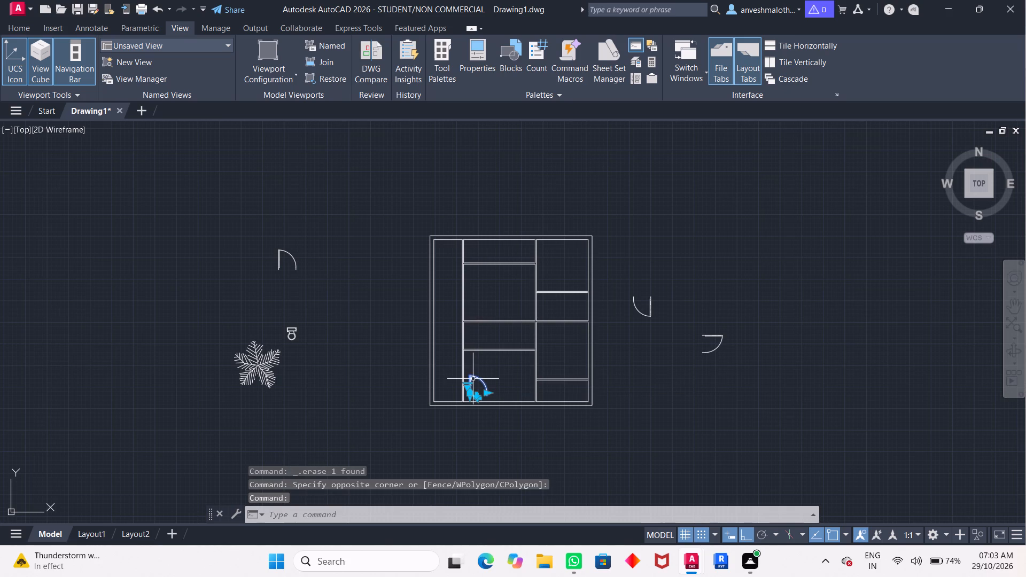
key("Delete")
Mirror the easternmost door about the line of its leaf, keeping the source door.
scroll(473, 376, "up", 2)
scroll(473, 376, "down", 1)
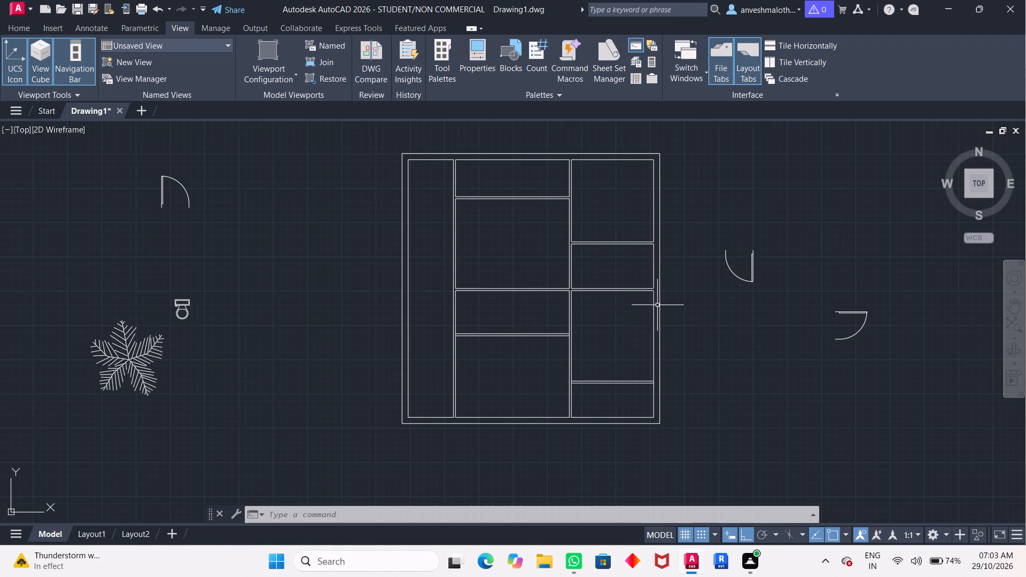
left_click(837, 314)
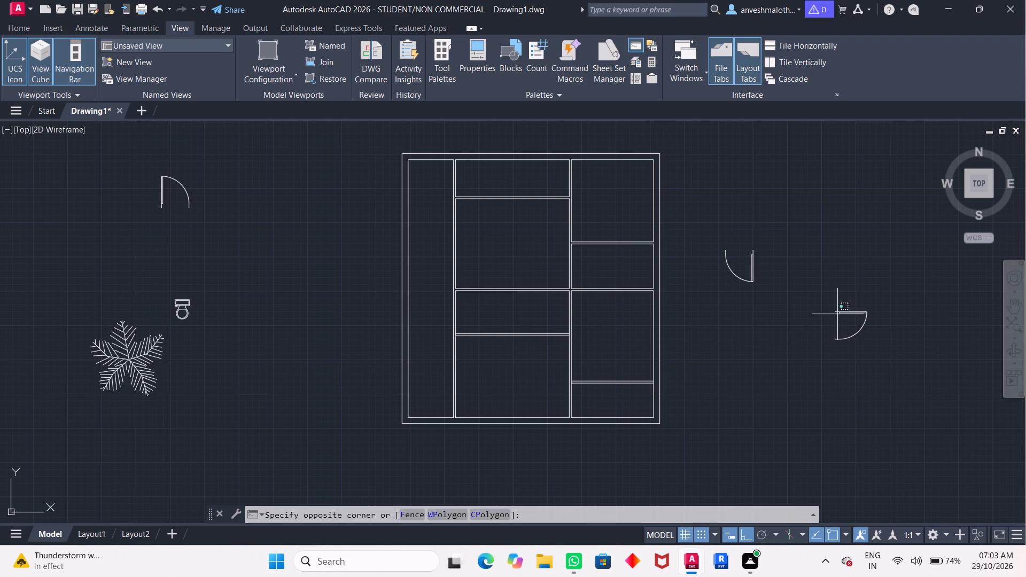
left_click(836, 315)
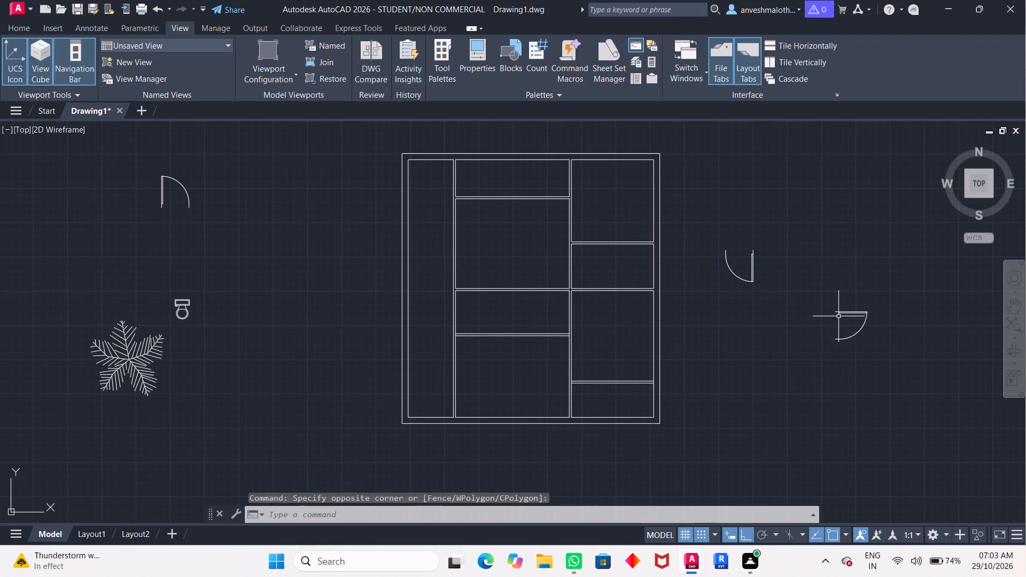
left_click(842, 311)
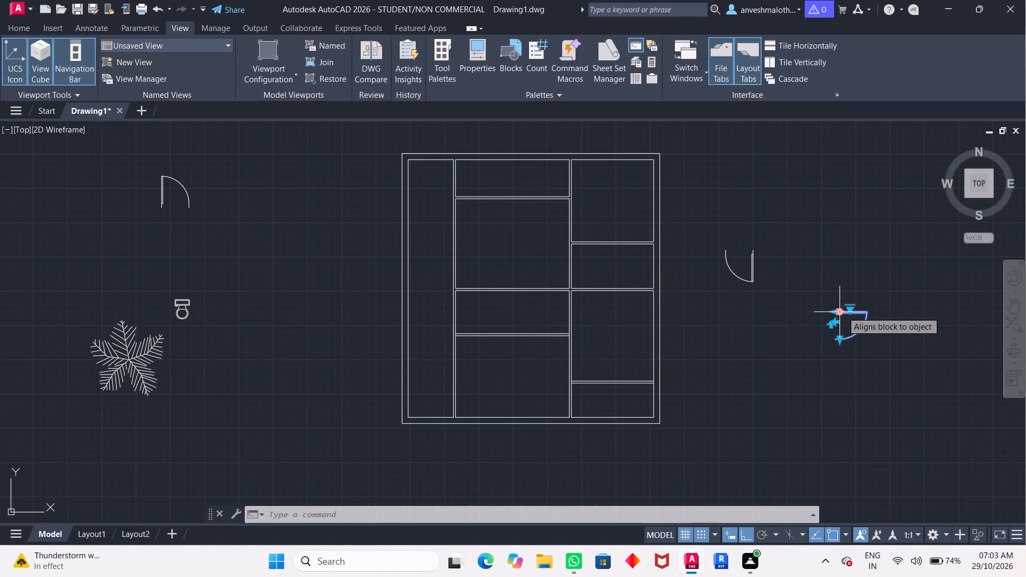
key("m")
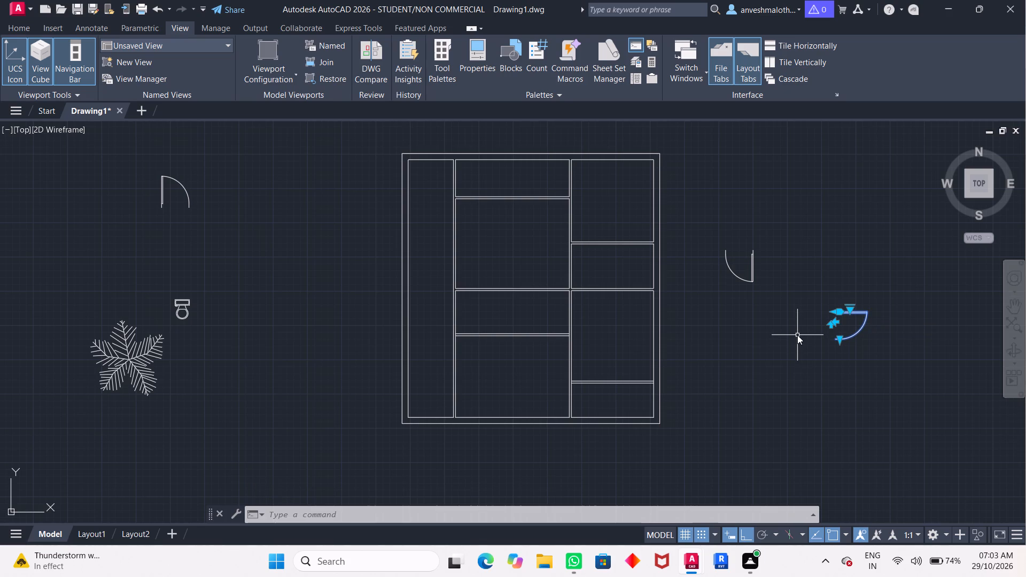
key("i")
key("Return")
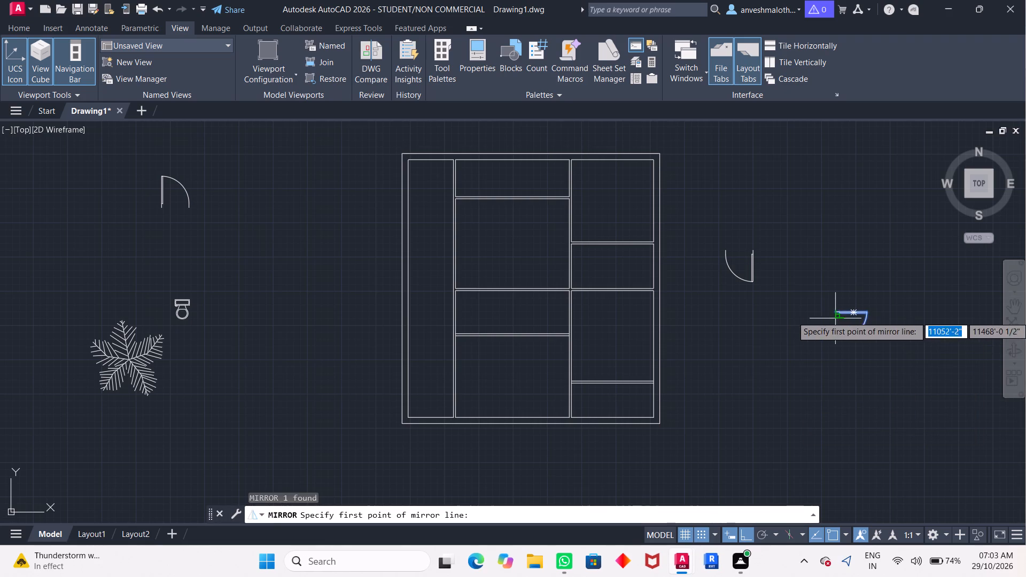
left_click_drag(838, 312, 831, 334)
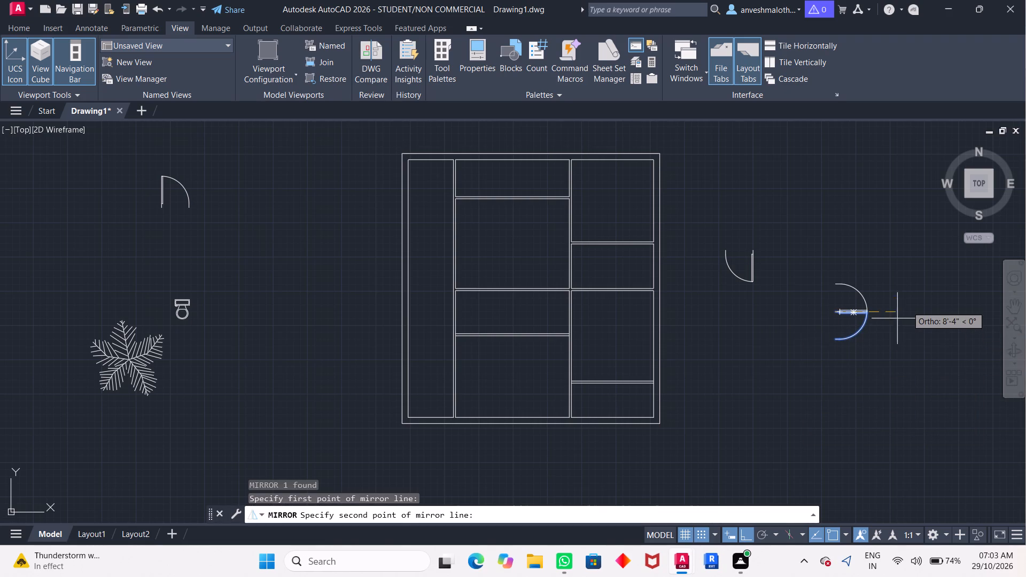
left_click_drag(901, 315, 893, 321)
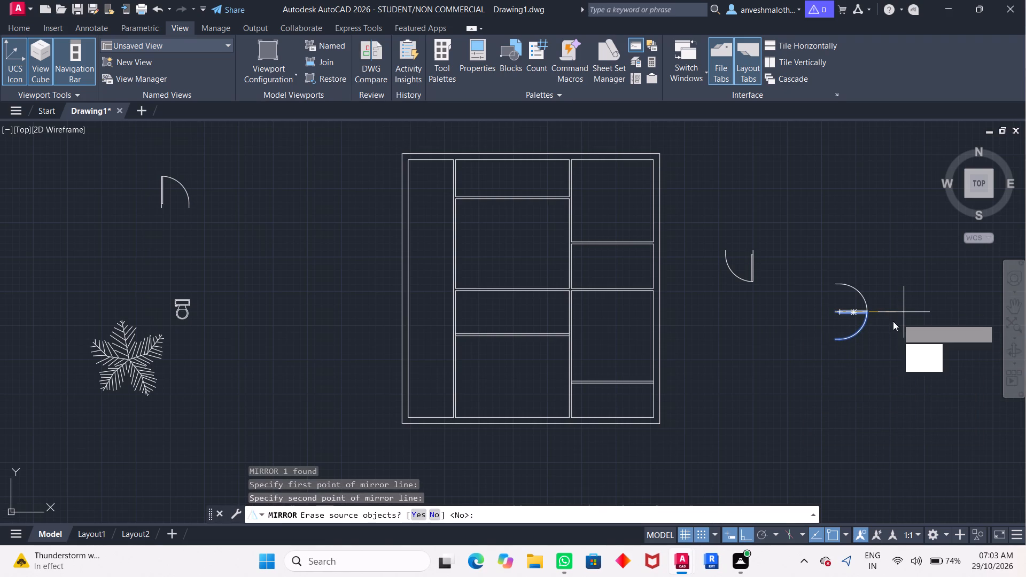
left_click_drag(893, 321, 892, 321)
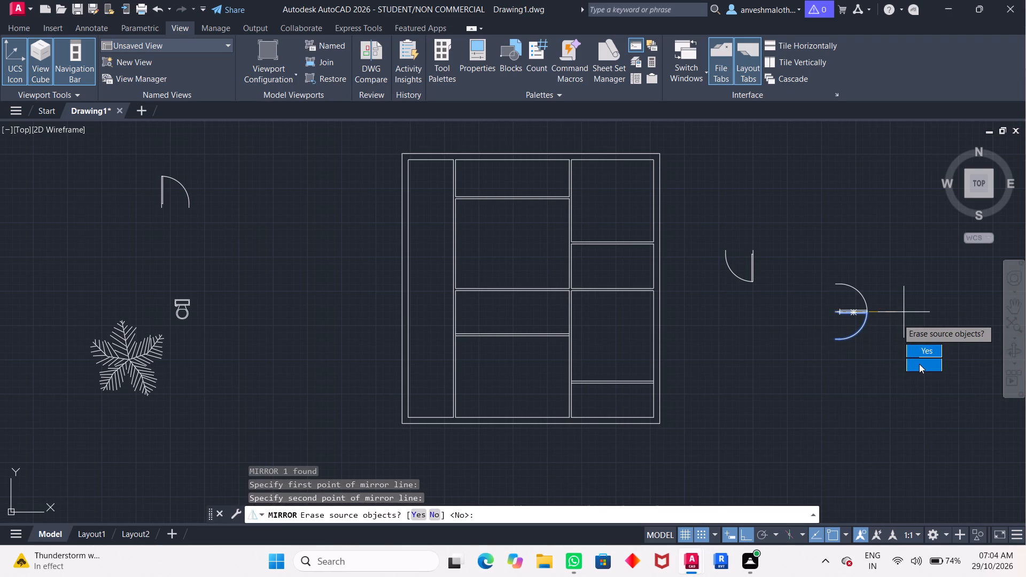
left_click_drag(918, 362, 891, 321)
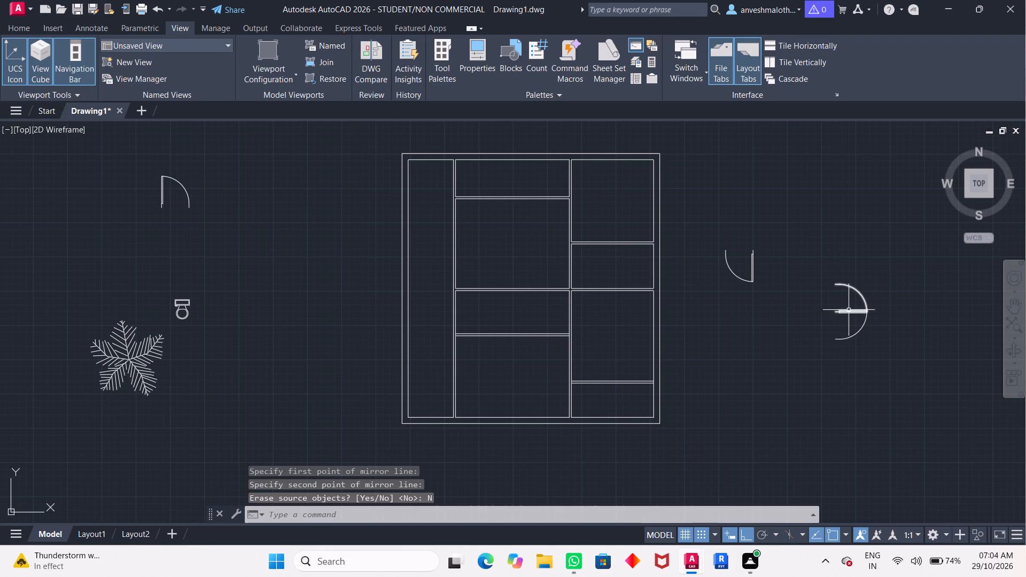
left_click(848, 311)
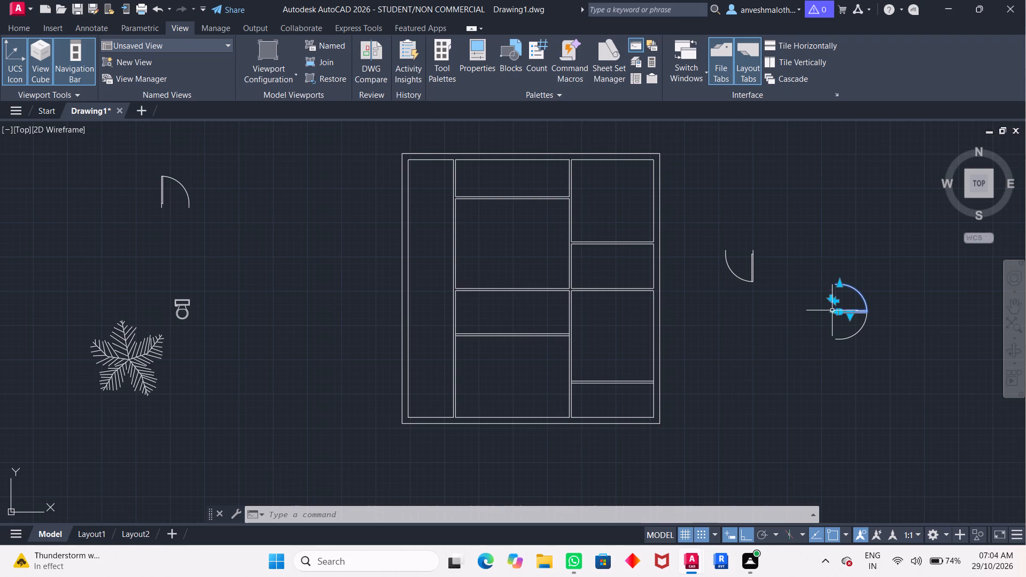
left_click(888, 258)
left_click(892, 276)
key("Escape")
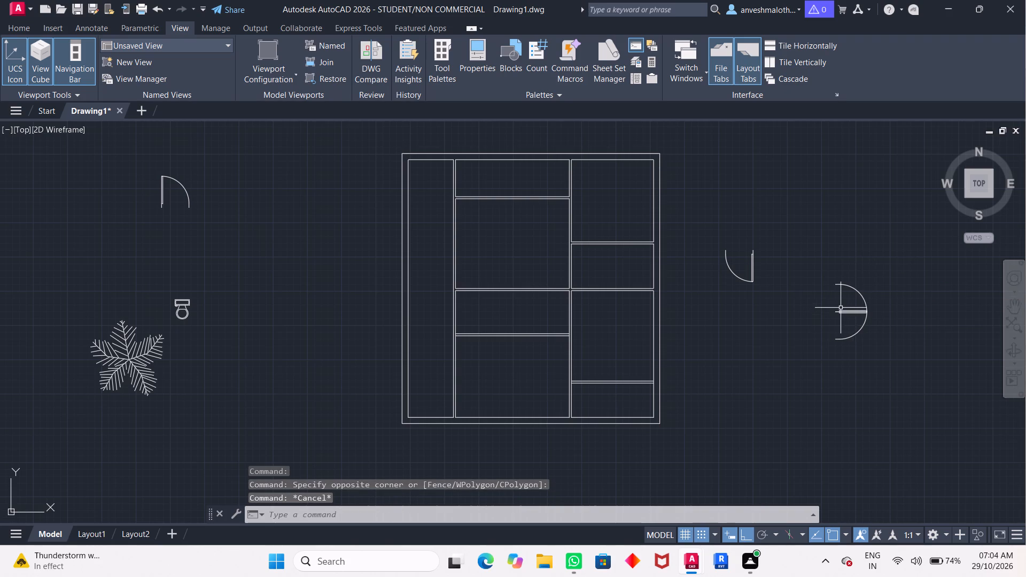
Move the mirrored door by its leaf base to the southwest corner of the second middle room from the north, with polar tracking on and snap off.
left_click(842, 309)
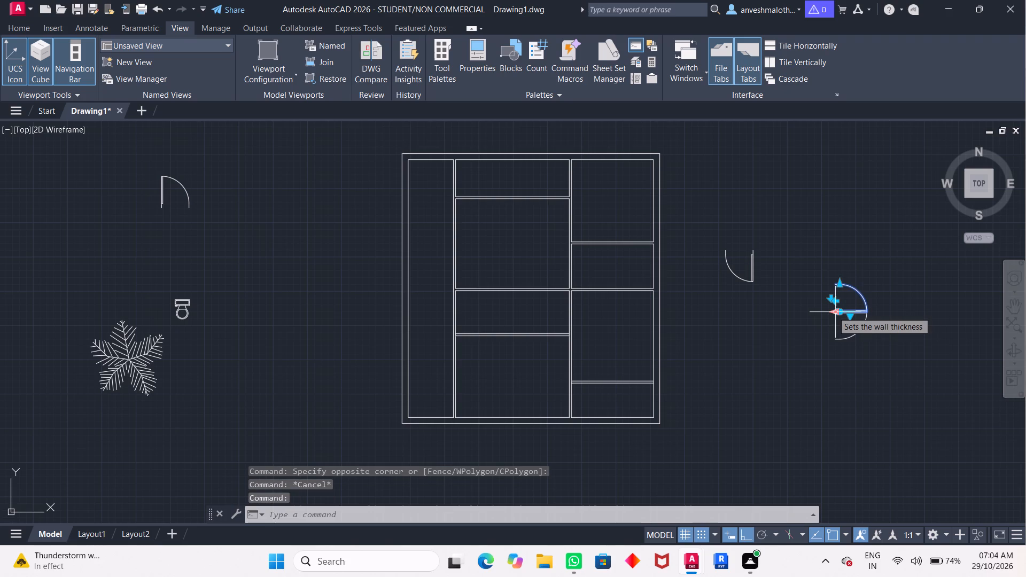
key("m")
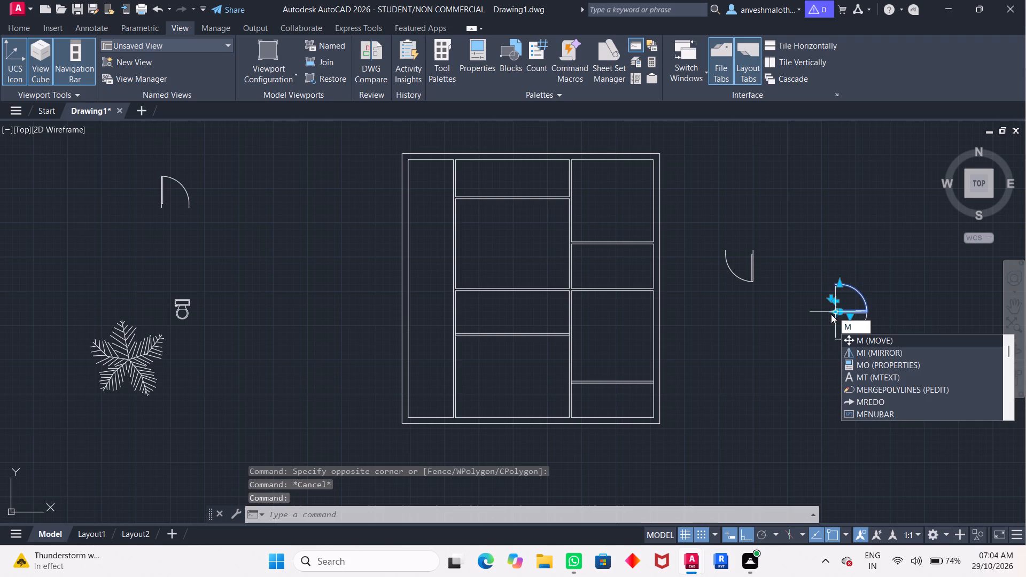
key("Return")
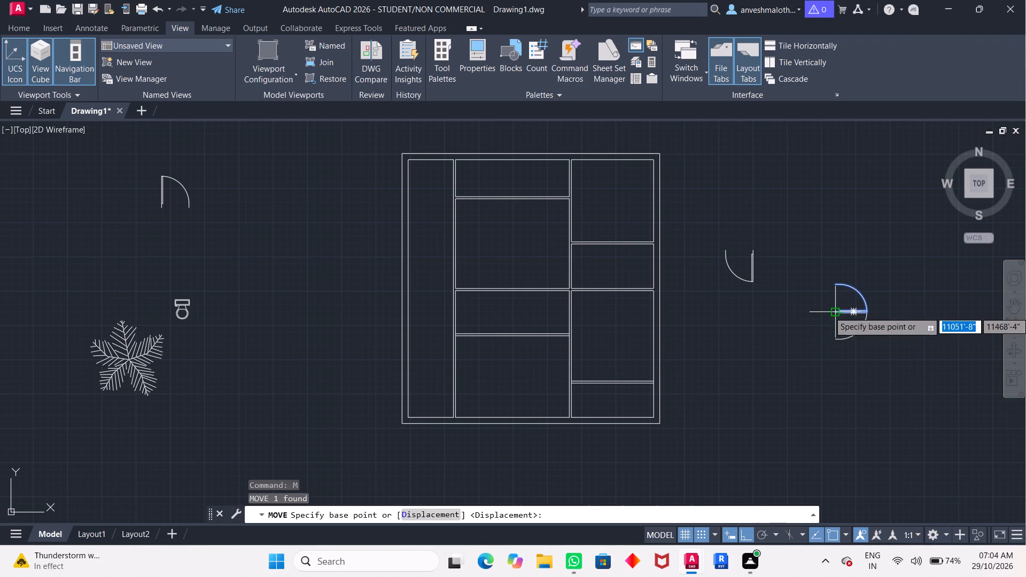
left_click(837, 311)
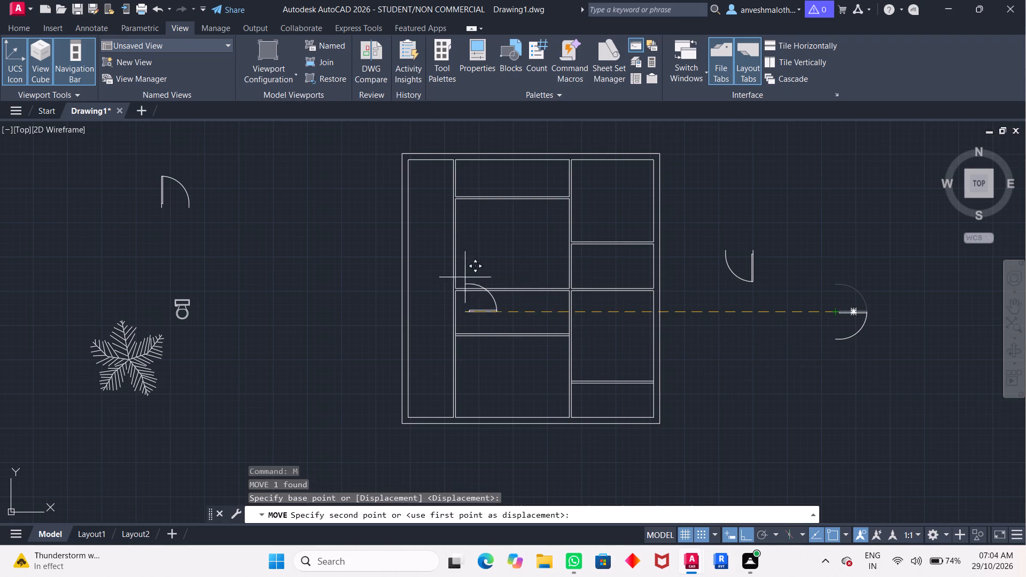
left_click(763, 528)
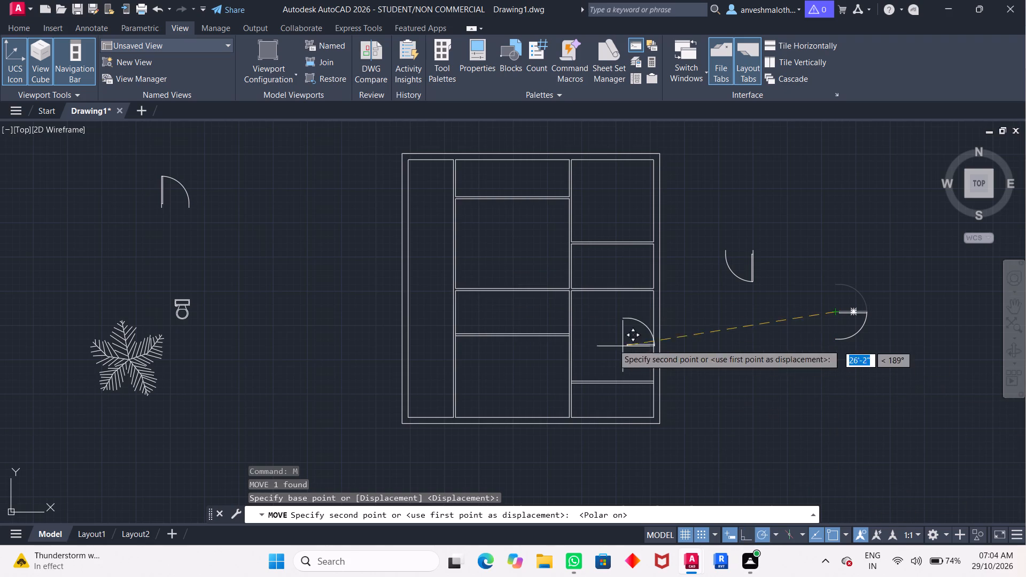
scroll(457, 275, "up", 2)
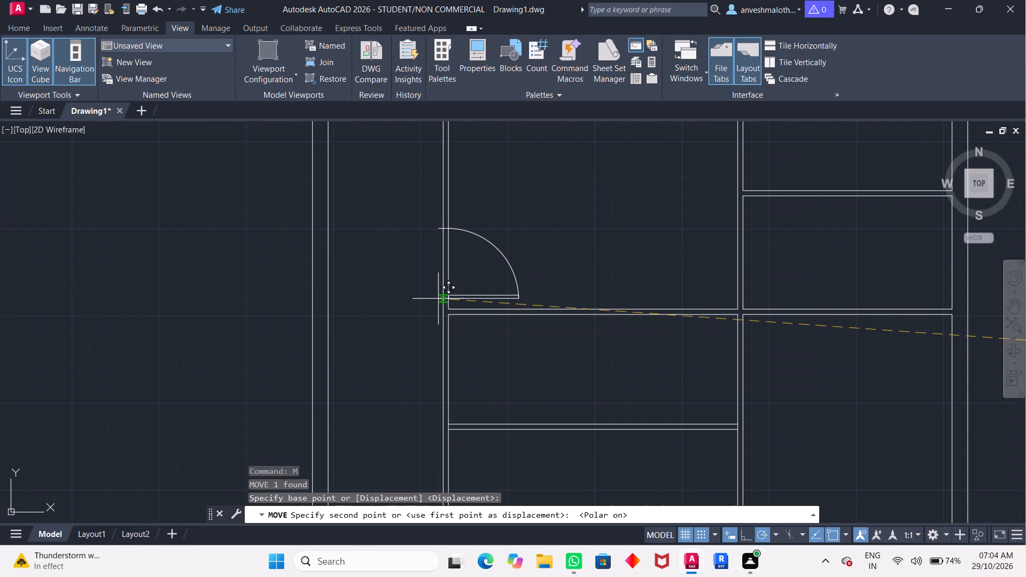
scroll(444, 307, "up", 3)
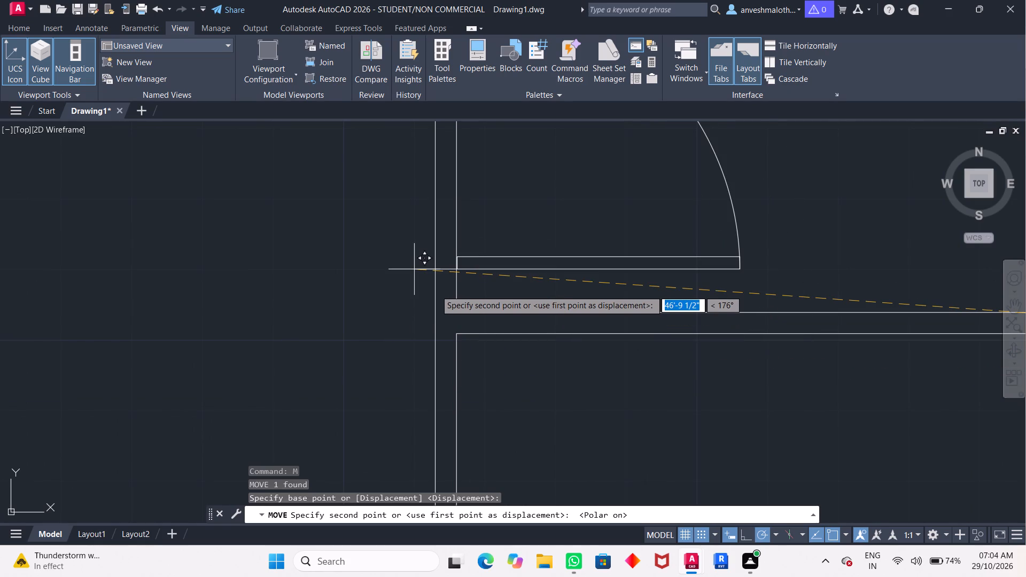
left_click(698, 532)
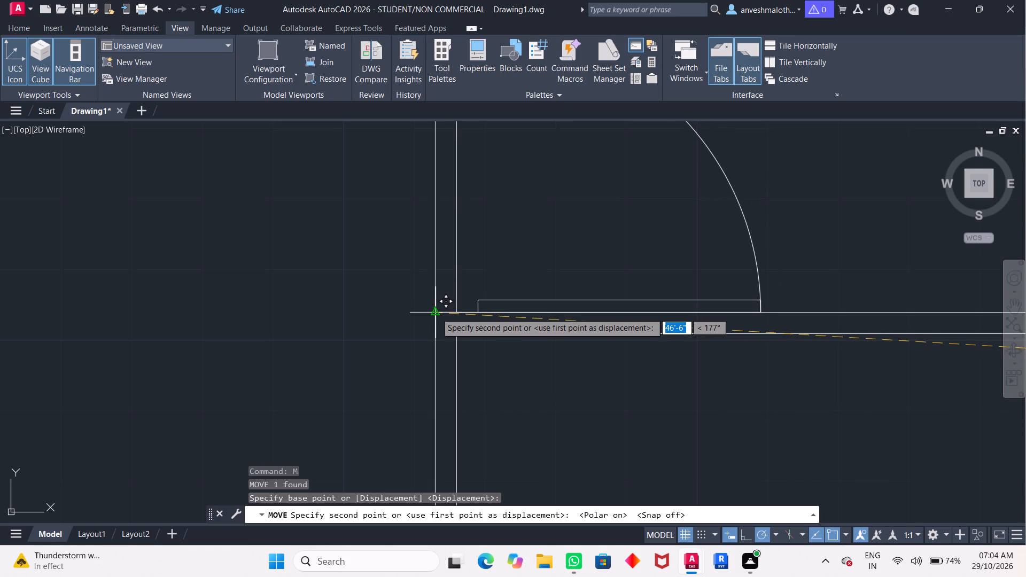
left_click(436, 313)
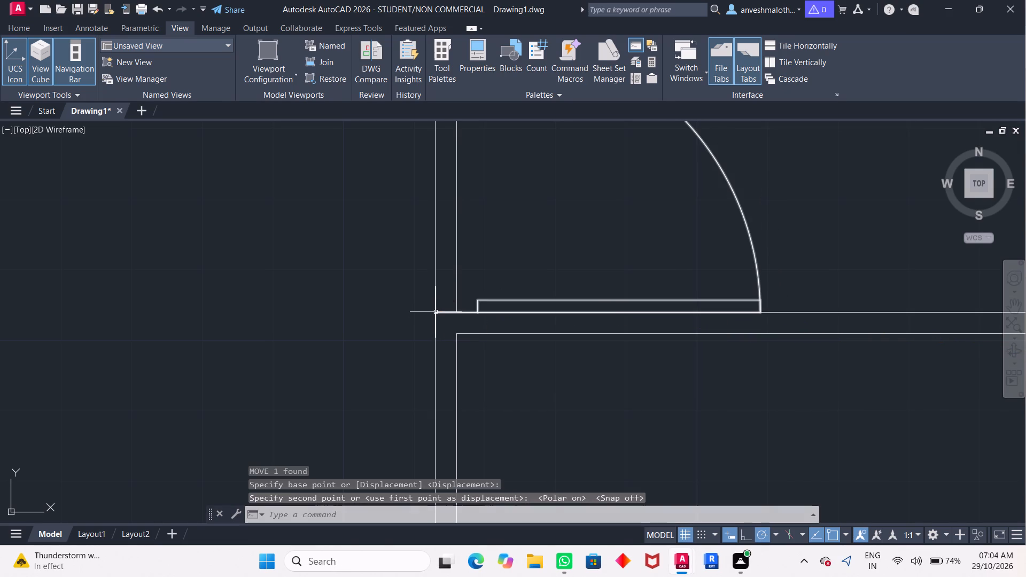
Move the easternmost door by its leaf base to the northwest corner of the second room from the north in the east column.
scroll(602, 295, "down", 3)
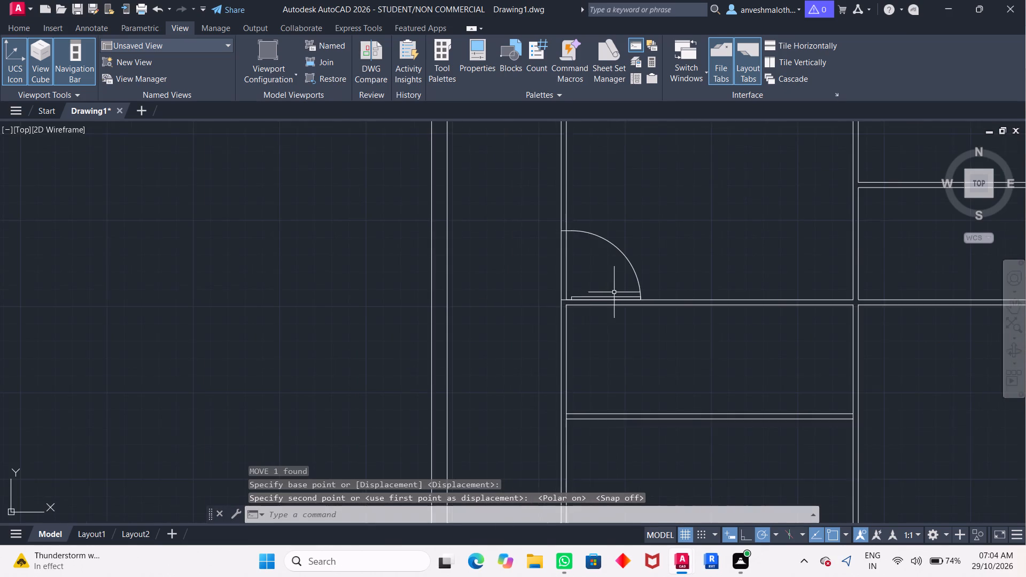
scroll(660, 293, "down", 3)
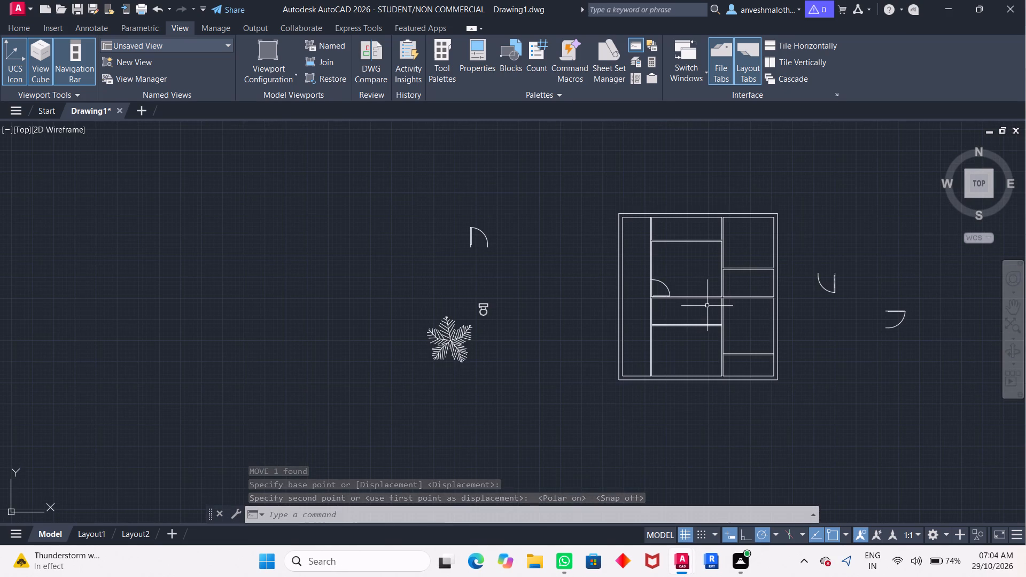
scroll(707, 306, "up", 1)
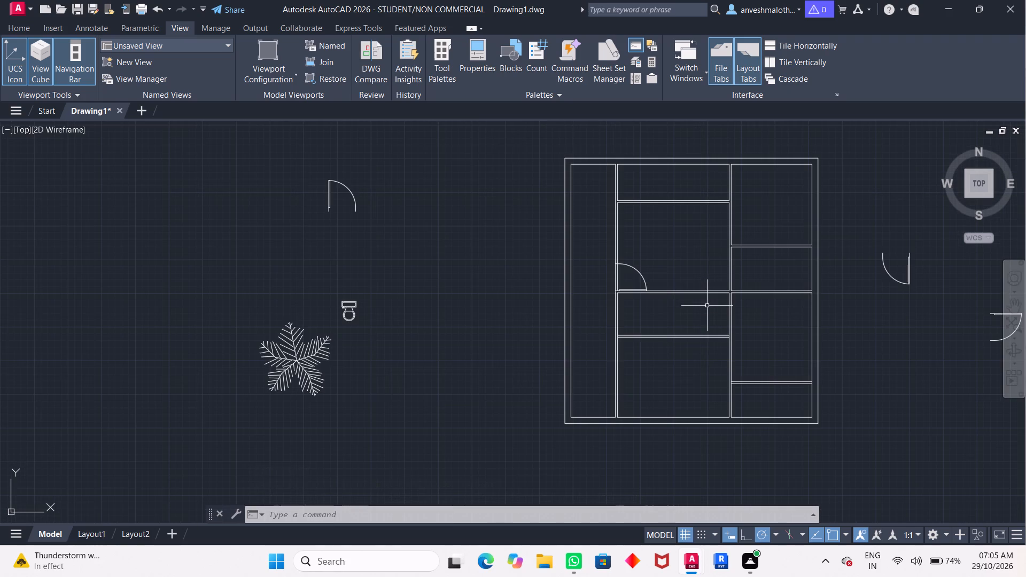
scroll(913, 280, "down", 1)
middle_click_drag(912, 281, 639, 283)
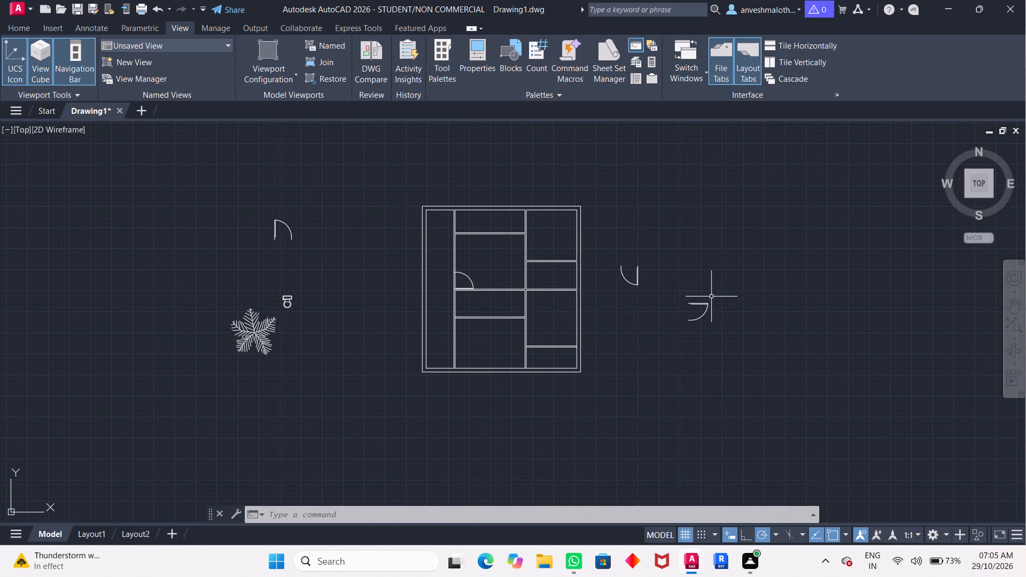
left_click(697, 303)
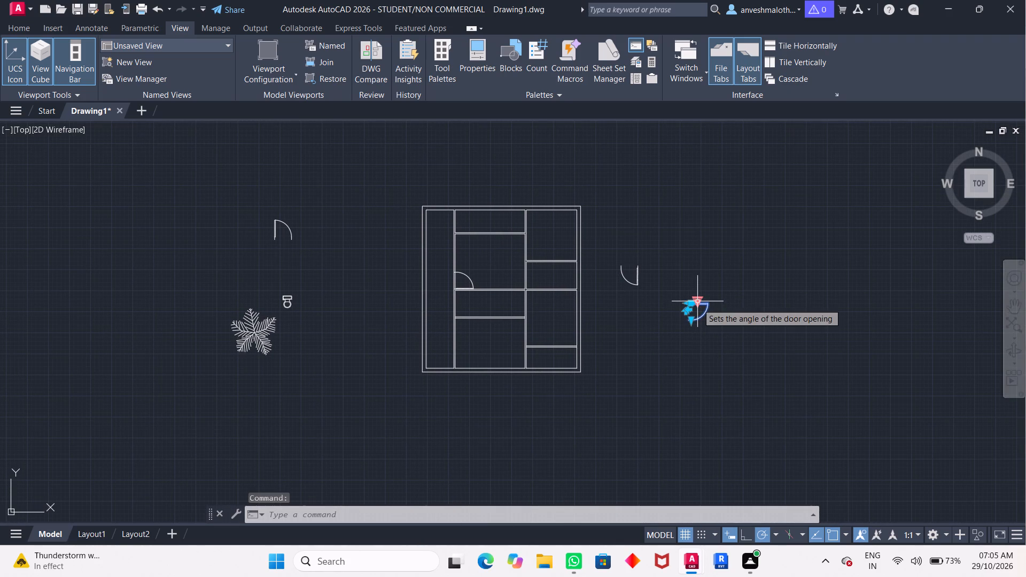
key("space")
scroll(682, 311, "up", 4)
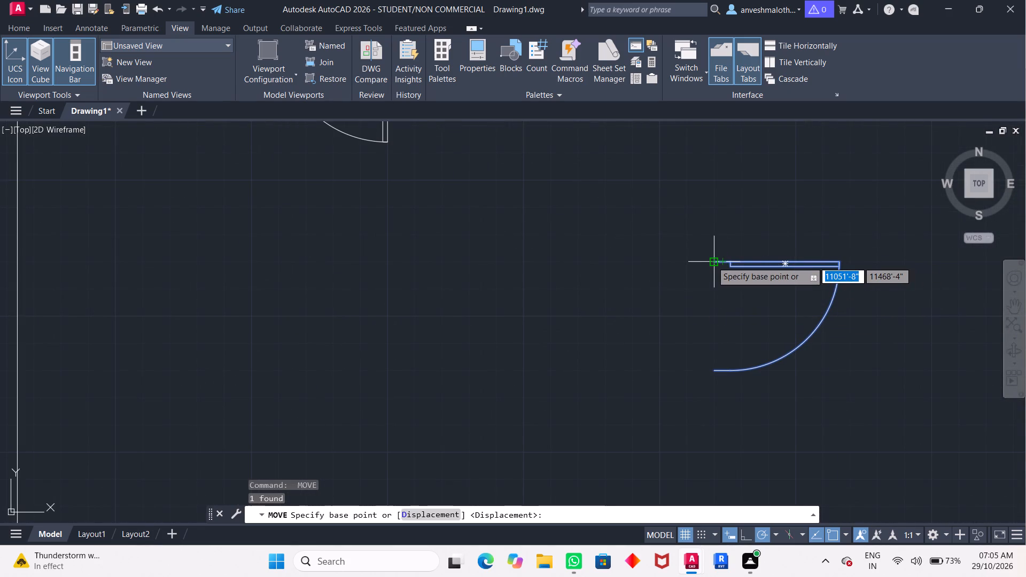
left_click(712, 261)
scroll(498, 251, "down", 3)
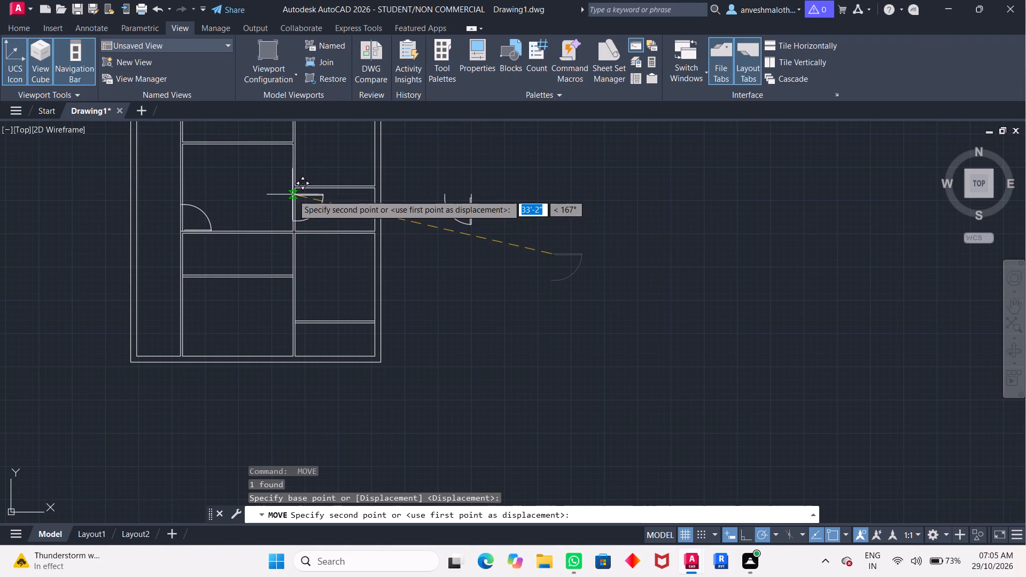
scroll(296, 191, "up", 3)
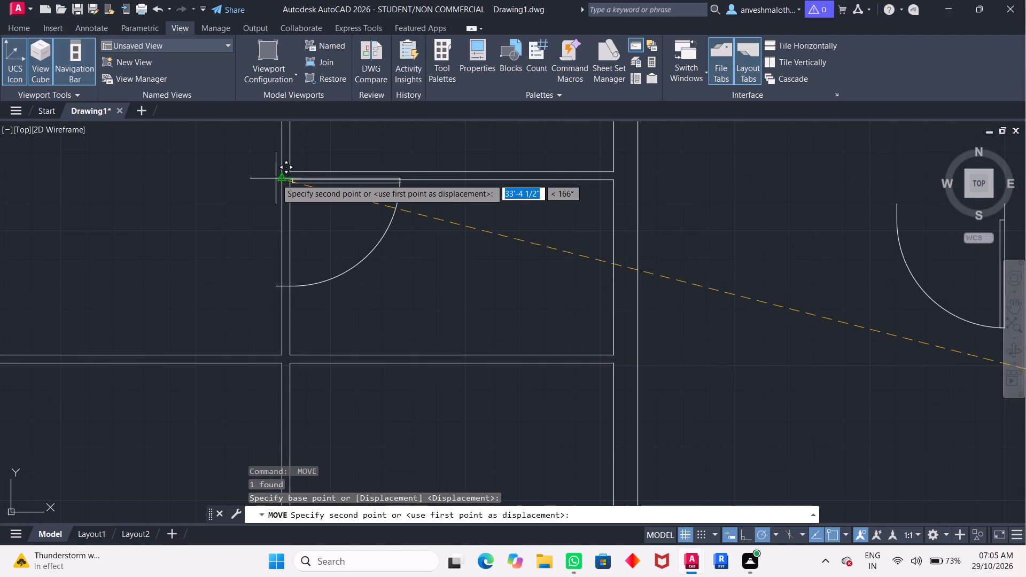
left_click(278, 179)
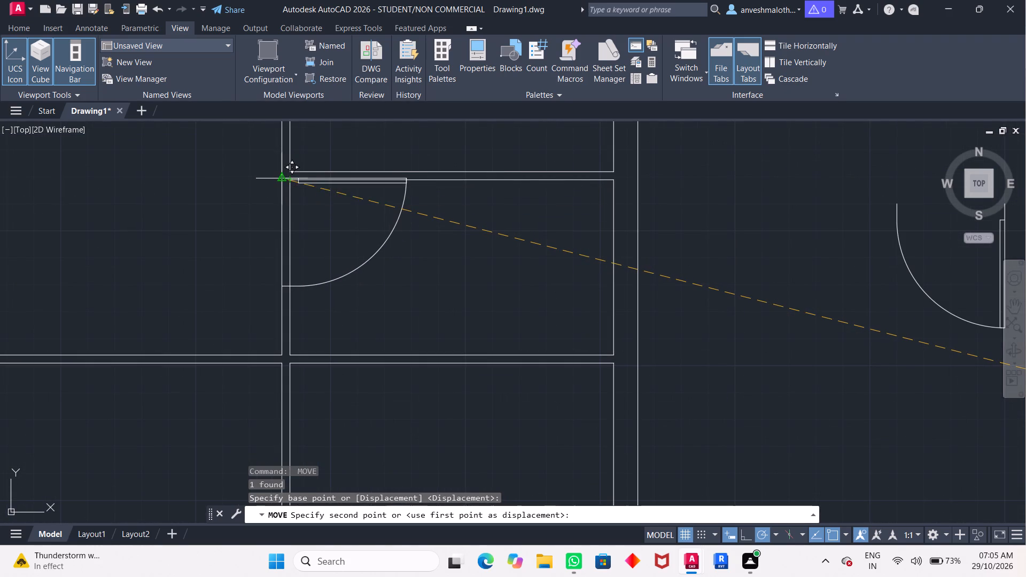
Shift that door slightly south so its leaf aligns with the room's north wall face and its base meets the partition's west face.
scroll(318, 178, "up", 3)
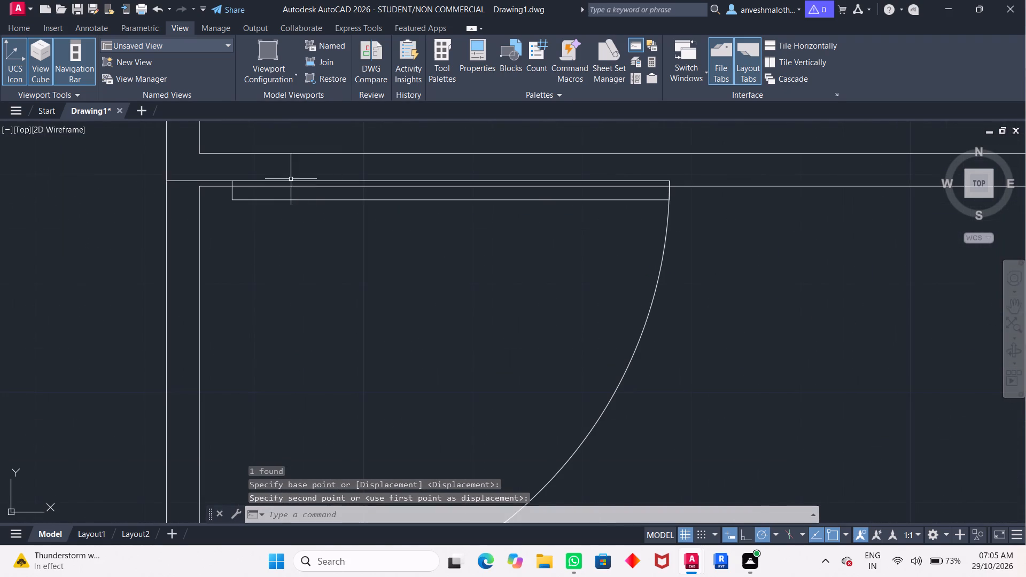
left_click(287, 200)
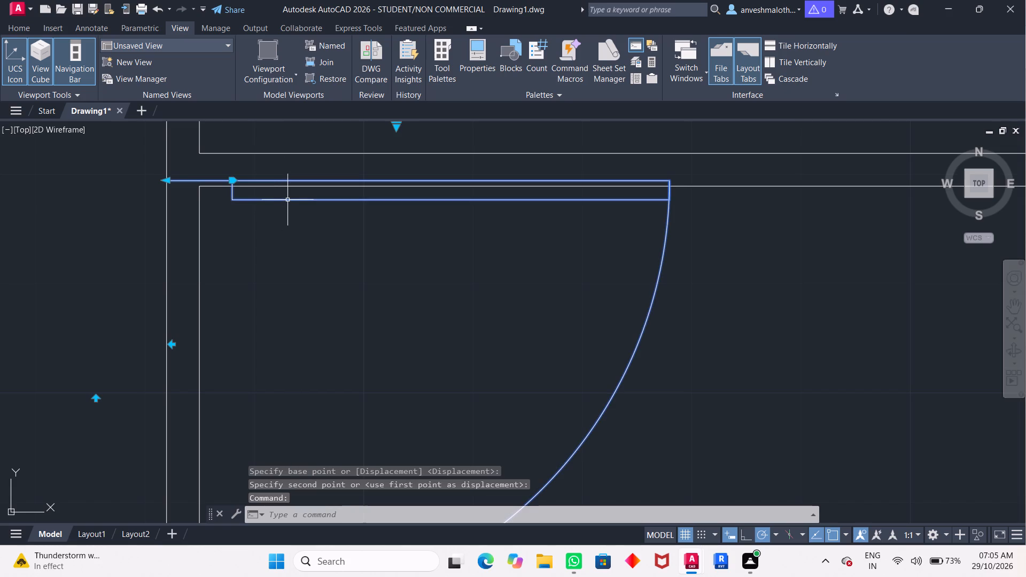
key("Return")
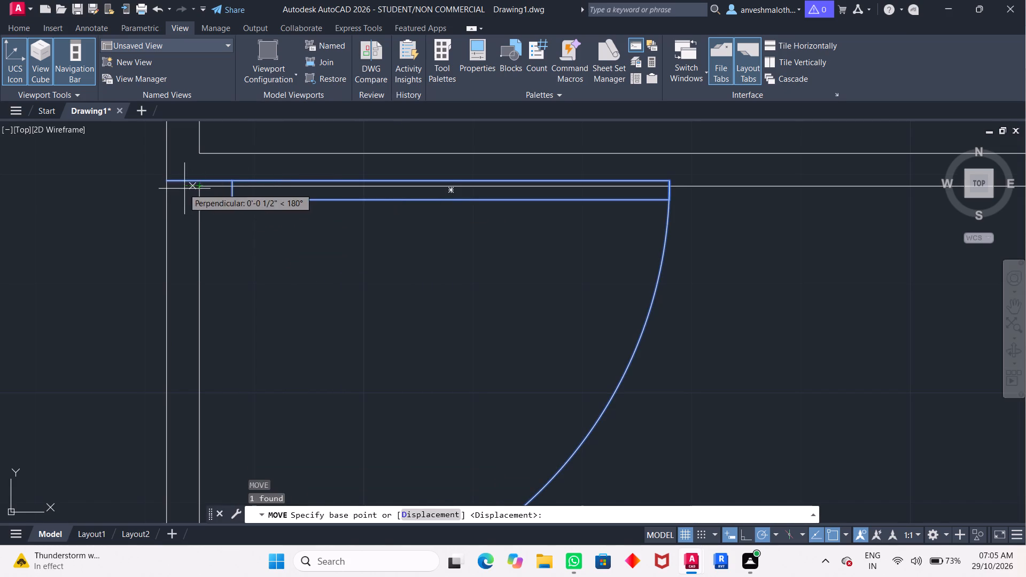
left_click(168, 179)
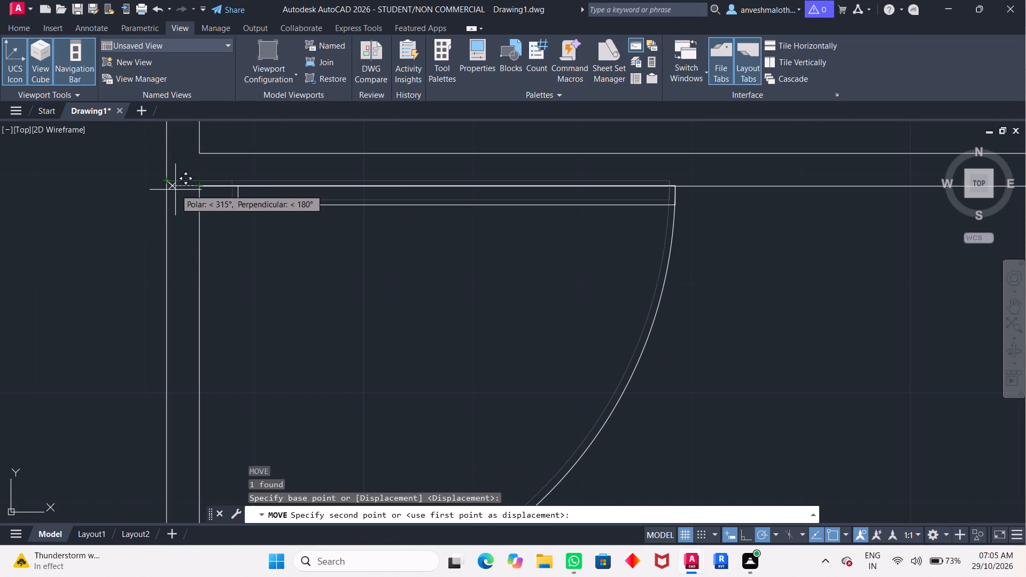
left_click(167, 186)
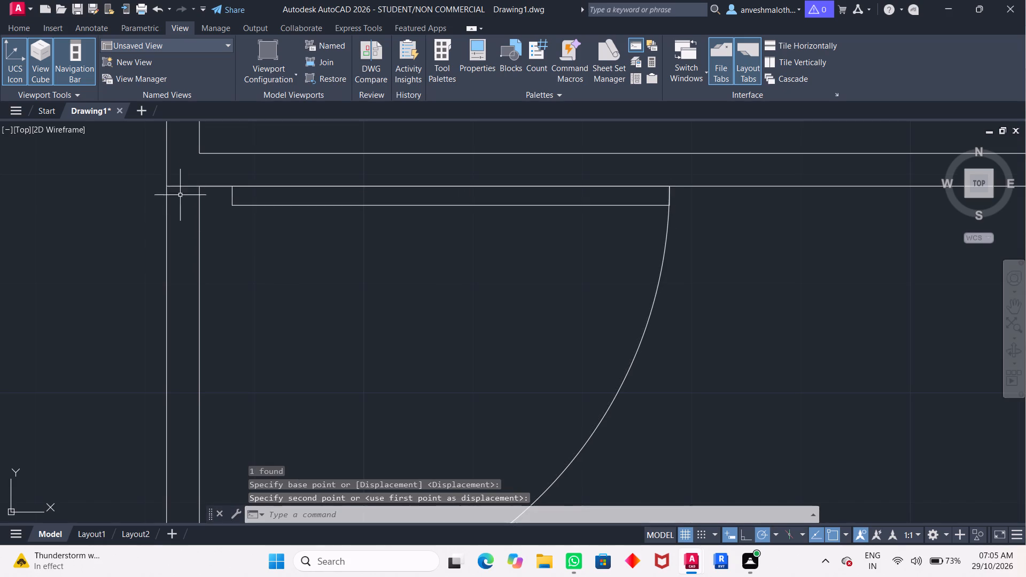
Move the second middle room's door, together with the loose easternmost door, slightly north so its leaf clears the room's southwest corner.
scroll(352, 254, "down", 4)
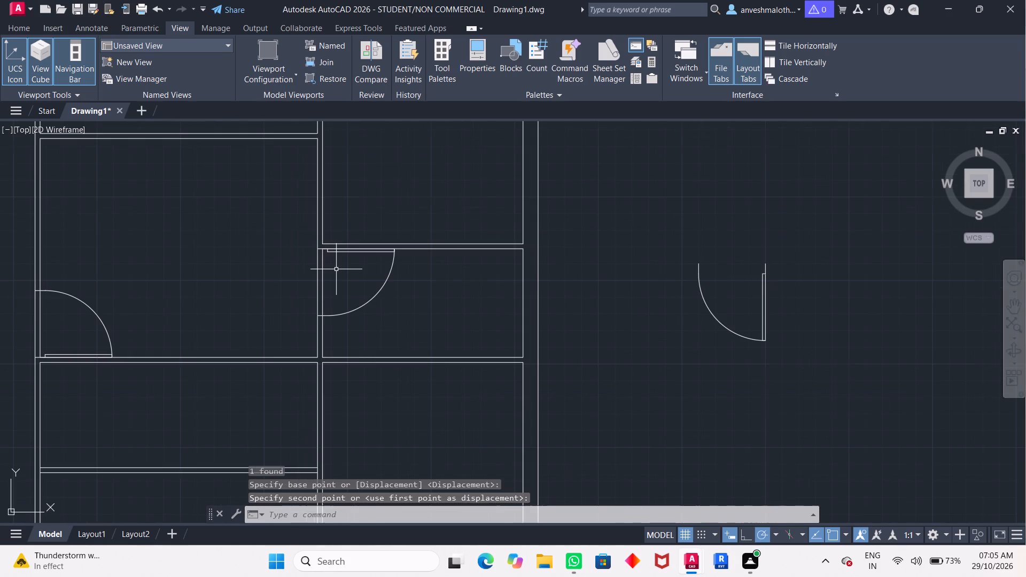
scroll(384, 276, "down", 2)
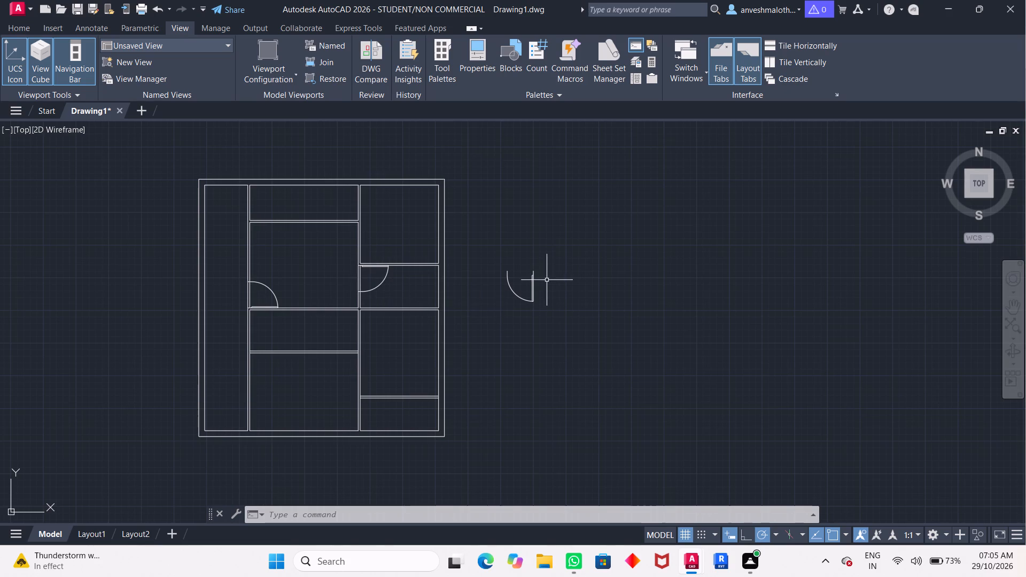
left_click(533, 276)
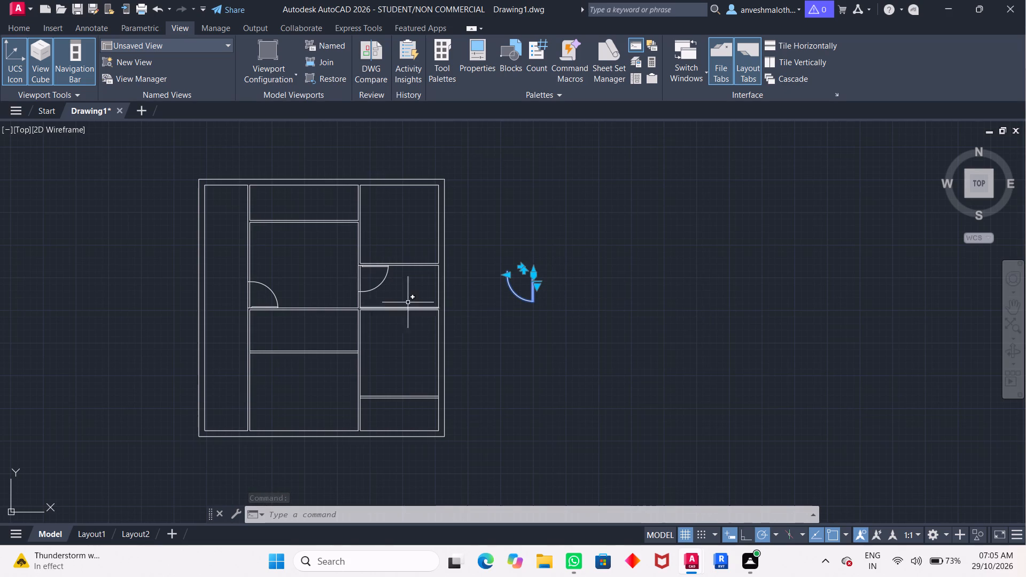
scroll(268, 271, "up", 3)
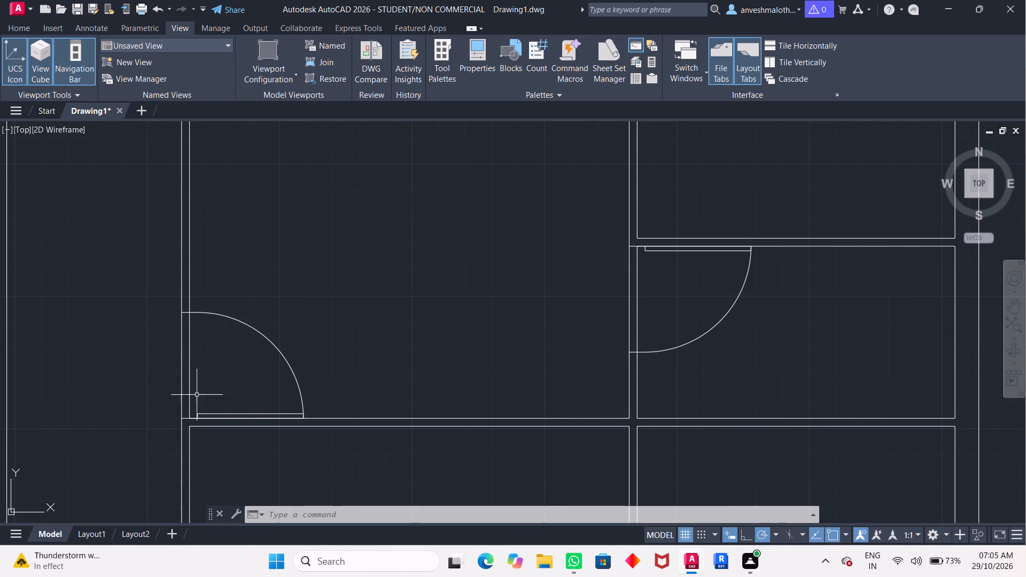
left_click(211, 414)
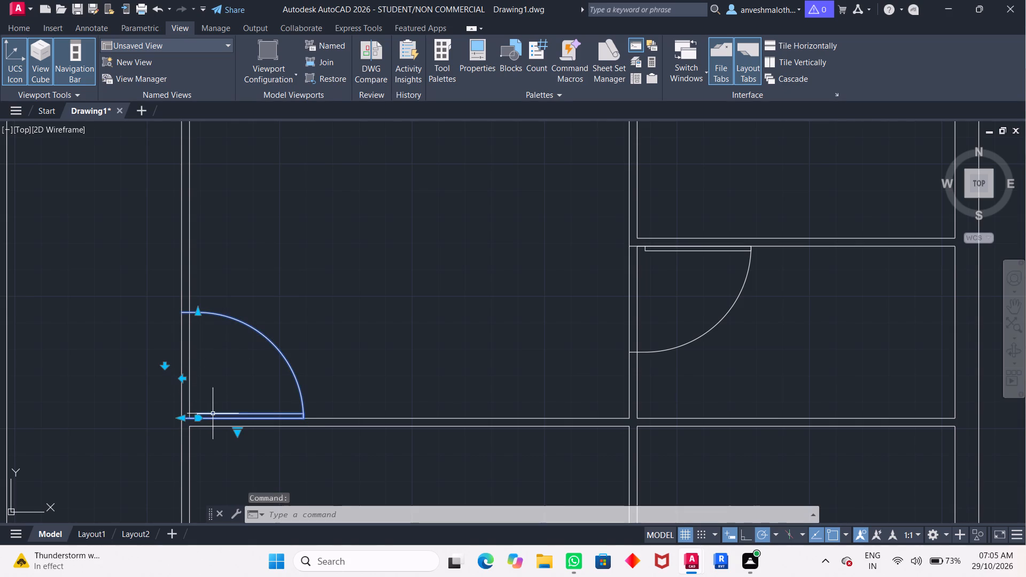
key("Return")
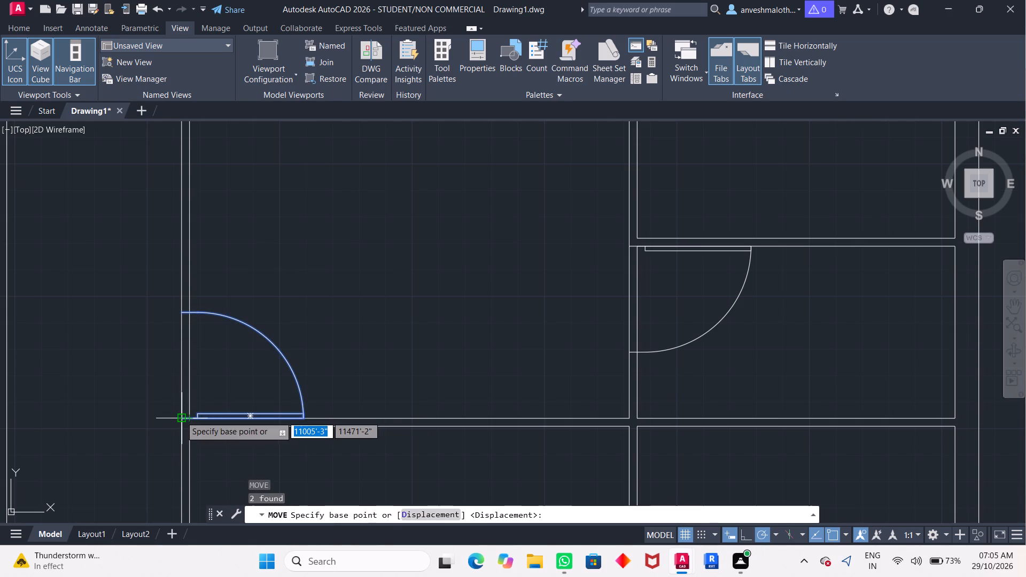
left_click(181, 416)
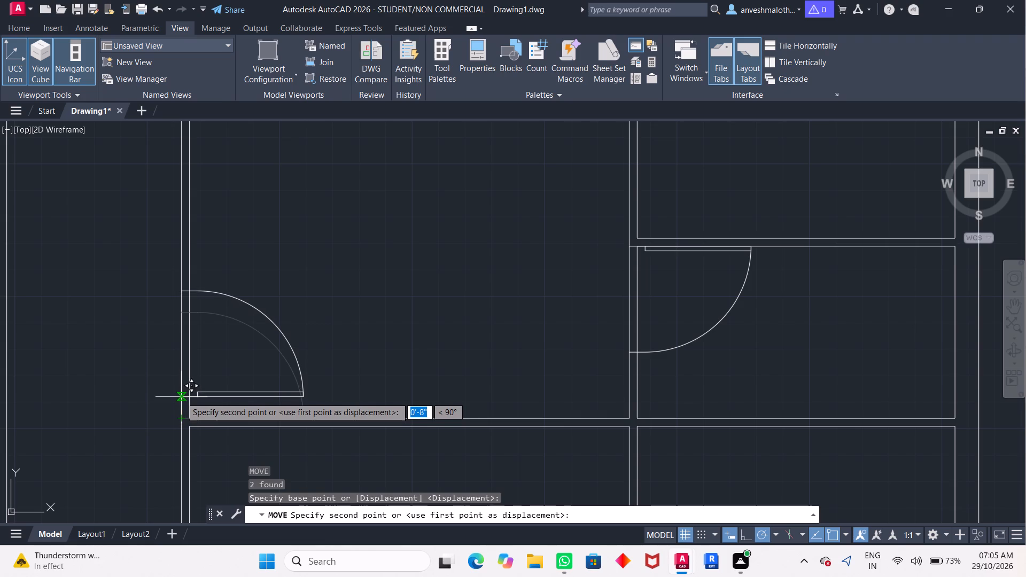
left_click(181, 391)
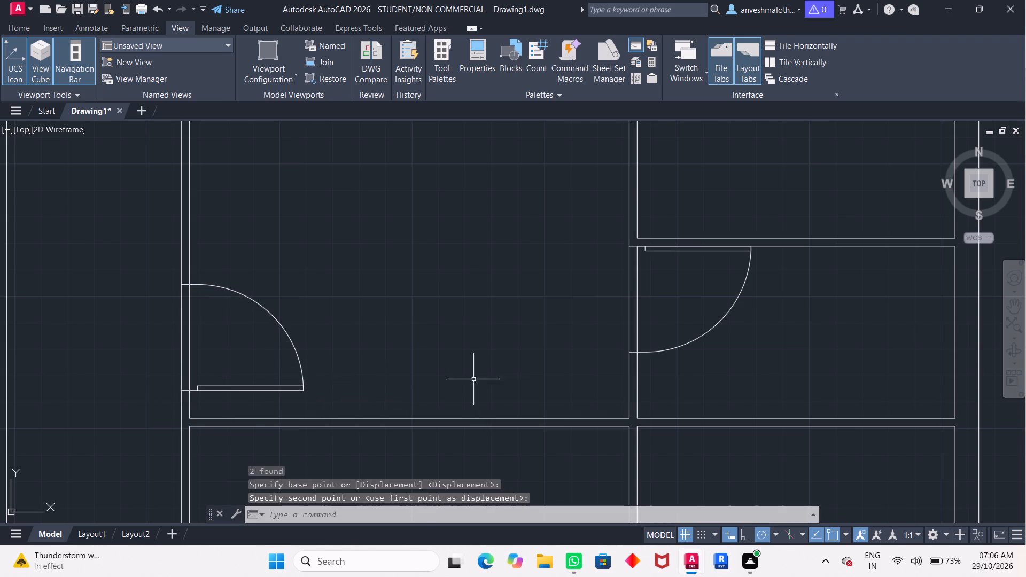
Copy the second middle room's door and paste it near the southwest corner of the northernmost room in the east column.
scroll(515, 369, "down", 2)
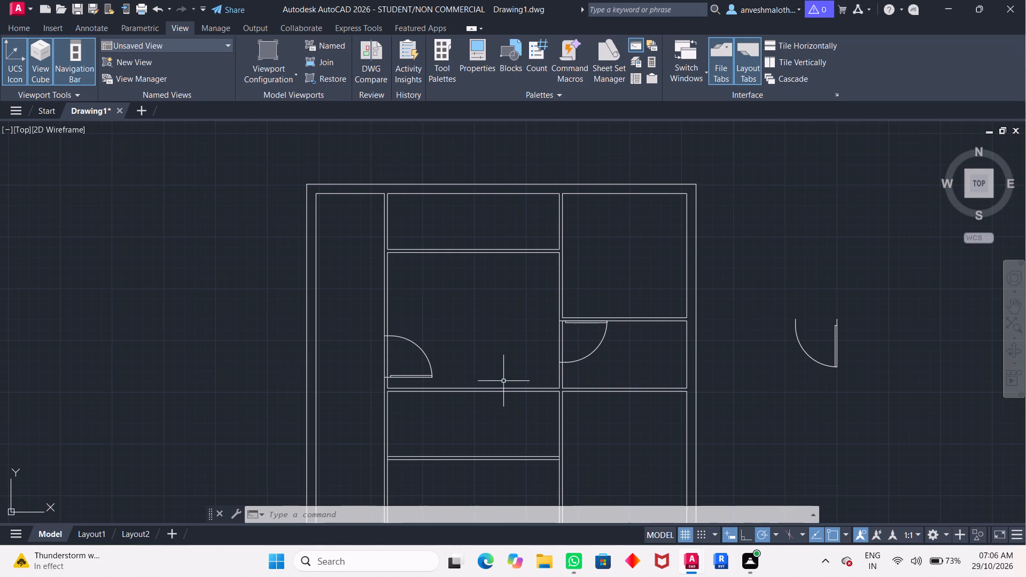
left_click(419, 376)
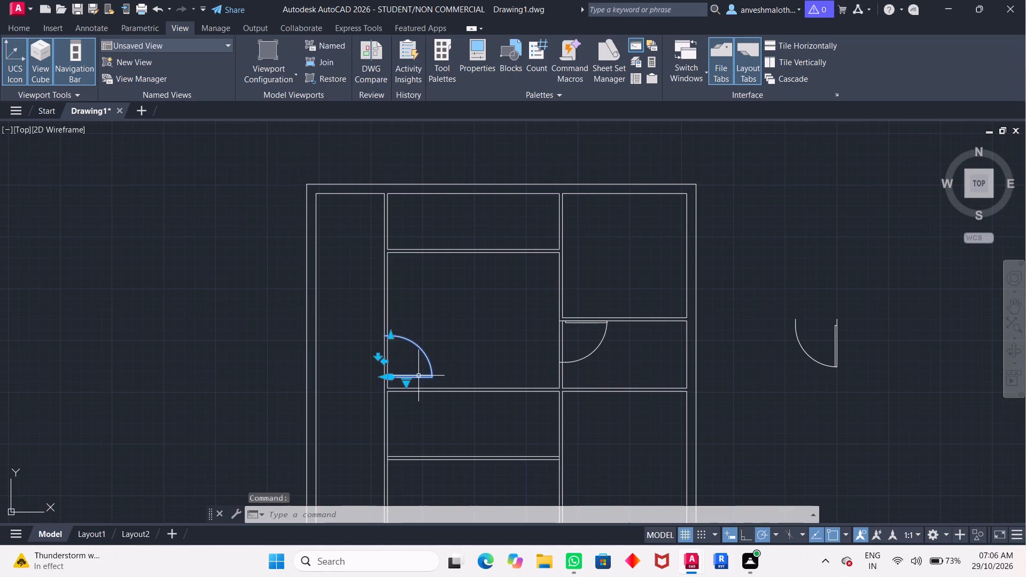
key("ctrl+c")
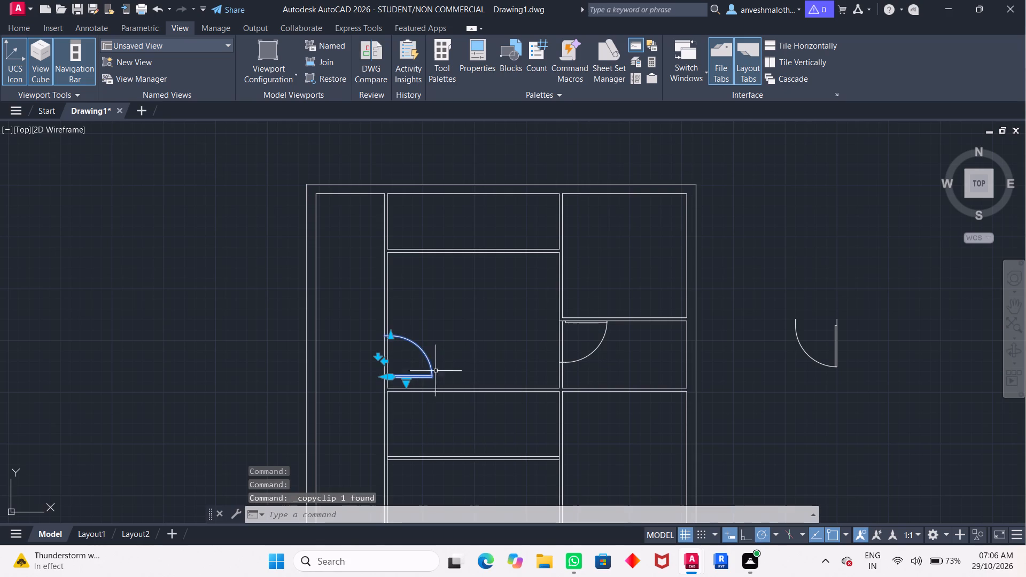
key("ctrl+v")
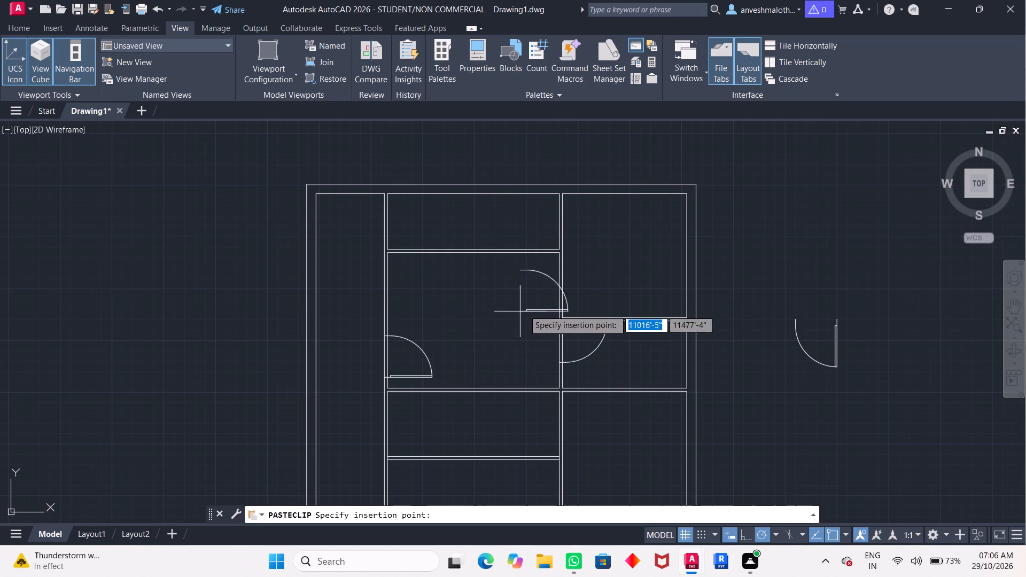
scroll(559, 307, "up", 2)
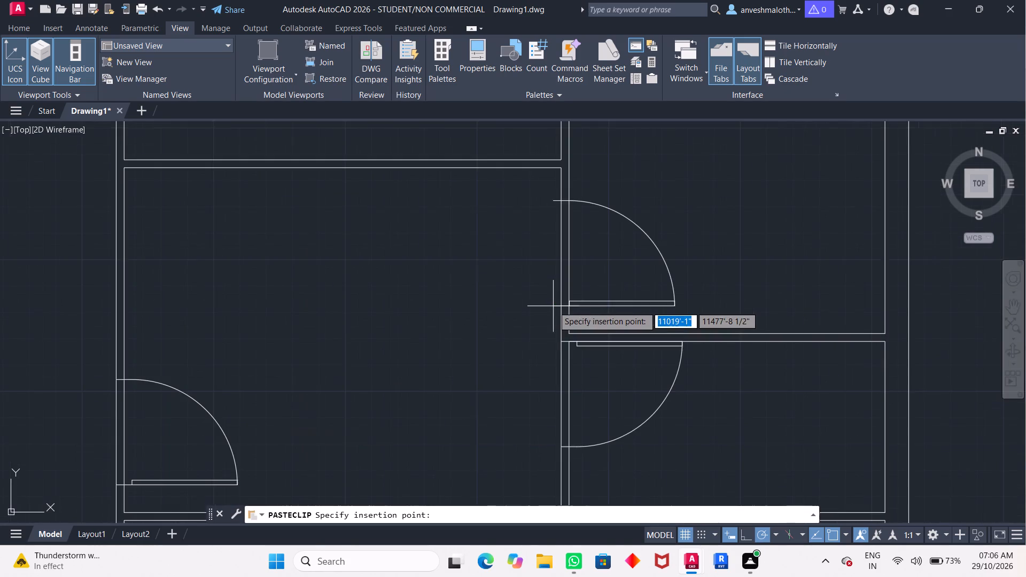
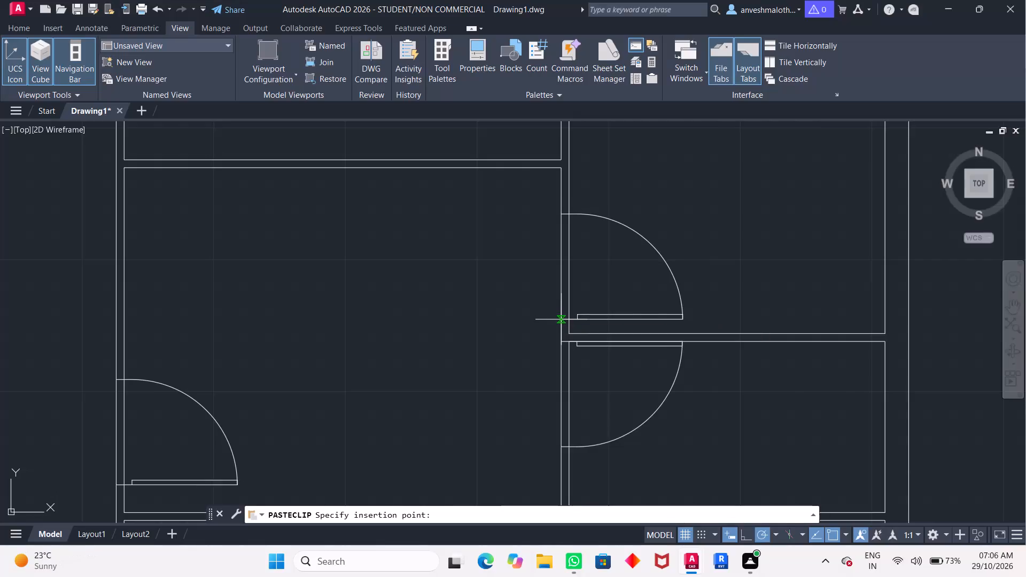
Place the copied door on the partition's west face, slightly north of the south wall of the northernmost east room.
left_click(561, 319)
Mirror the door of the second east room from the north across that room's north wall face, erasing the original.
scroll(608, 306, "down", 2)
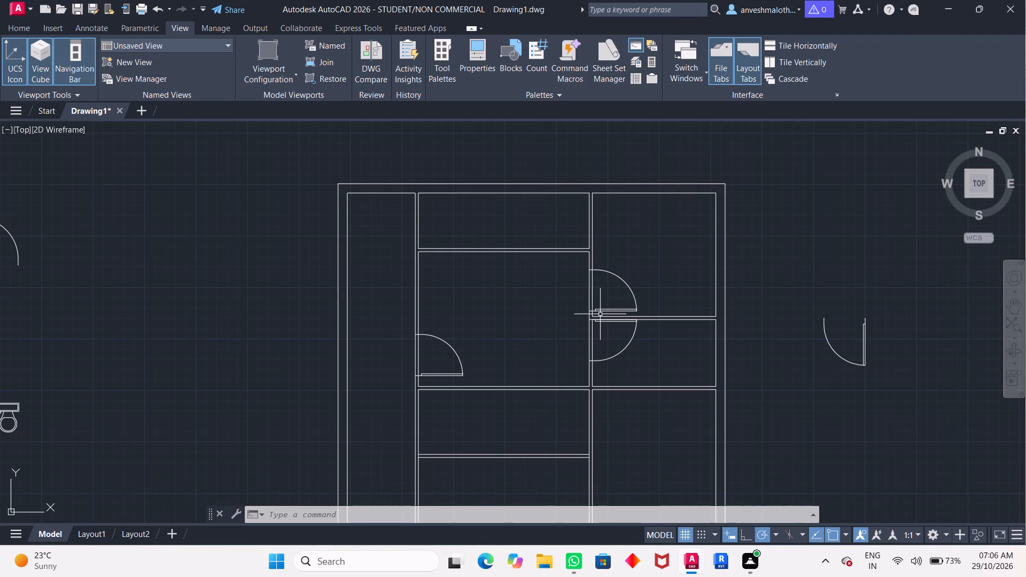
left_click(627, 344)
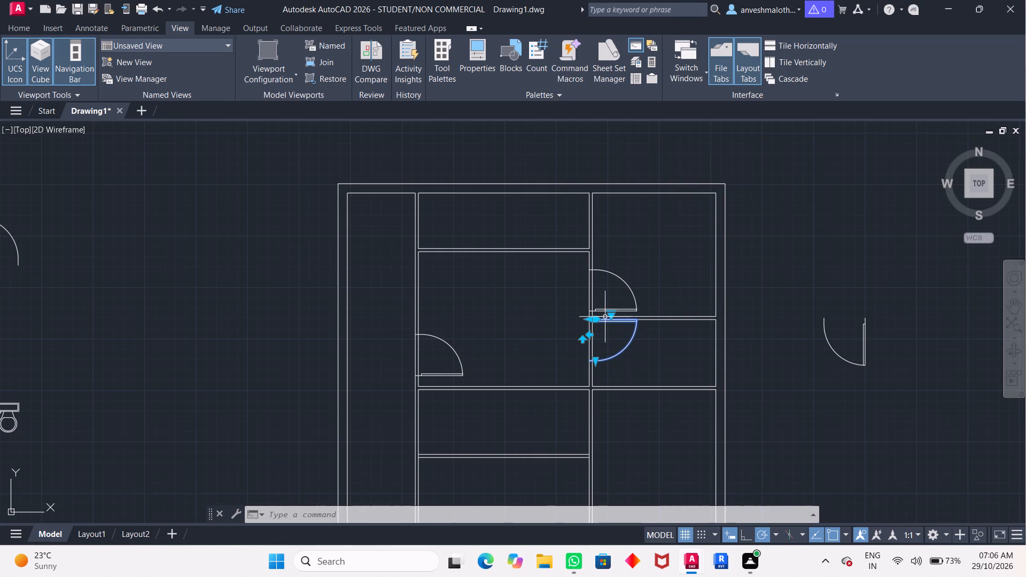
type("mi")
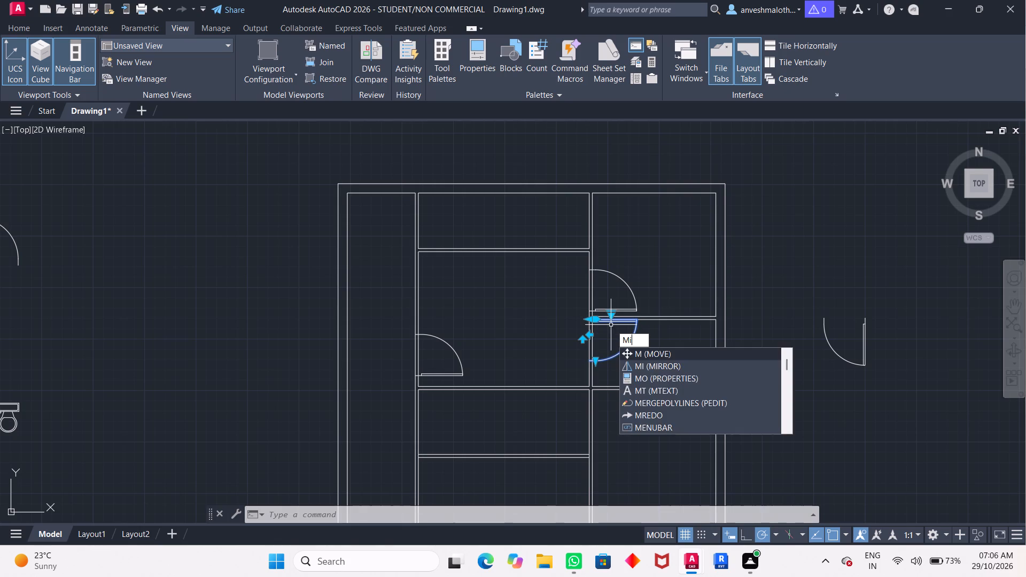
key("Return")
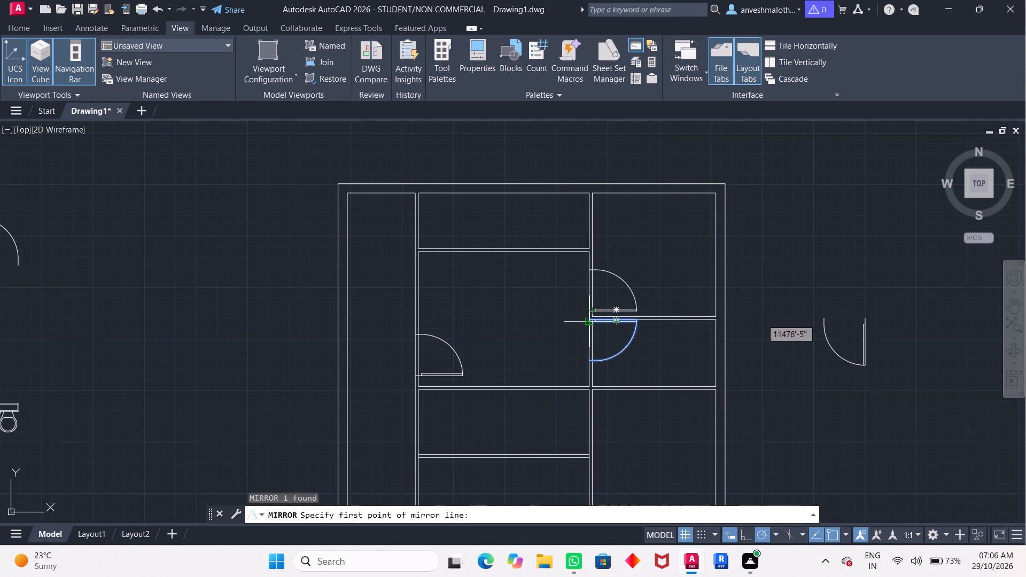
scroll(593, 319, "down", 1)
scroll(594, 319, "up", 2)
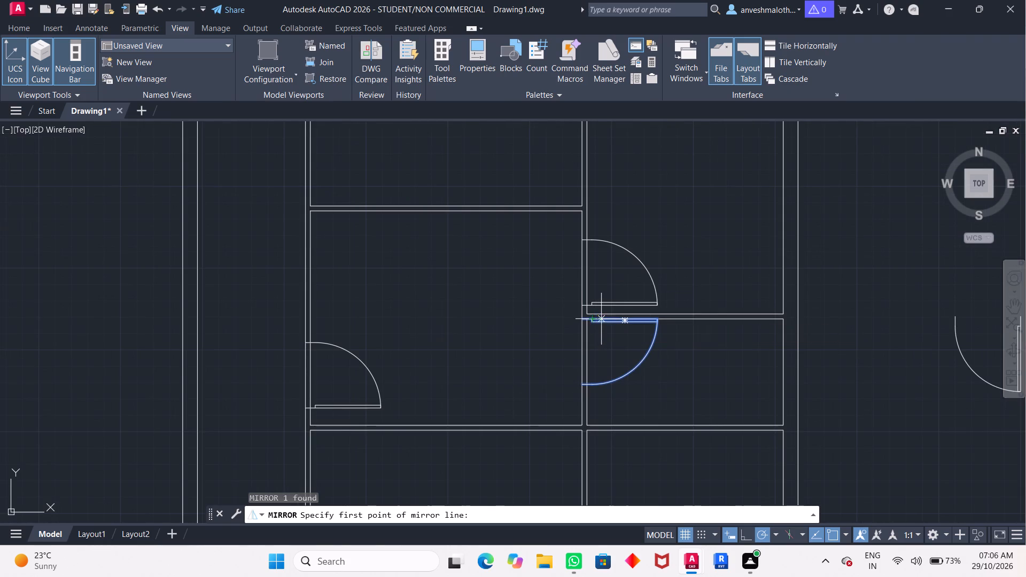
left_click(578, 319)
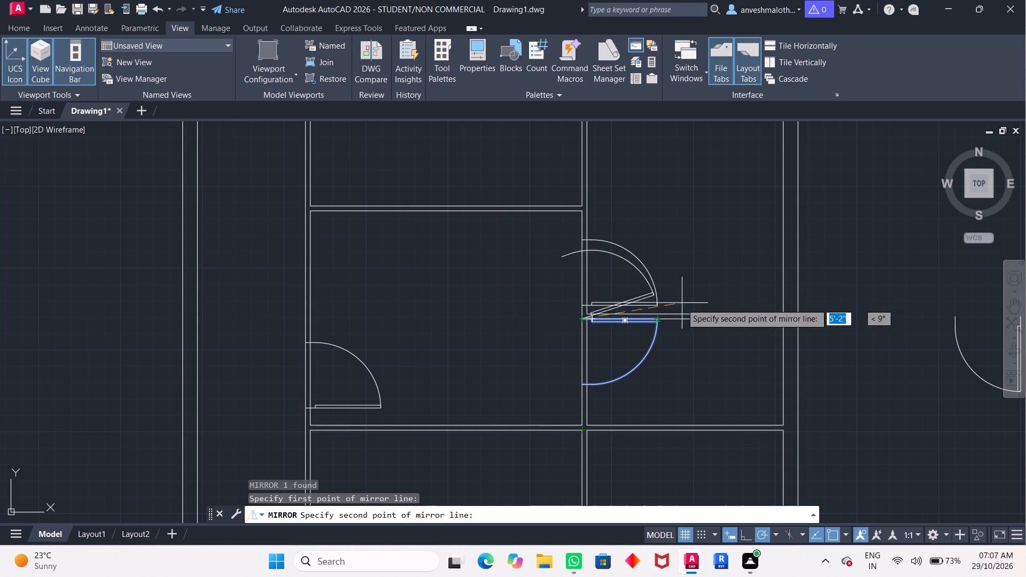
left_click(688, 322)
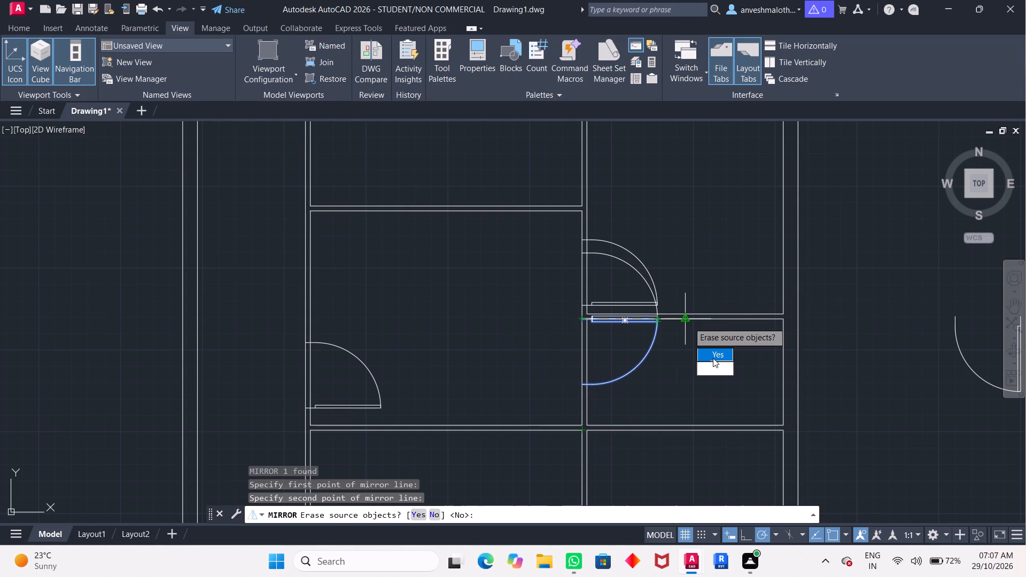
left_click_drag(714, 357, 688, 322)
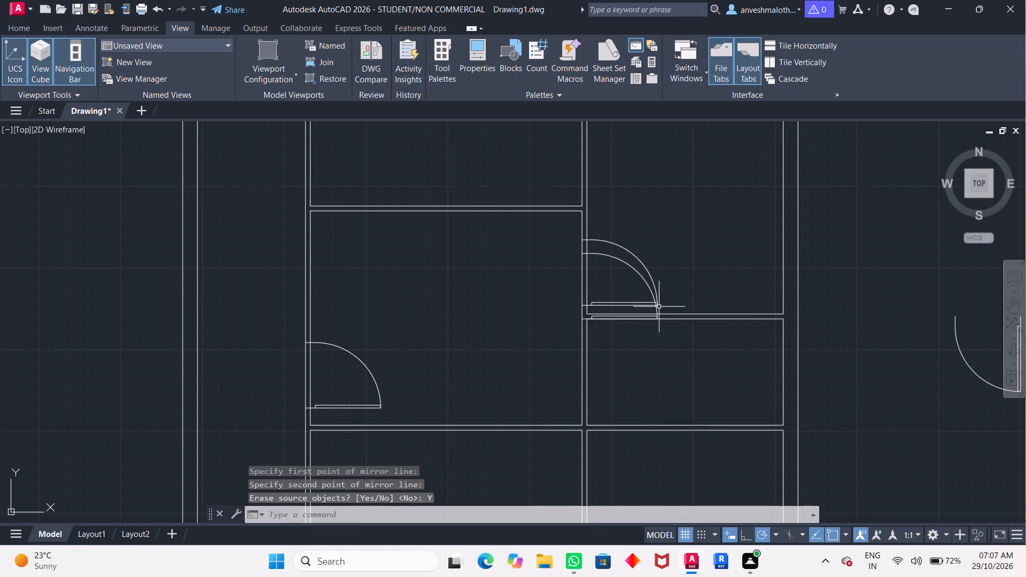
Move the mirrored door by its leaf base to the partition's west face, slightly north of the second east room's southwest corner.
left_click(655, 308)
key("m")
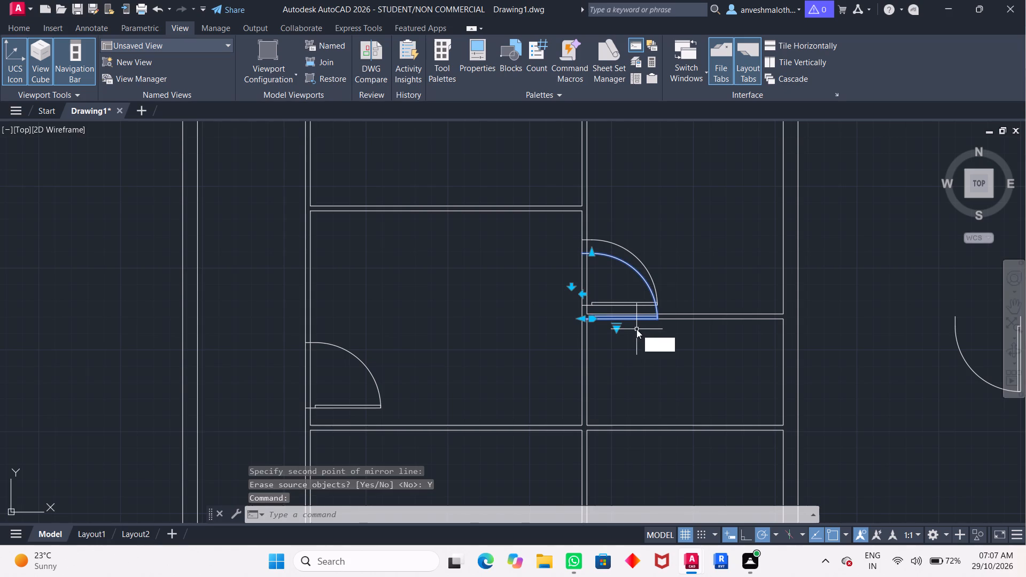
key("Return")
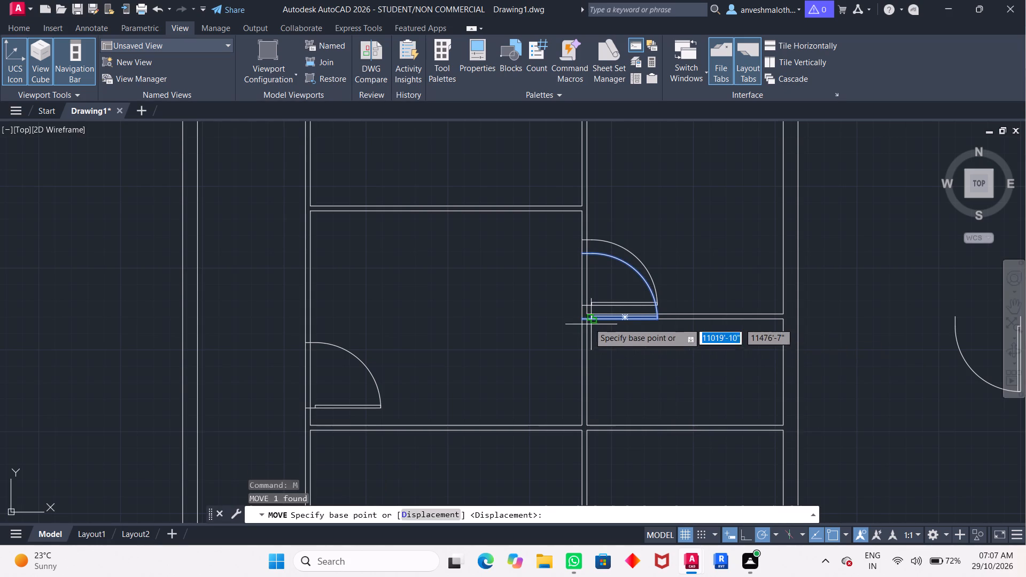
left_click(582, 324)
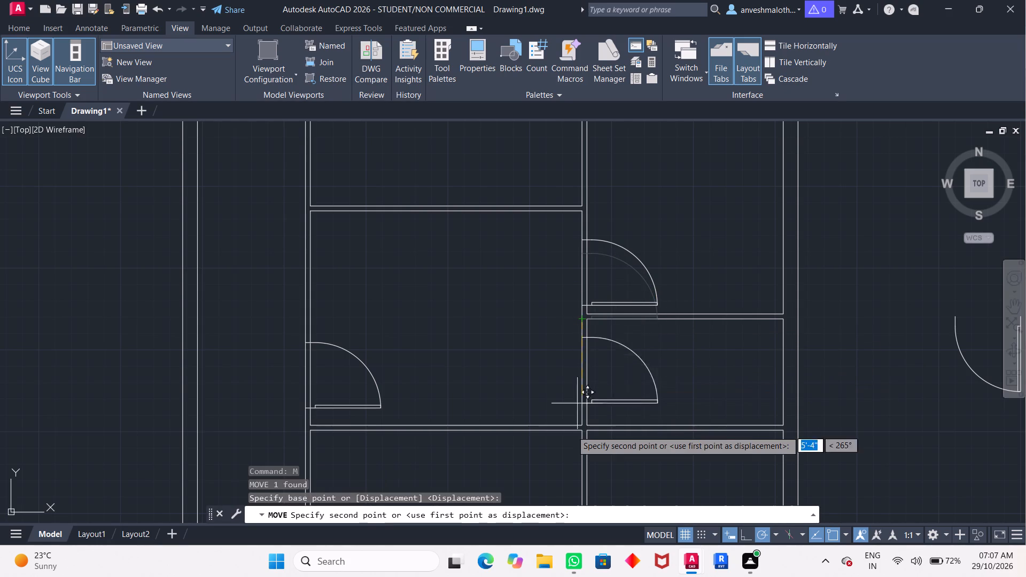
scroll(582, 420, "up", 2)
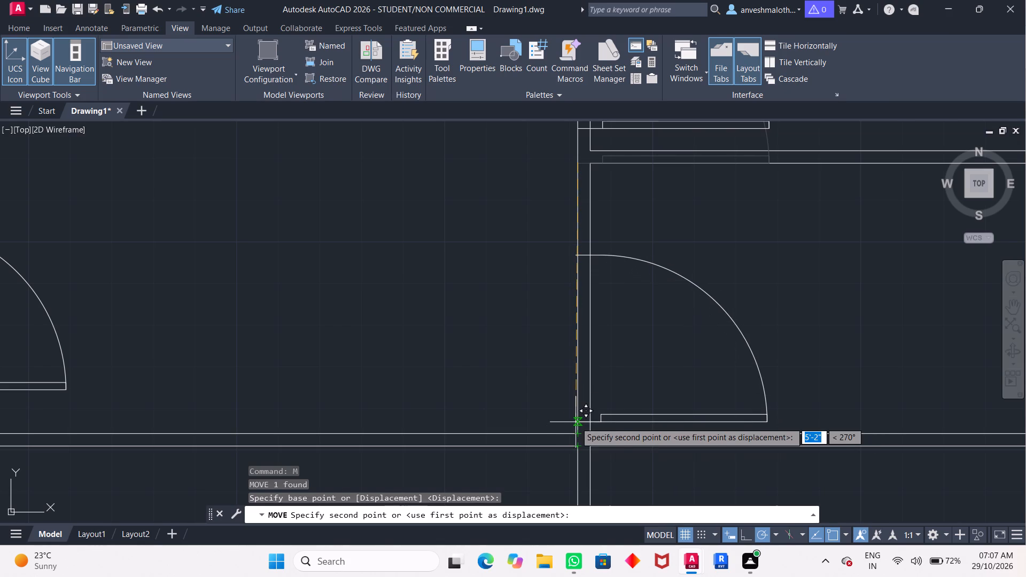
scroll(578, 419, "up", 4)
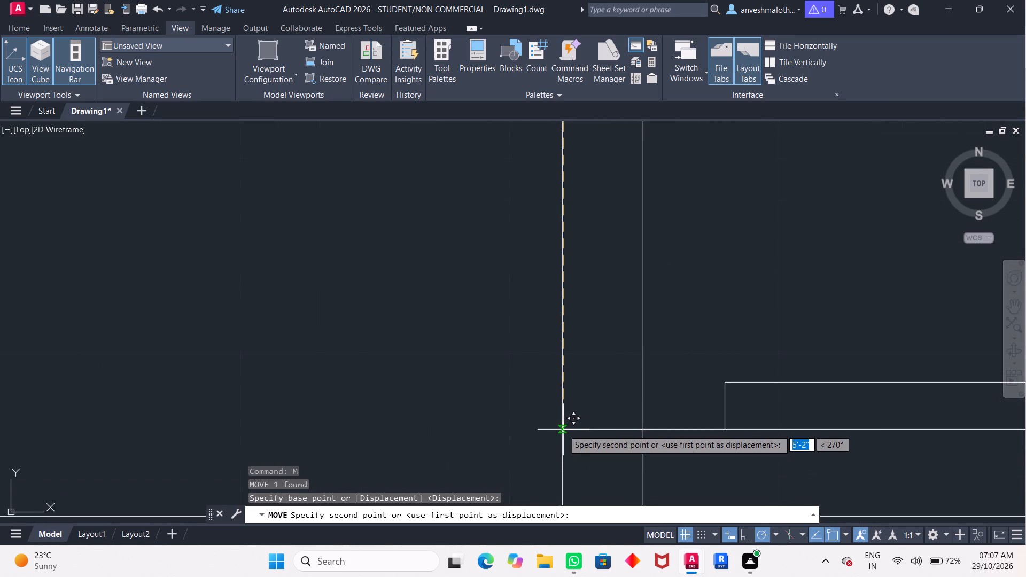
left_click(563, 430)
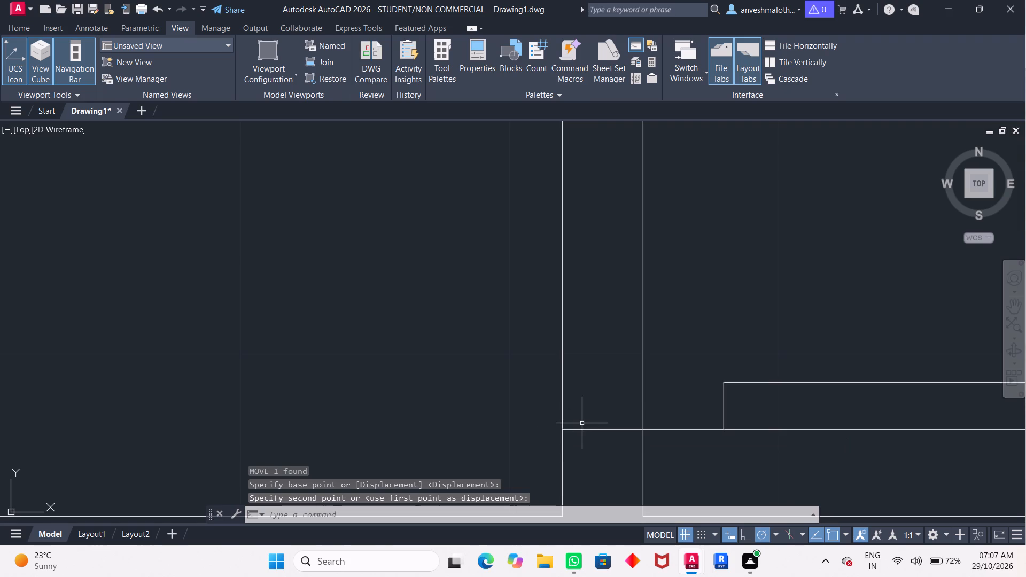
Copy the second middle room's door and paste it on the west partition near the southwest corner of the southernmost middle room.
scroll(582, 423, "down", 4)
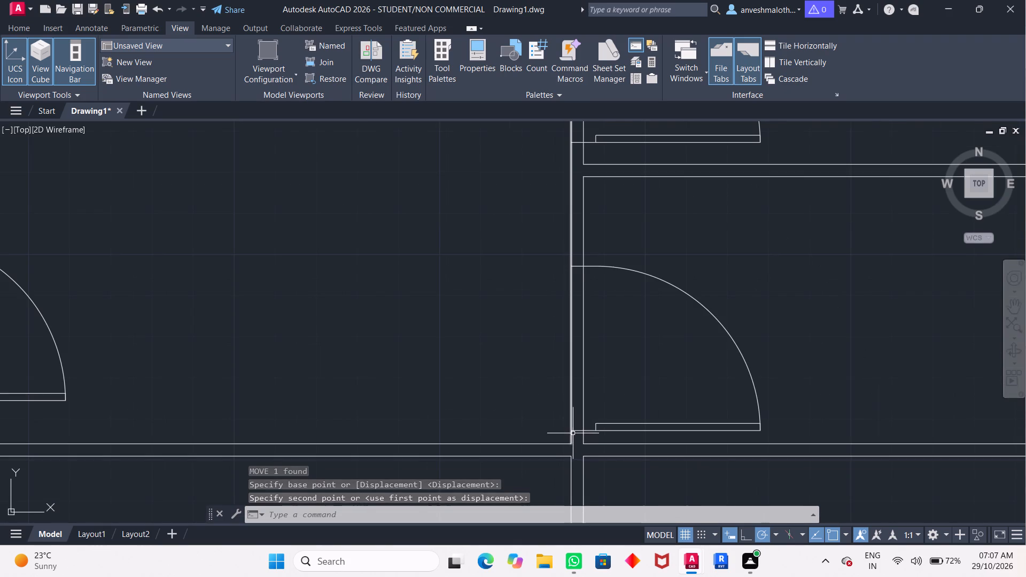
scroll(575, 432, "down", 3)
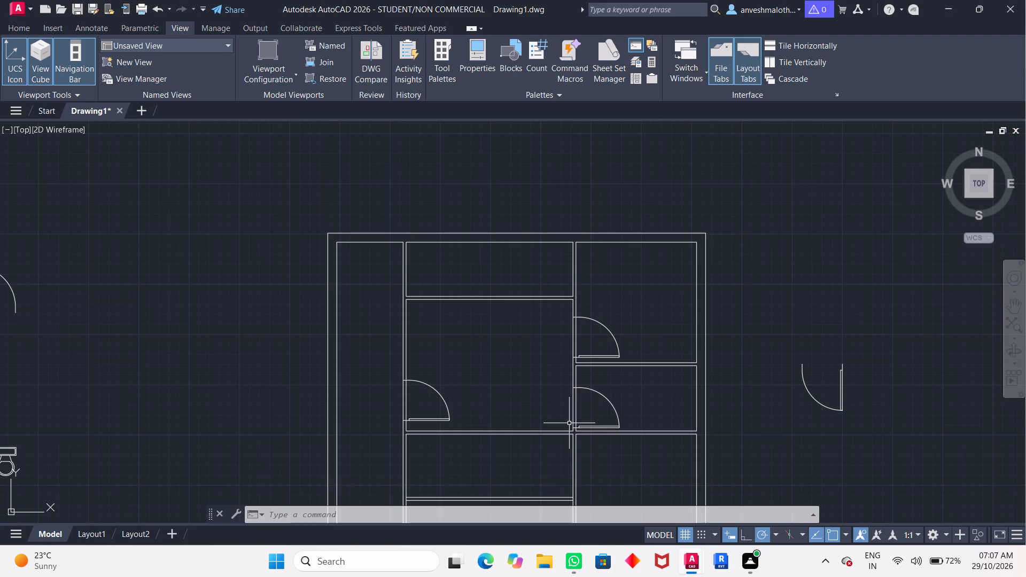
scroll(828, 350, "down", 1)
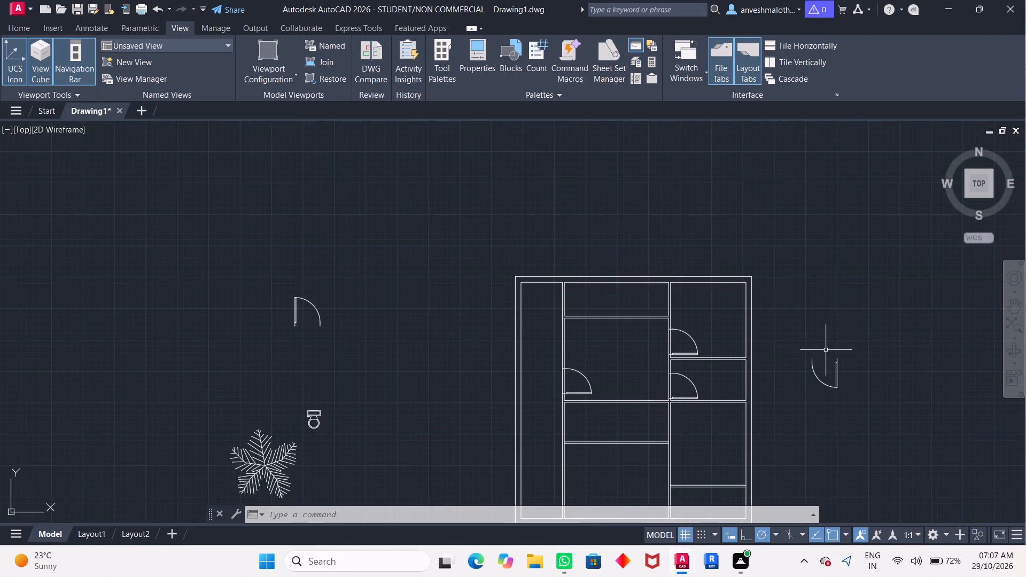
middle_click_drag(776, 380, 742, 299)
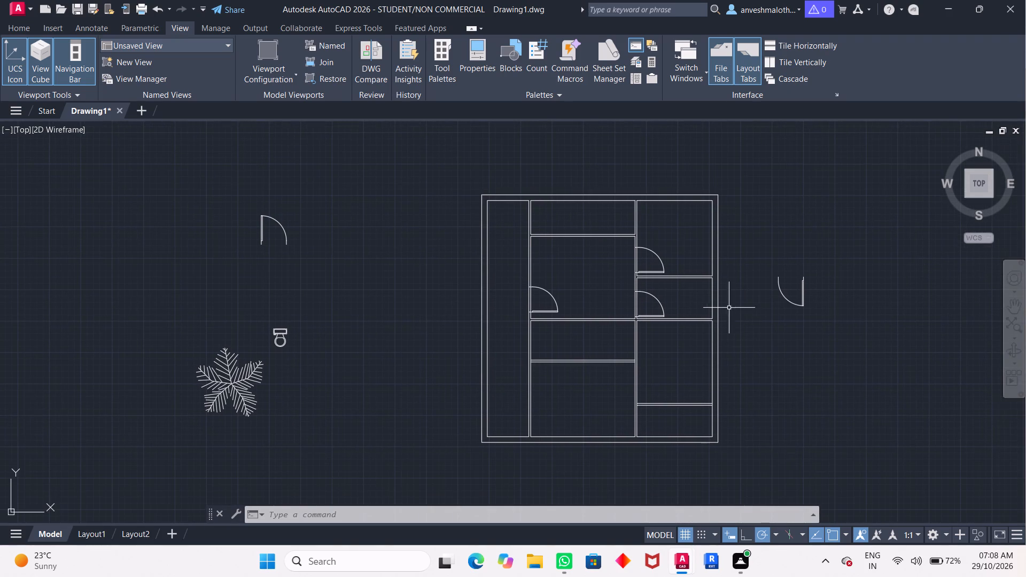
left_click(555, 310)
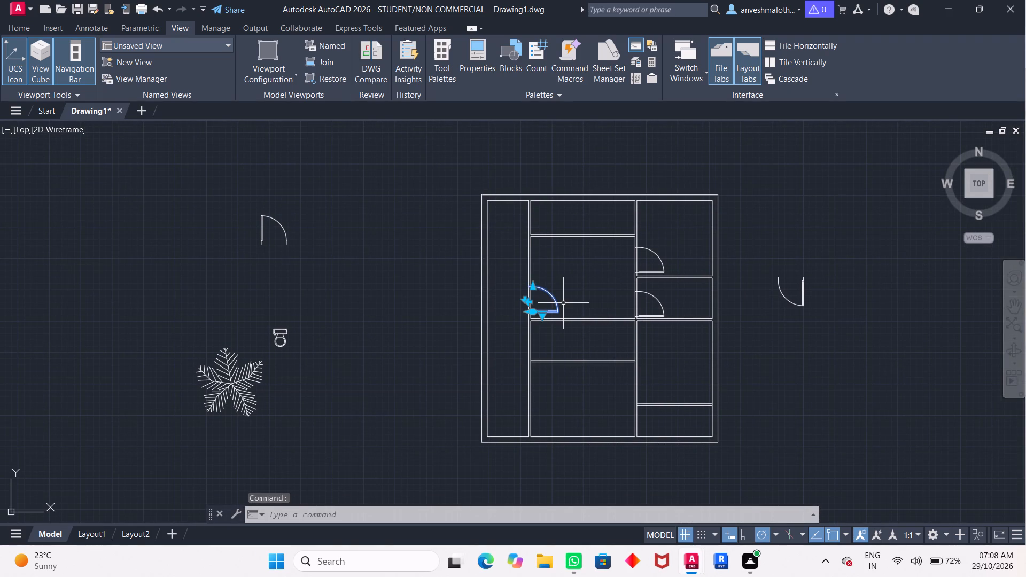
key("ctrl+c")
key("ctrl+v")
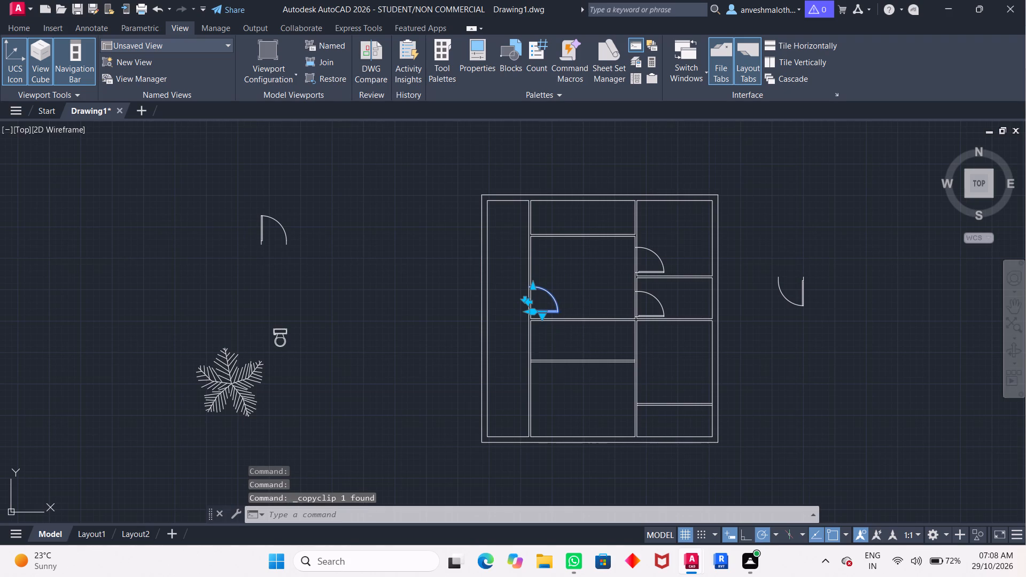
scroll(534, 426, "up", 3)
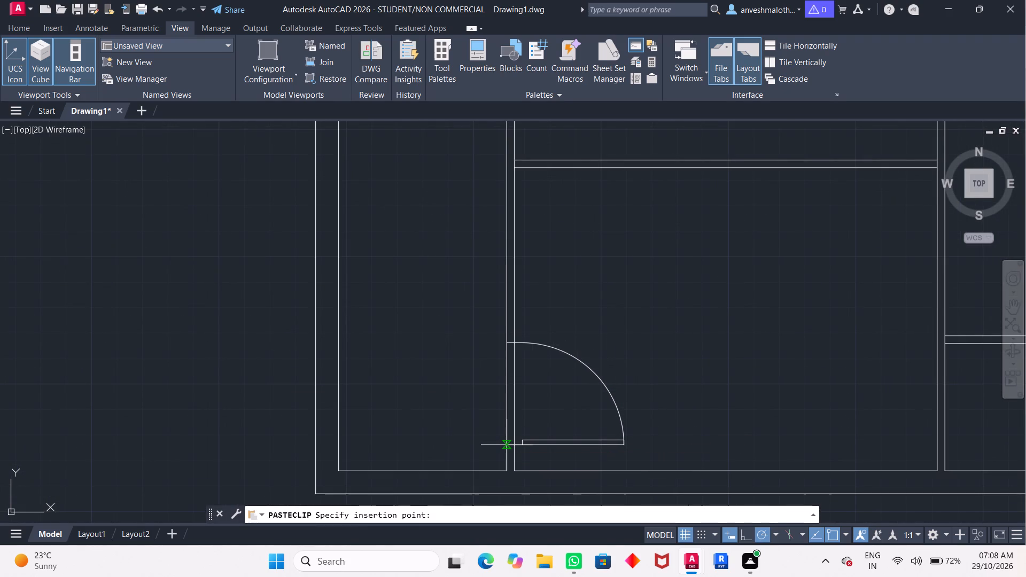
left_click(507, 445)
Paste another copy of the door at the southwest corner of the southernmost room in the east column.
scroll(646, 387, "down", 2)
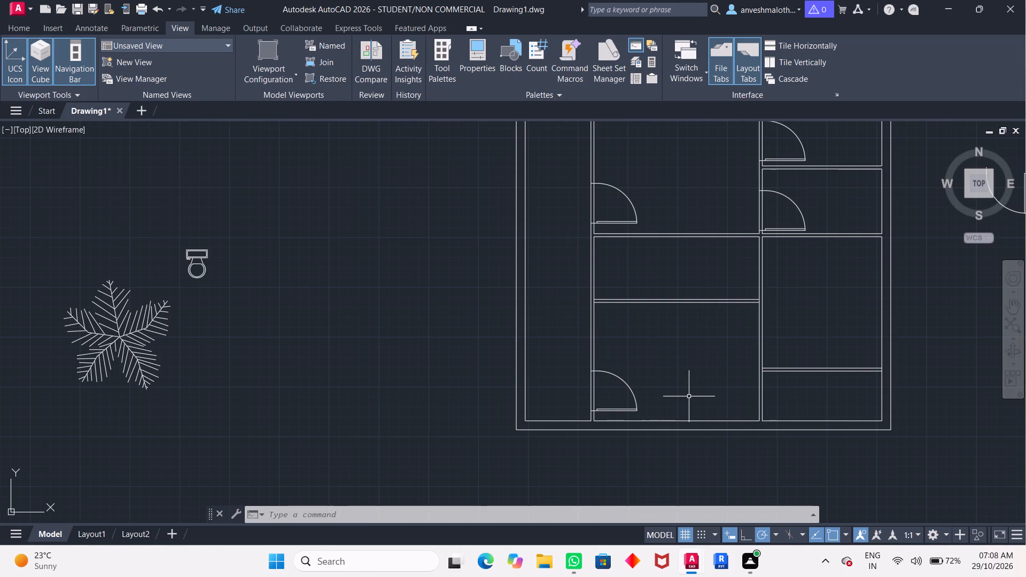
key("ctrl+v")
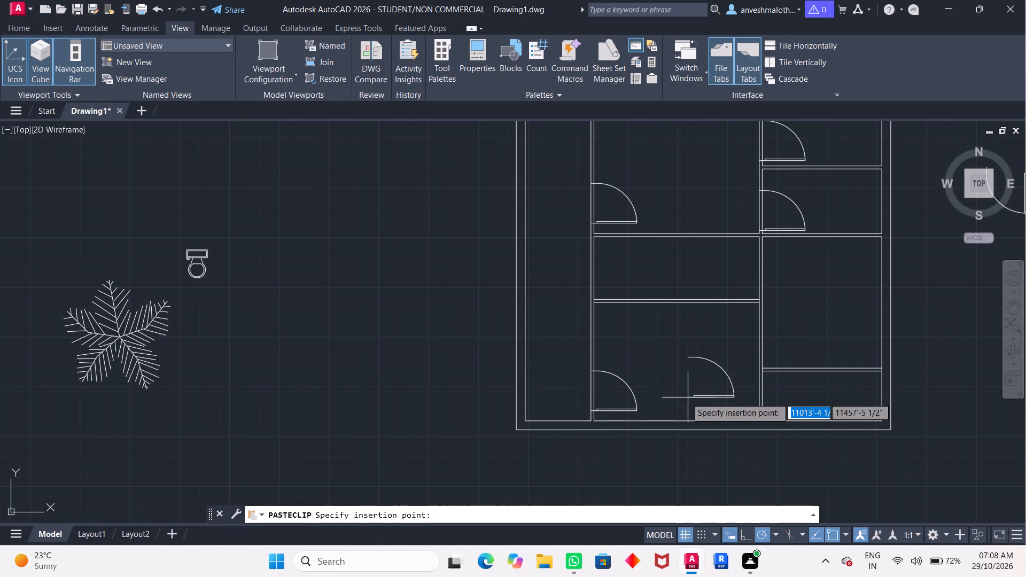
scroll(770, 428, "up", 4)
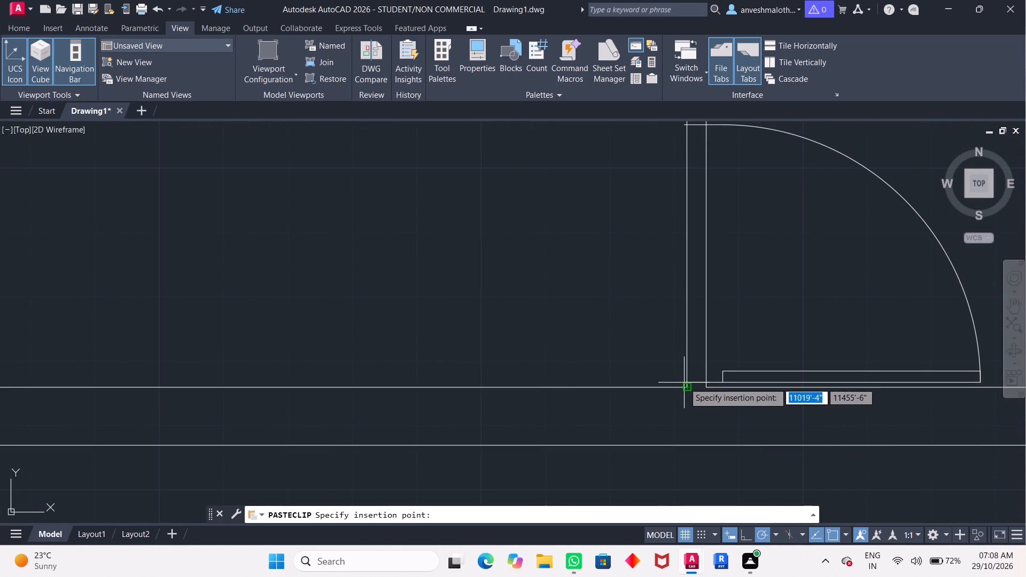
left_click(684, 383)
Offset the inner east wall line of the second east room from the north by 5' westward into the room.
scroll(713, 384, "down", 3)
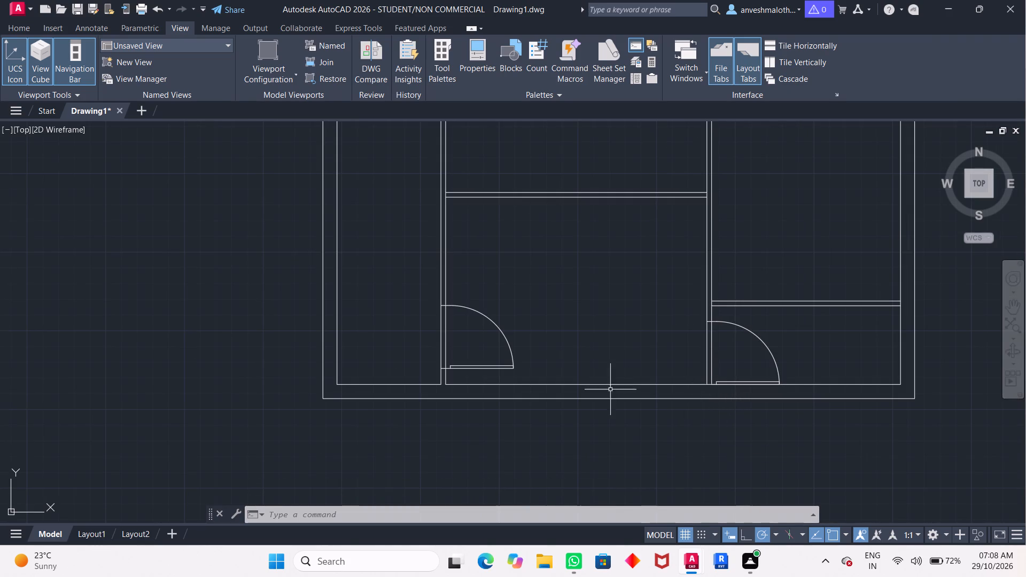
scroll(875, 240, "down", 3)
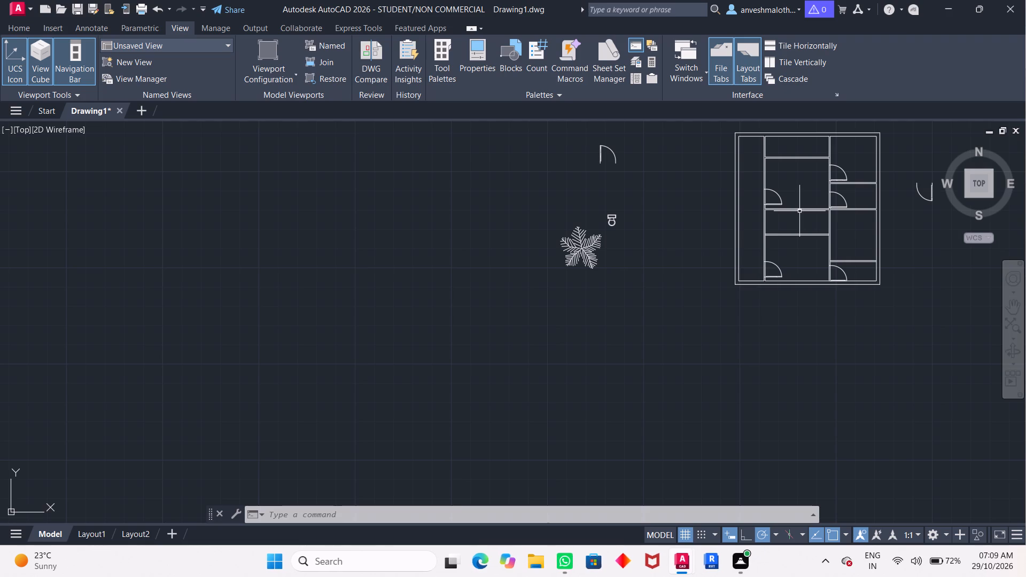
key("o")
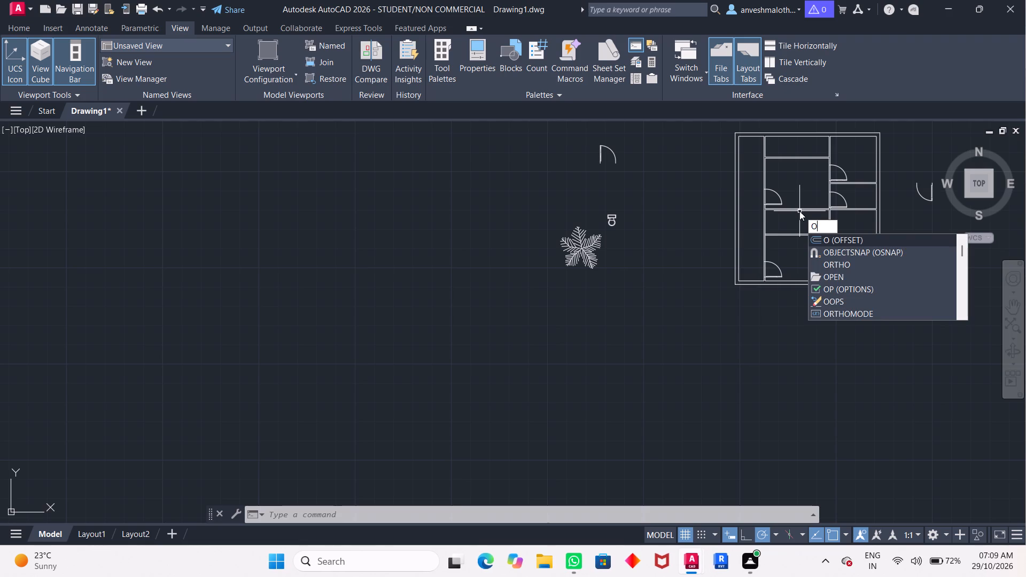
key("Return")
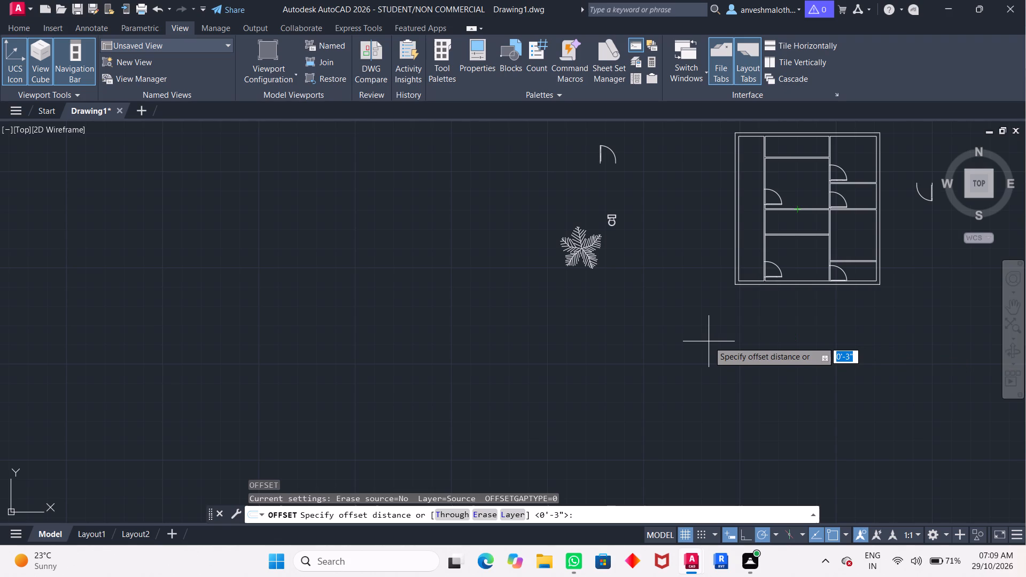
key("5")
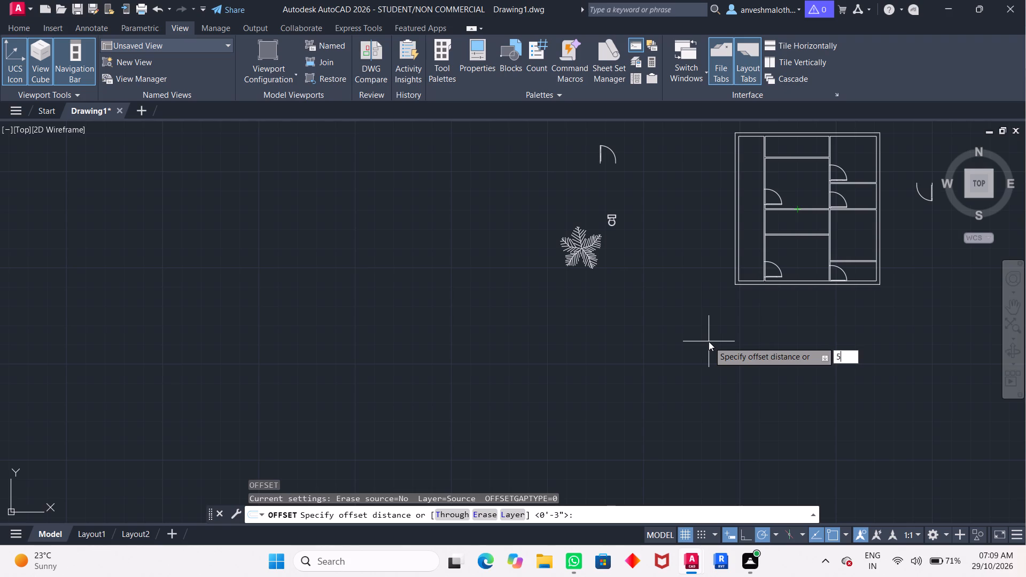
key("apostrophe")
key("Return")
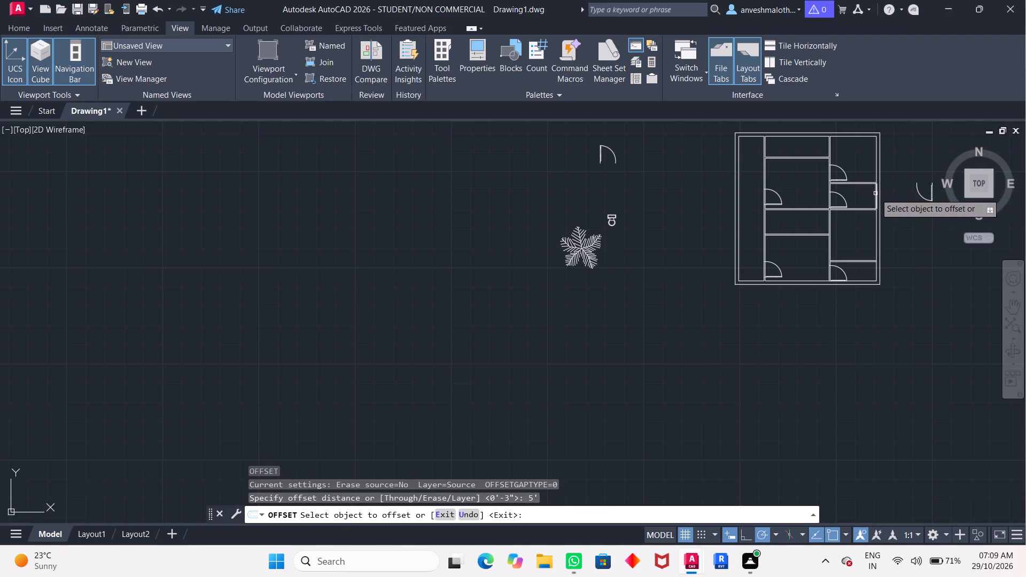
left_click_drag(875, 193, 864, 193)
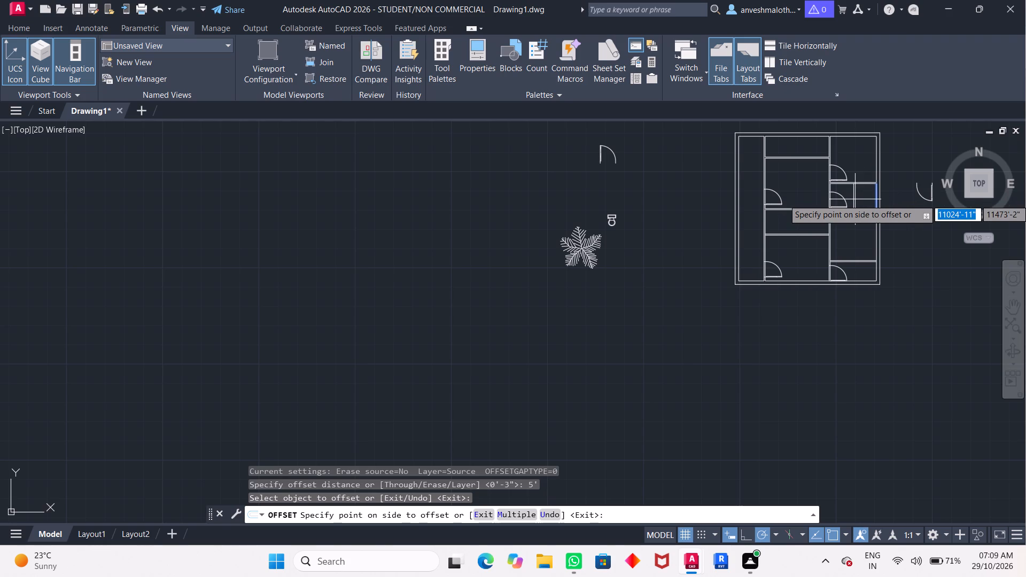
left_click(858, 195)
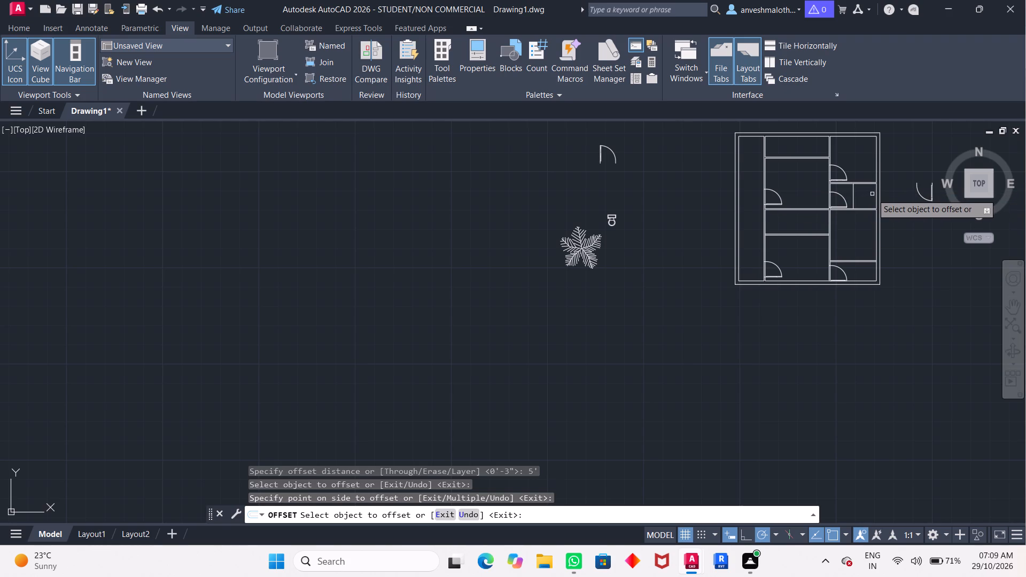
scroll(886, 200, "up", 2)
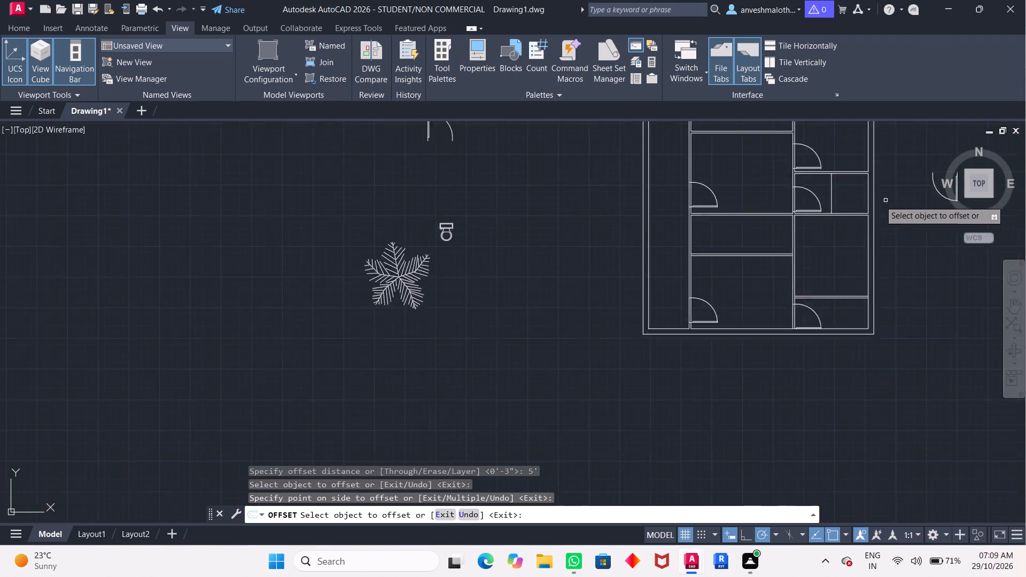
scroll(879, 200, "up", 2)
key("BackSpace")
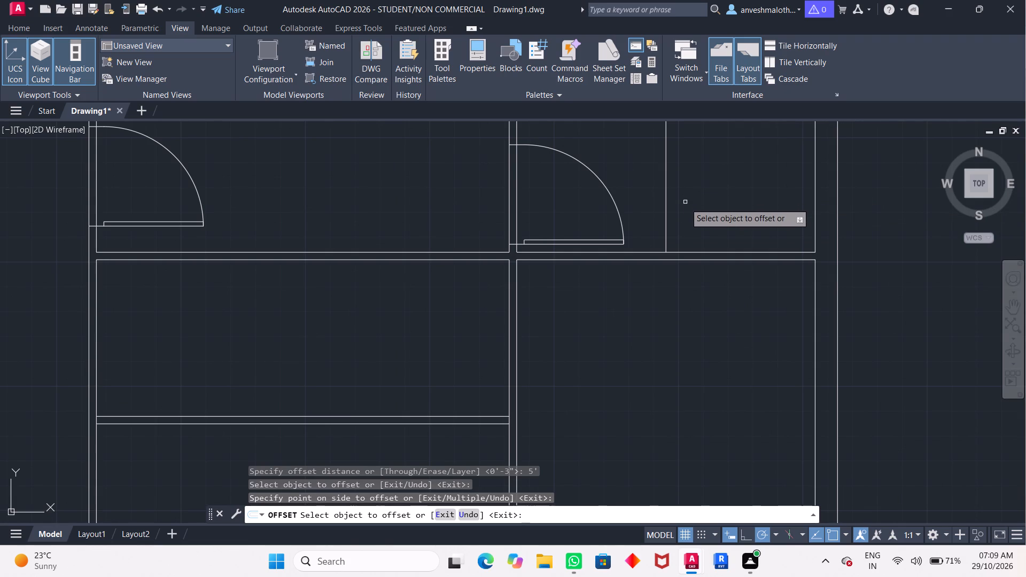
Erase the line offset 5' from the inner east wall in the second east room from the north.
key("Escape")
left_click(667, 202)
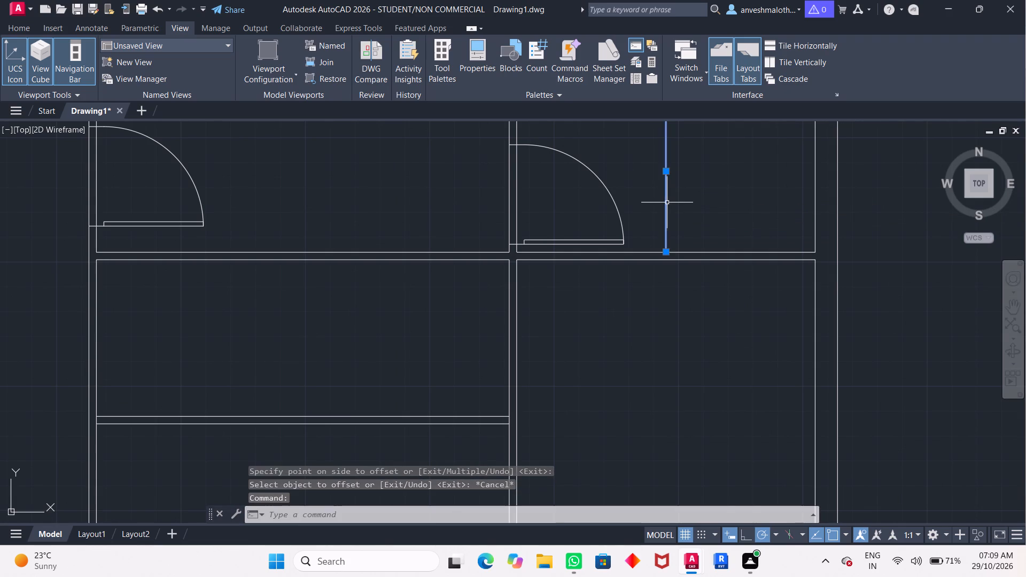
key("Delete")
key("Insert")
scroll(666, 201, "down", 2)
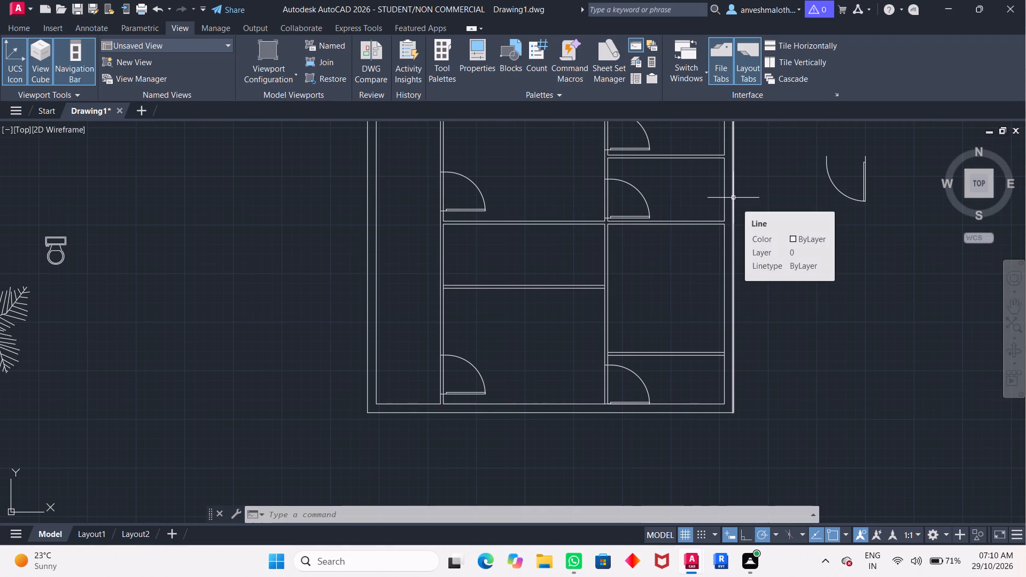
key("space")
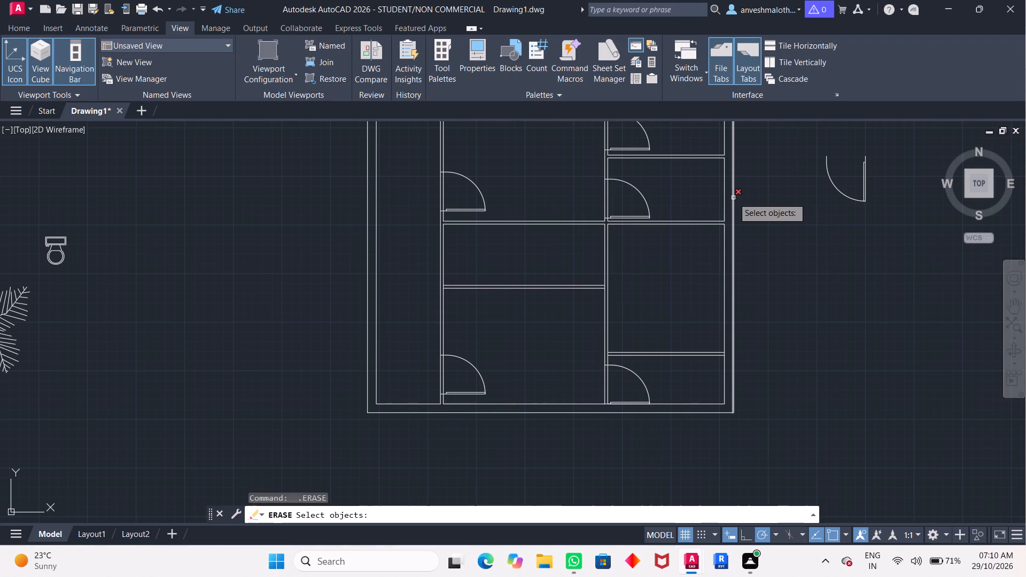
key("Escape")
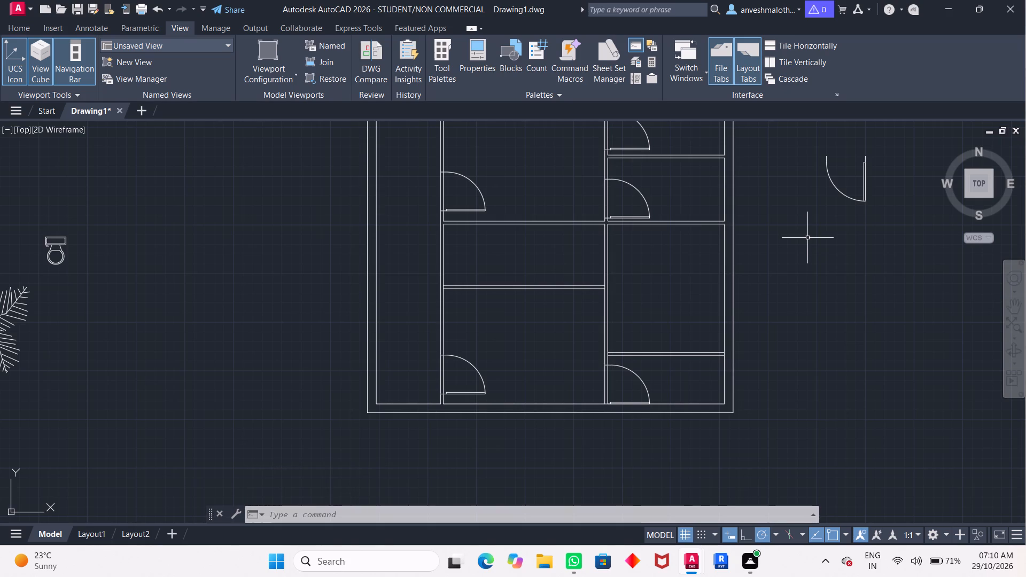
Offset the inner east wall line of the second east room by 4'6" westward into the room.
key("o")
key("Return")
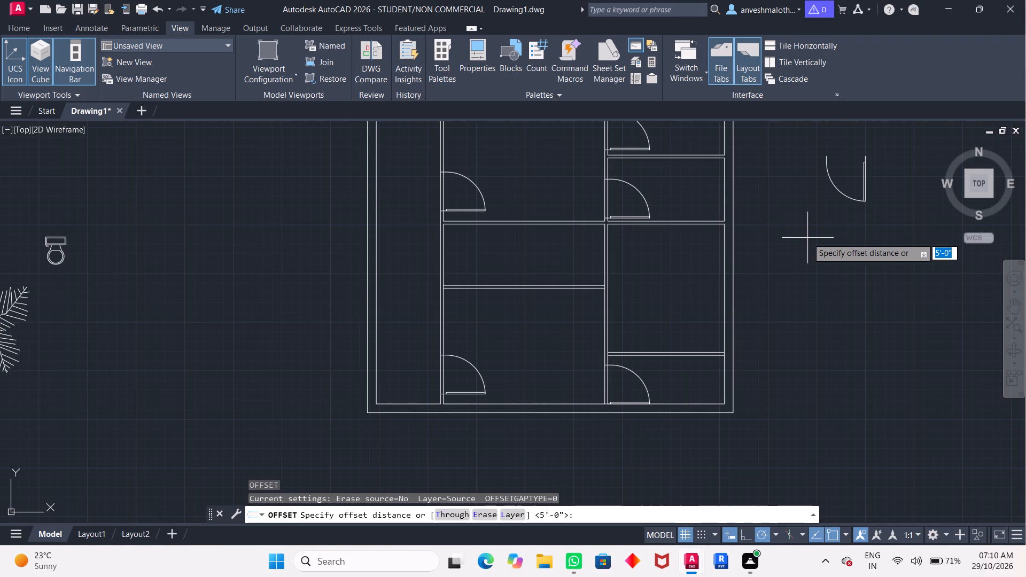
key("4")
key("apostrophe")
key("6")
key("shift+quotedbl")
key("Return")
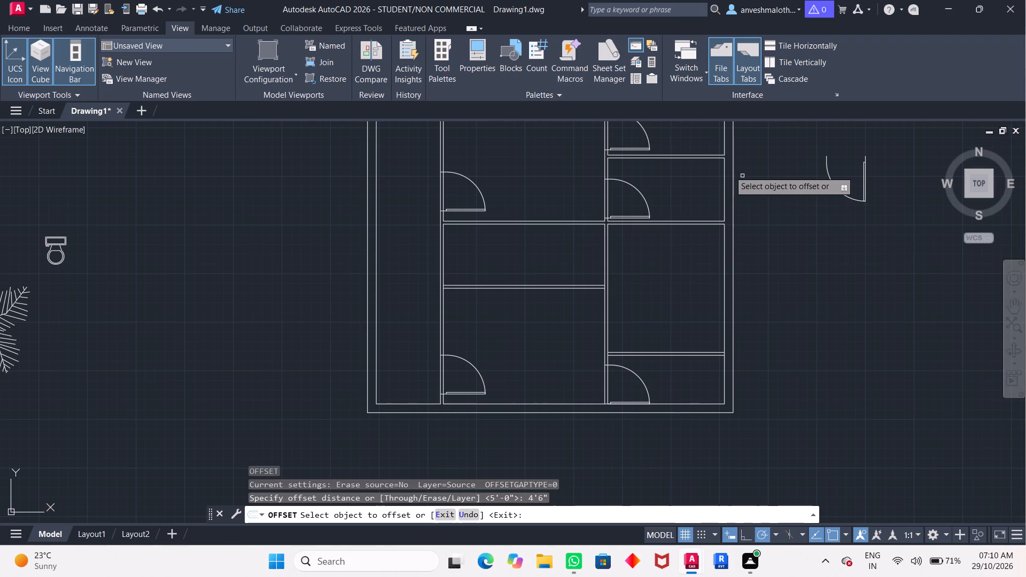
left_click_drag(725, 176, 679, 185)
left_click(679, 185)
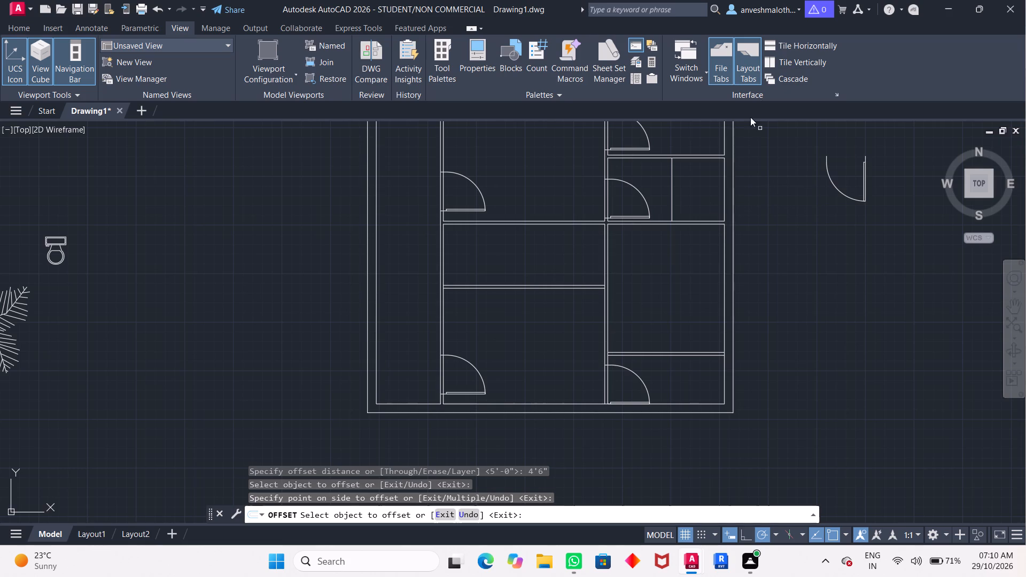
Measure the sides and area of the new compartment at the east end of the second east room.
left_click(12, 34)
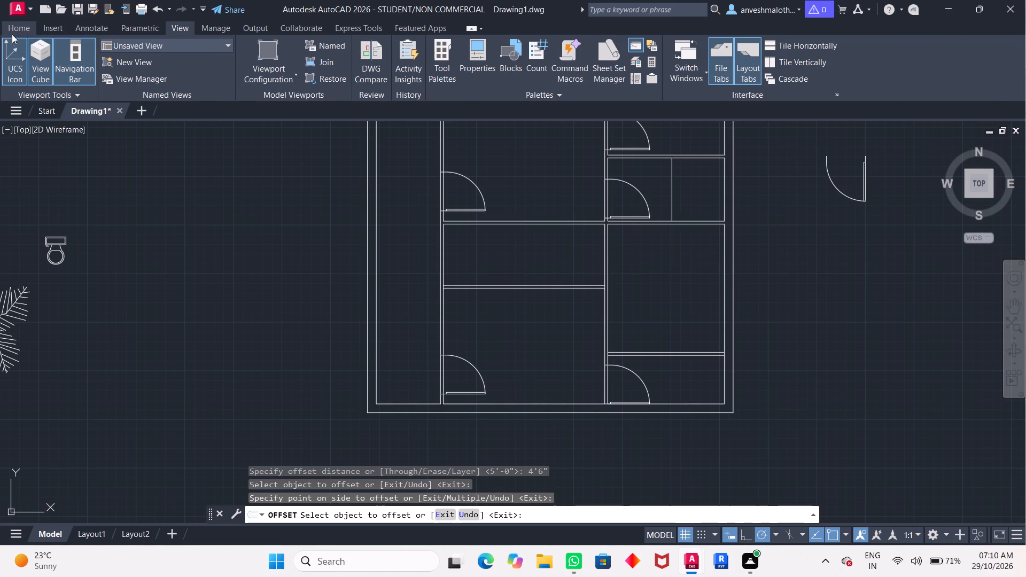
left_click(855, 43)
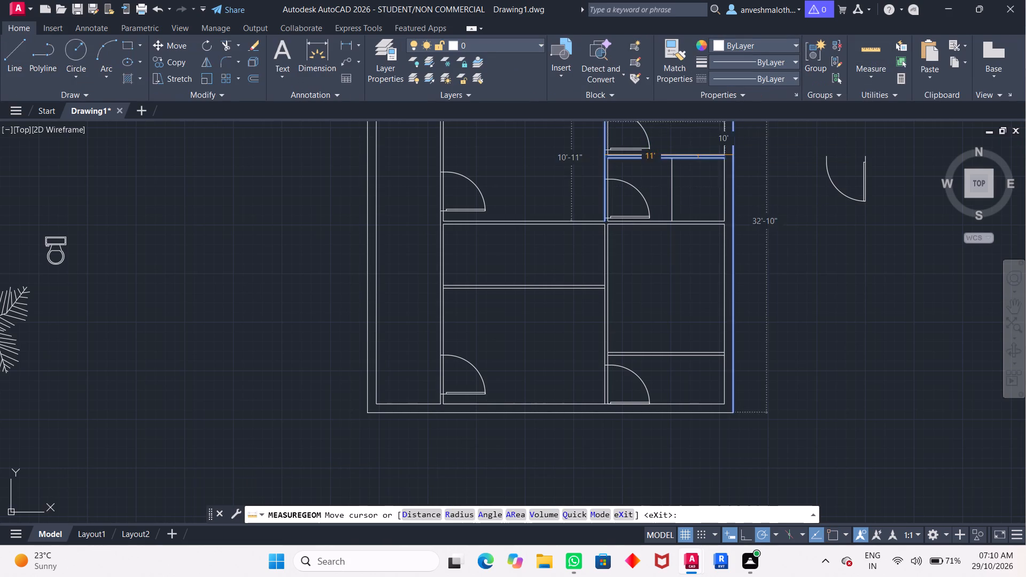
left_click(710, 188)
key("Escape")
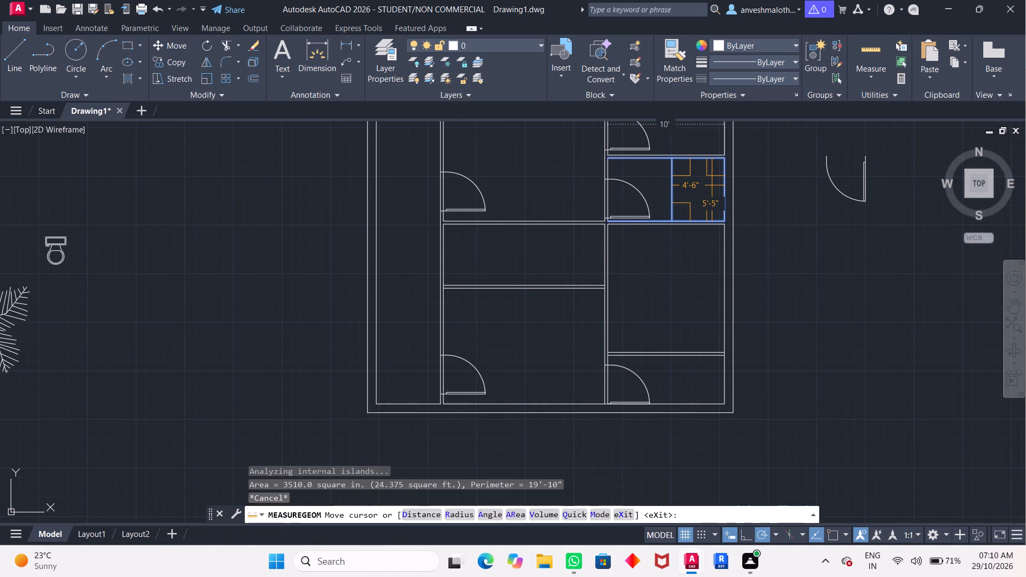
key("Escape")
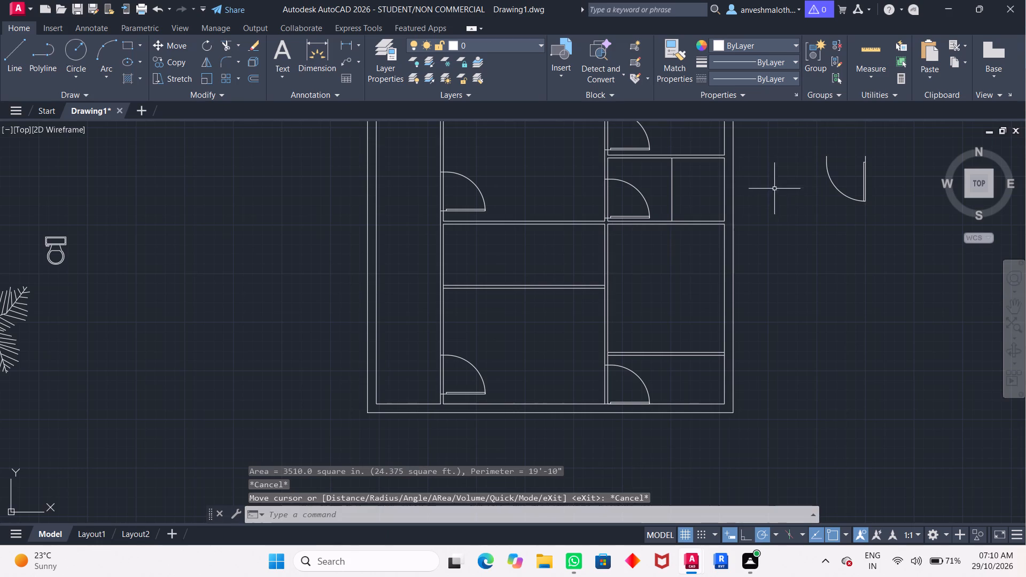
Offset the new vertical partition line in the second east room by 3" eastward to give the partition its thickness.
scroll(768, 196, "down", 1)
scroll(768, 196, "up", 2)
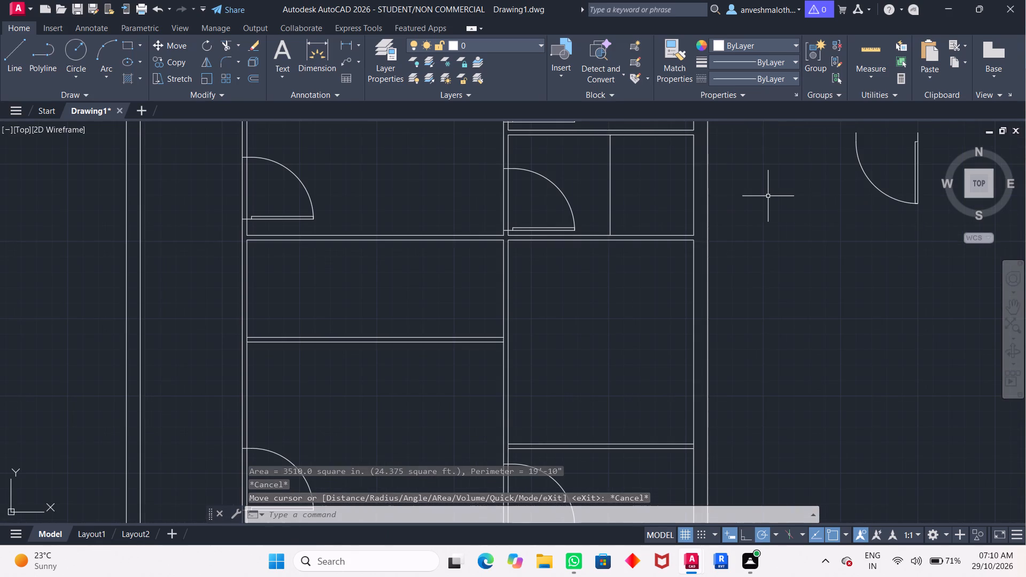
scroll(768, 196, "down", 1)
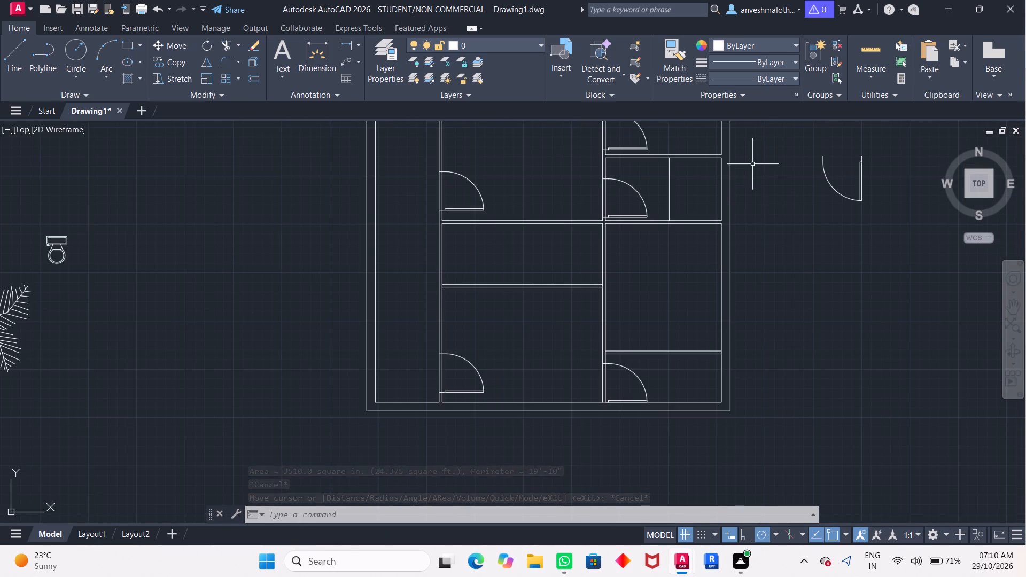
key("o")
key("Return")
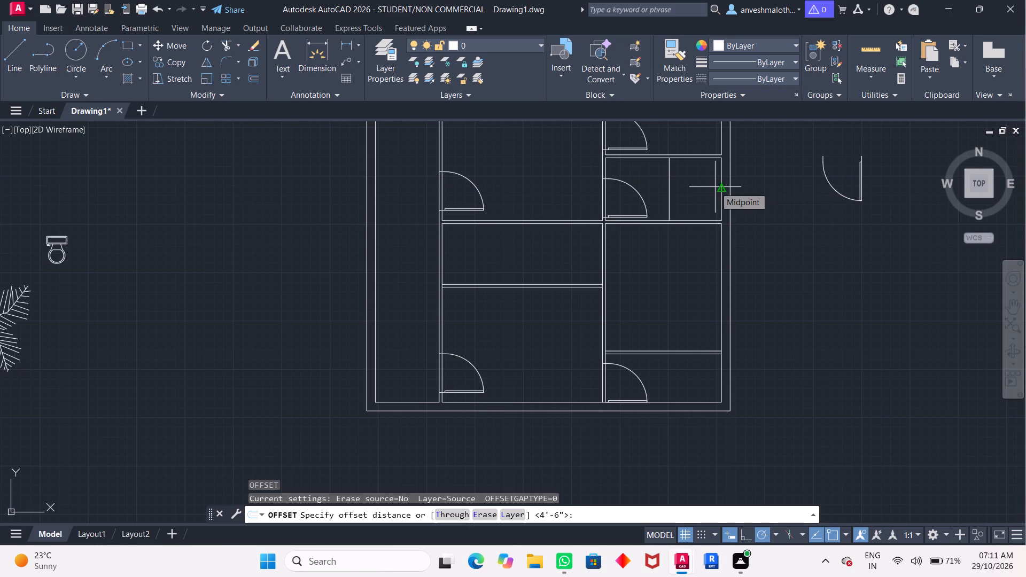
key("3")
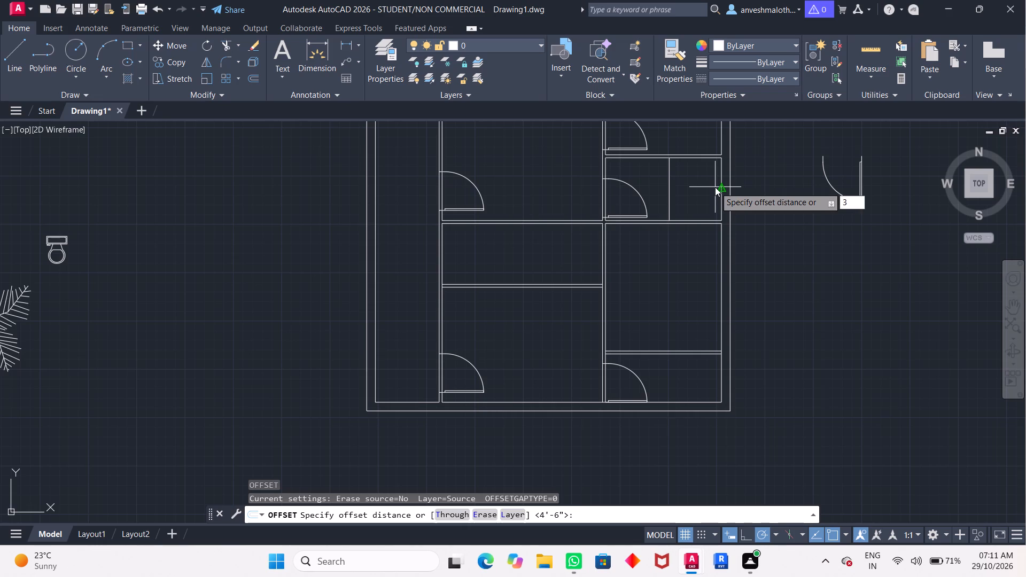
key("shift+quotedbl")
key("Return")
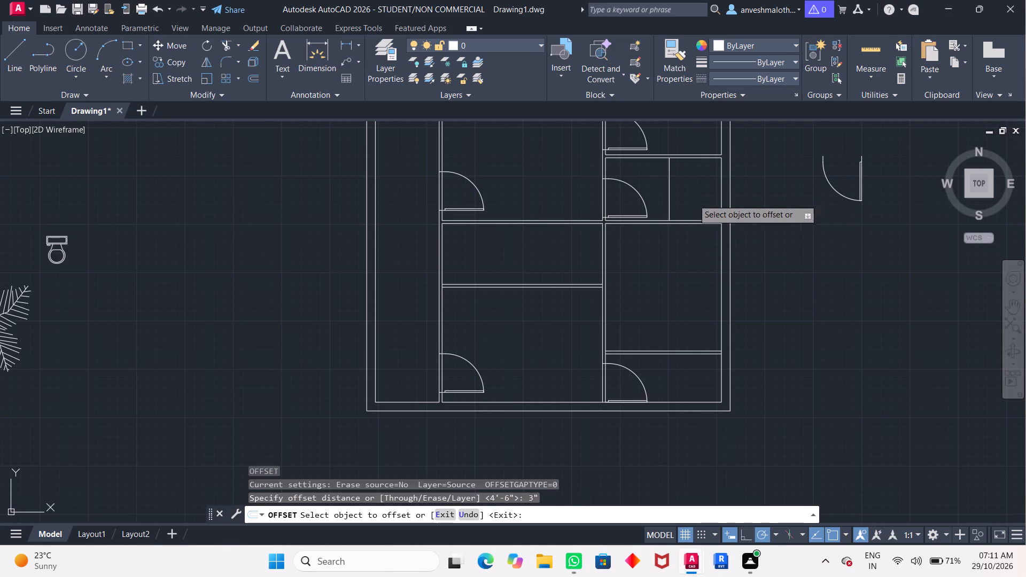
left_click_drag(670, 176, 682, 175)
left_click(682, 175)
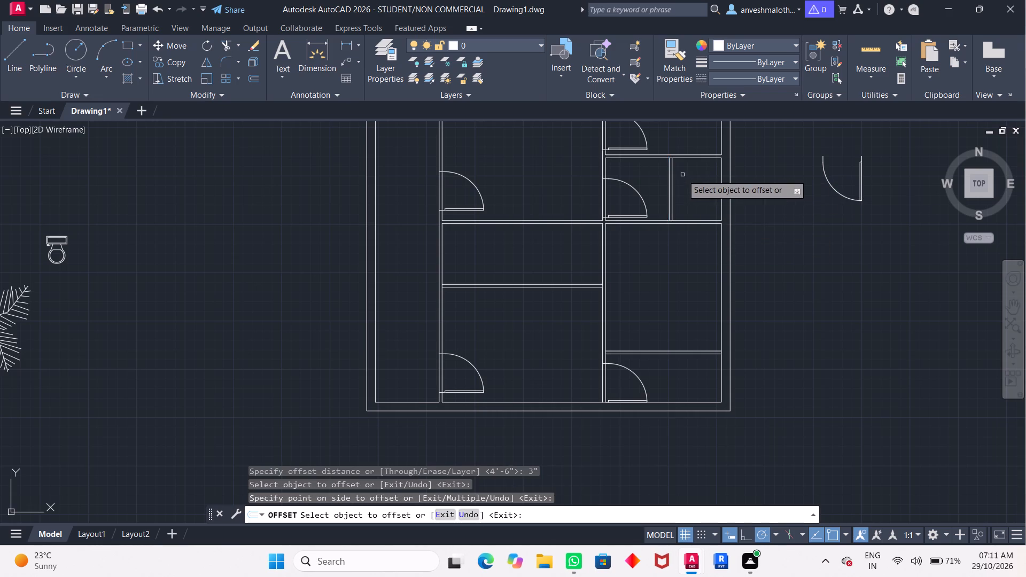
scroll(678, 185, "up", 2)
scroll(675, 188, "down", 1)
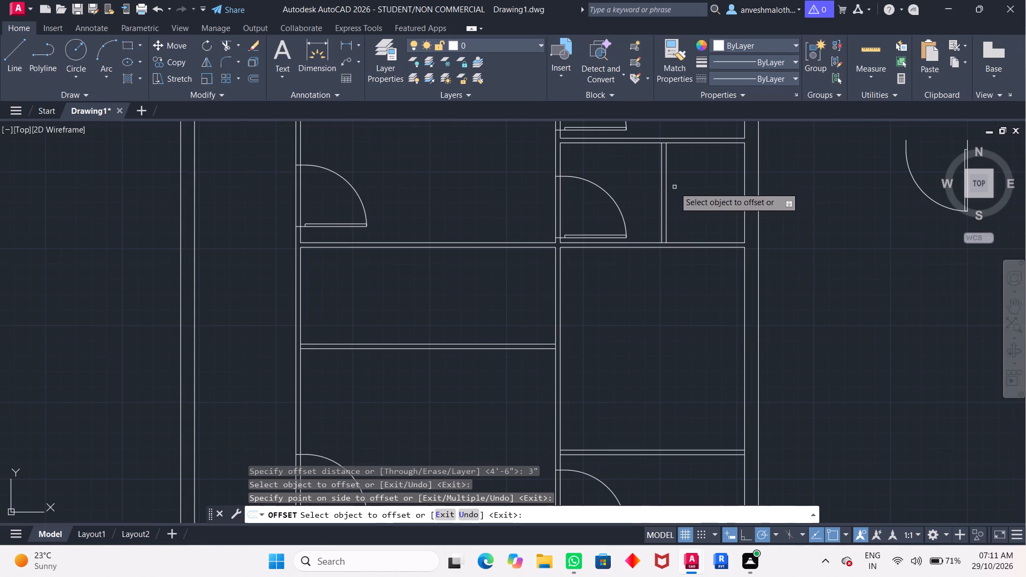
key("Escape")
Trim the room's north and south wall lines between the two faces of the new 3" partition.
type("tr")
key("Return")
scroll(678, 166, "up", 1)
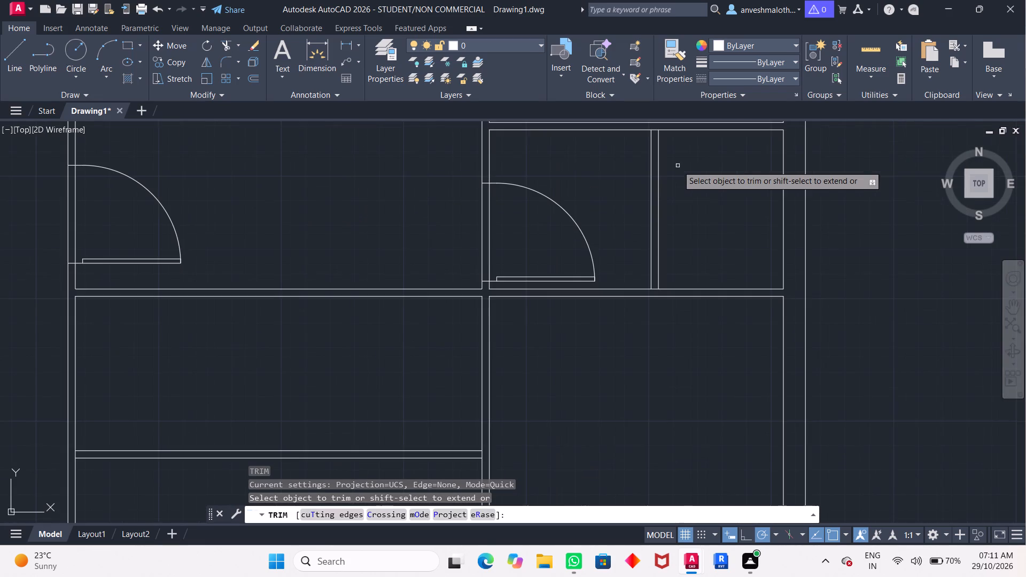
middle_click_drag(678, 166, 673, 204)
scroll(666, 178, "up", 3)
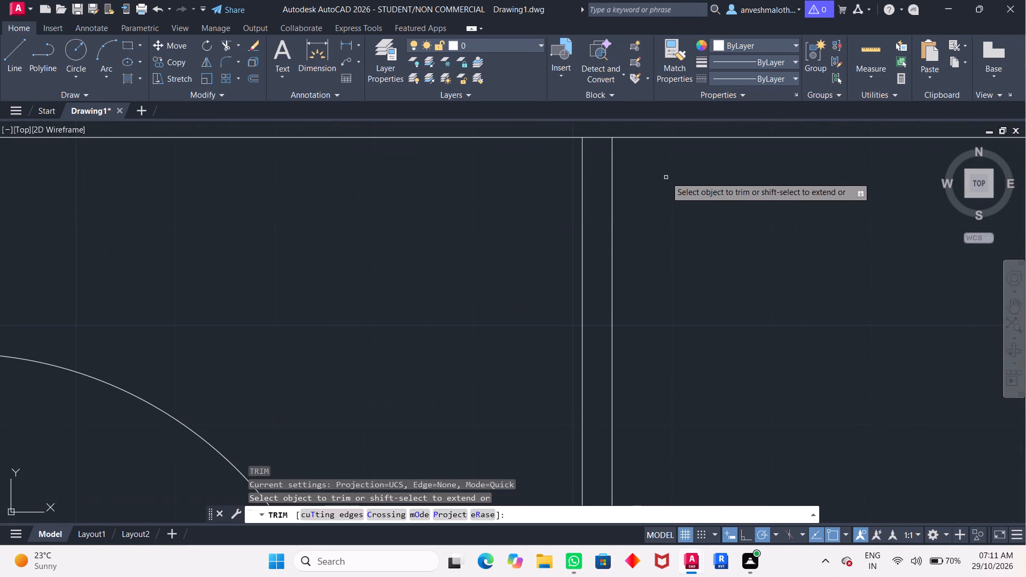
left_click(594, 135)
scroll(594, 137, "down", 3)
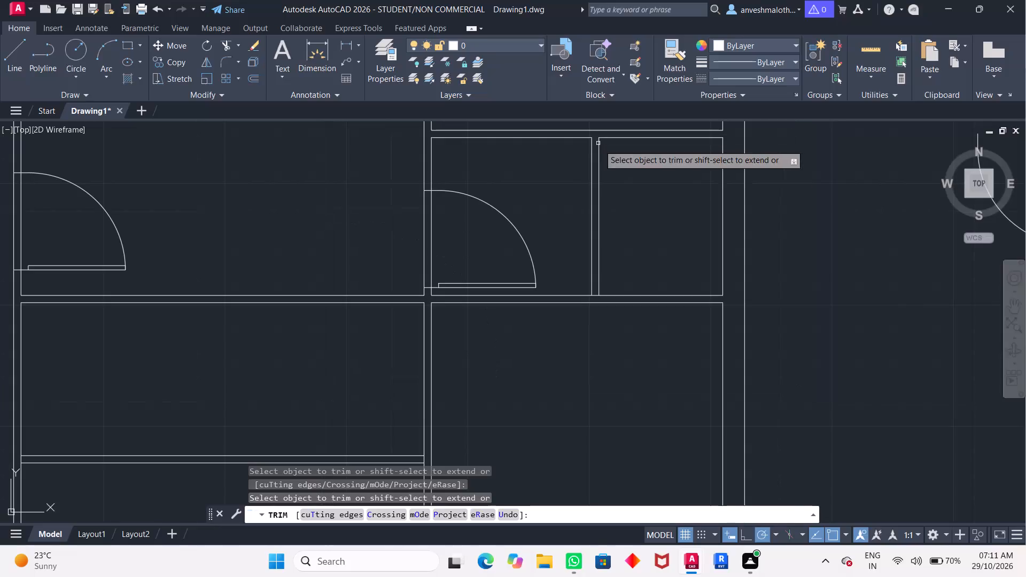
scroll(600, 297, "up", 2)
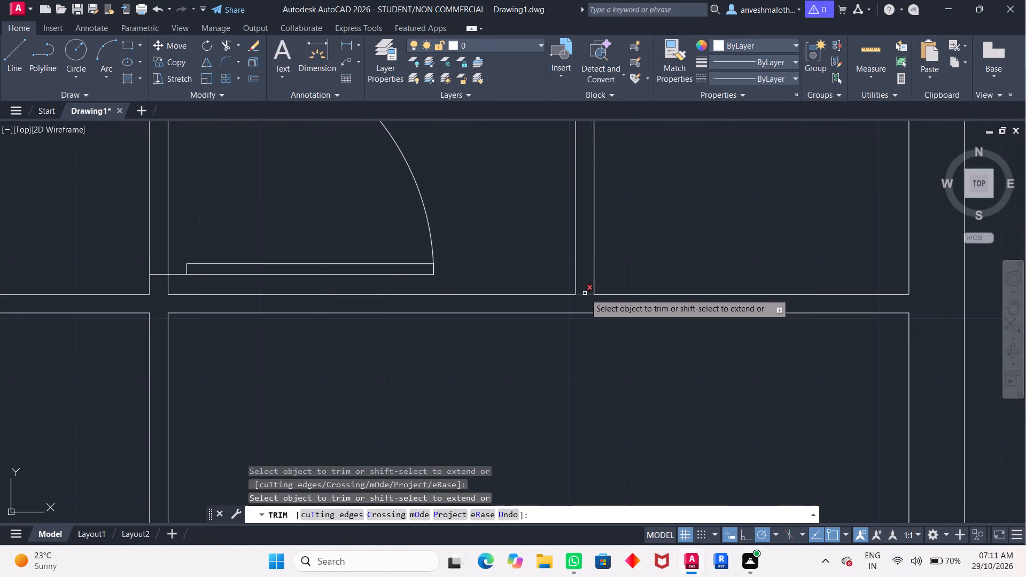
left_click(584, 293)
scroll(651, 222, "down", 3)
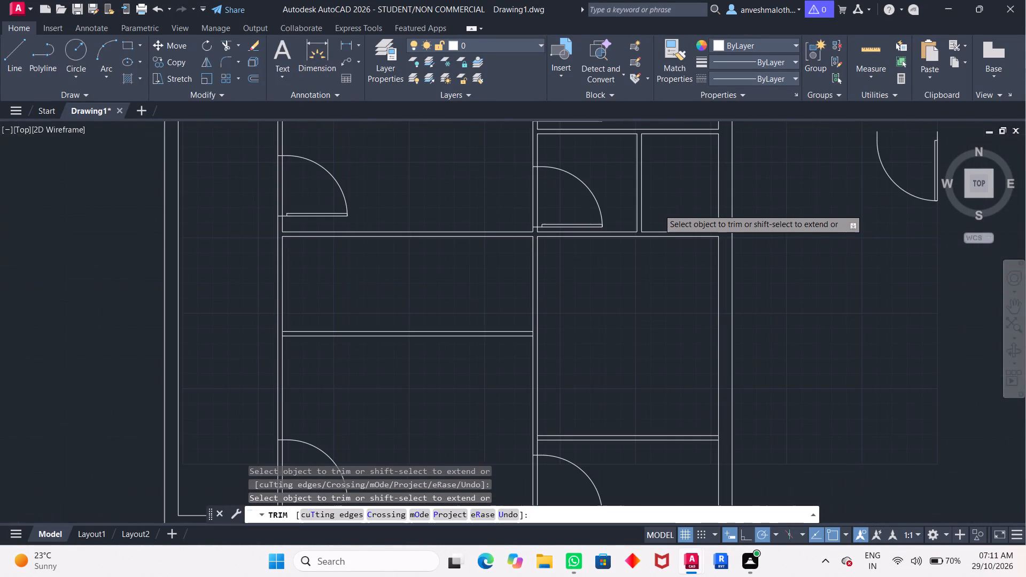
scroll(663, 203, "down", 1)
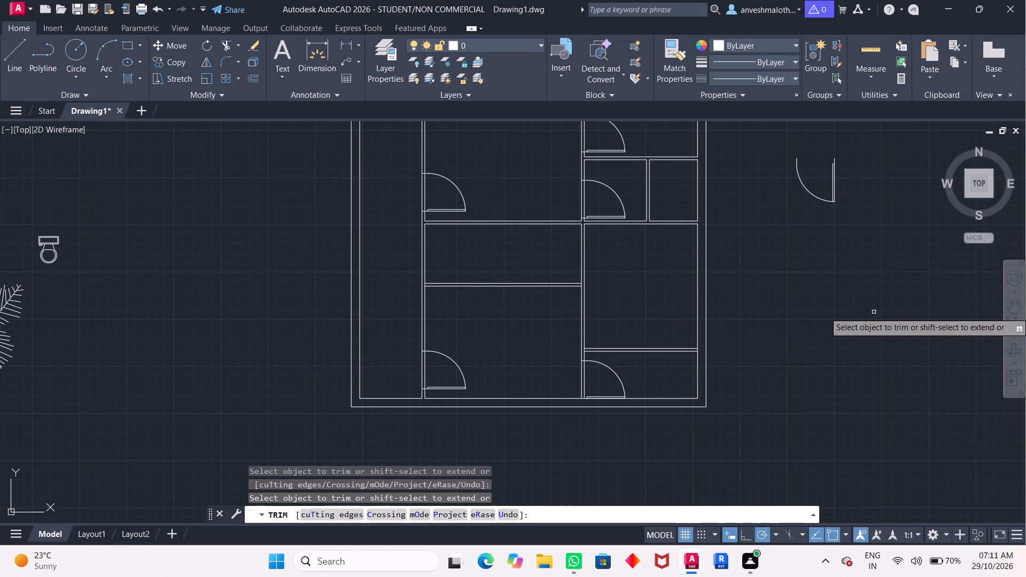
scroll(835, 313, "down", 2)
scroll(810, 313, "up", 2)
middle_click_drag(814, 328, 815, 334)
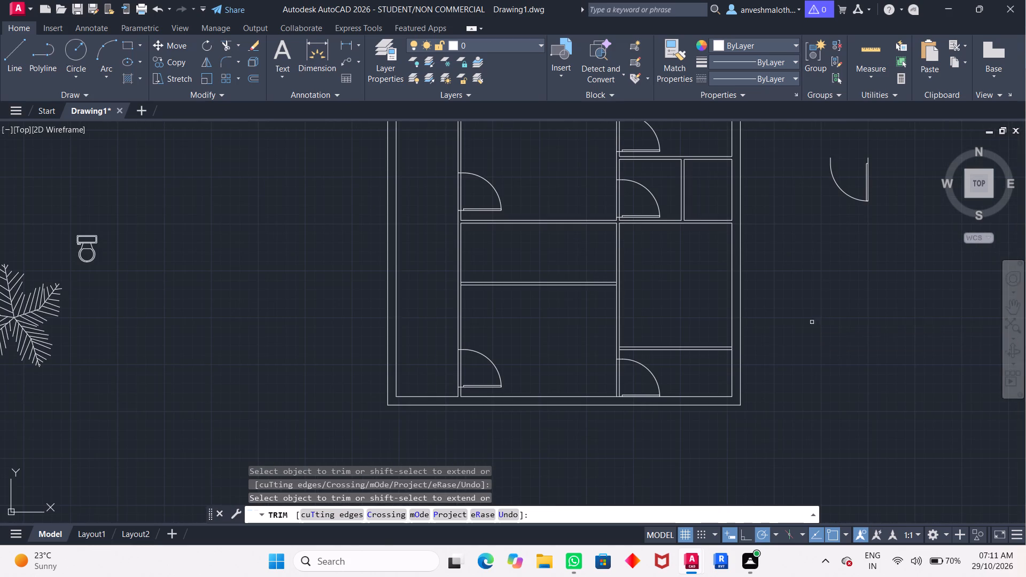
middle_click_drag(815, 334, 819, 364)
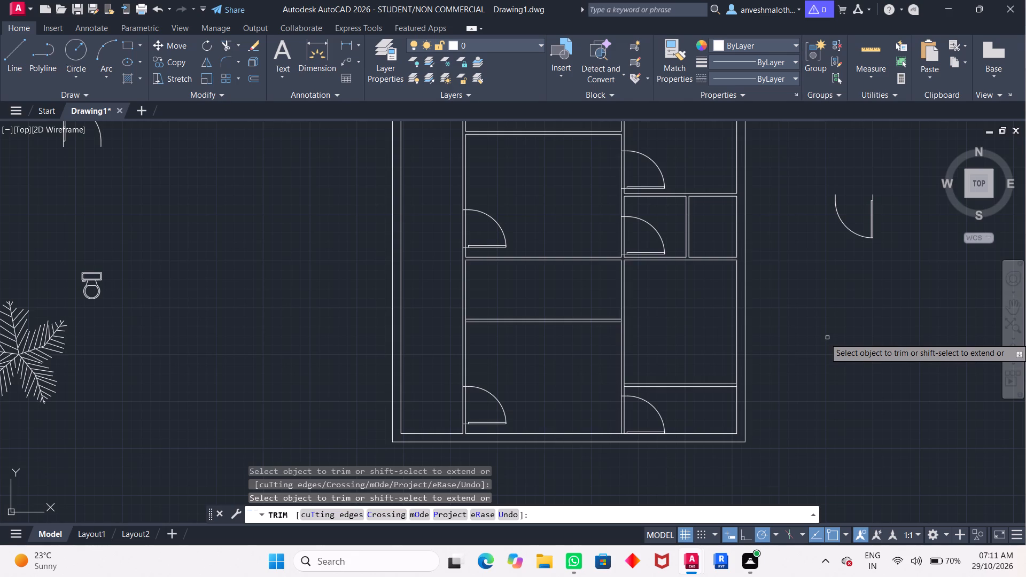
scroll(827, 338, "down", 1)
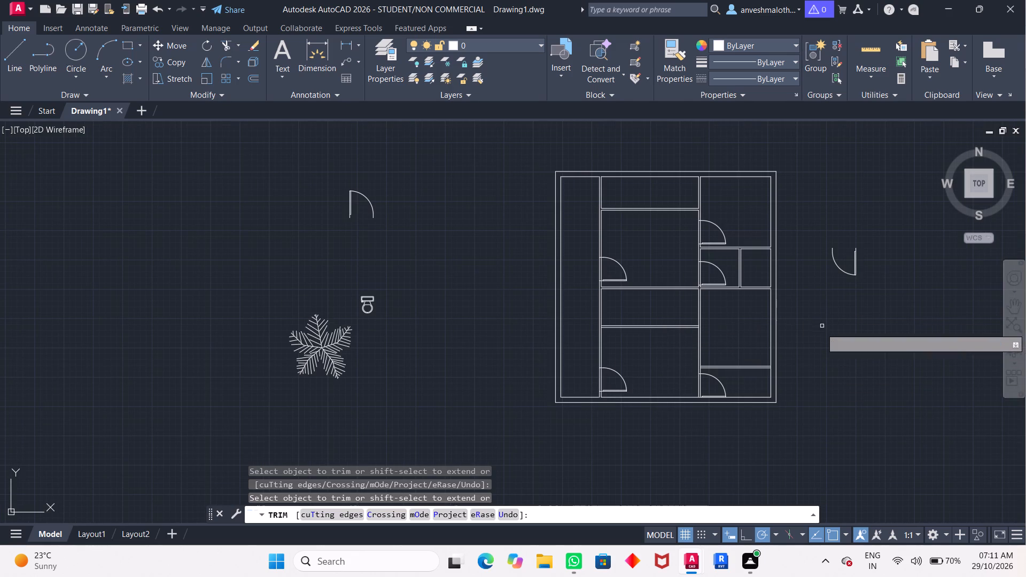
key("Escape")
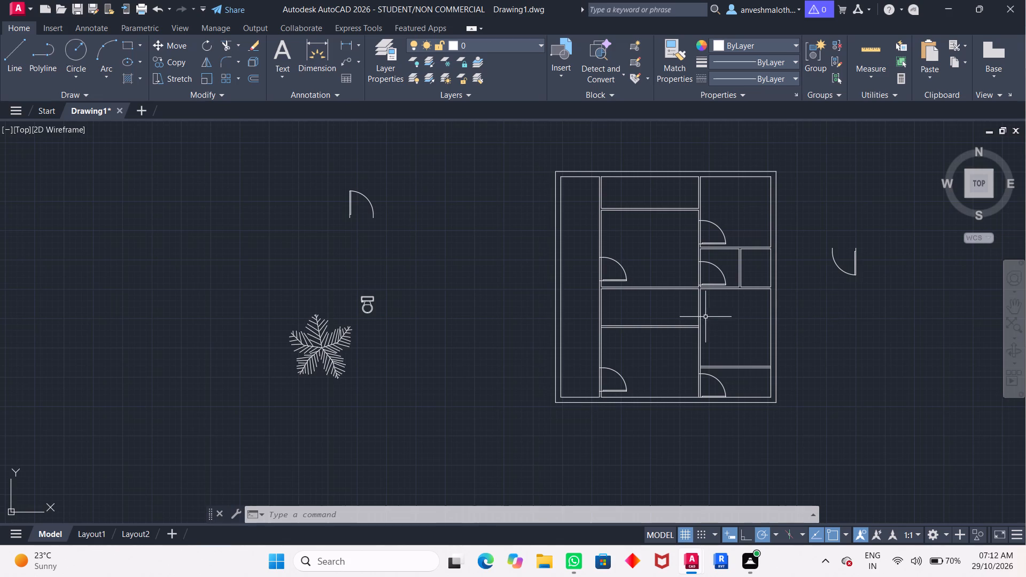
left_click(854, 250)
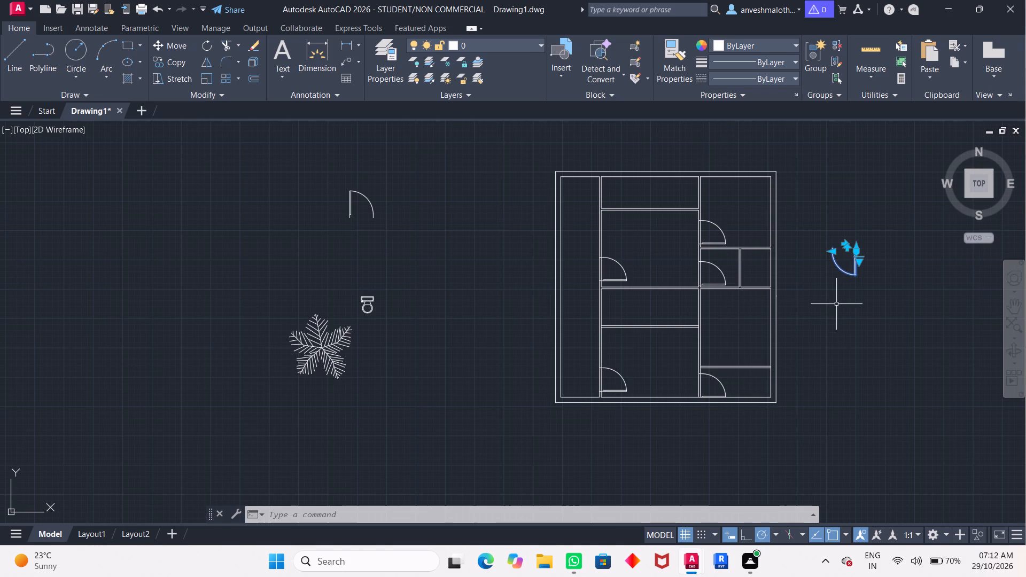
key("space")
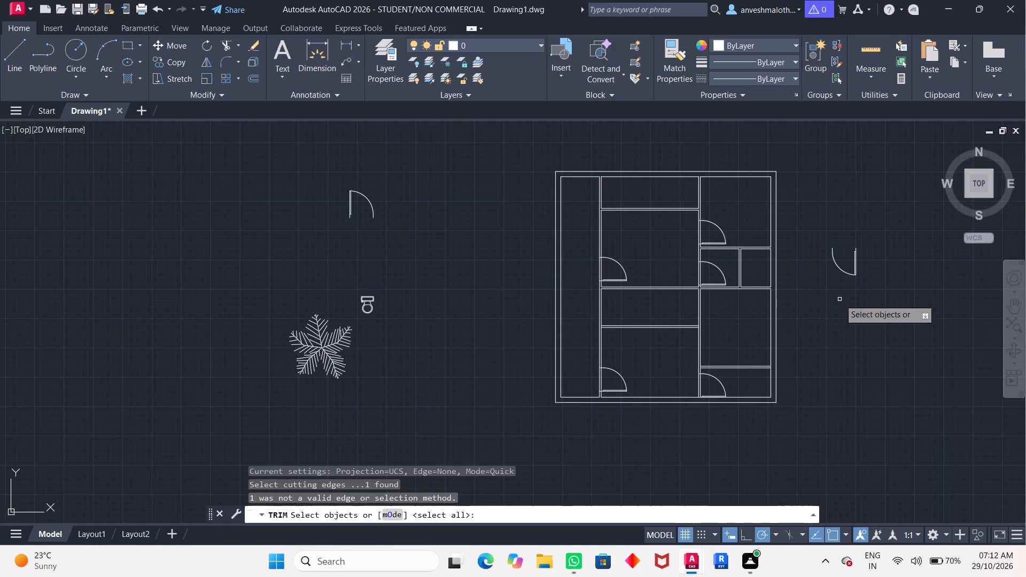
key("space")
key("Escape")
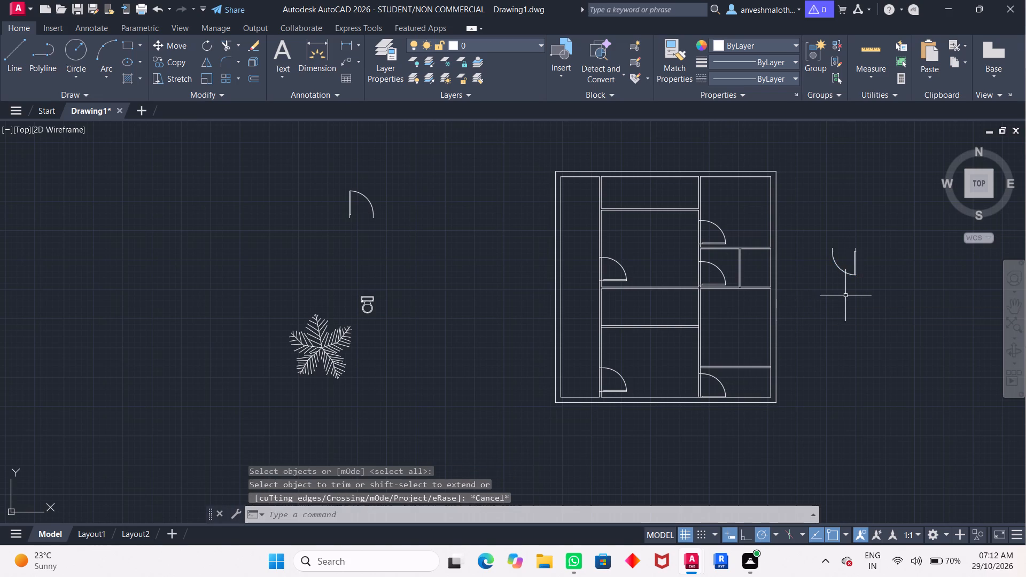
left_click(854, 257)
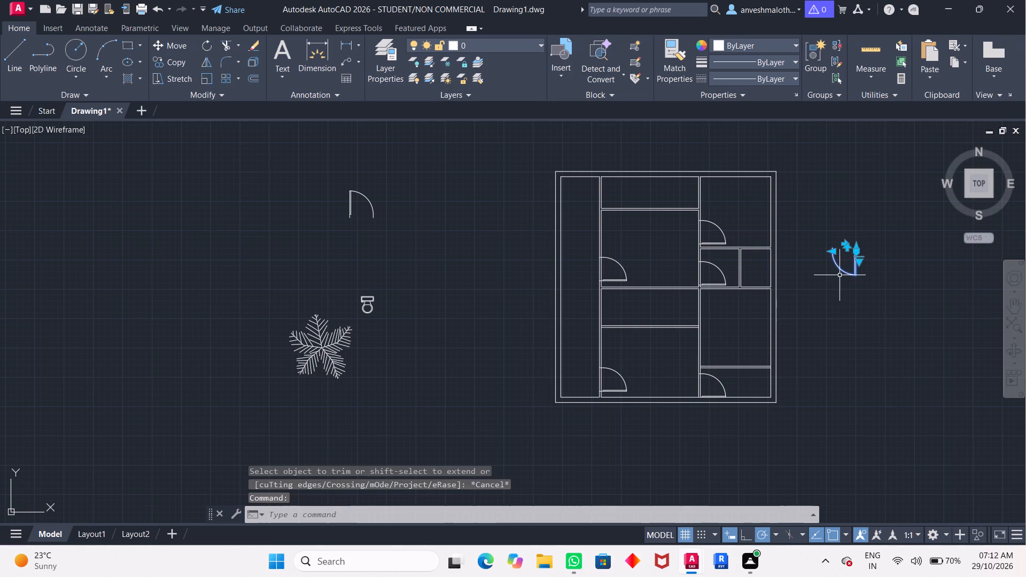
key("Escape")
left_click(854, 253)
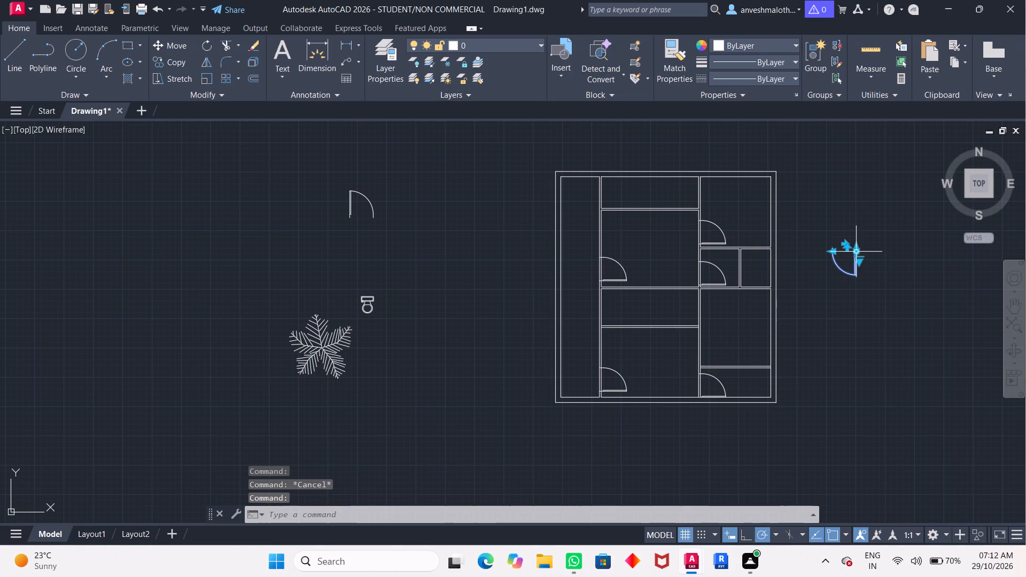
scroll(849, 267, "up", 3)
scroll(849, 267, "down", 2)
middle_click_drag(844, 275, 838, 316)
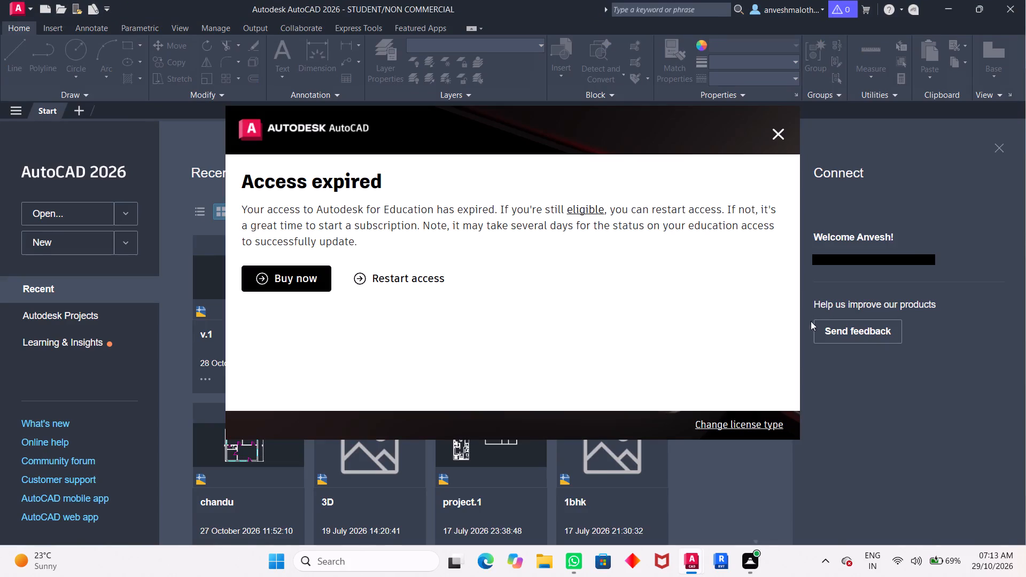
Dismiss the education access notice to get back to the start page.
left_click(781, 134)
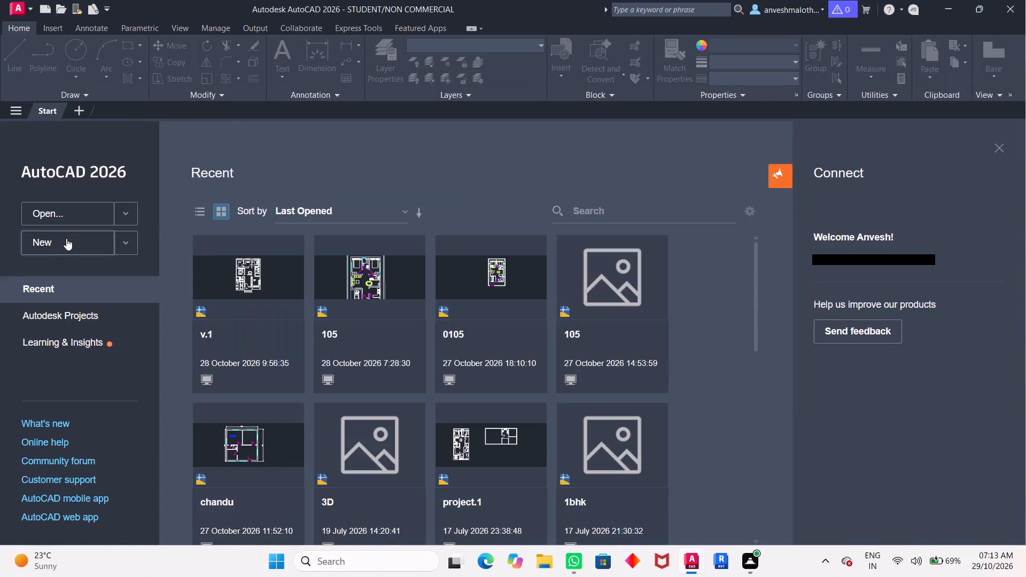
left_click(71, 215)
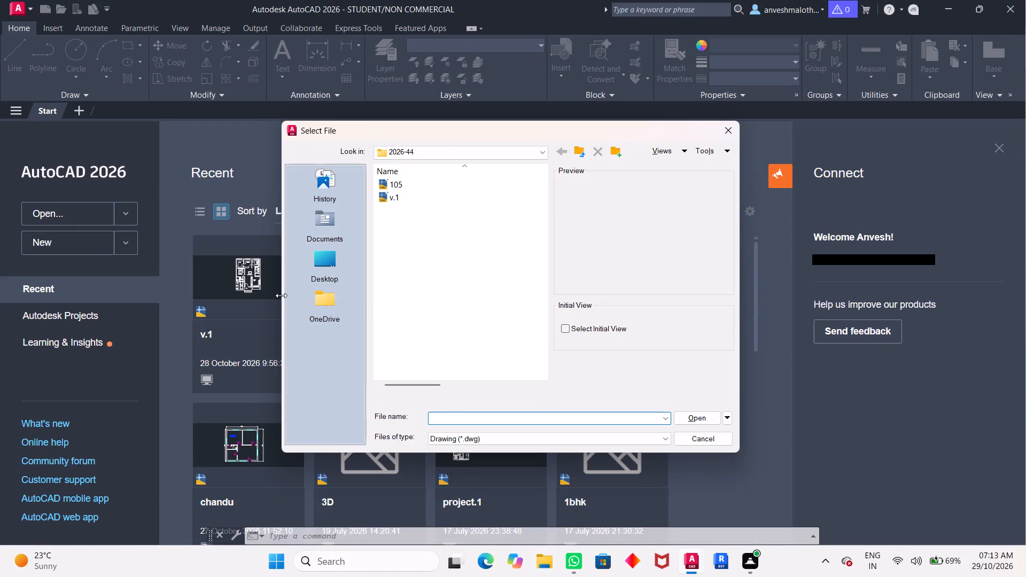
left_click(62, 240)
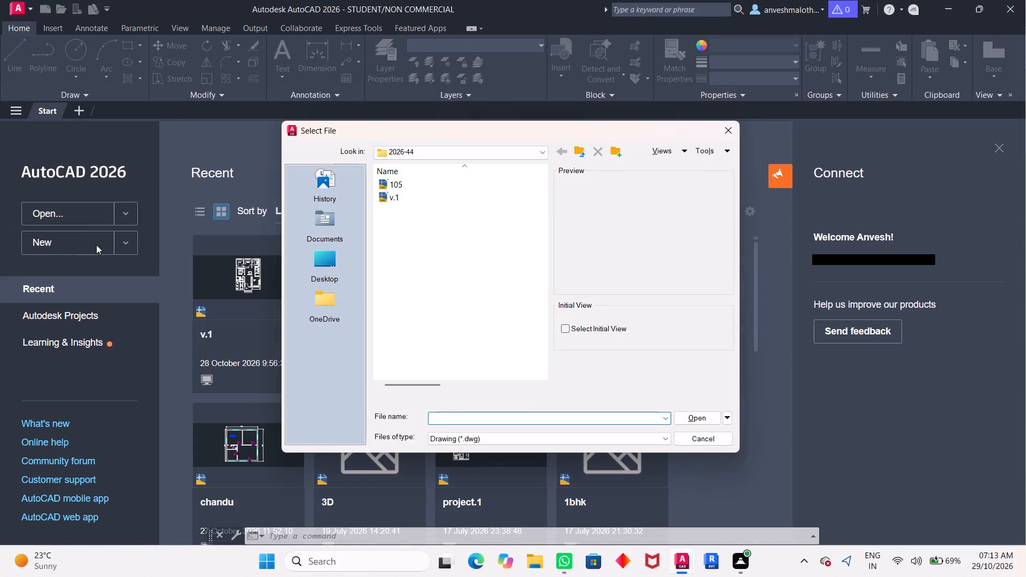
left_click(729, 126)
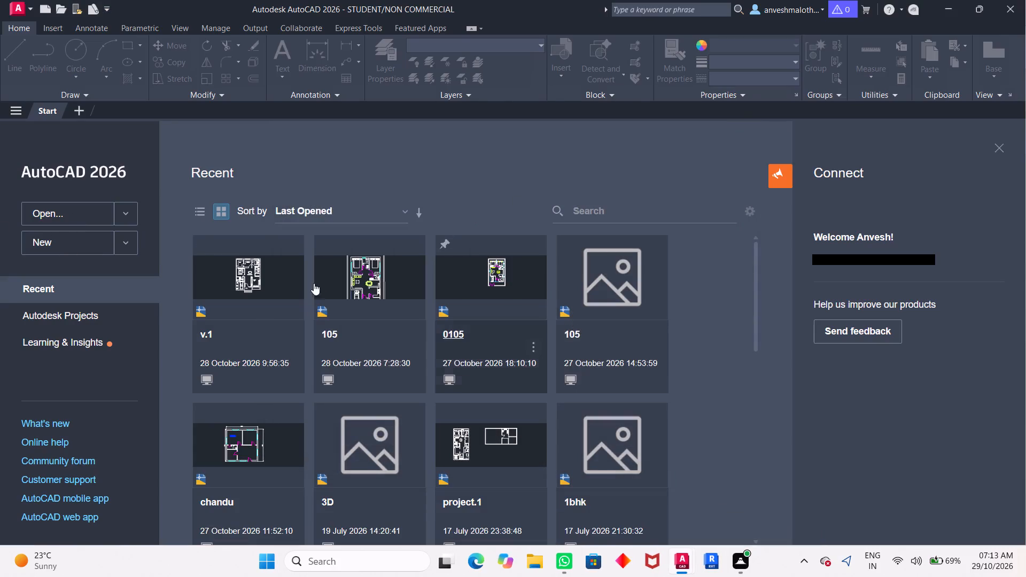
Start a new blank drawing from the start page.
left_click(91, 247)
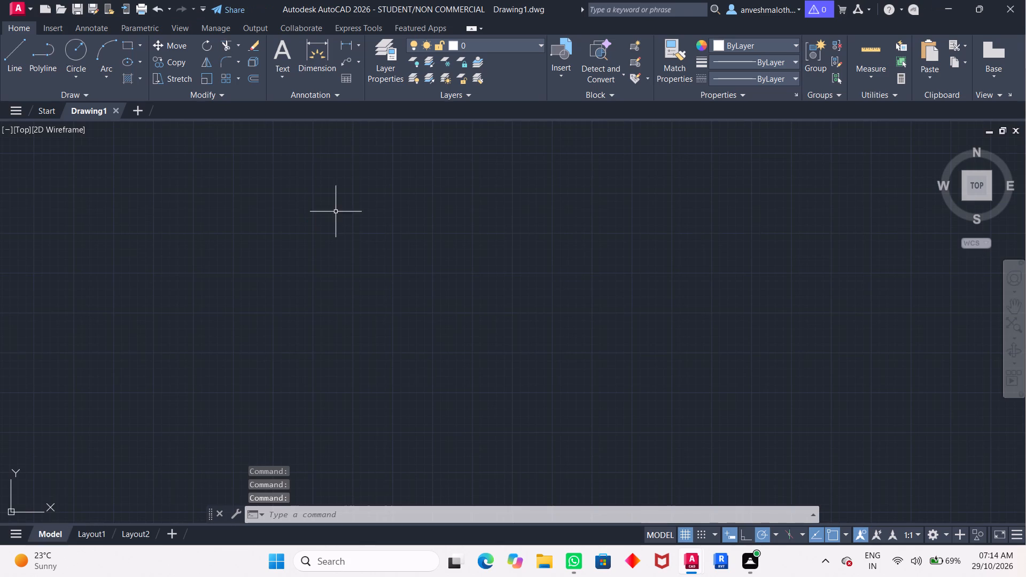
scroll(336, 212, "down", 1)
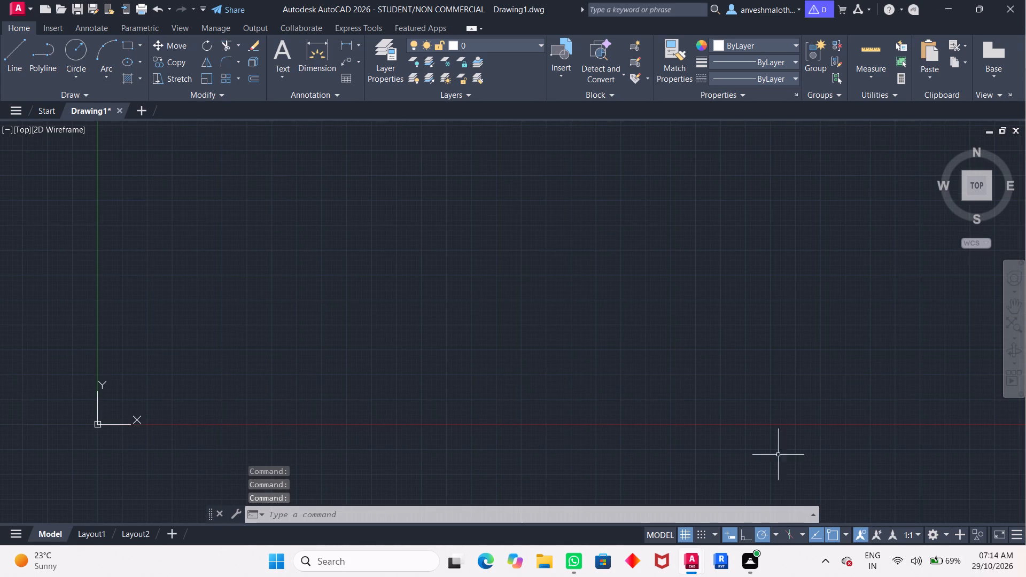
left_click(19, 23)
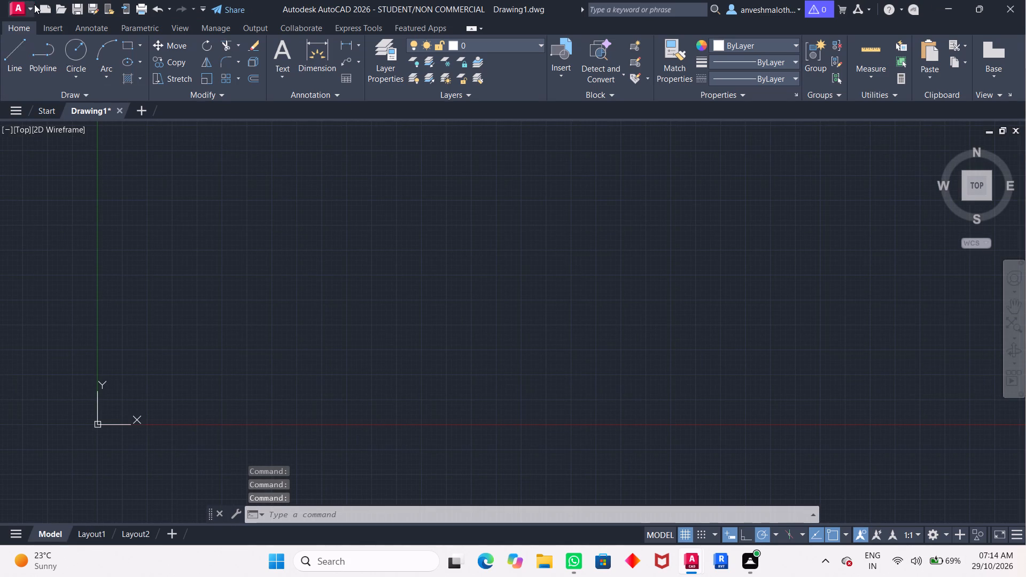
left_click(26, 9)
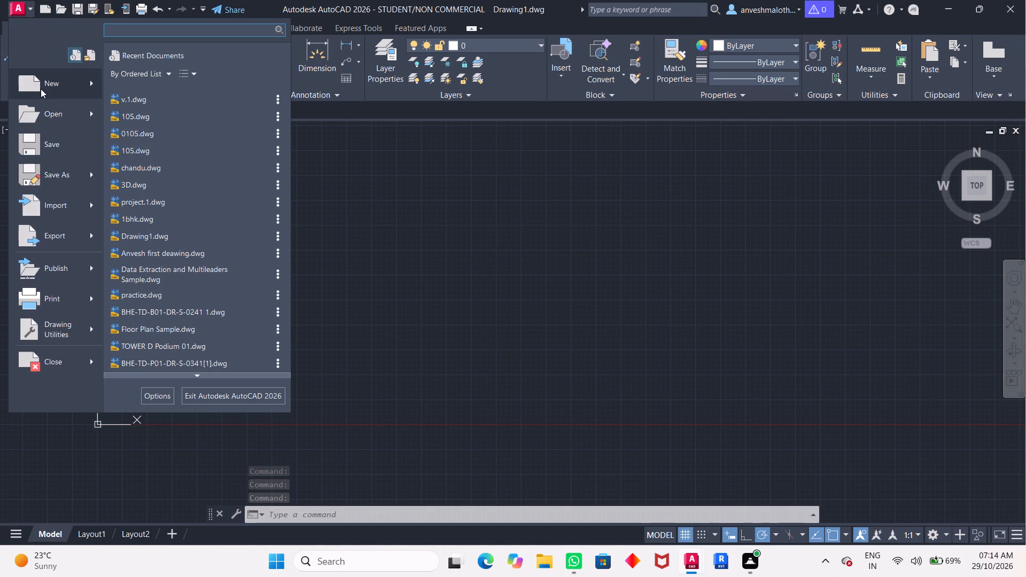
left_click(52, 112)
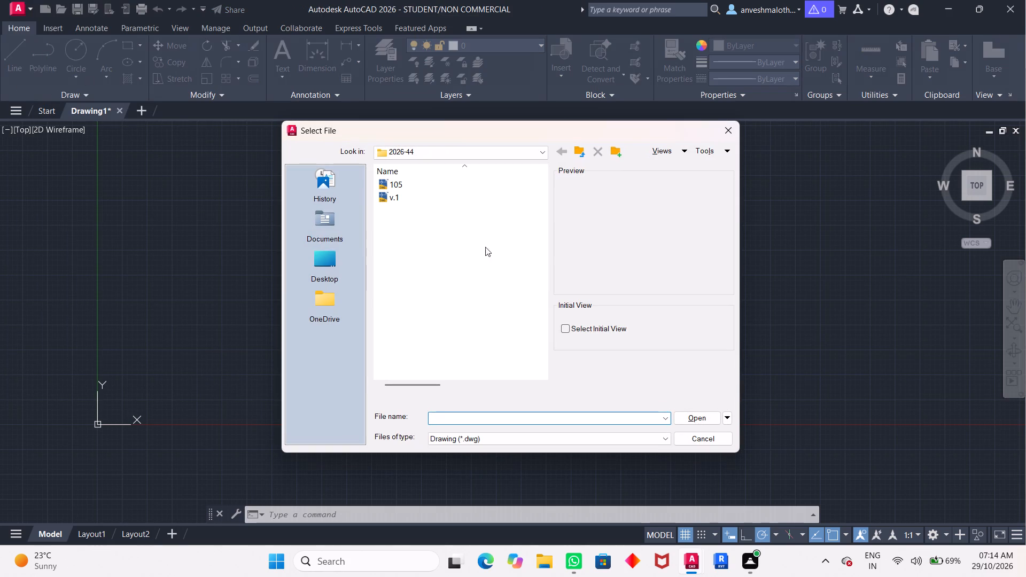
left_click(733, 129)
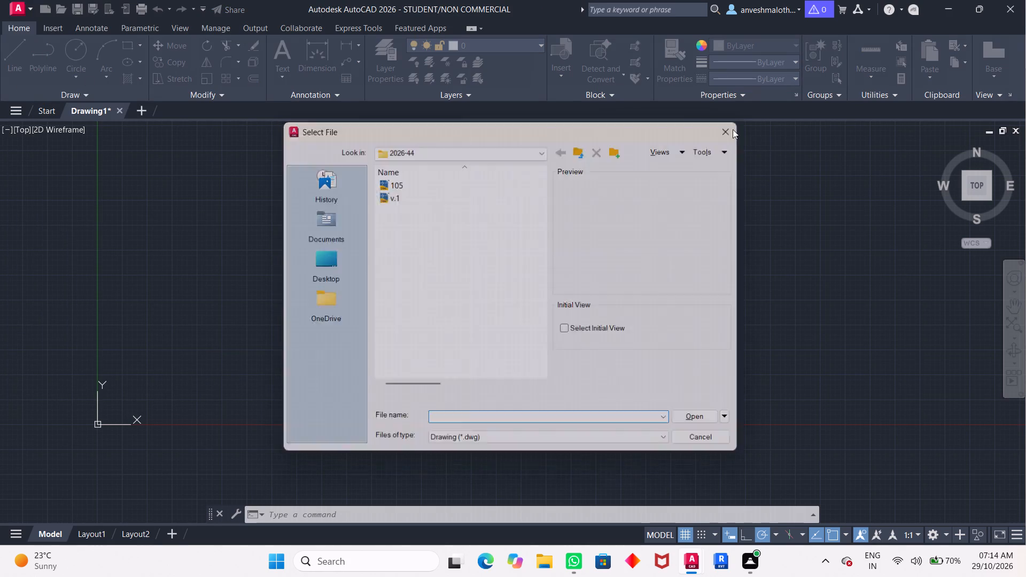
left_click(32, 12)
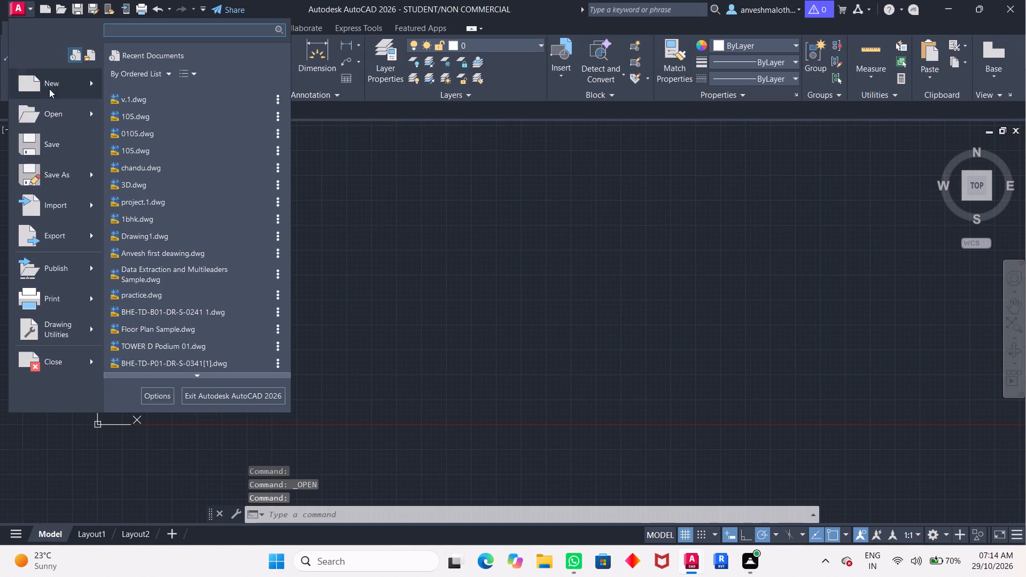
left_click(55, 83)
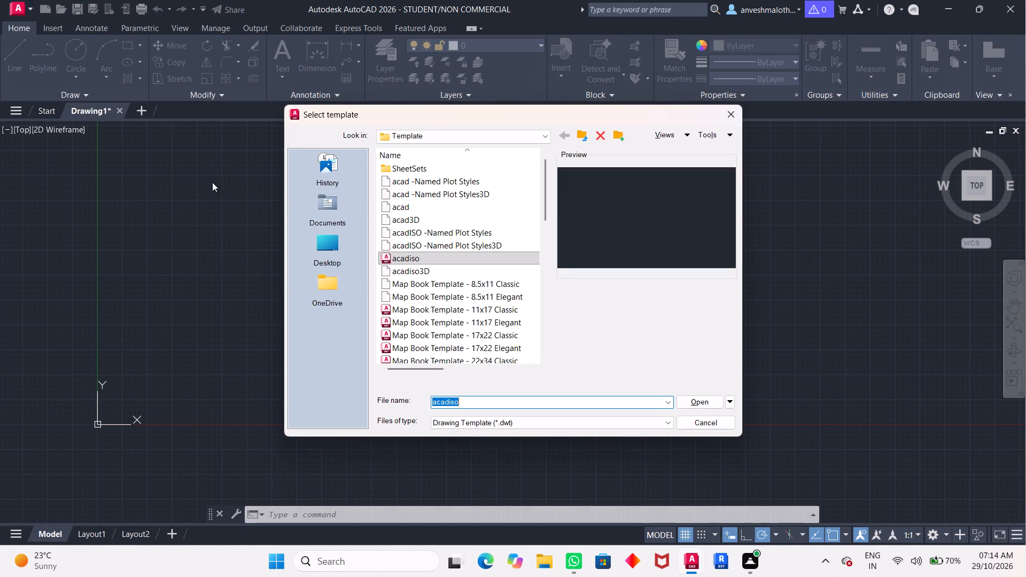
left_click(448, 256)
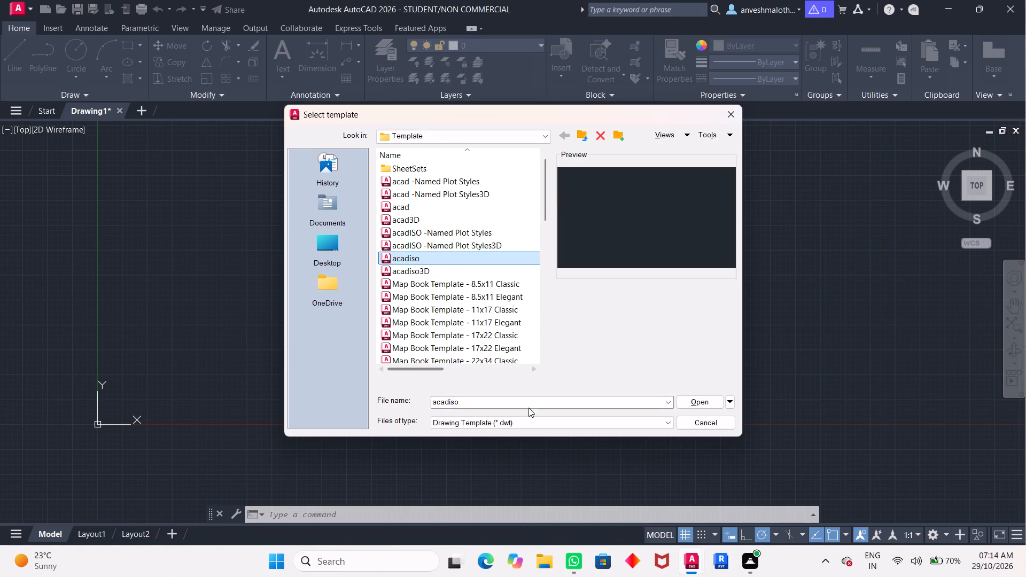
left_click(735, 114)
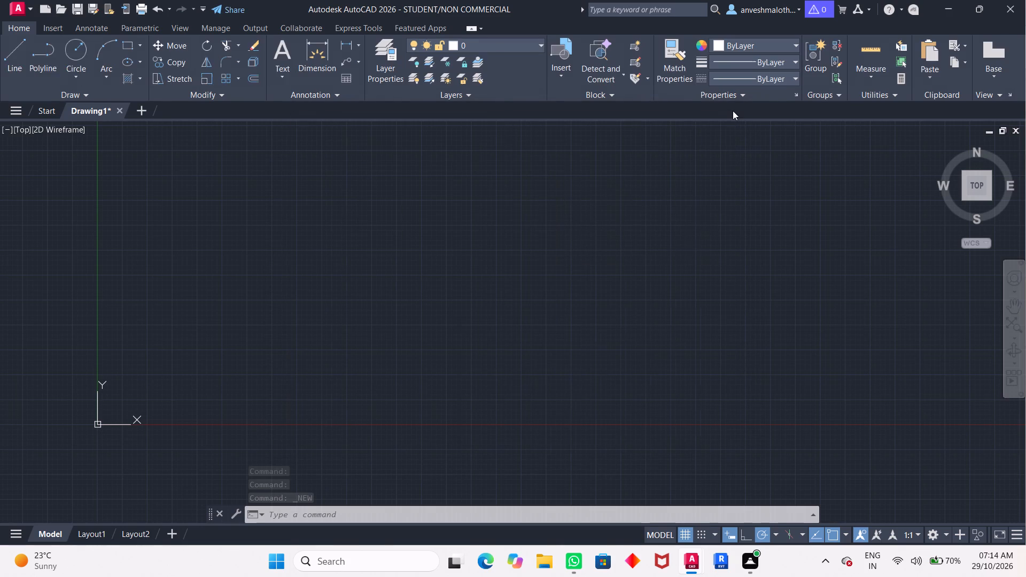
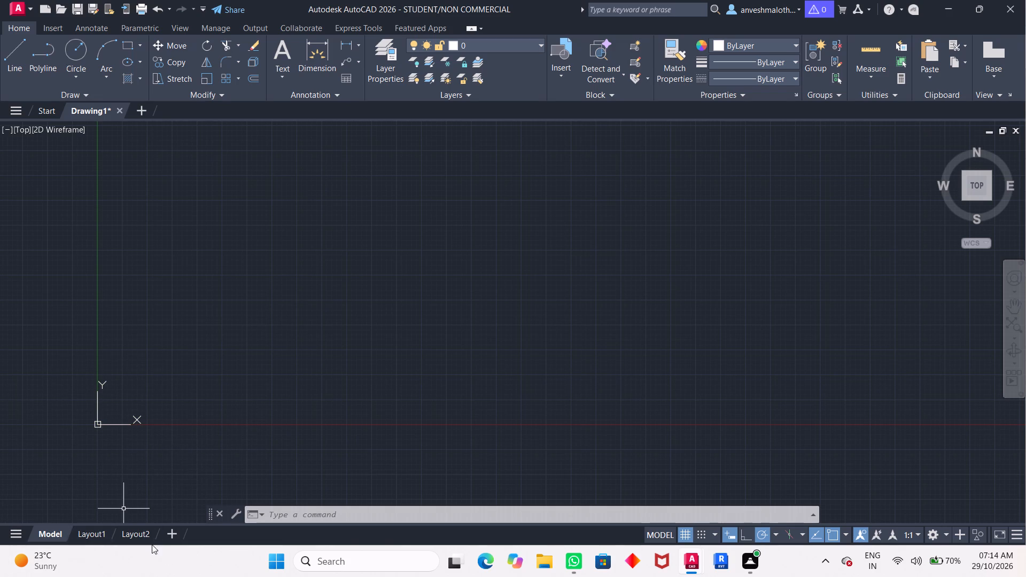
Switch from the blank drawing to the other AutoCAD window holding the Drawing1.dwg floor plan.
scroll(279, 361, "down", 1)
middle_click_drag(301, 311, 278, 343)
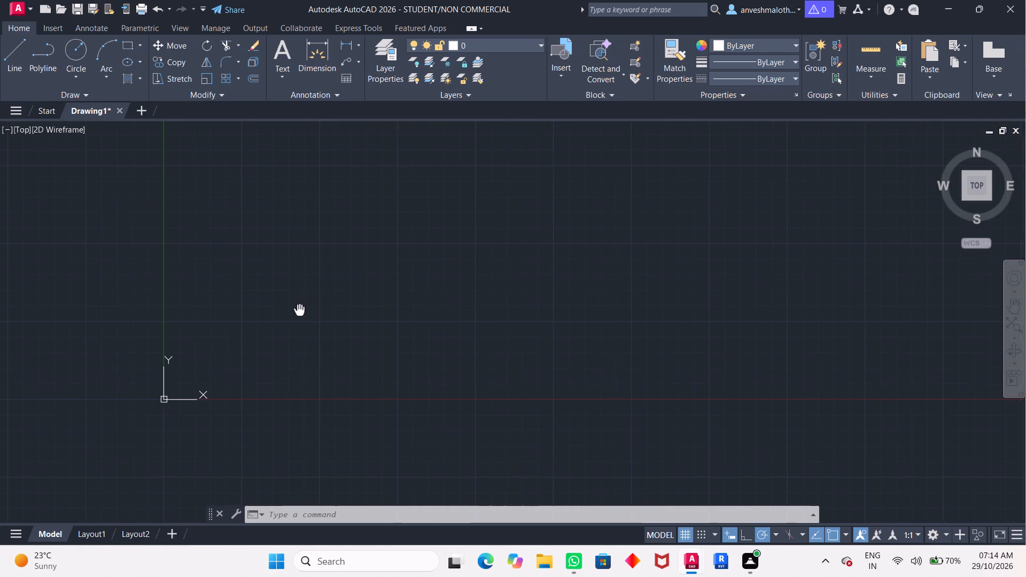
middle_click_drag(278, 343, 235, 406)
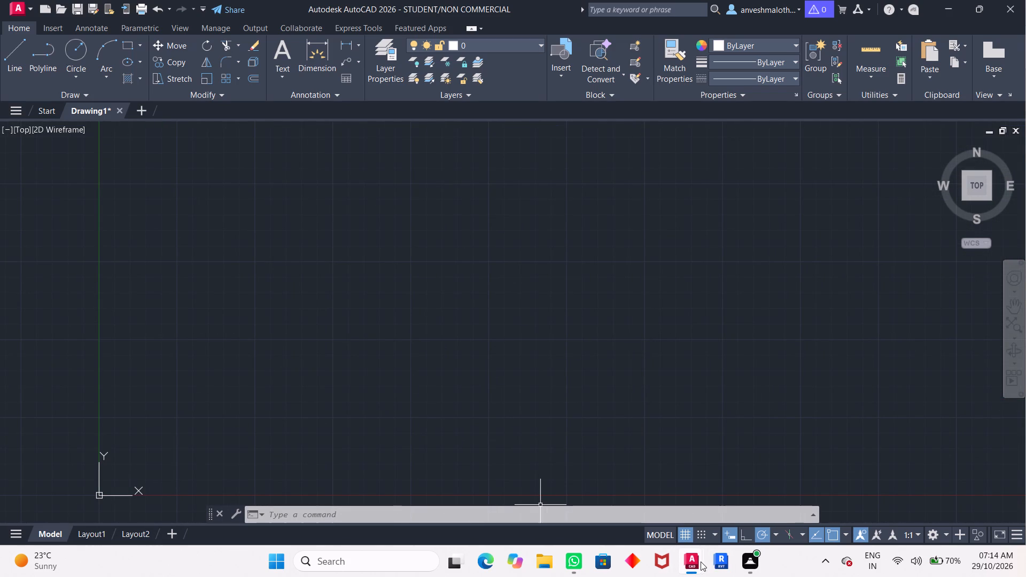
left_click(766, 479)
Mirror the selected loose door east of the plan about a vertical line along its leaf, erasing the source door.
scroll(547, 110, "down", 1)
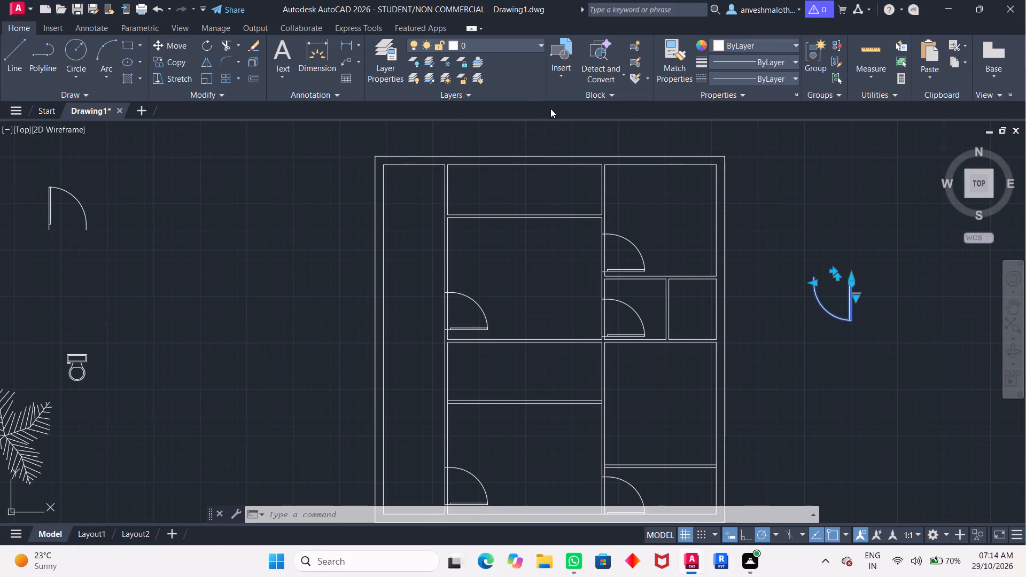
scroll(550, 108, "down", 2)
scroll(575, 210, "down", 1)
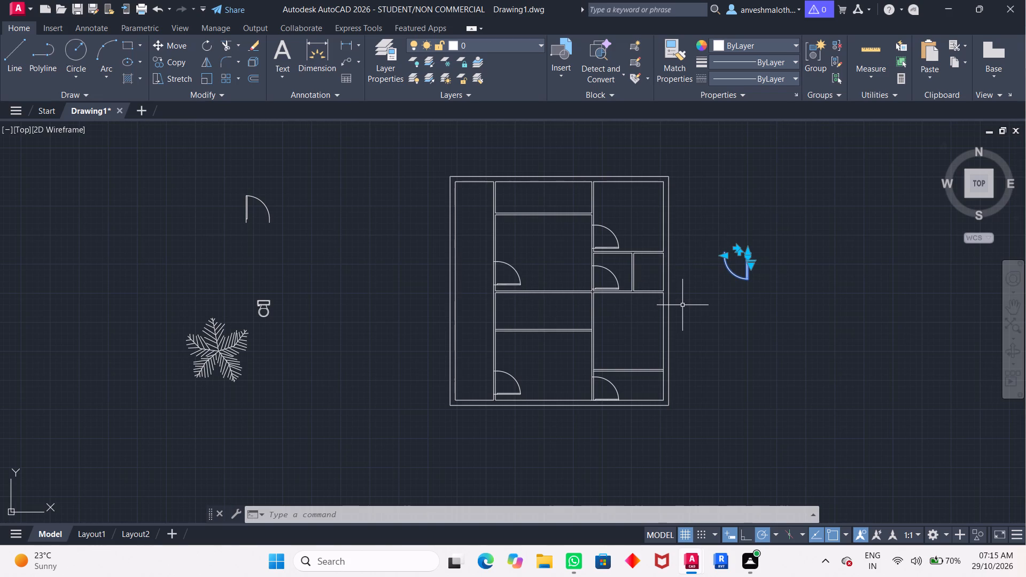
left_click(776, 305)
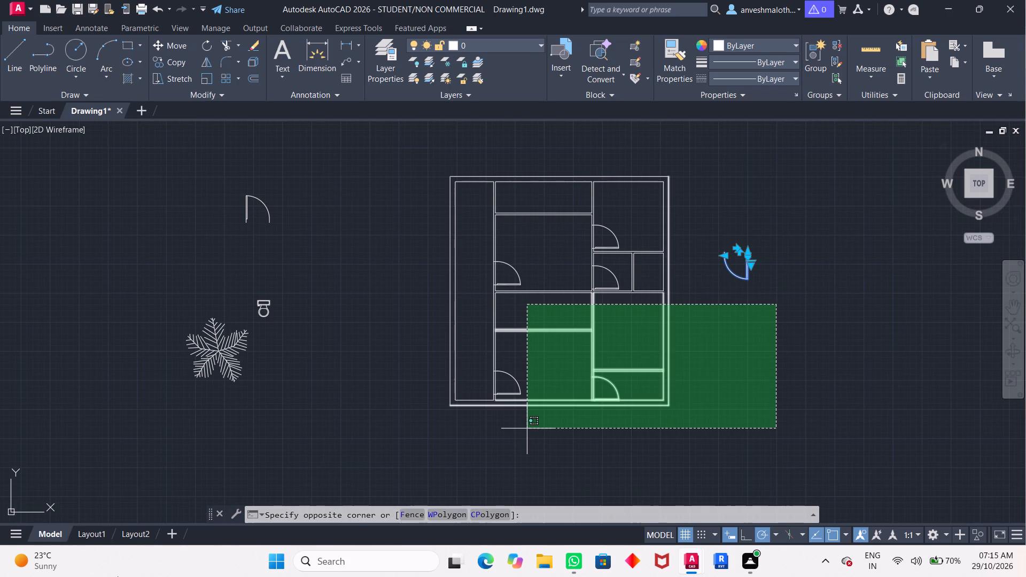
key("Escape")
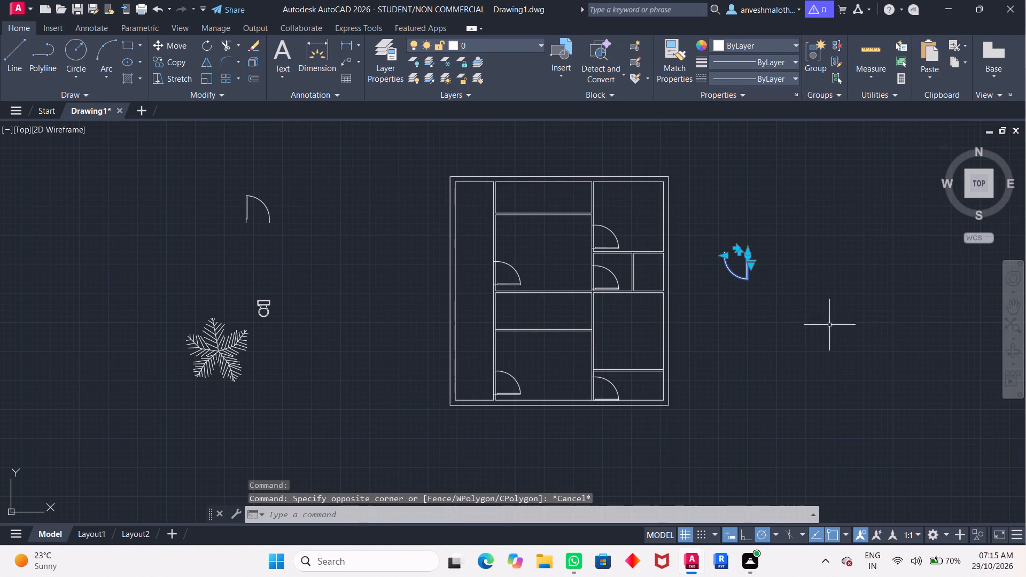
type("mi")
key("Return")
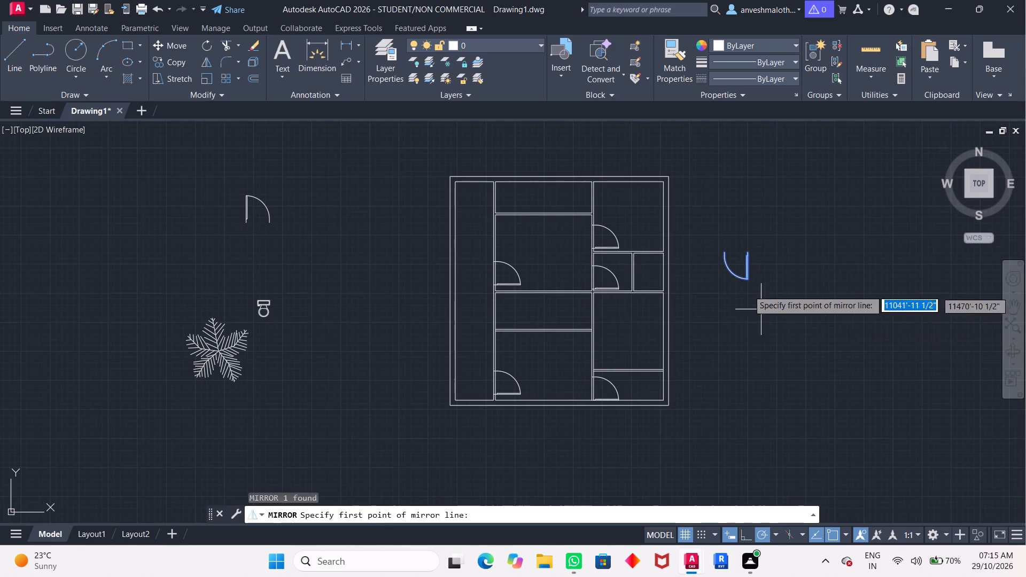
left_click(749, 254)
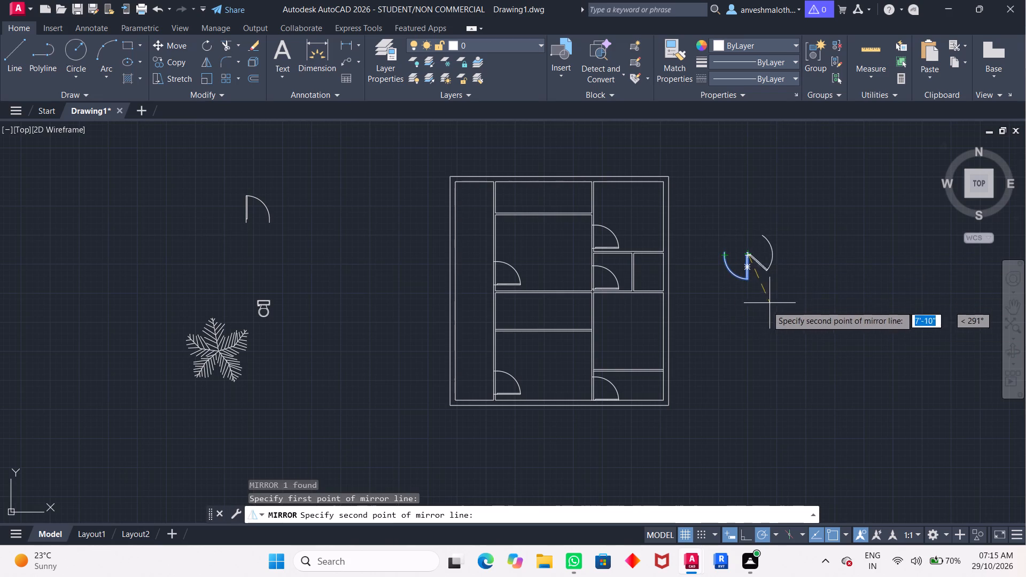
left_click(743, 327)
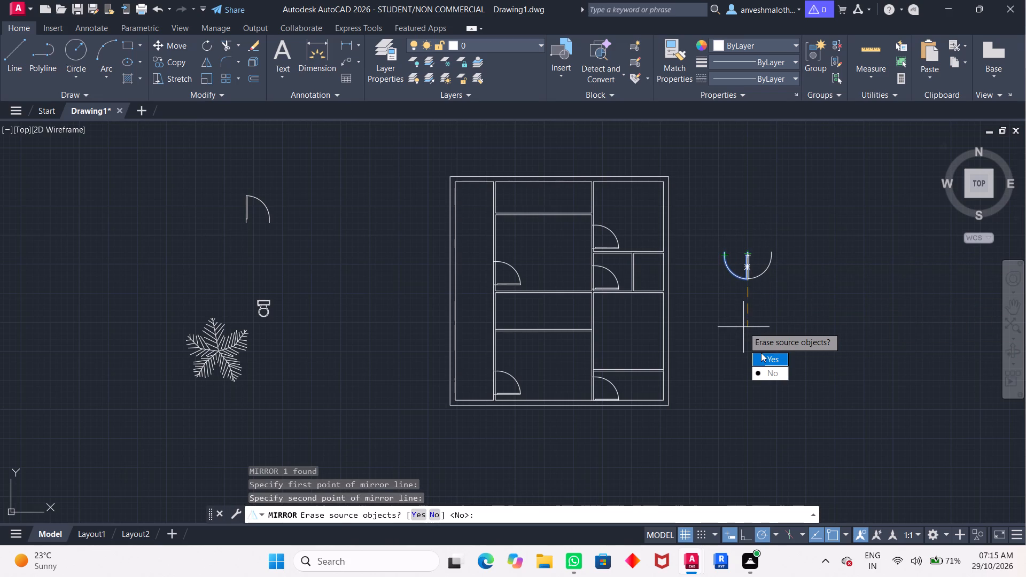
left_click_drag(761, 353, 743, 327)
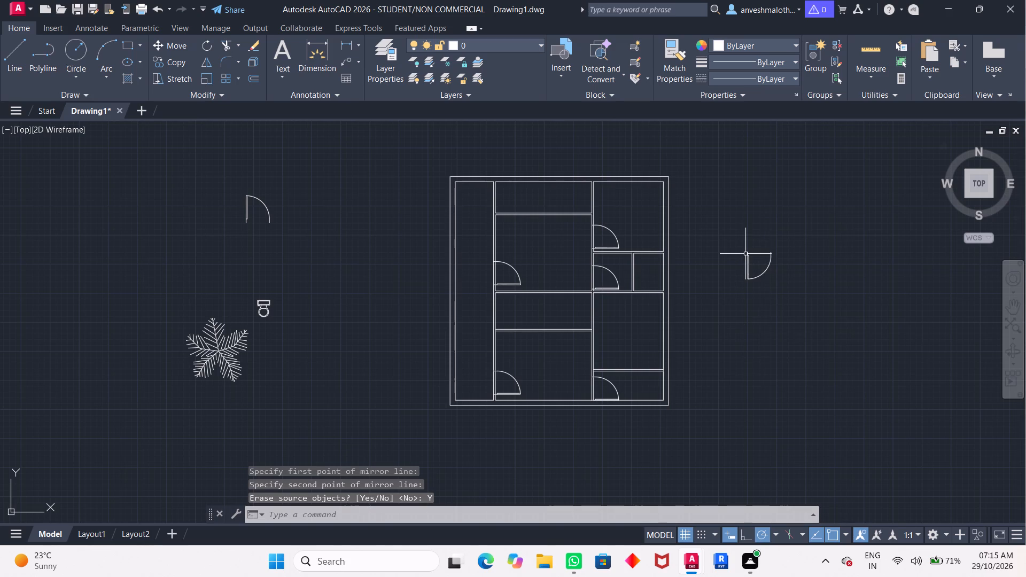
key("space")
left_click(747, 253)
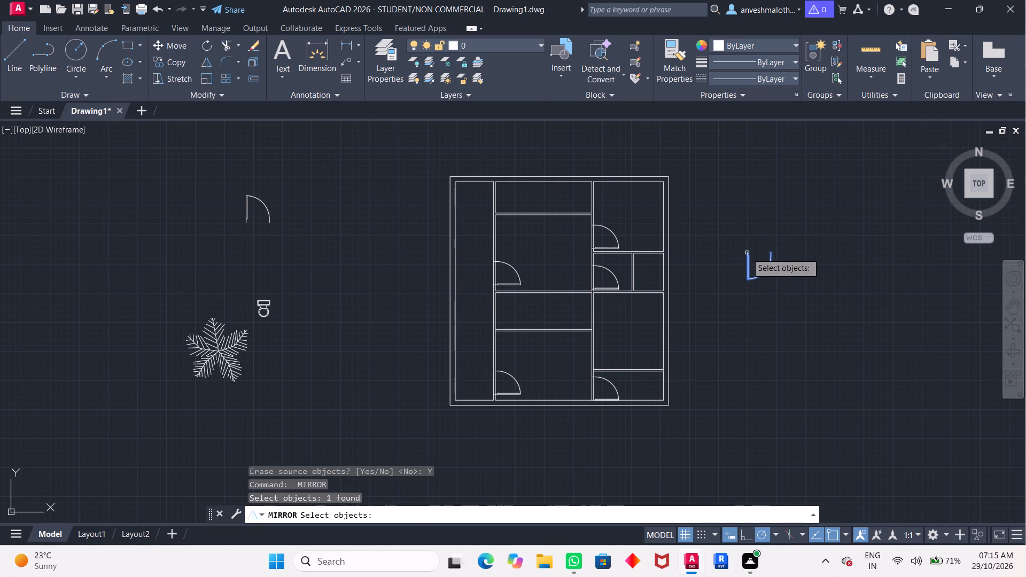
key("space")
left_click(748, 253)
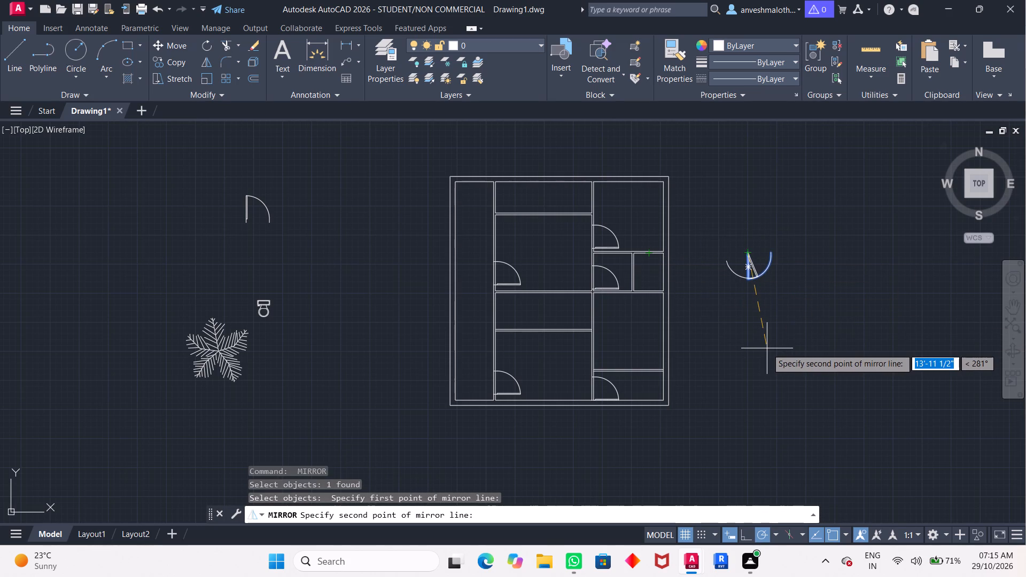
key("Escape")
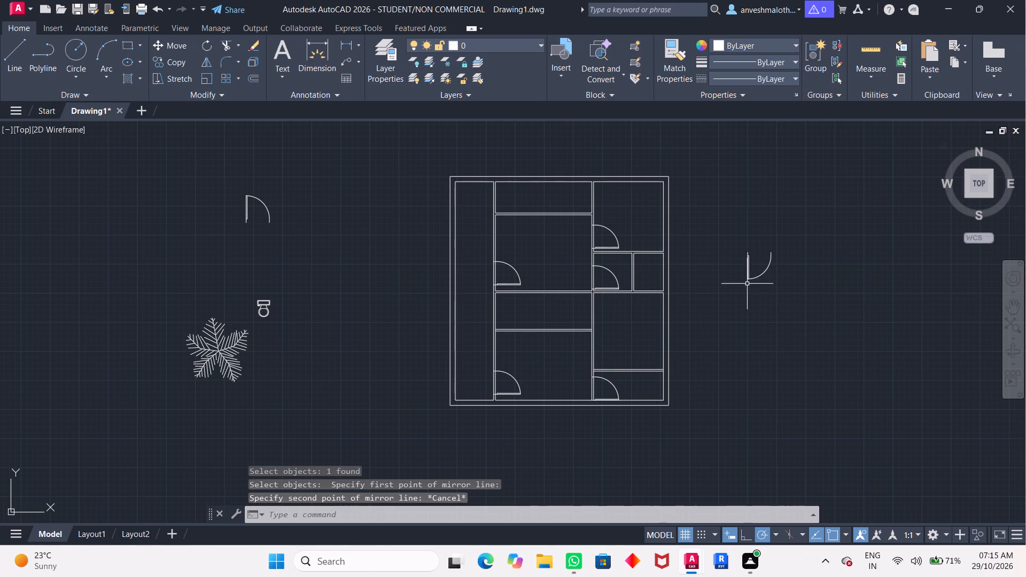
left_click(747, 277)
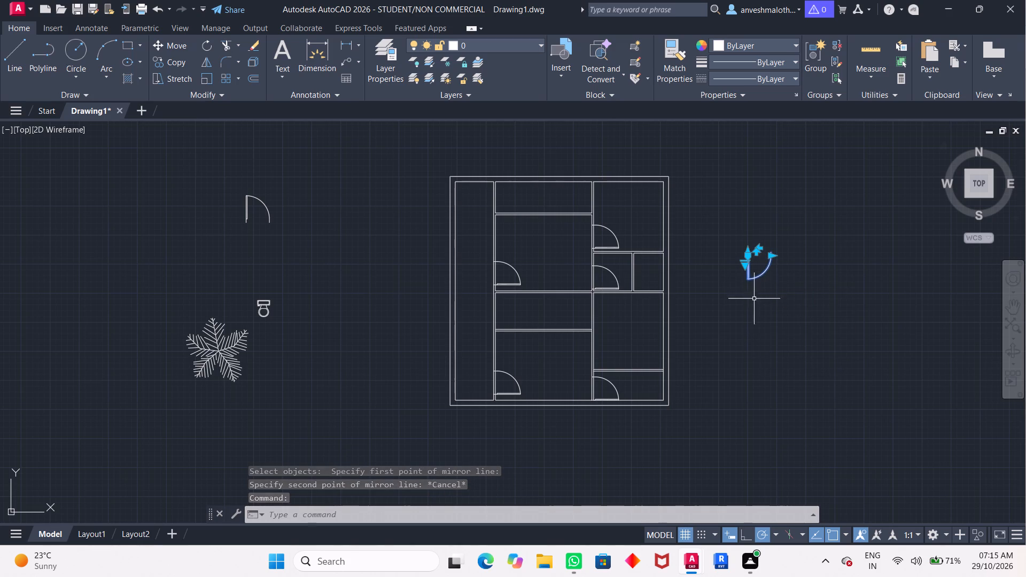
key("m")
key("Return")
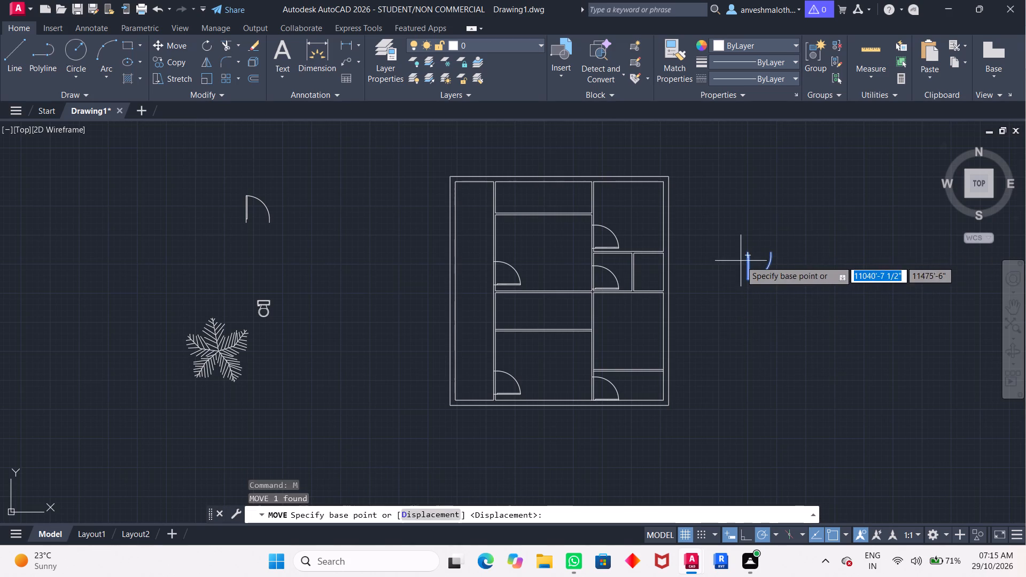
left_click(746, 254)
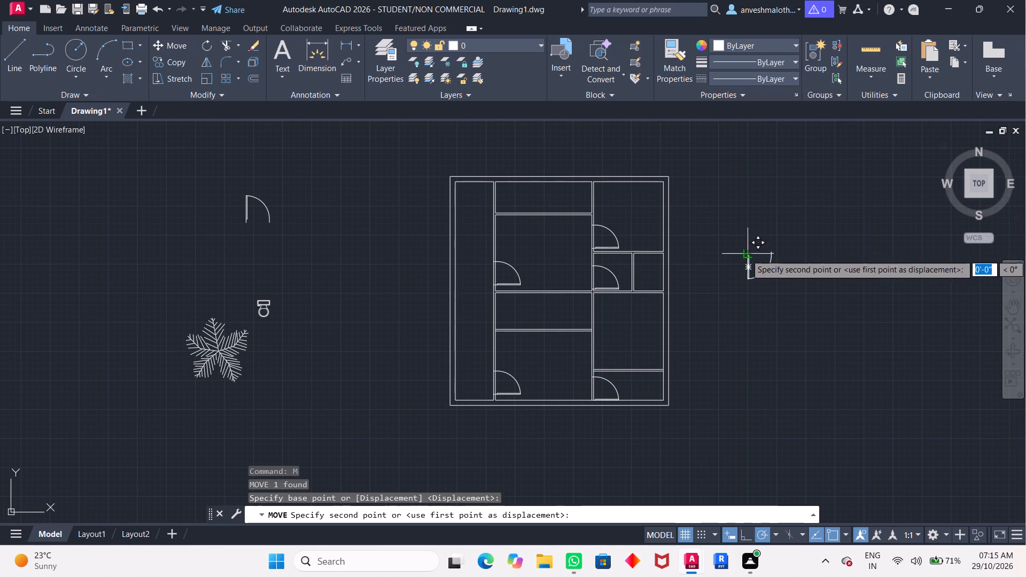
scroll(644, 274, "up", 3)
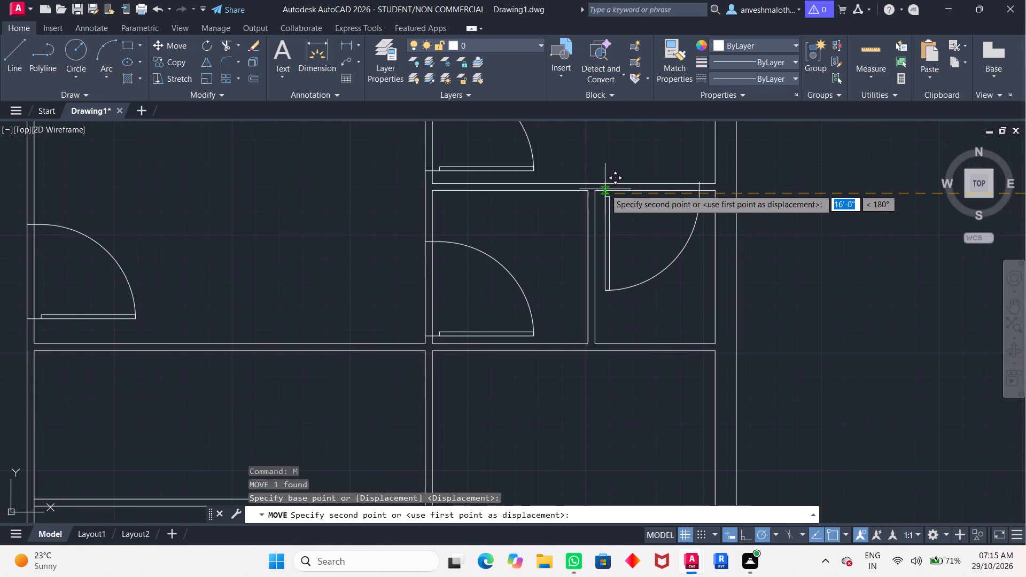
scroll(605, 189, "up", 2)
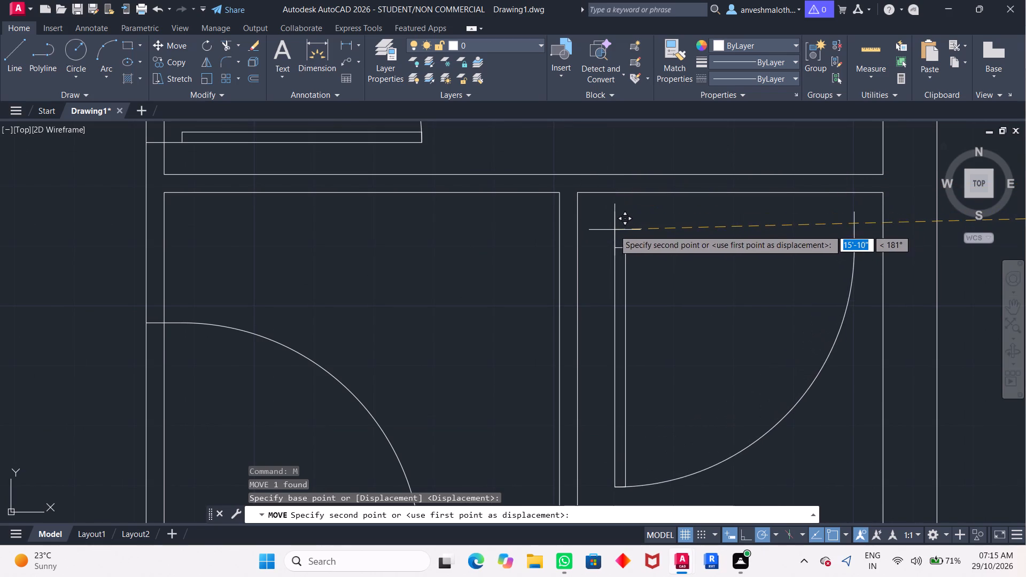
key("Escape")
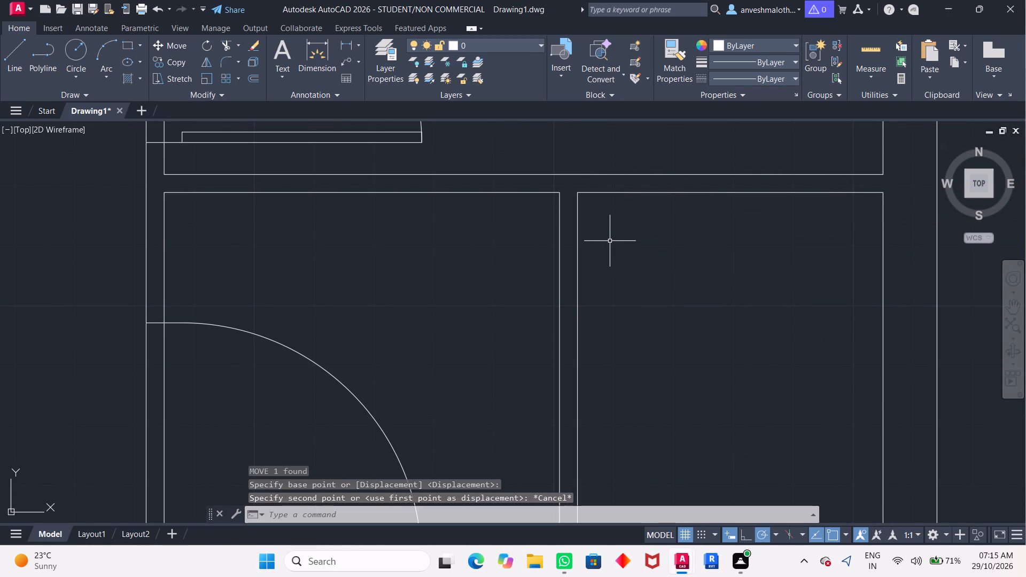
Move the mirrored door by its hinge-side frame end to the northwest inner corner of the small room east of the new partition.
scroll(660, 244, "down", 3)
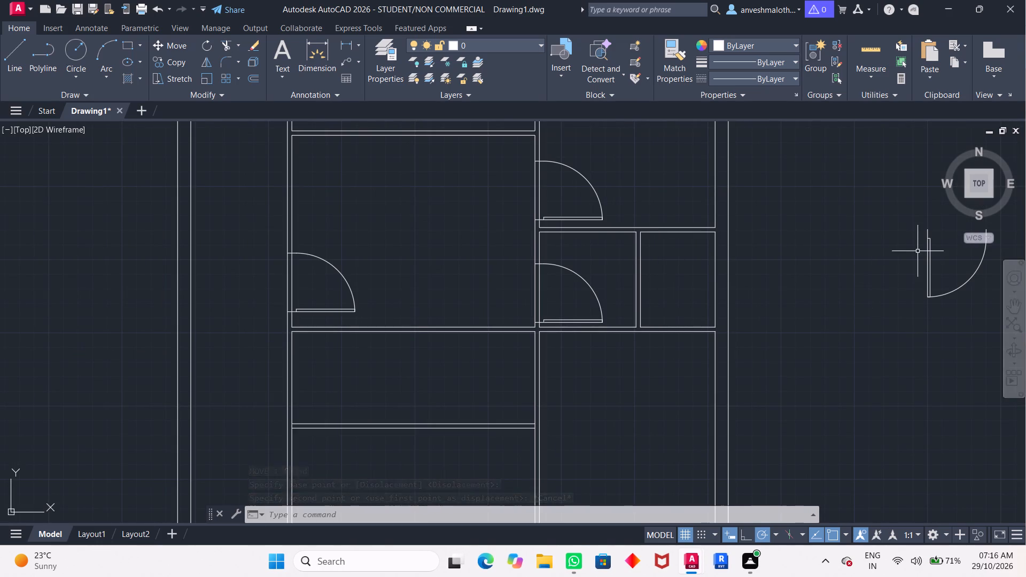
left_click(930, 239)
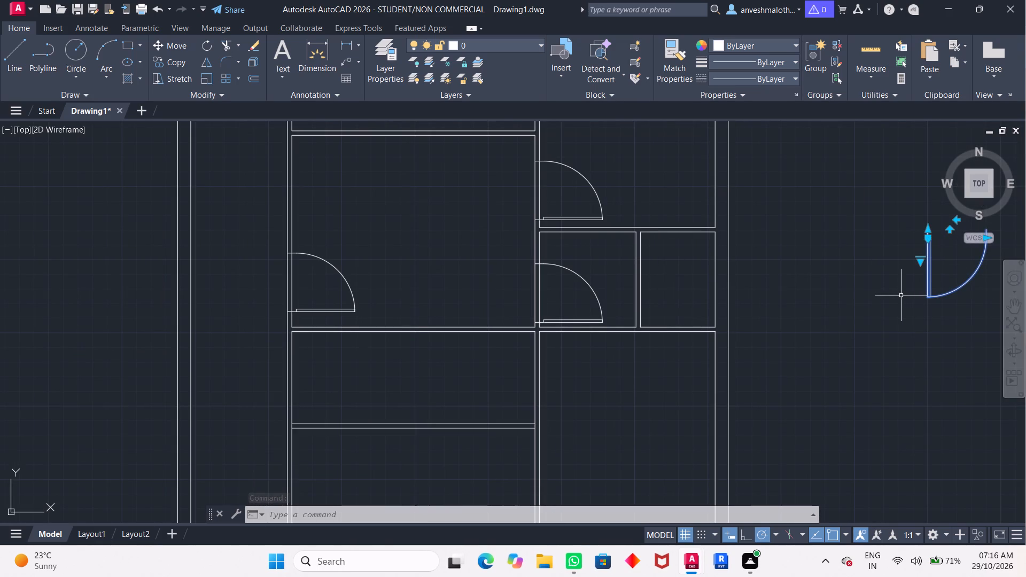
key("m")
key("Return")
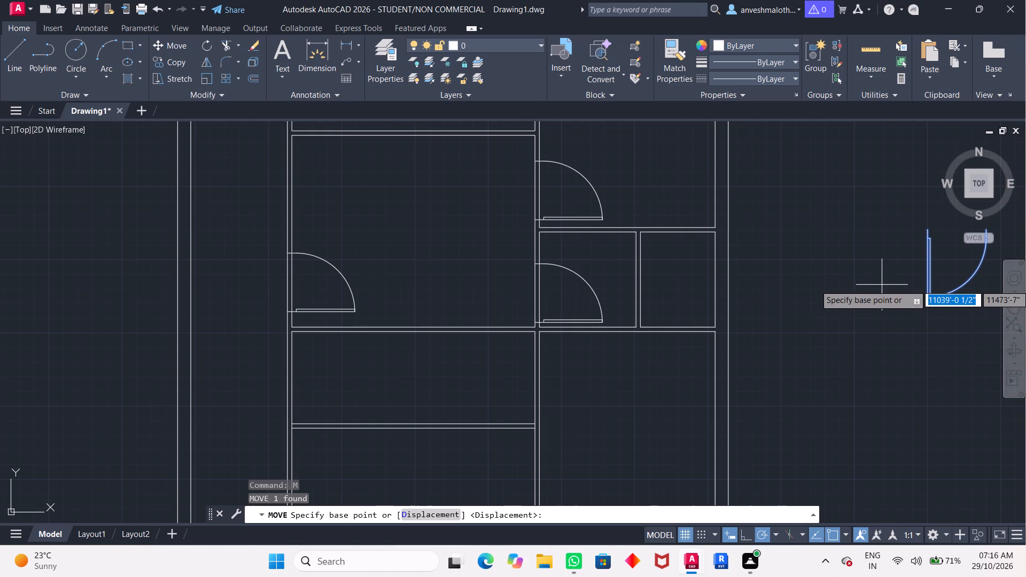
left_click(928, 229)
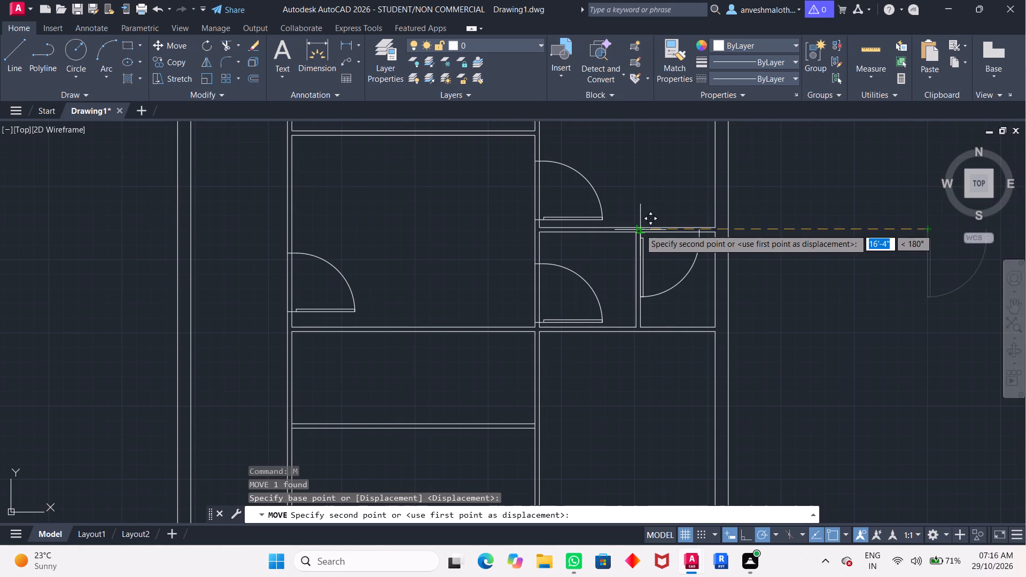
scroll(640, 229, "down", 1)
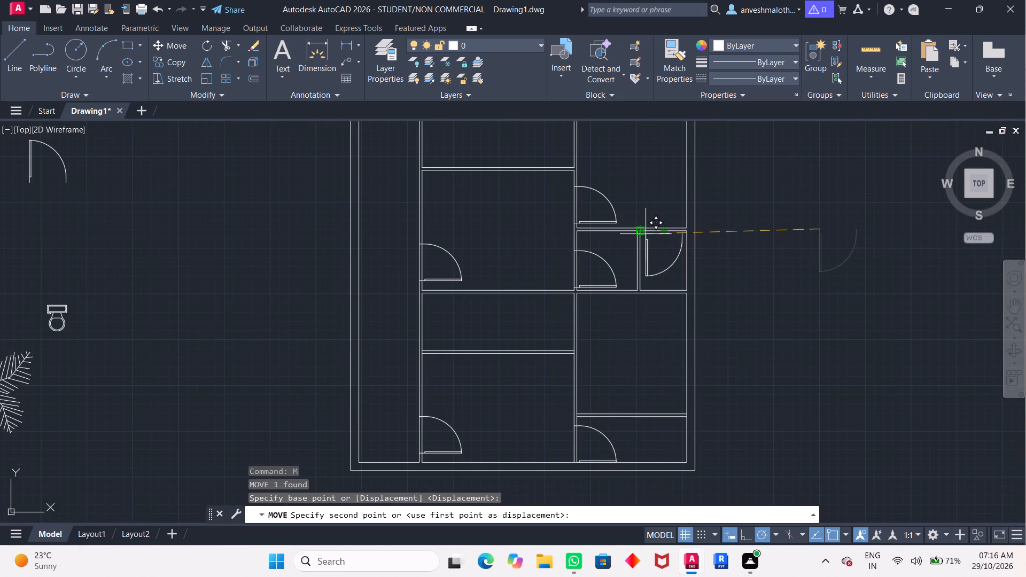
left_click(646, 234)
Move that door north across the wall thickness so its frame end meets the wall's north face.
scroll(663, 227, "up", 4)
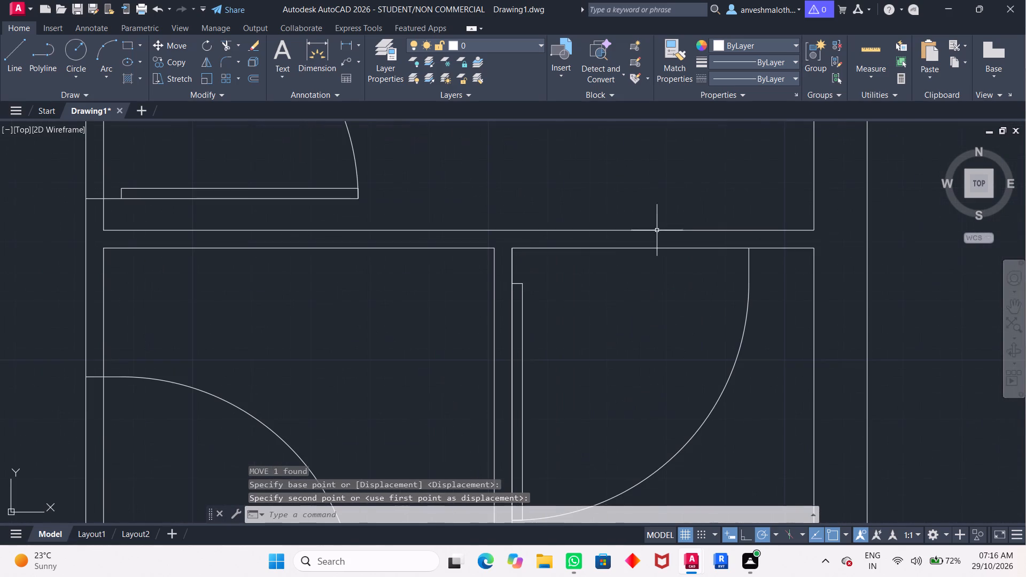
left_click(523, 288)
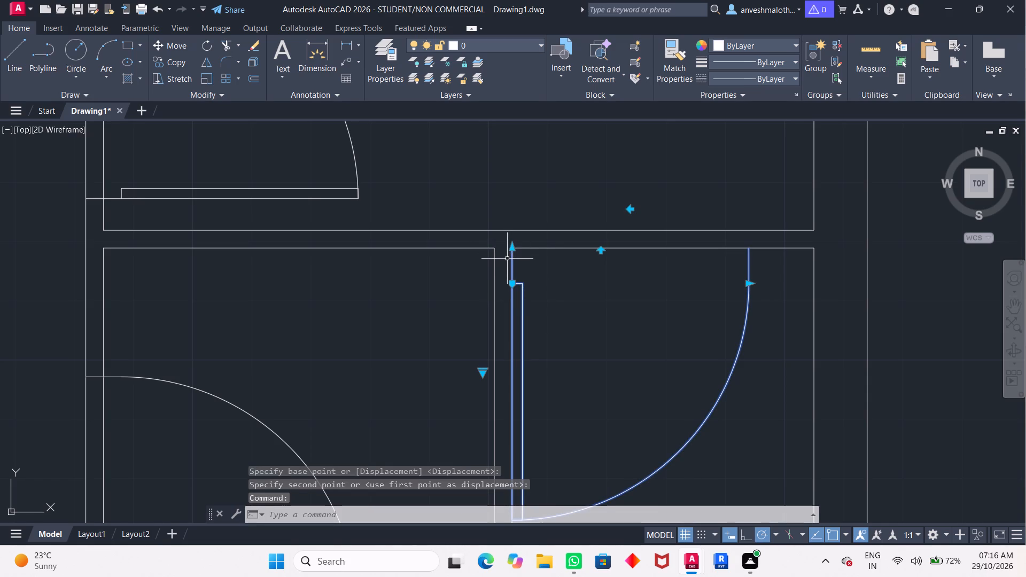
key("space")
left_click(513, 249)
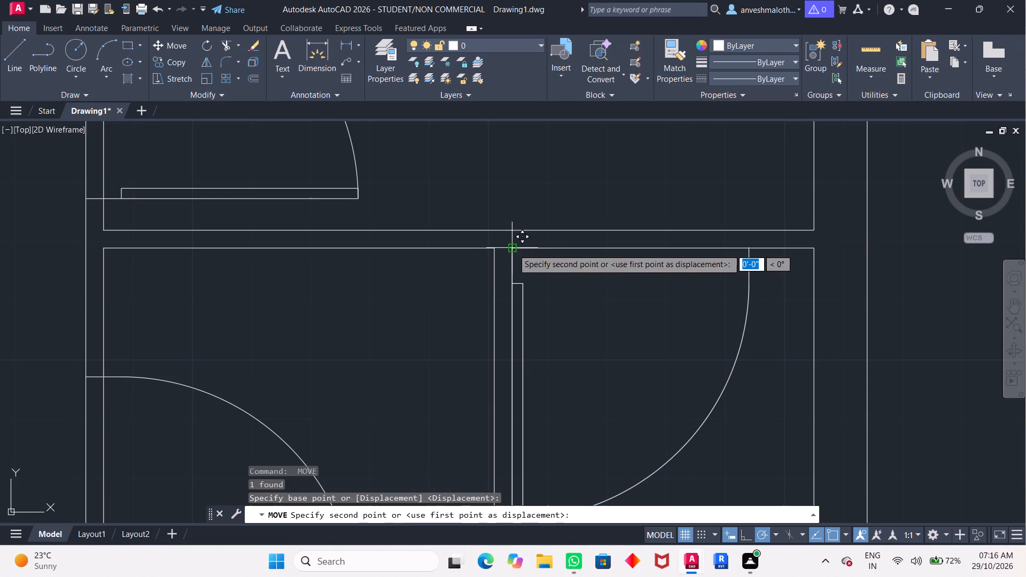
left_click(510, 232)
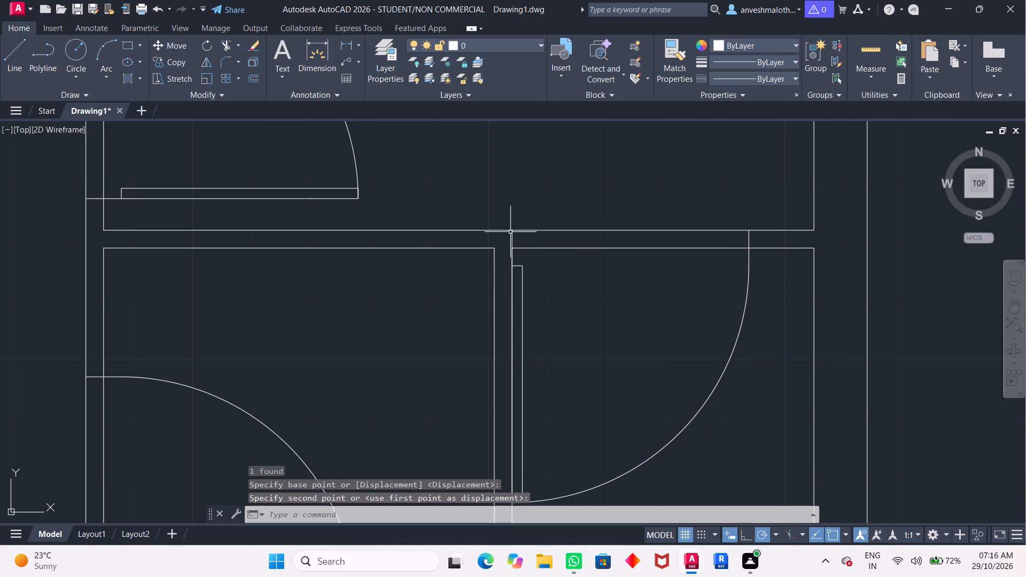
Measure the width of the small room containing the mirrored door, east of the new partition.
scroll(613, 352, "down", 2)
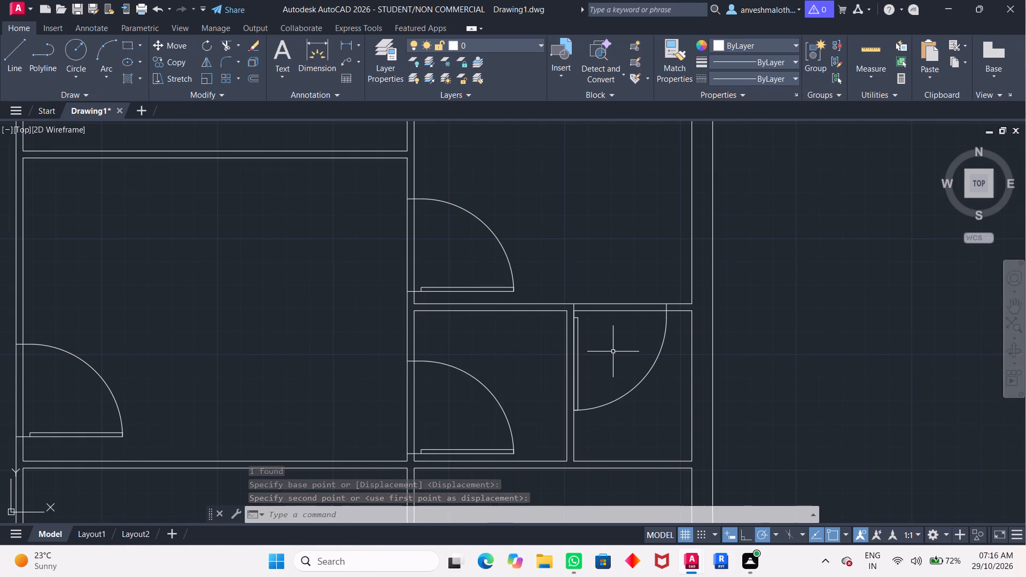
scroll(609, 353, "down", 1)
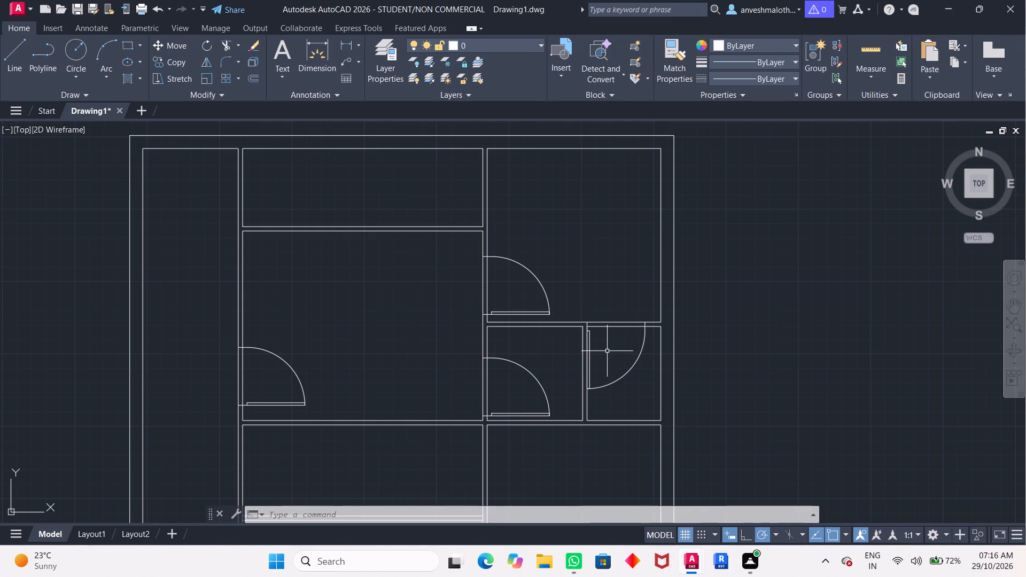
scroll(631, 353, "down", 2)
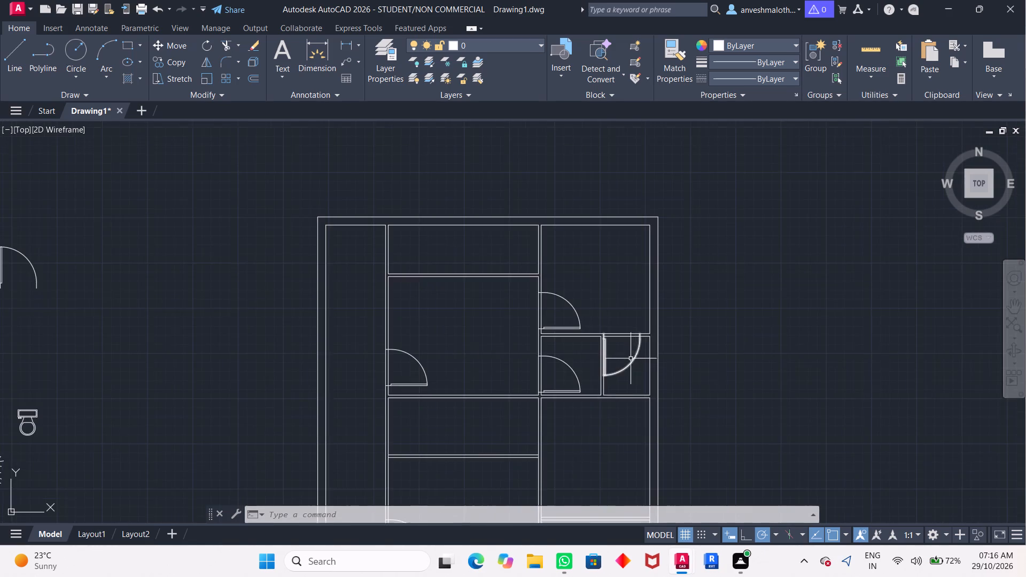
middle_click_drag(601, 384, 571, 303)
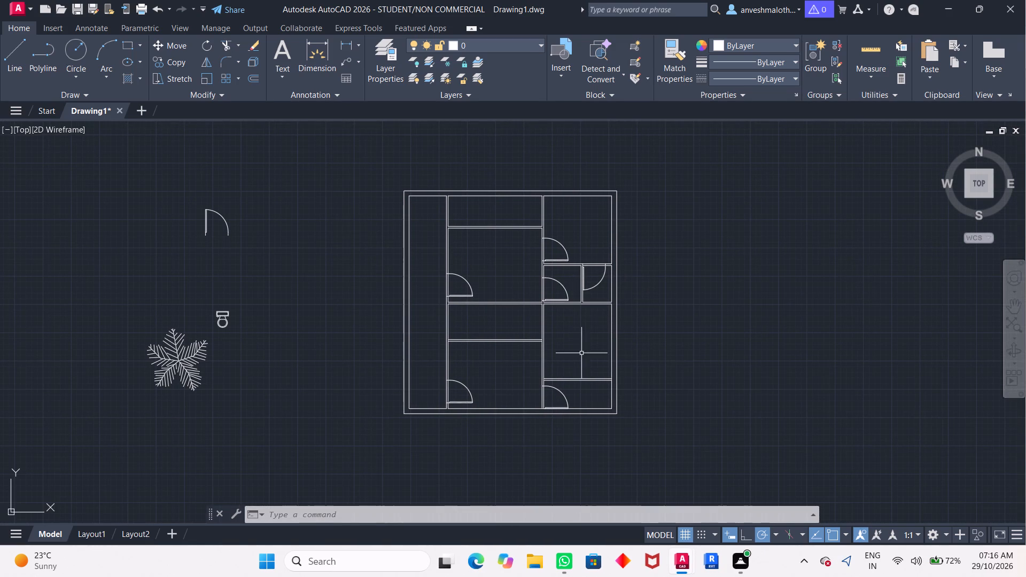
left_click(603, 271)
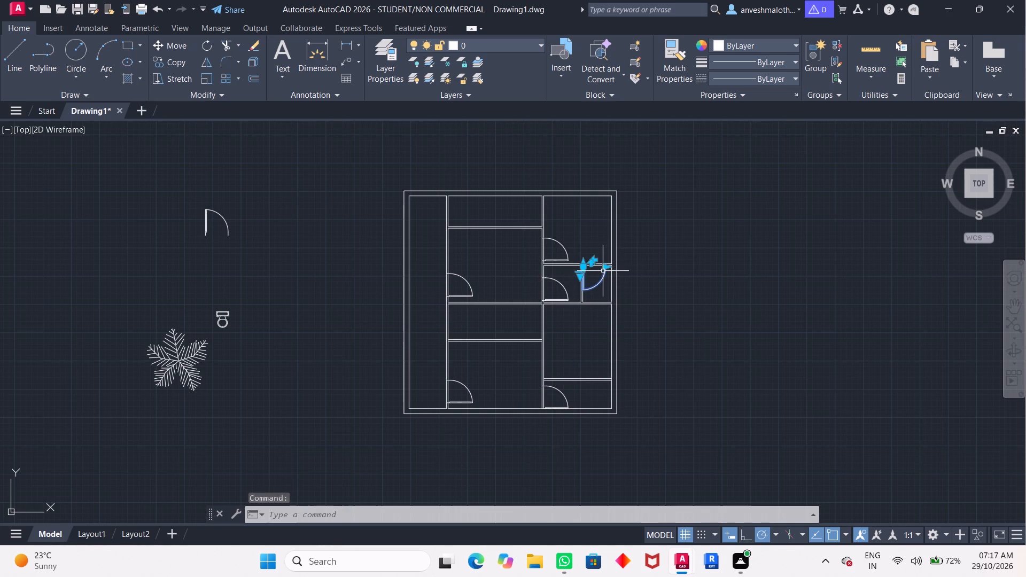
key("Escape")
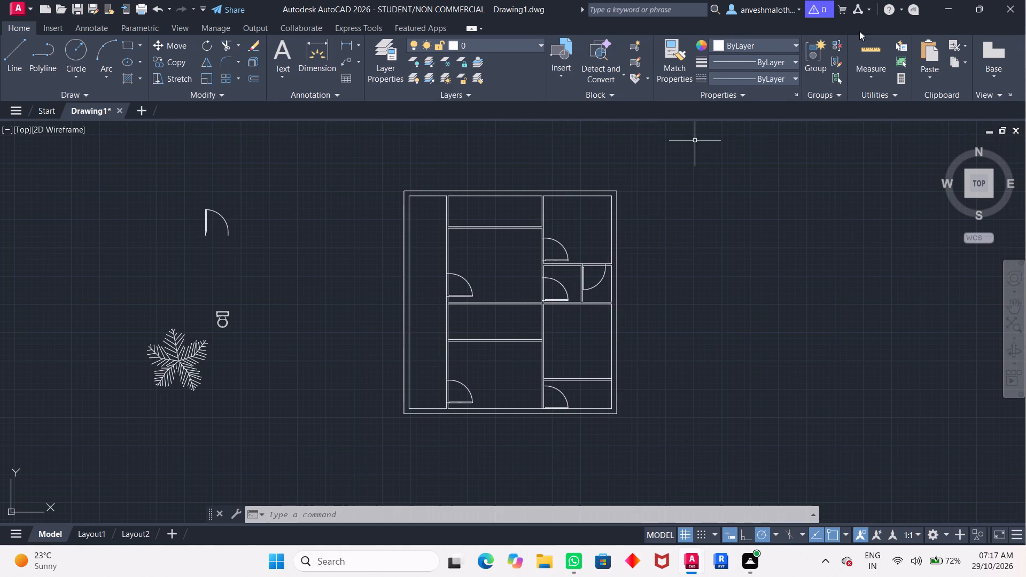
left_click(867, 43)
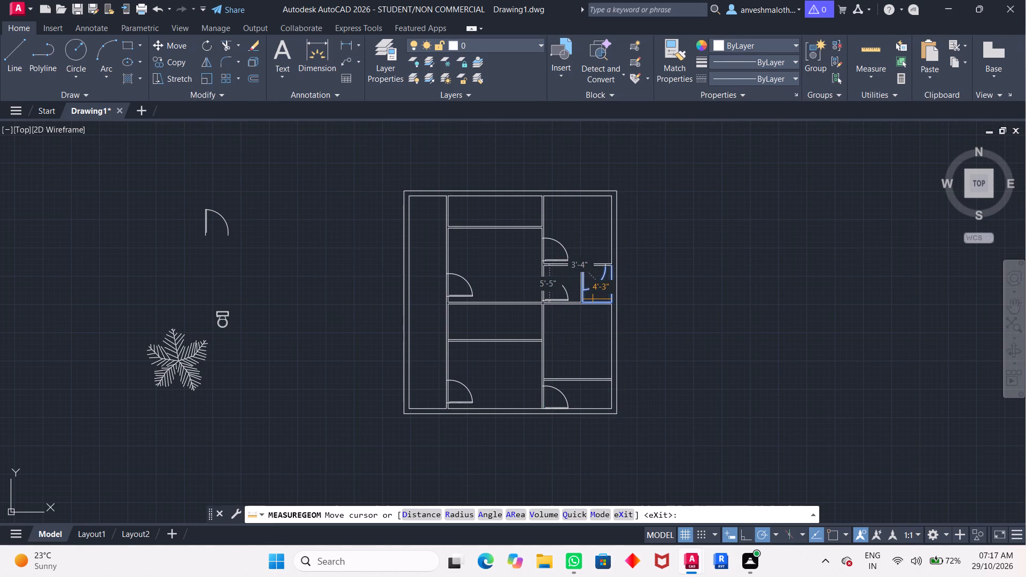
key("Escape")
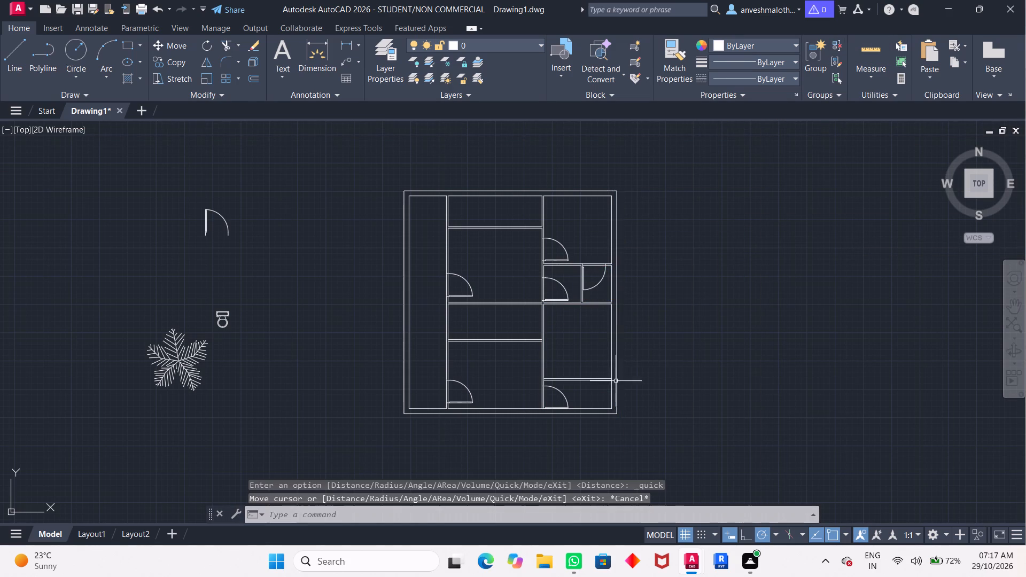
Set the offset distance to 4'3".
key("o")
key("Return")
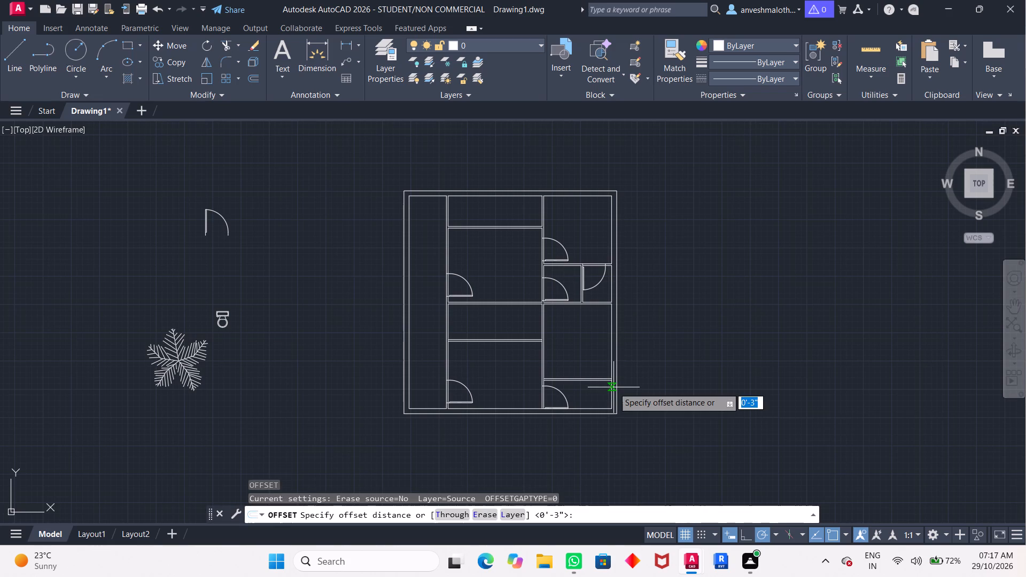
key("4")
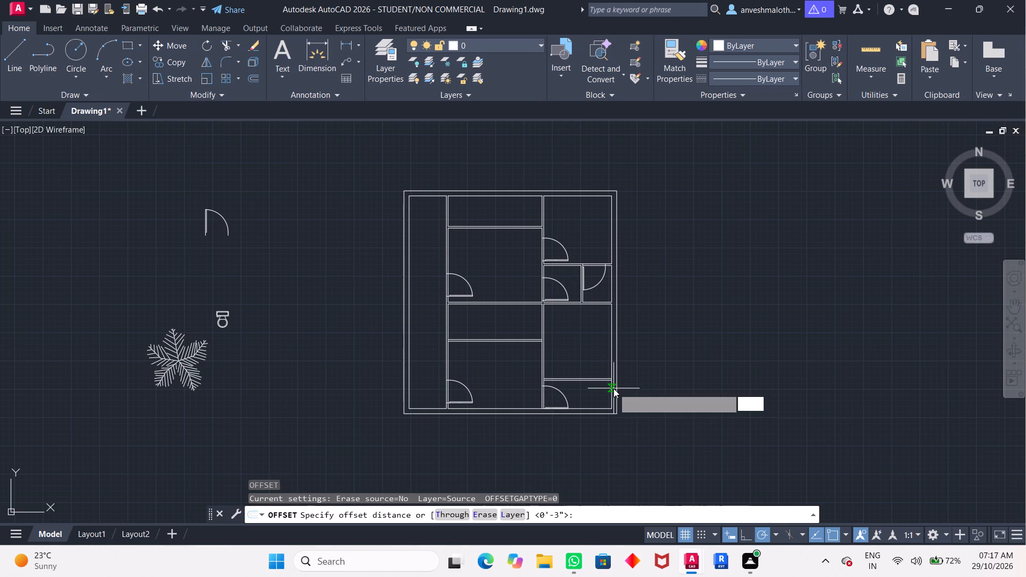
type("'3\"")
key("Return")
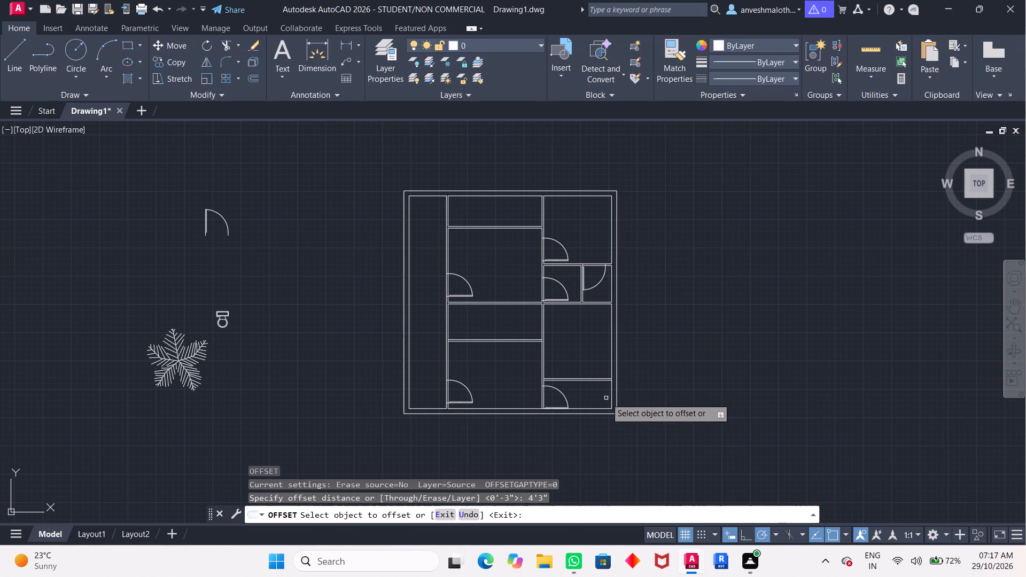
scroll(614, 392, "up", 3)
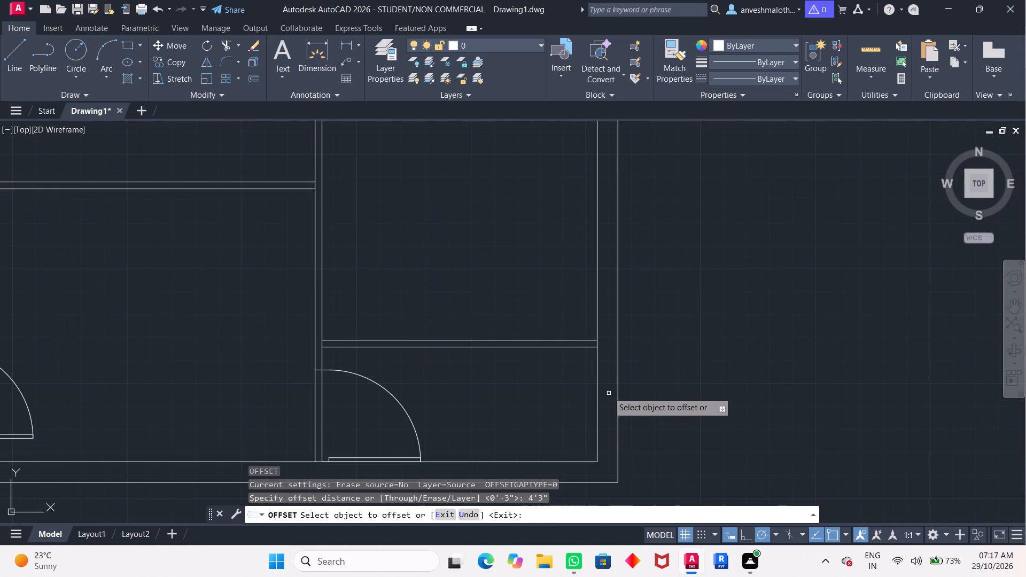
key("Escape")
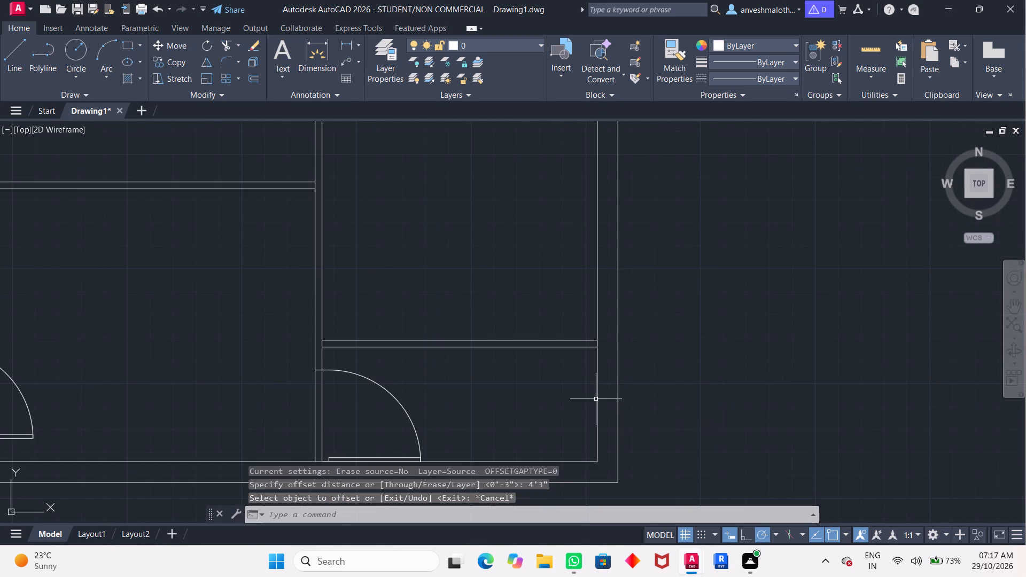
Trim the east wall's inner face between the two lines of the southernmost horizontal partition.
type("ty")
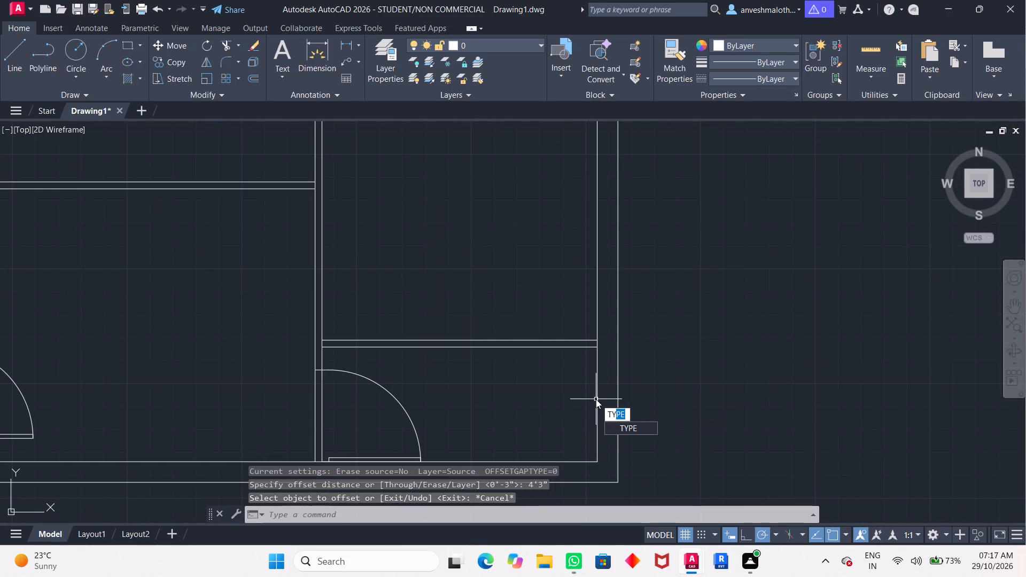
key("Escape")
key("Escape")
type("tr")
key("Return")
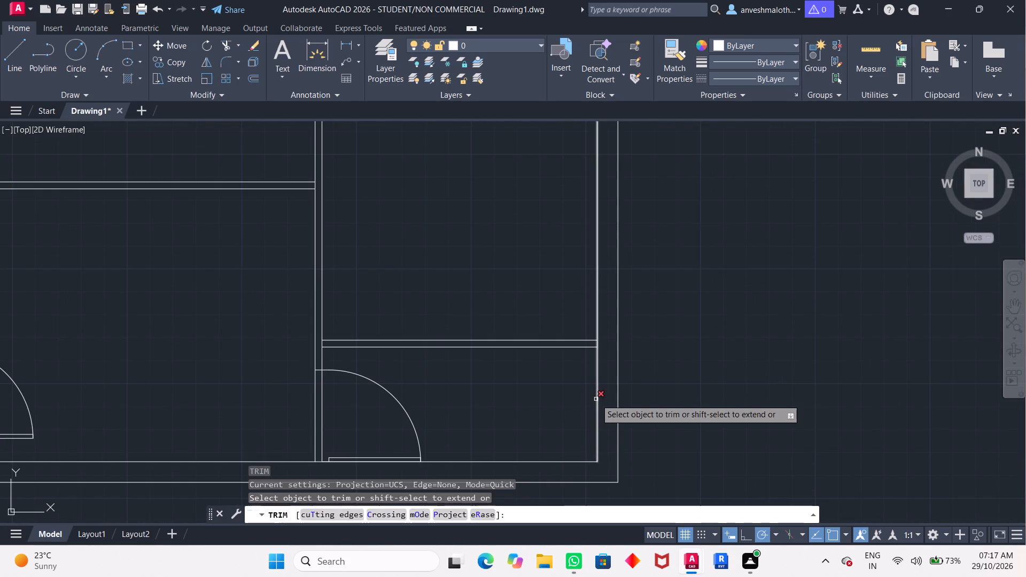
scroll(602, 379, "up", 3)
left_click(576, 236)
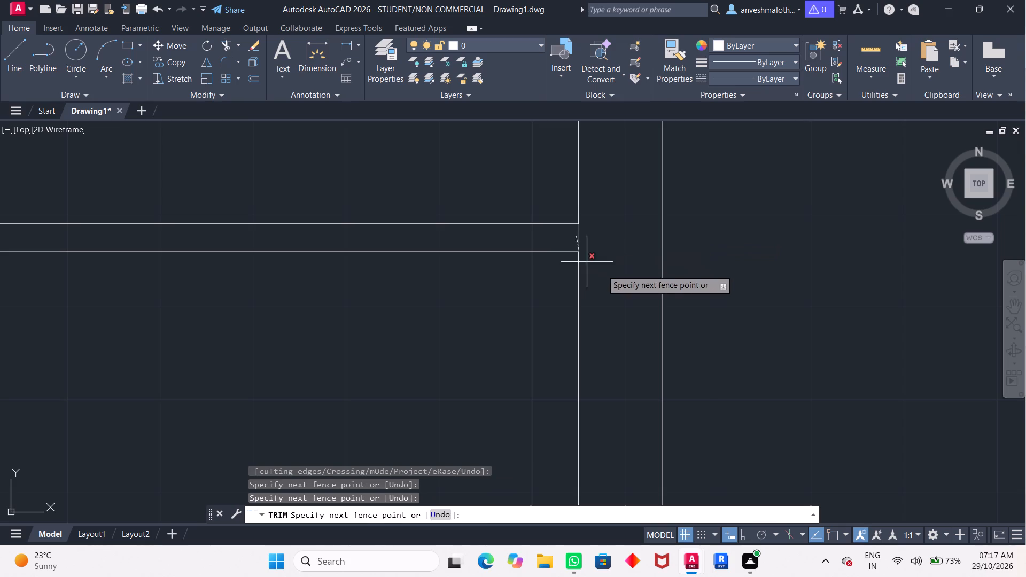
left_click(584, 240)
scroll(593, 243, "down", 1)
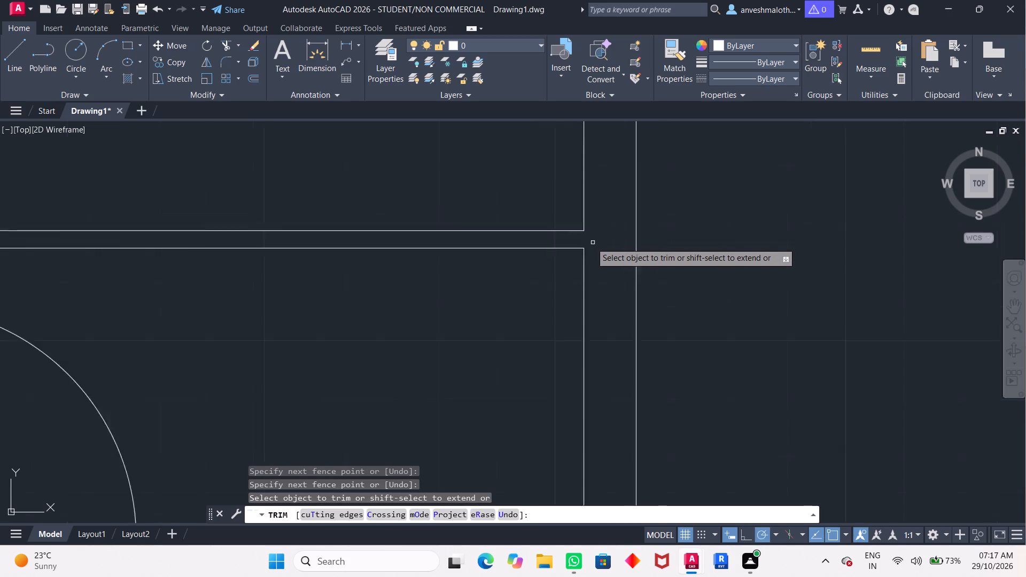
scroll(591, 243, "down", 4)
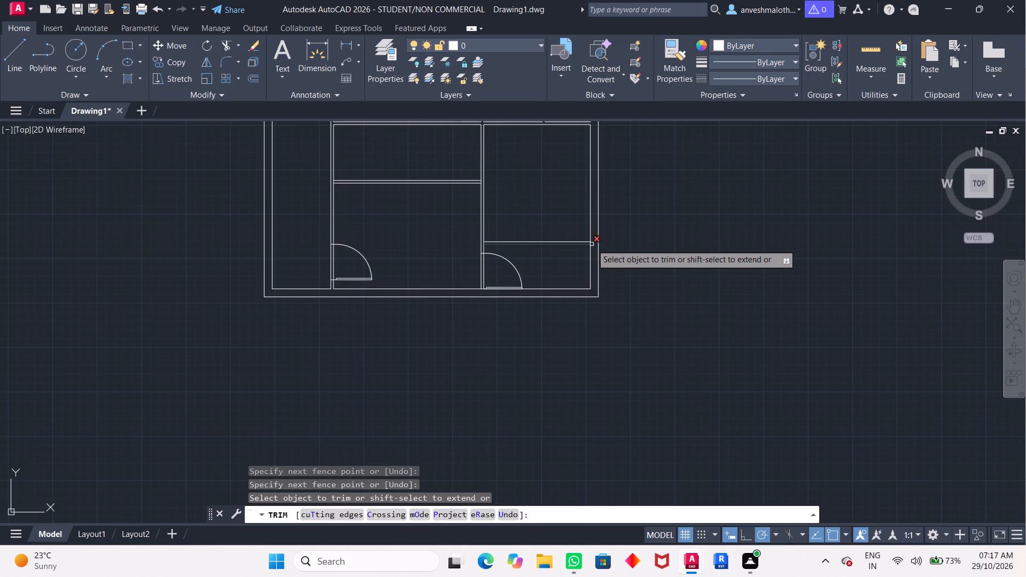
key("Escape")
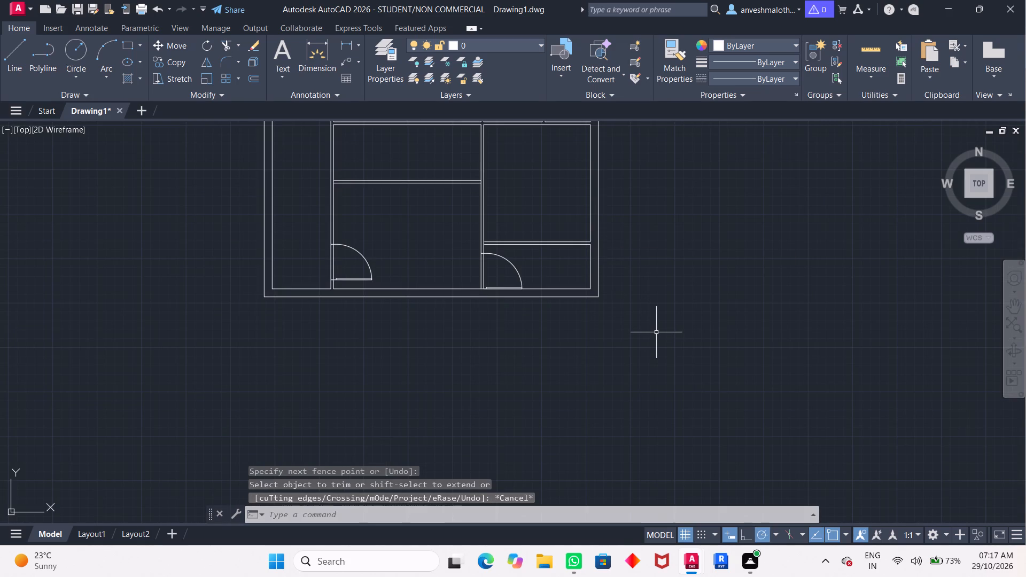
Offset the east wall's inner face 4'3" west into the small southeast room.
key("o")
key("Return")
key("Return")
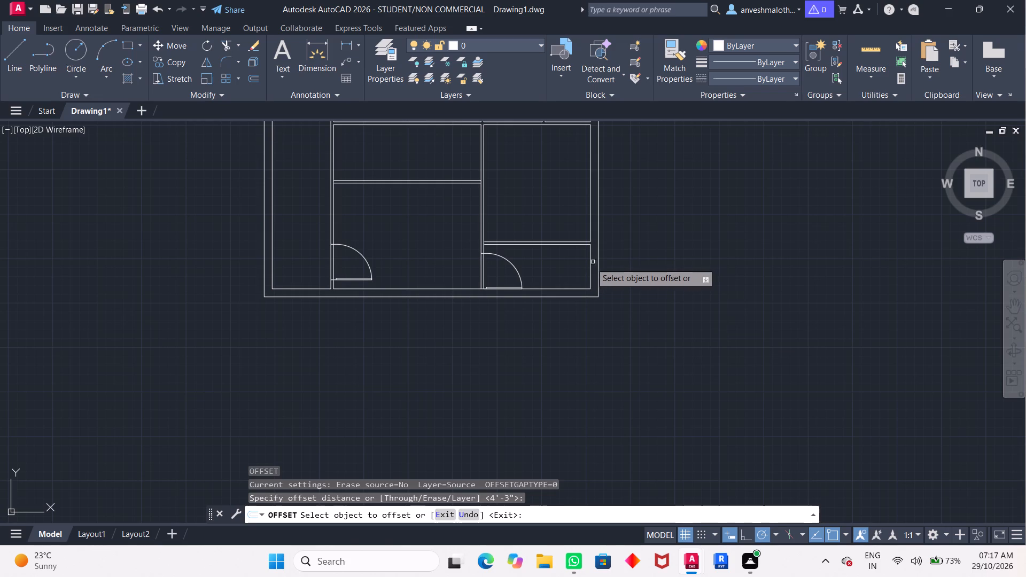
left_click_drag(591, 263, 520, 272)
left_click(554, 269)
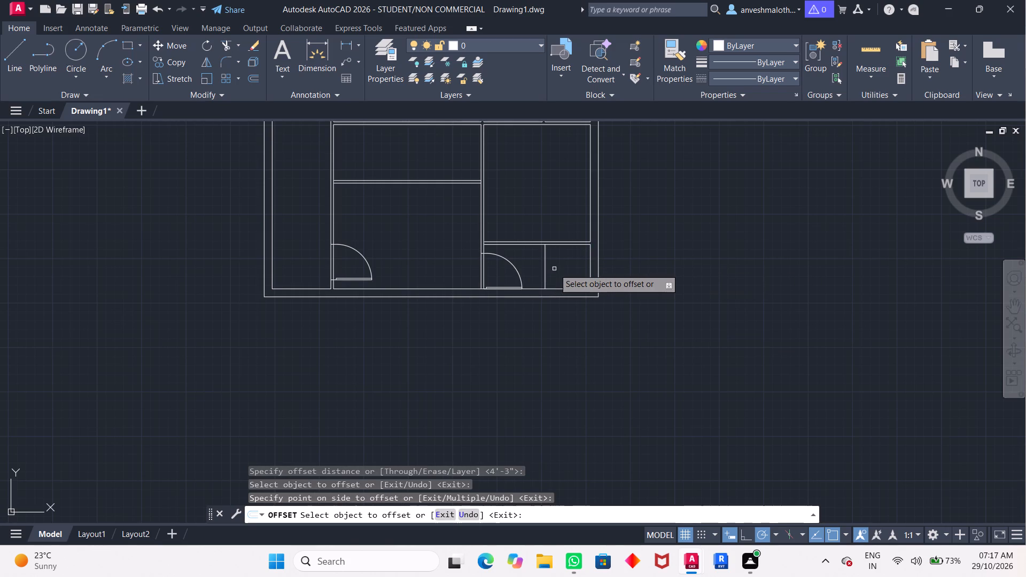
key("Escape")
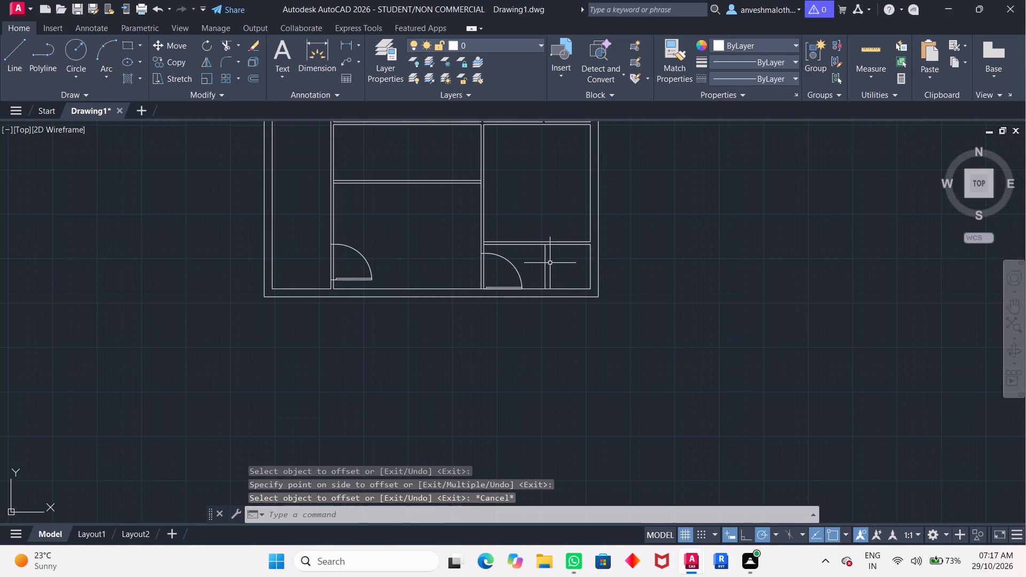
Offset the new vertical line in the southeast room 3" east to give the partition its thickness.
key("space")
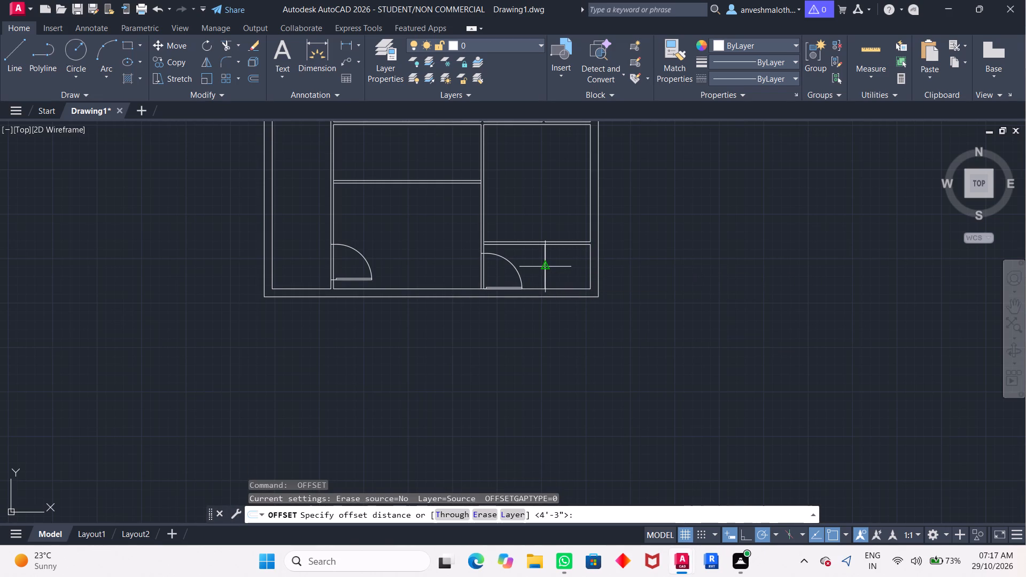
type("3\"")
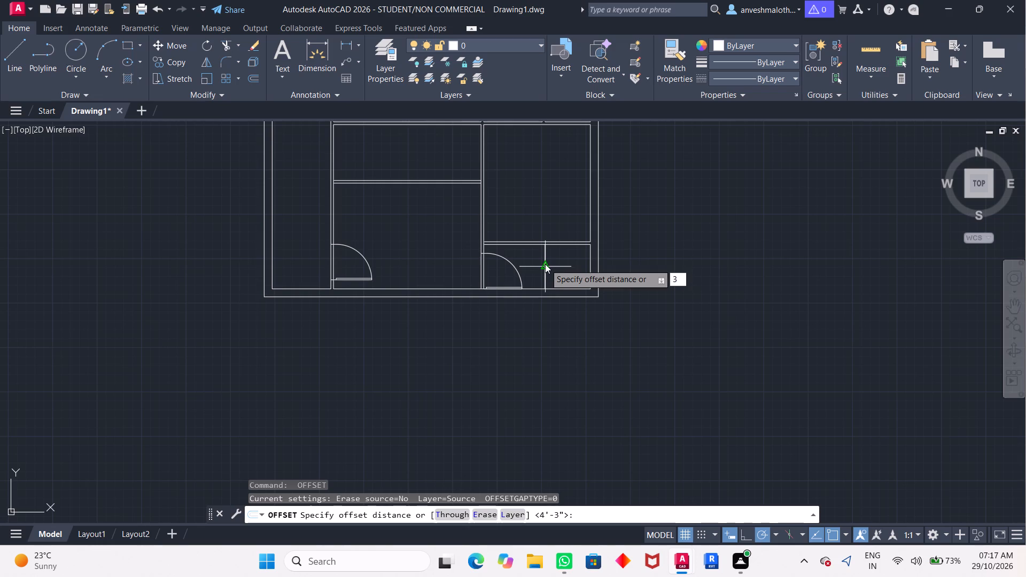
key("Return")
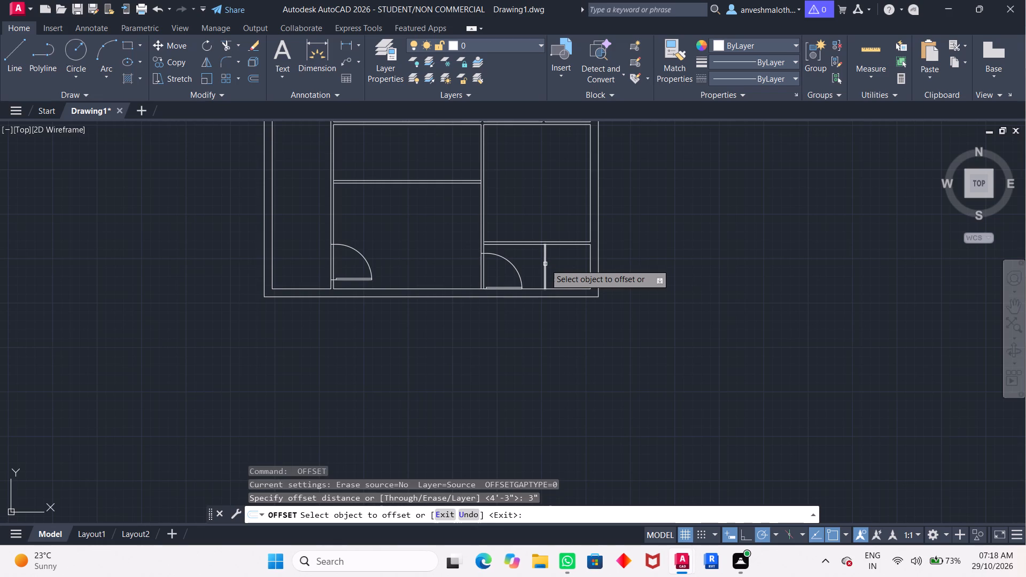
left_click(545, 264)
left_click(558, 266)
scroll(570, 244, "up", 2)
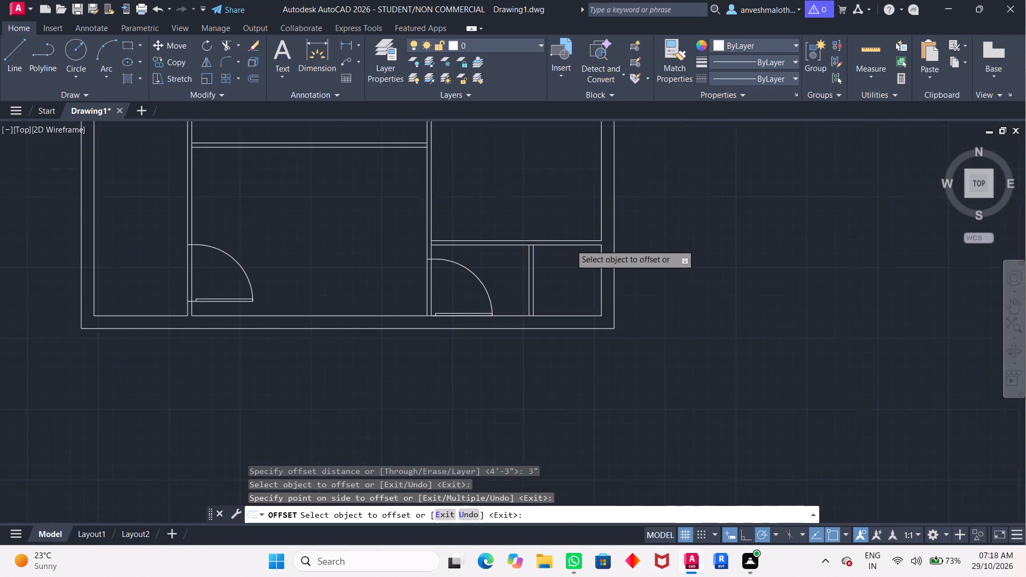
Trim the horizontal wall lines between the two faces of the new 3" partition at its north and south ends.
scroll(571, 244, "up", 1)
type("tr")
key("Return")
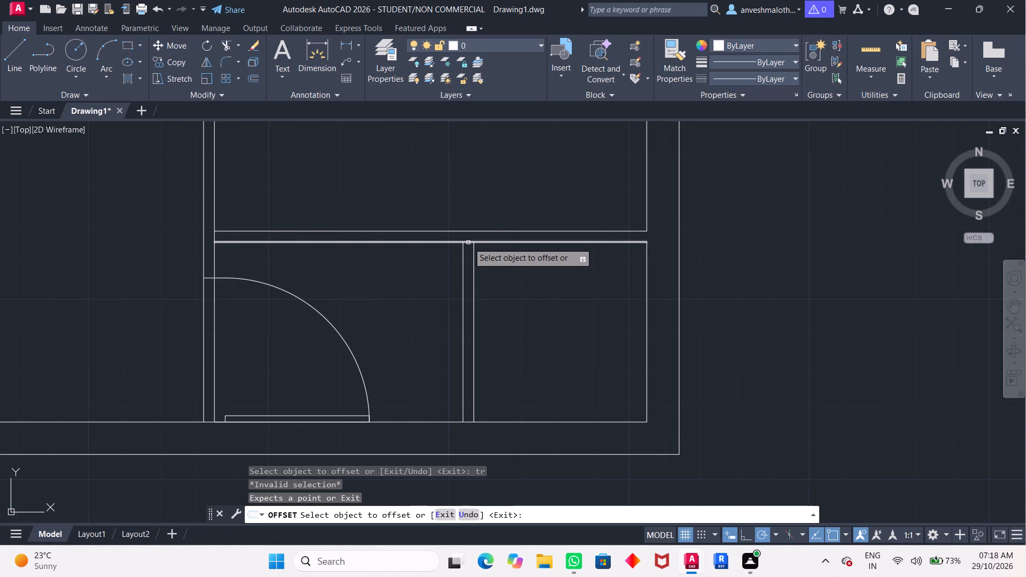
scroll(470, 241, "up", 3)
key("Escape")
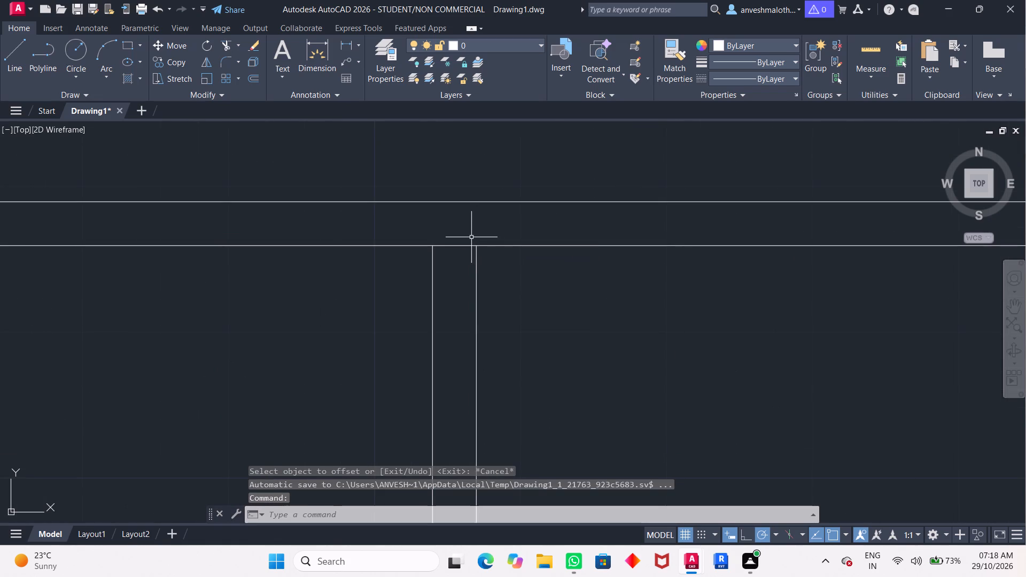
type("tr")
key("Return")
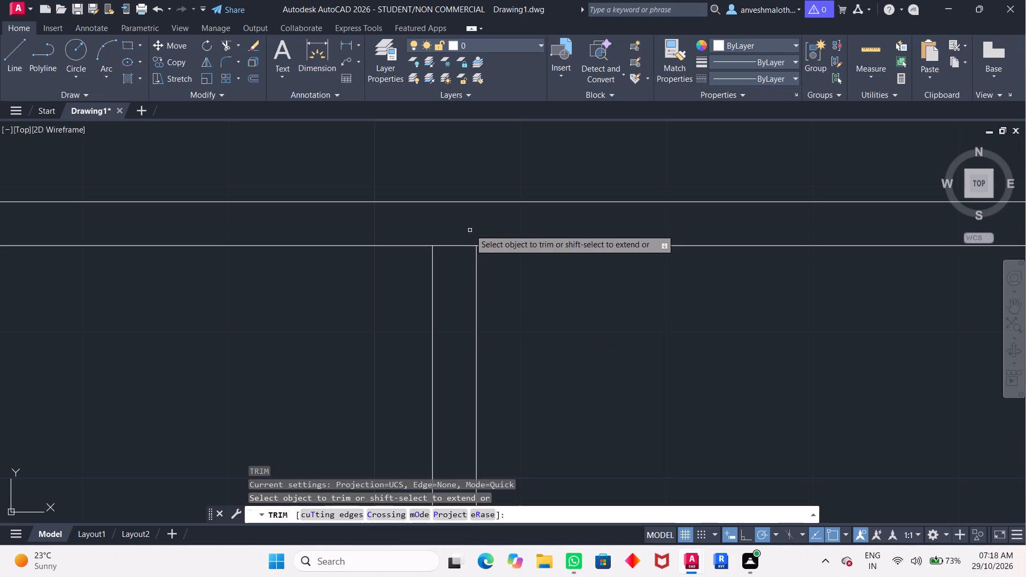
left_click(468, 247)
scroll(460, 255, "down", 5)
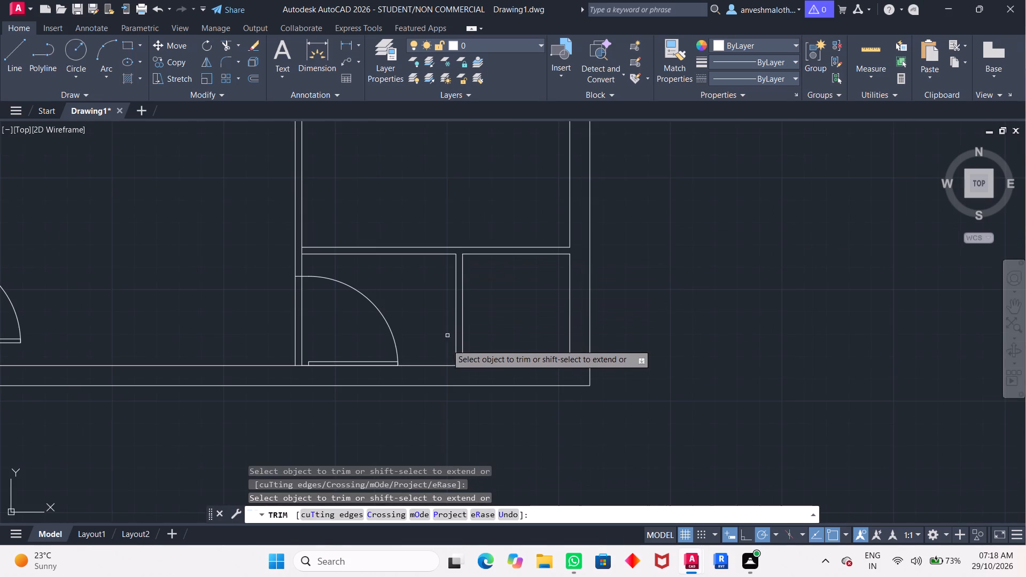
scroll(461, 358, "up", 3)
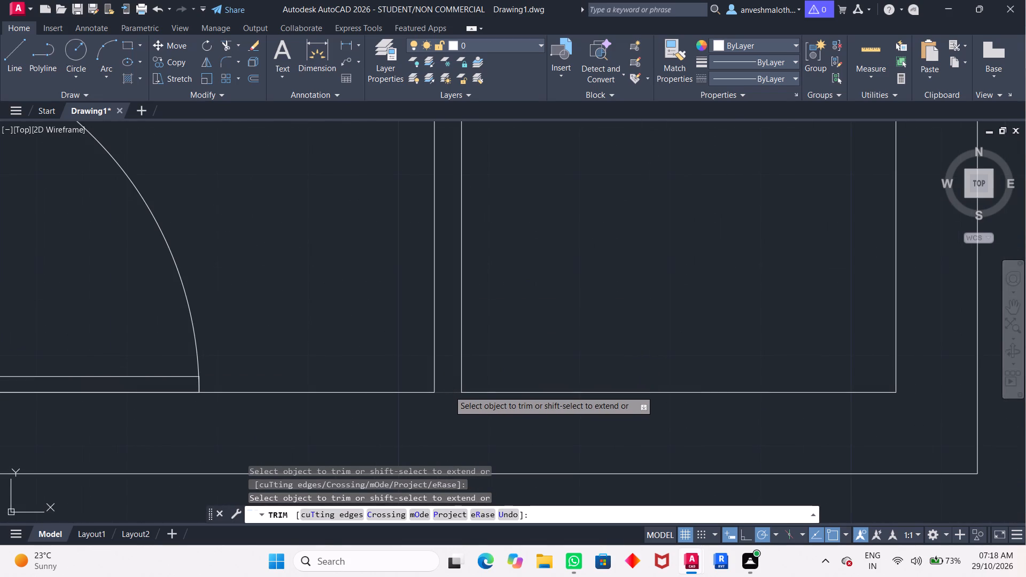
left_click(449, 391)
key("Return")
scroll(453, 371, "down", 2)
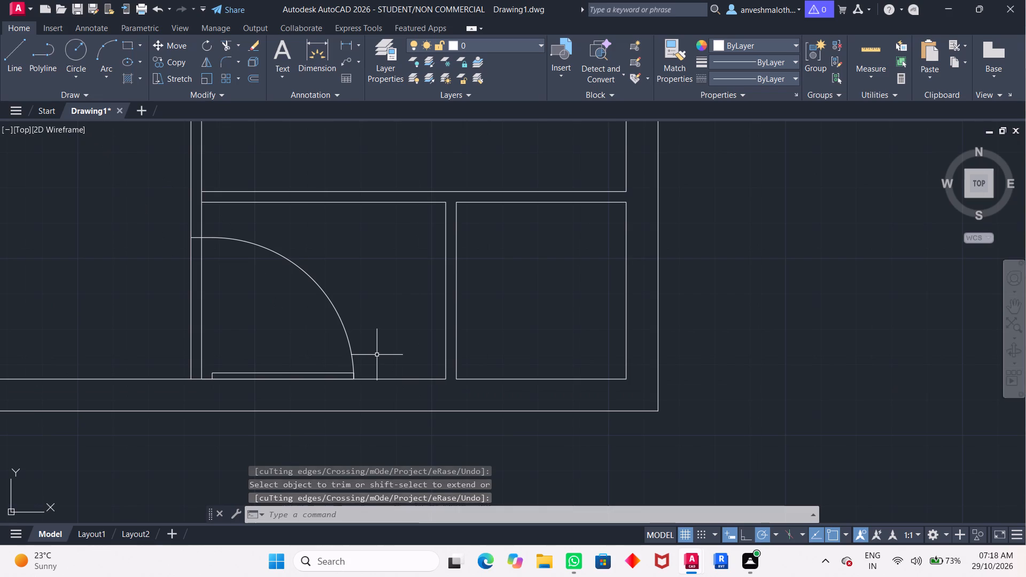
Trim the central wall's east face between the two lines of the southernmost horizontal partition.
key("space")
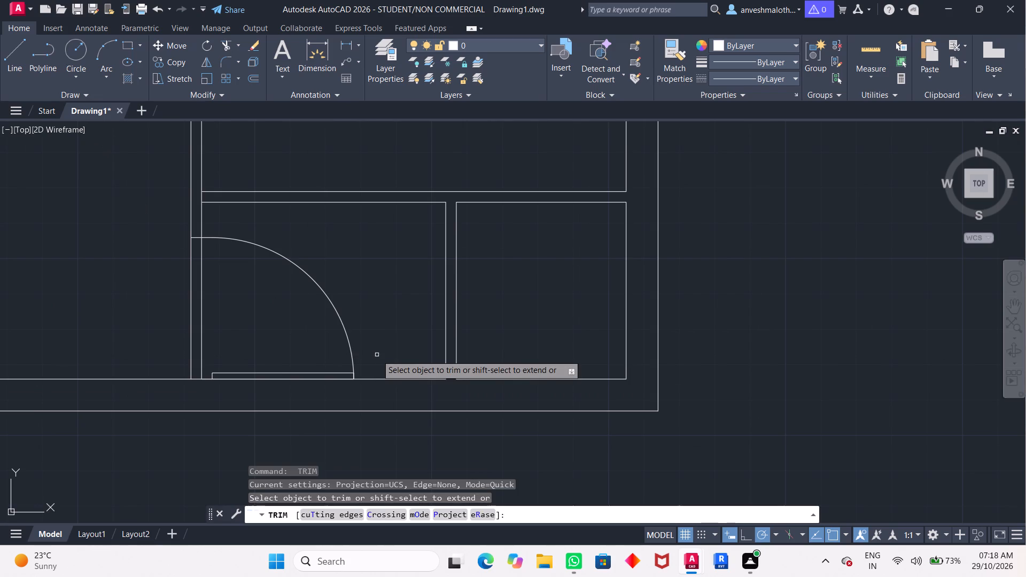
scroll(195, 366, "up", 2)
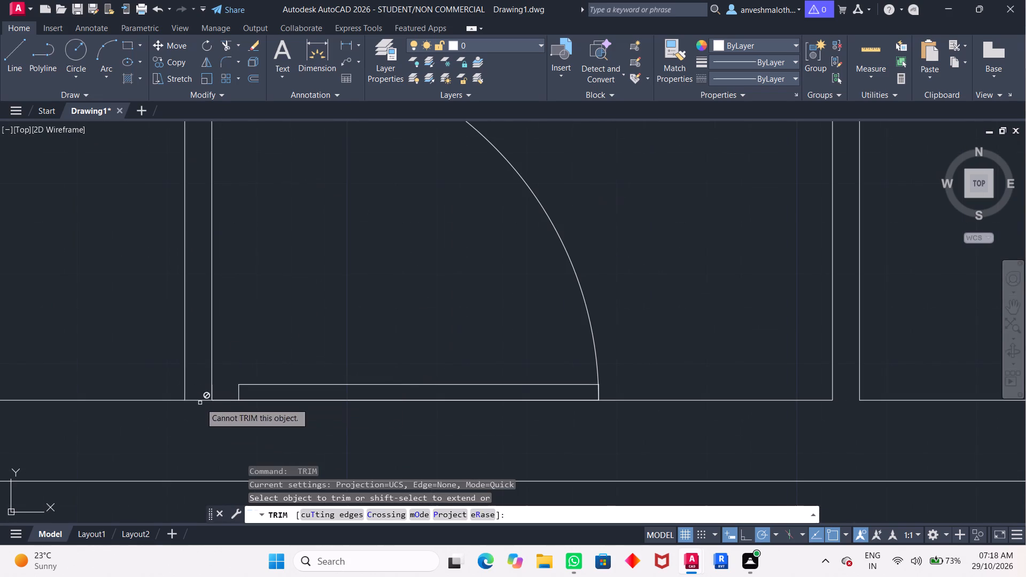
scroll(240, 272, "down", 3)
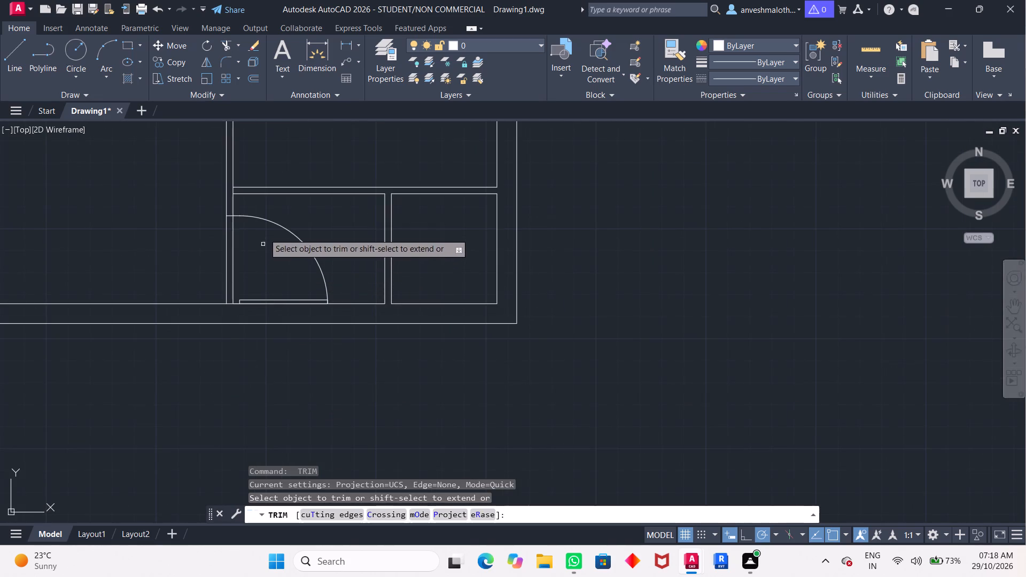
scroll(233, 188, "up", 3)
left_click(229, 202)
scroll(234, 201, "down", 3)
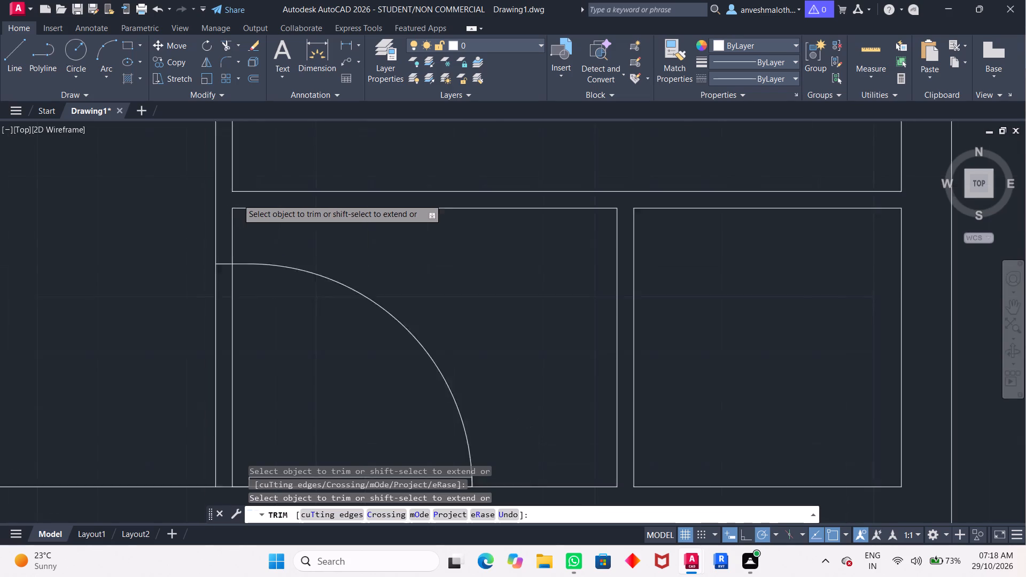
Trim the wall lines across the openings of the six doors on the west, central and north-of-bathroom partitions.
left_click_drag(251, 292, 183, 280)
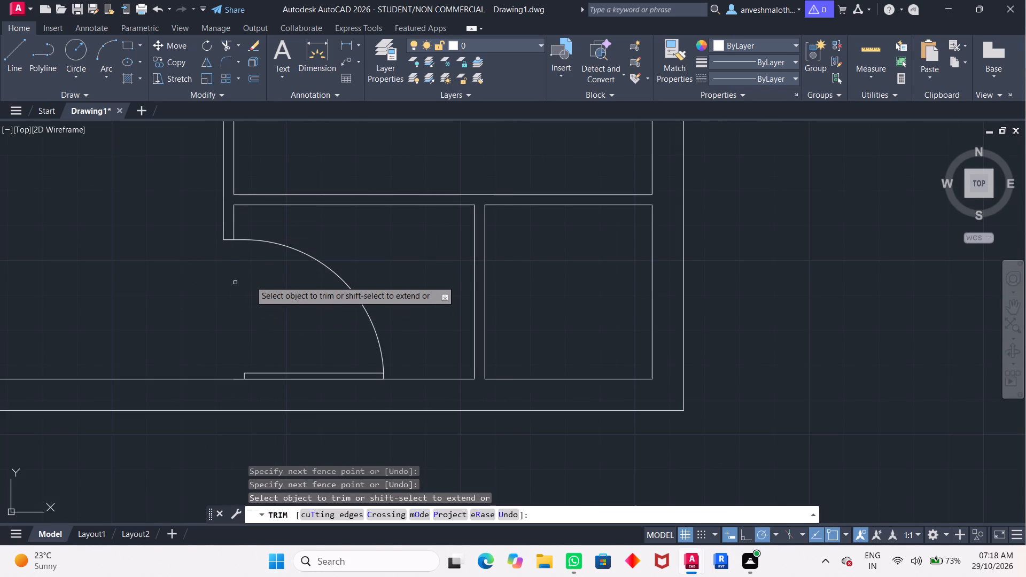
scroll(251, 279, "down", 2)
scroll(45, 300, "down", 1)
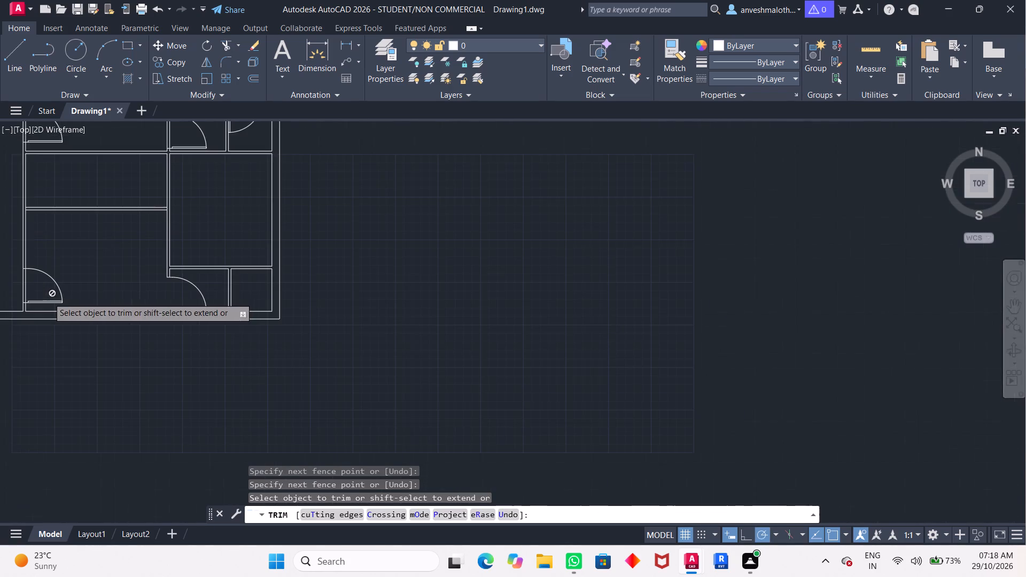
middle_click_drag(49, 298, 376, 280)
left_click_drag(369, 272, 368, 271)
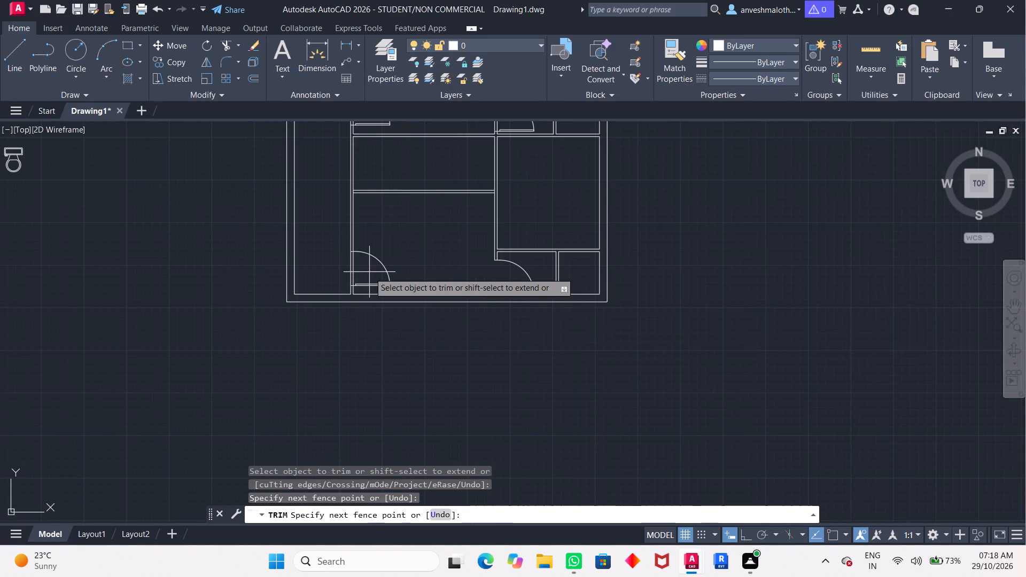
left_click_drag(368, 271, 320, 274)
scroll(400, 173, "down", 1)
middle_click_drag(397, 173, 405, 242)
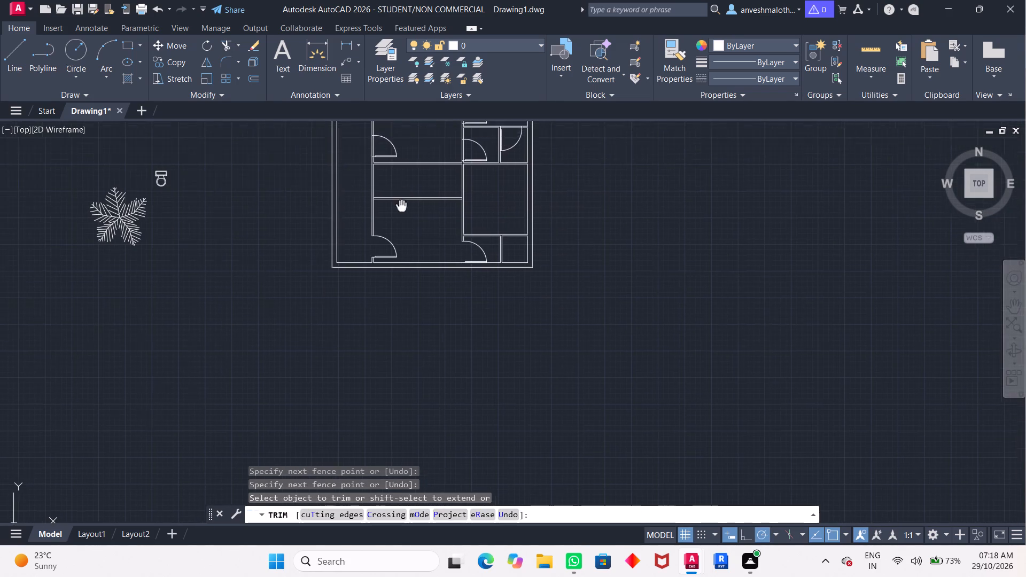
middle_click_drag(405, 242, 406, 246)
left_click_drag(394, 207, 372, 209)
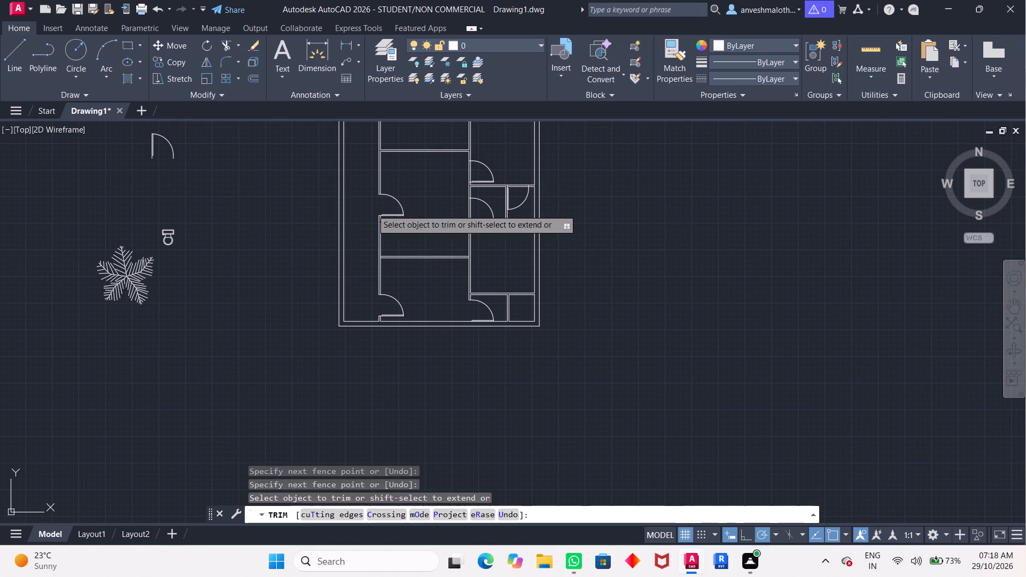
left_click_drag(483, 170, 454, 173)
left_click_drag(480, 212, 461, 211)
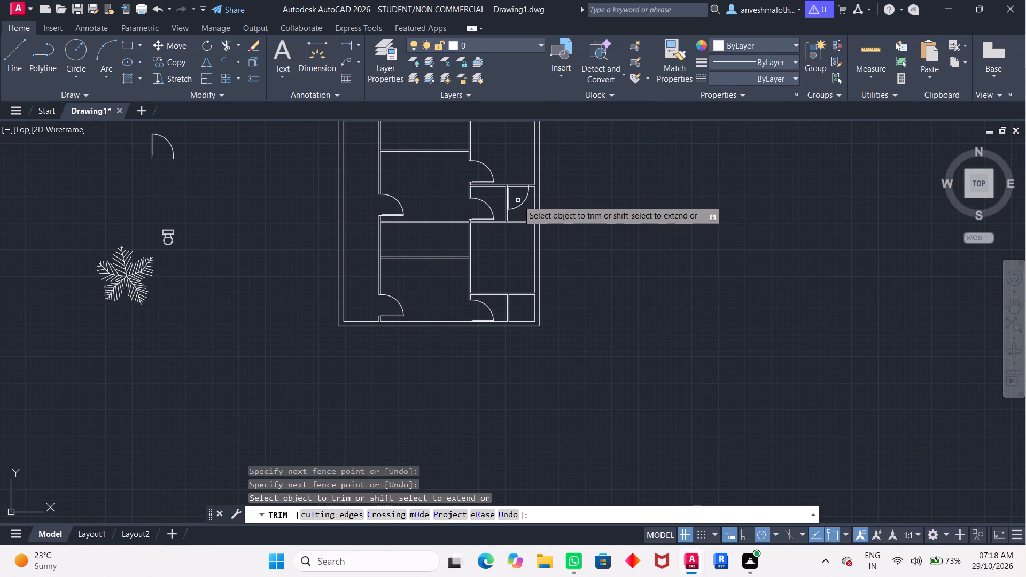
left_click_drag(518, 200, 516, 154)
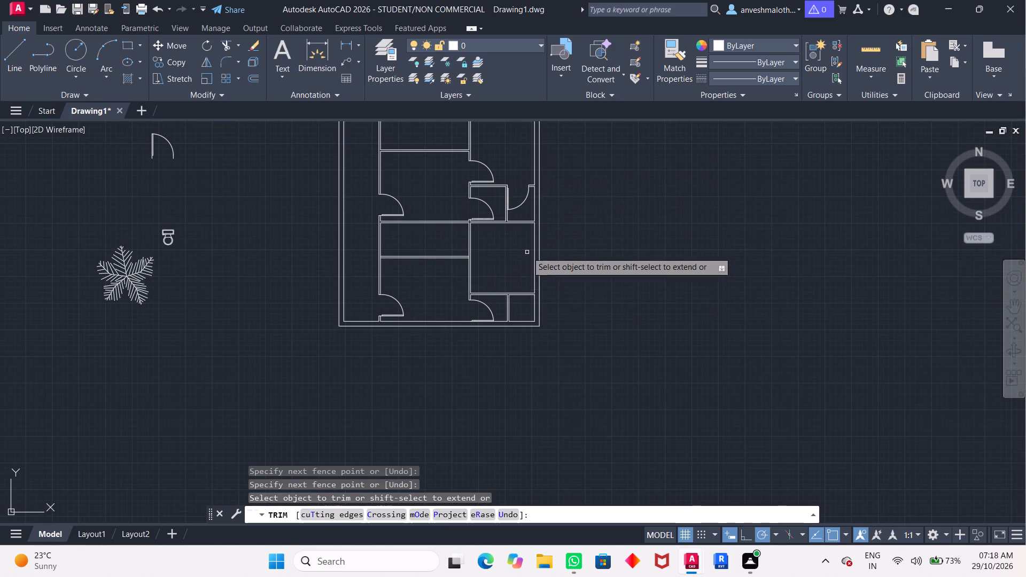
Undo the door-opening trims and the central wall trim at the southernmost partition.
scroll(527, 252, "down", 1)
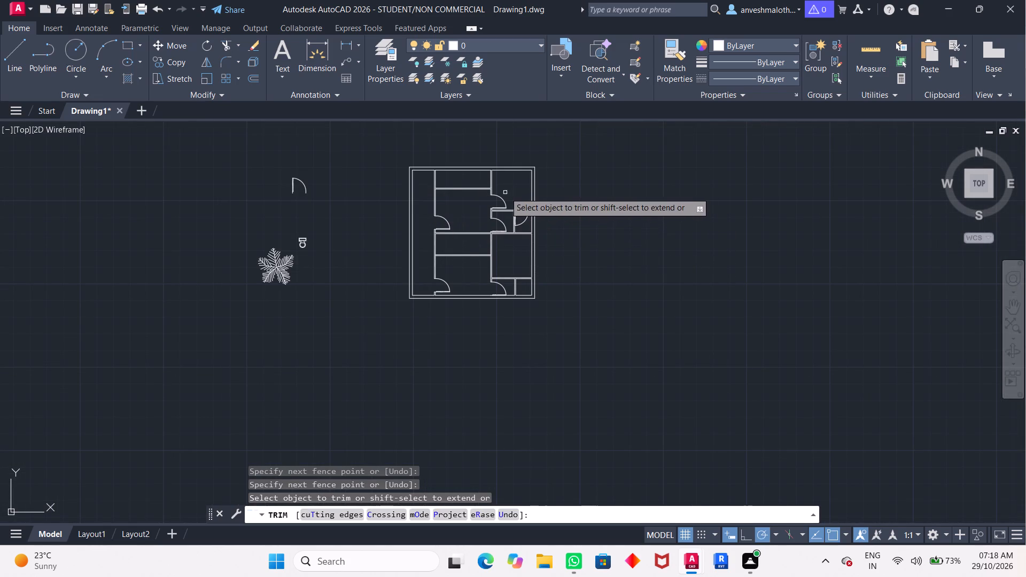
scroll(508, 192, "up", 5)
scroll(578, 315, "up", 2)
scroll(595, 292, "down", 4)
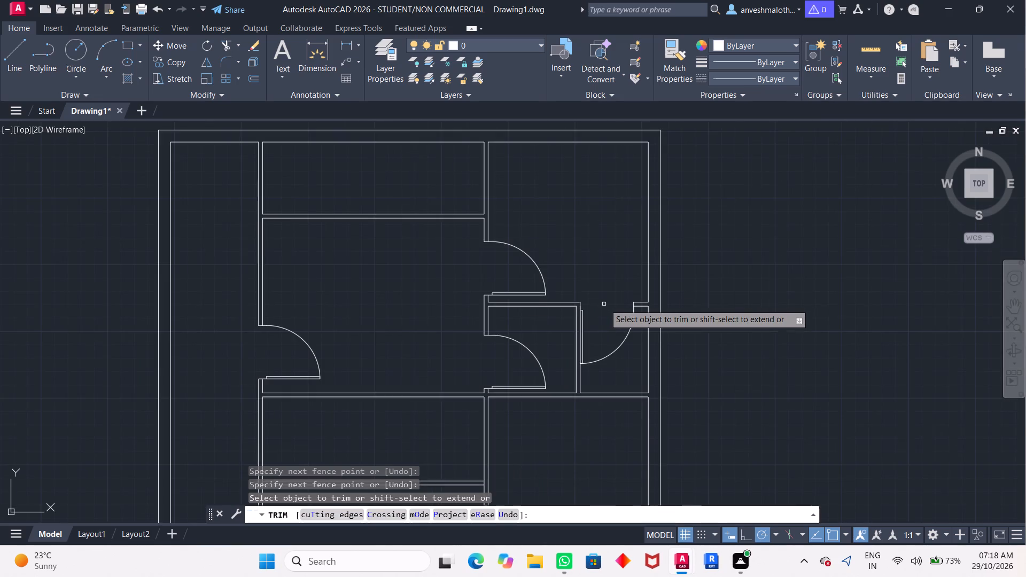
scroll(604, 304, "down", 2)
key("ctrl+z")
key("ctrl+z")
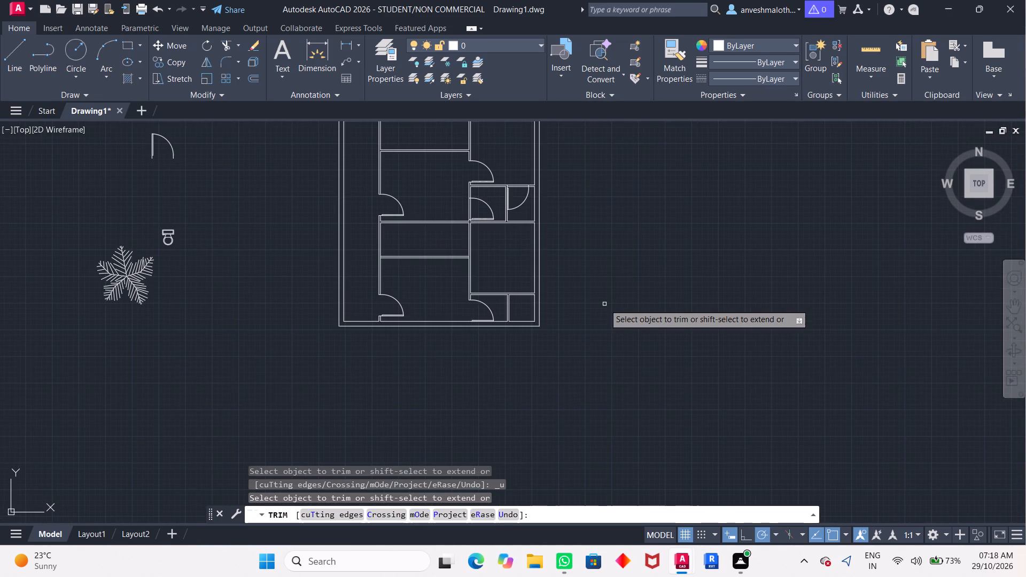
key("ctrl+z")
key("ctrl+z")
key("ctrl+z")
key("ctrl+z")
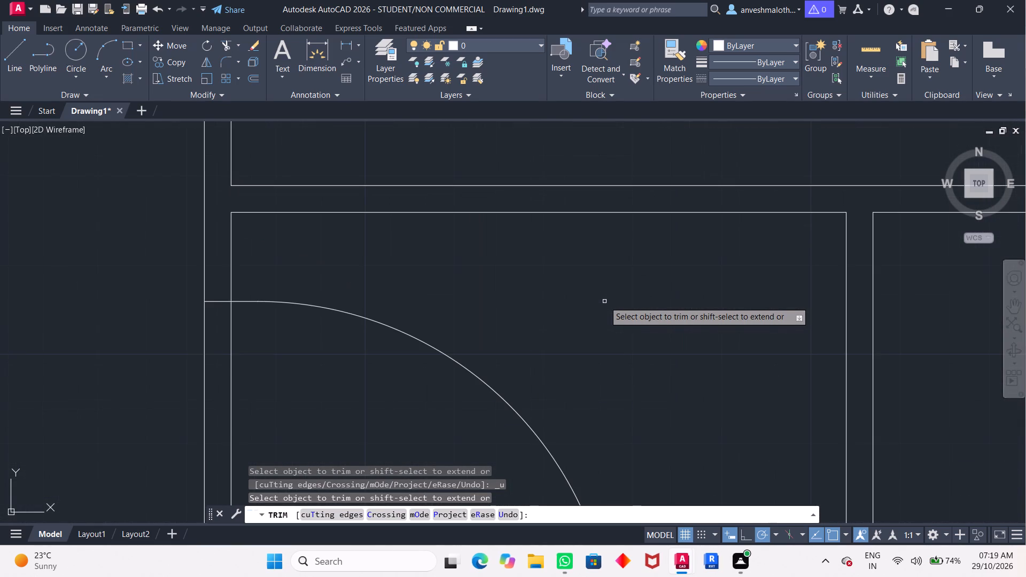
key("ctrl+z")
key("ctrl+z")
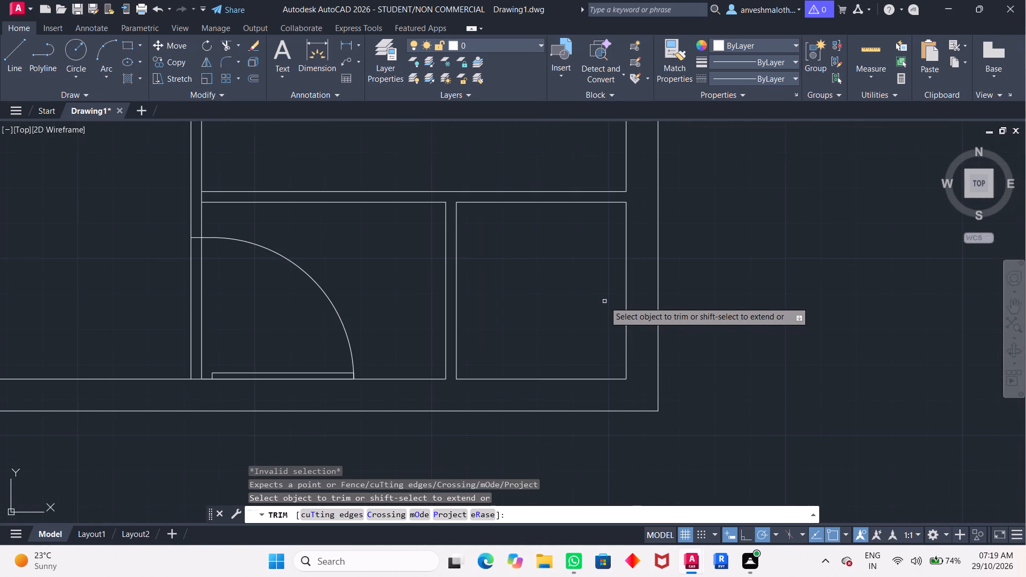
Trim the central wall's east face at the southernmost partition and the west partition's east face at the southern horizontal partition.
scroll(604, 301, "down", 4, "ctrl")
scroll(604, 301, "down", 2)
scroll(603, 299, "up", 2)
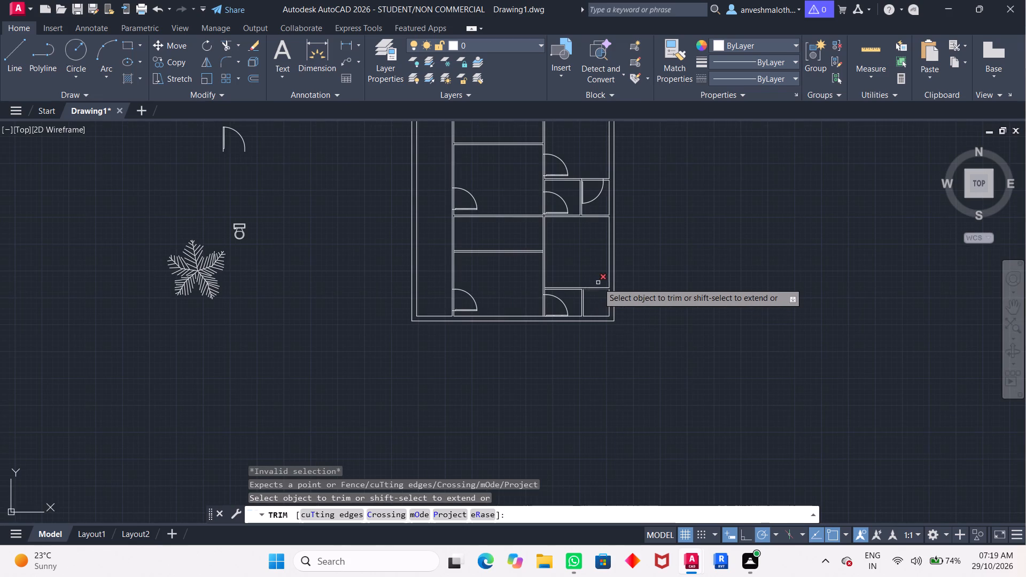
scroll(598, 283, "up", 2)
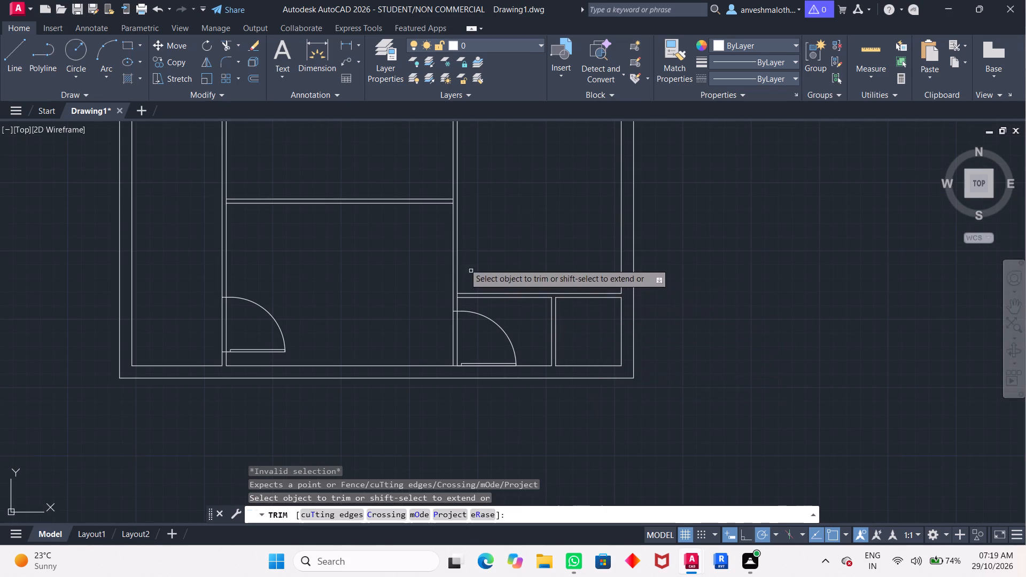
scroll(464, 263, "up", 4)
middle_click_drag(449, 355, 537, 217)
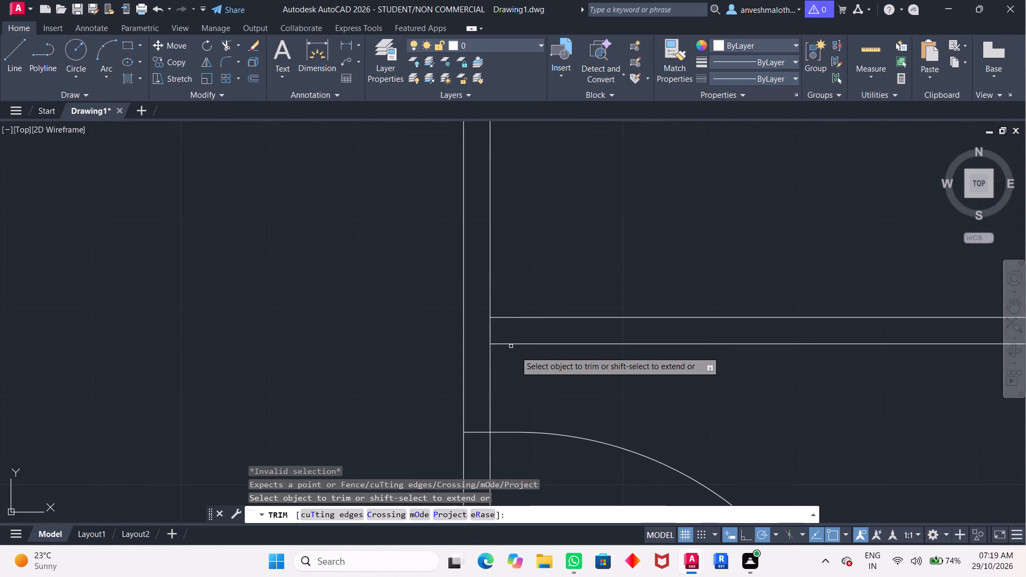
left_click(489, 324)
scroll(518, 303, "down", 3)
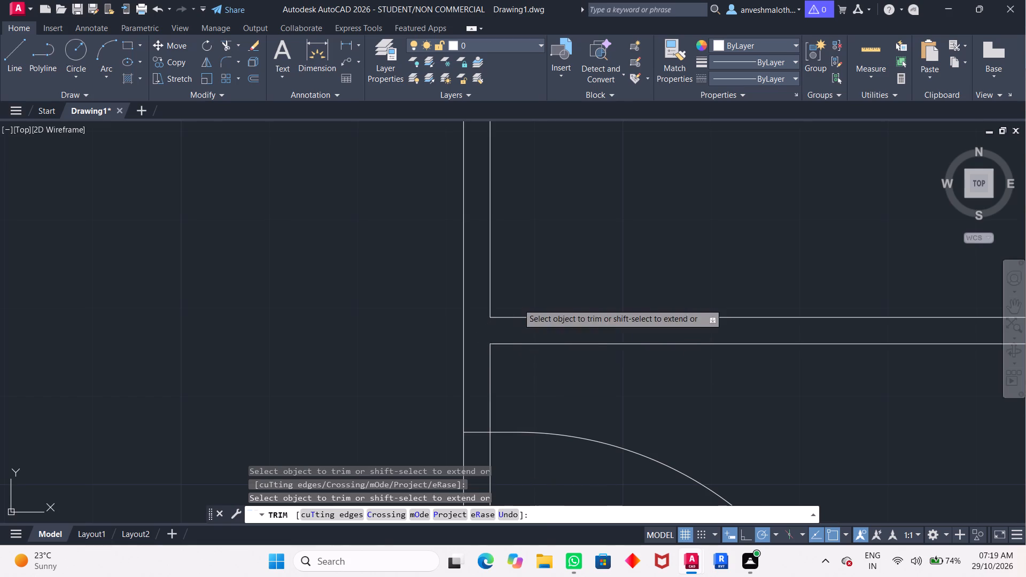
scroll(661, 181, "down", 2)
middle_click_drag(661, 181, 614, 349)
scroll(403, 349, "up", 4)
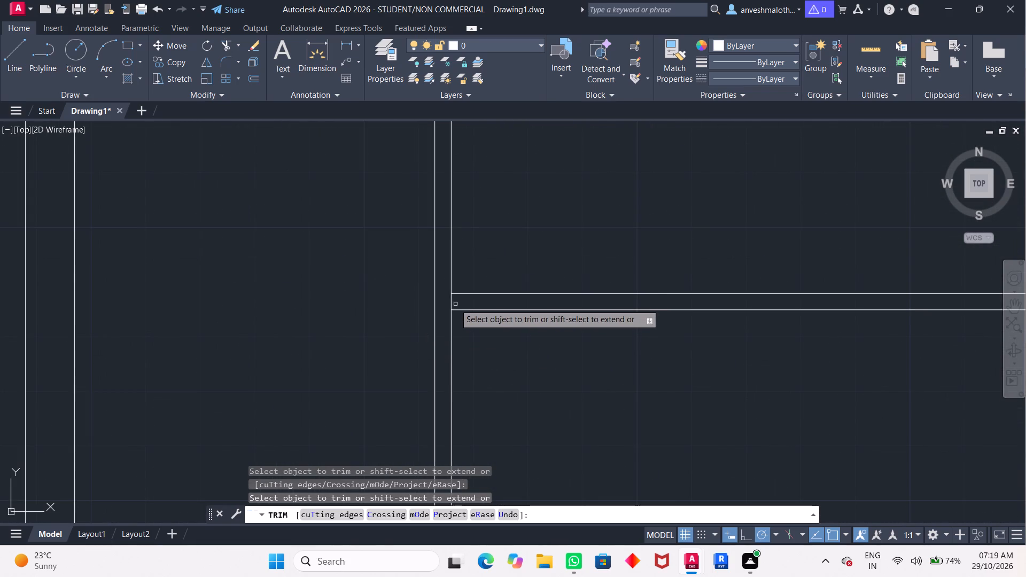
left_click(452, 303)
scroll(469, 292, "down", 3)
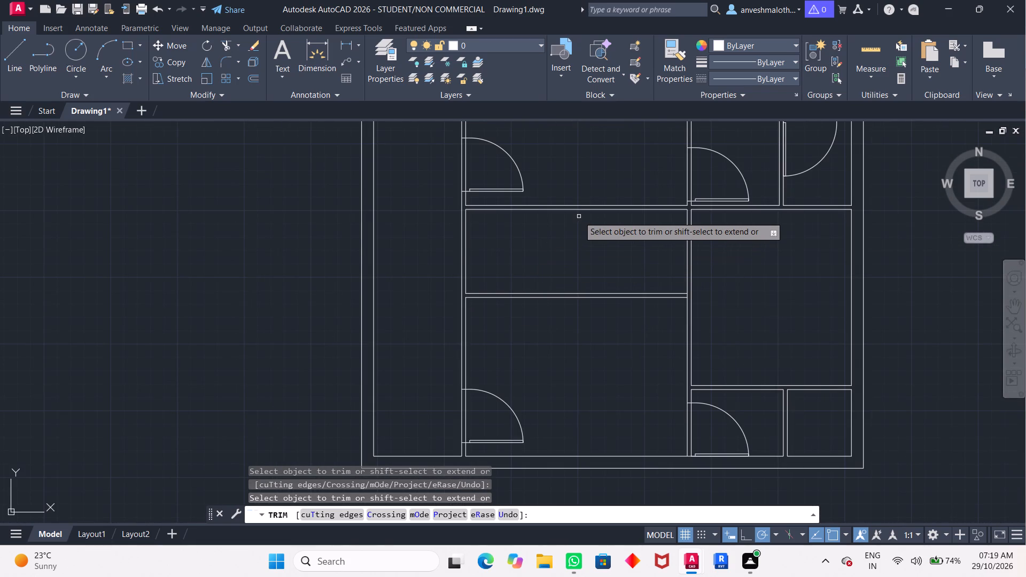
middle_click_drag(579, 215, 508, 329)
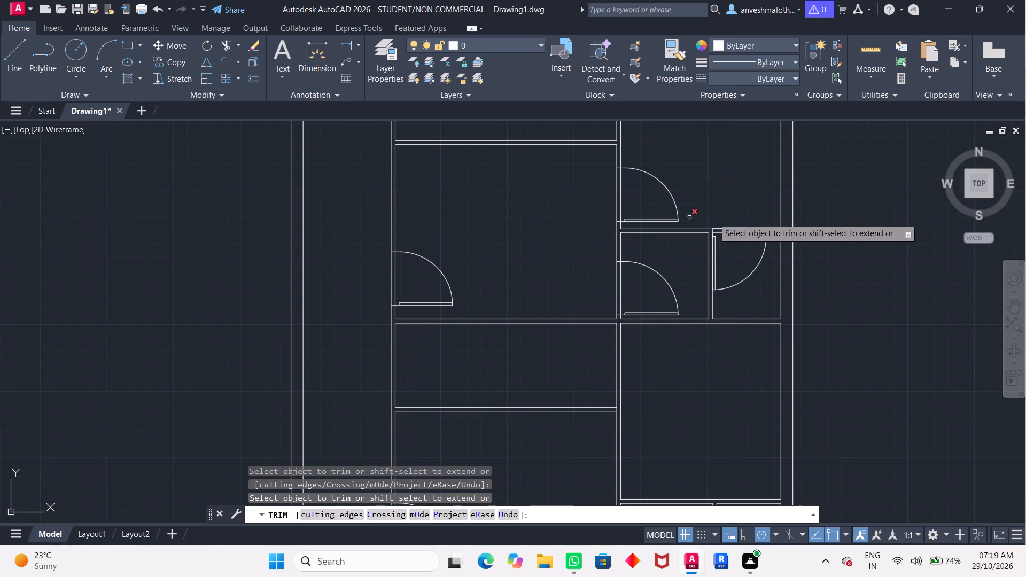
key("Escape")
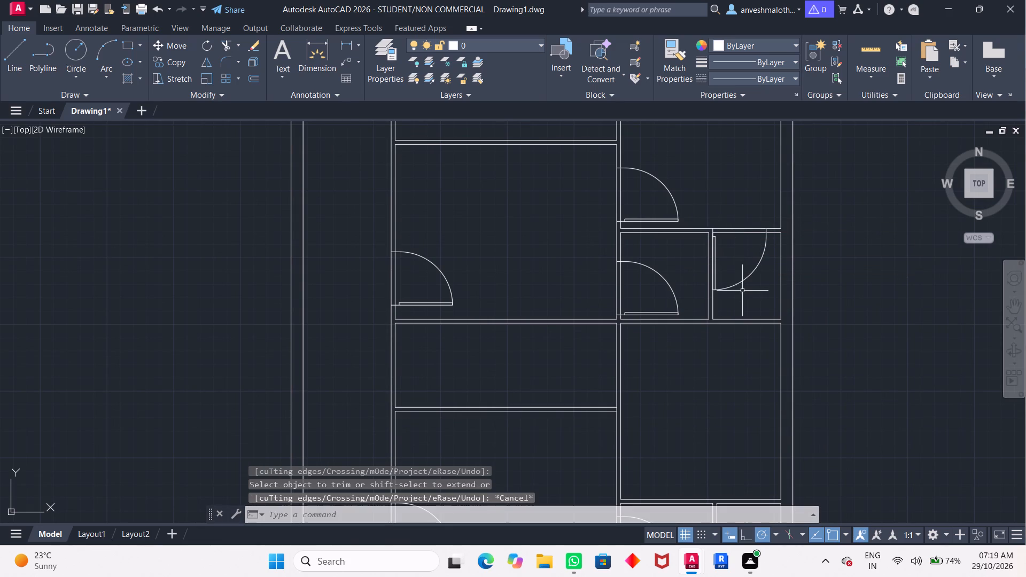
Scale down the door in the north wall of the easternmost small middle room, based at its northwest corner.
left_click(744, 277)
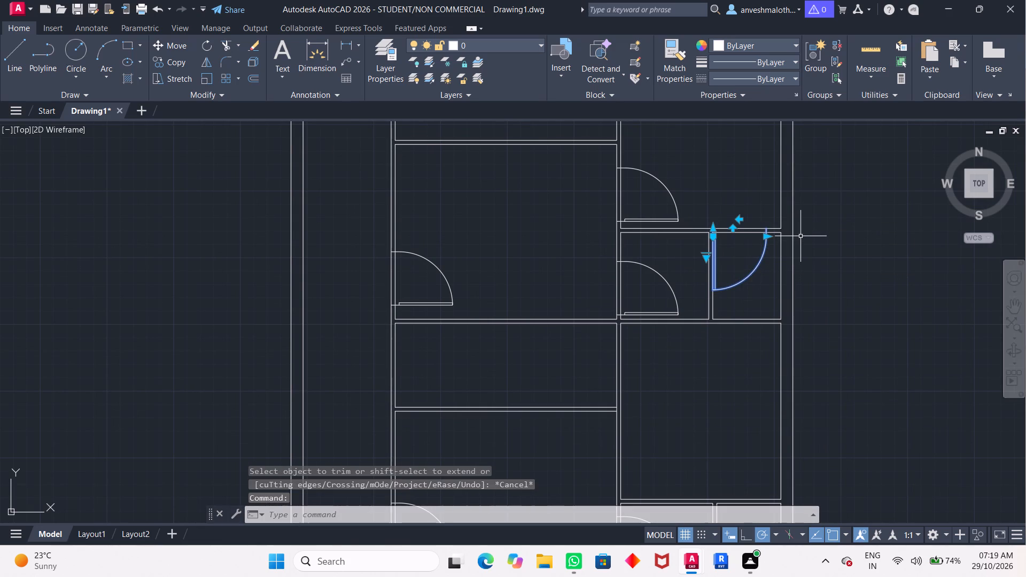
key("s")
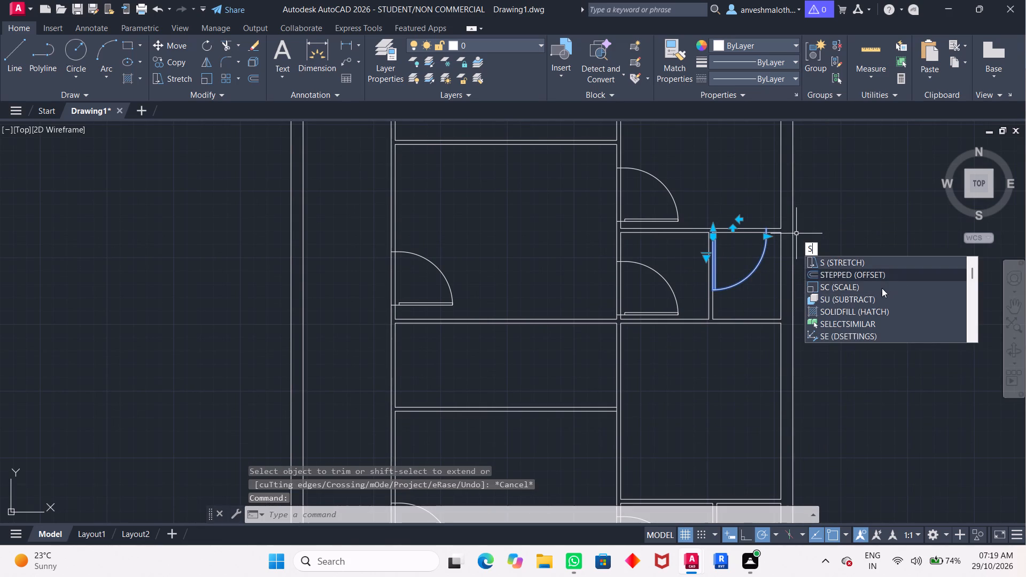
left_click(882, 288)
scroll(734, 221, "up", 2)
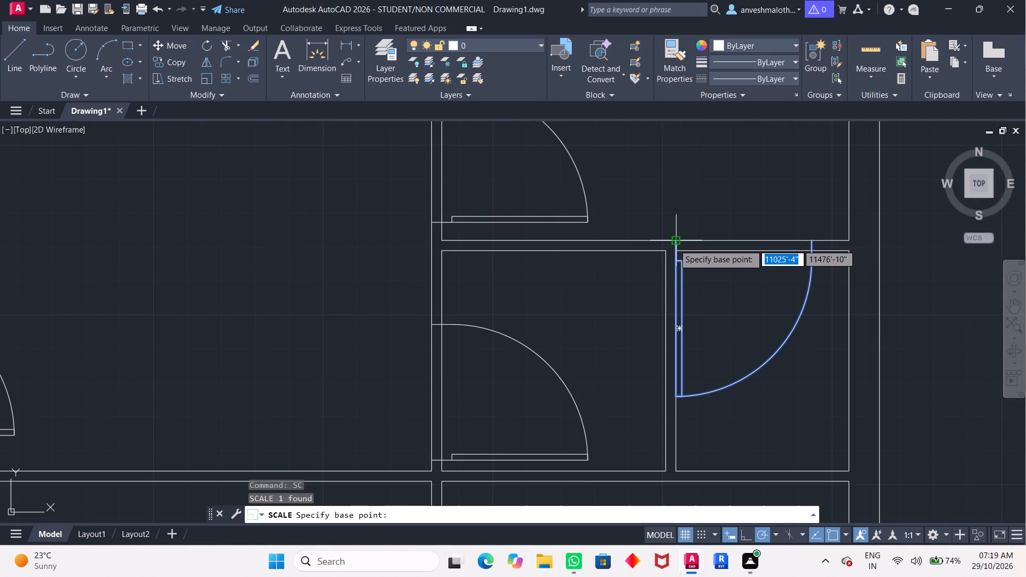
left_click(674, 244)
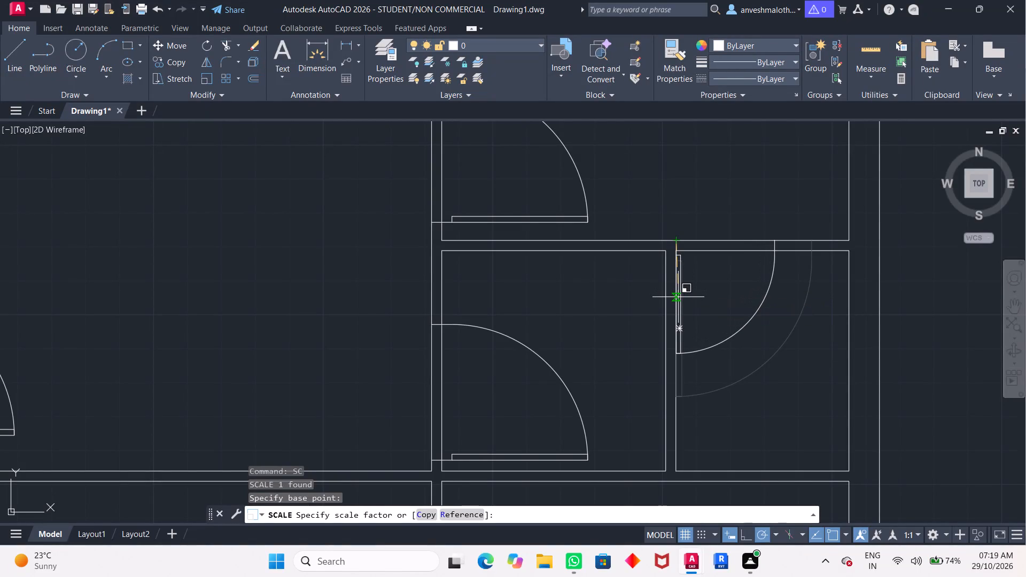
left_click(678, 297)
scroll(725, 268, "down", 4)
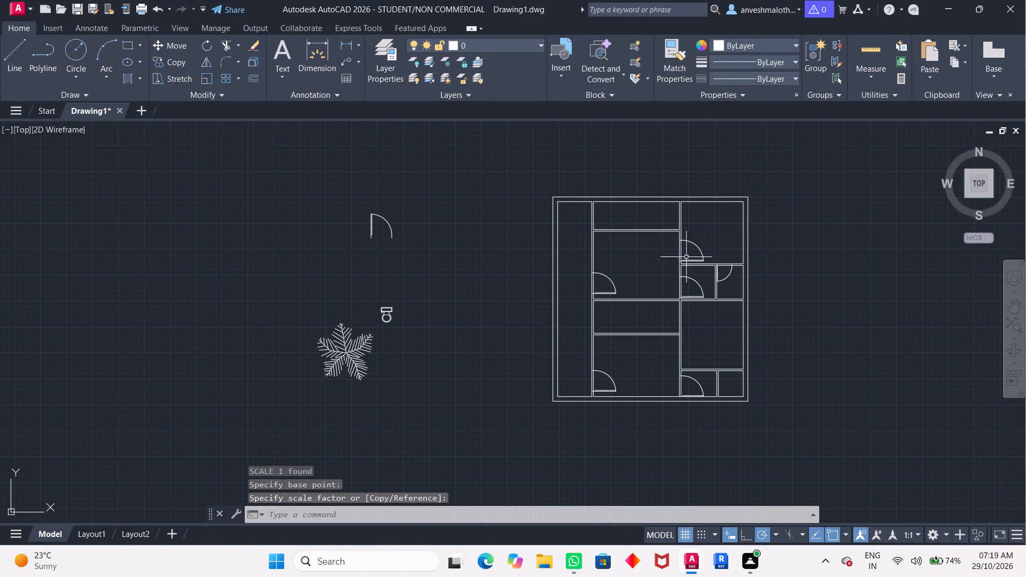
Scale down the door of the neighbouring small middle room on the central wall, based at its southwest corner.
left_click(699, 283)
key("space")
scroll(674, 295, "up", 3)
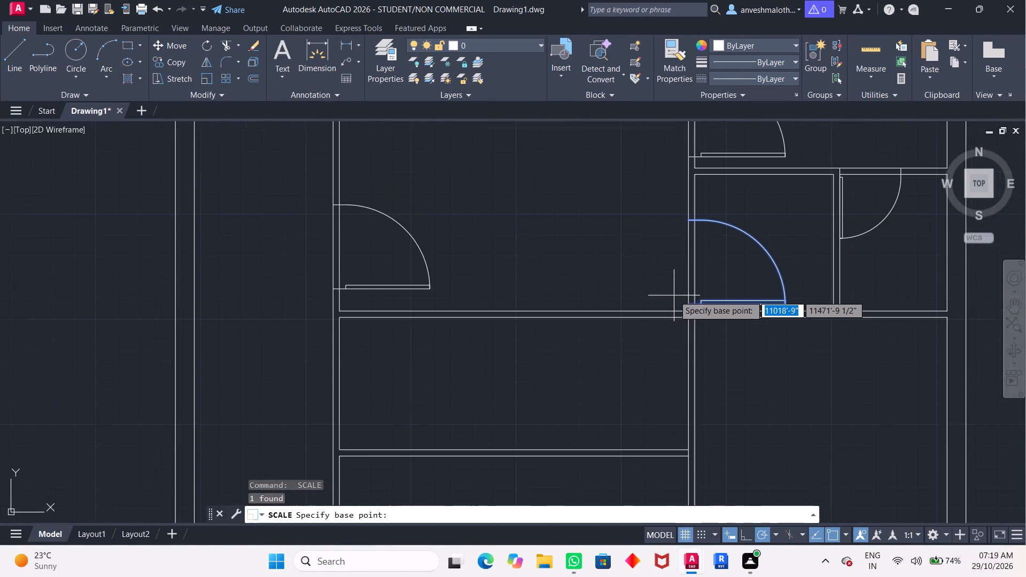
left_click(691, 304)
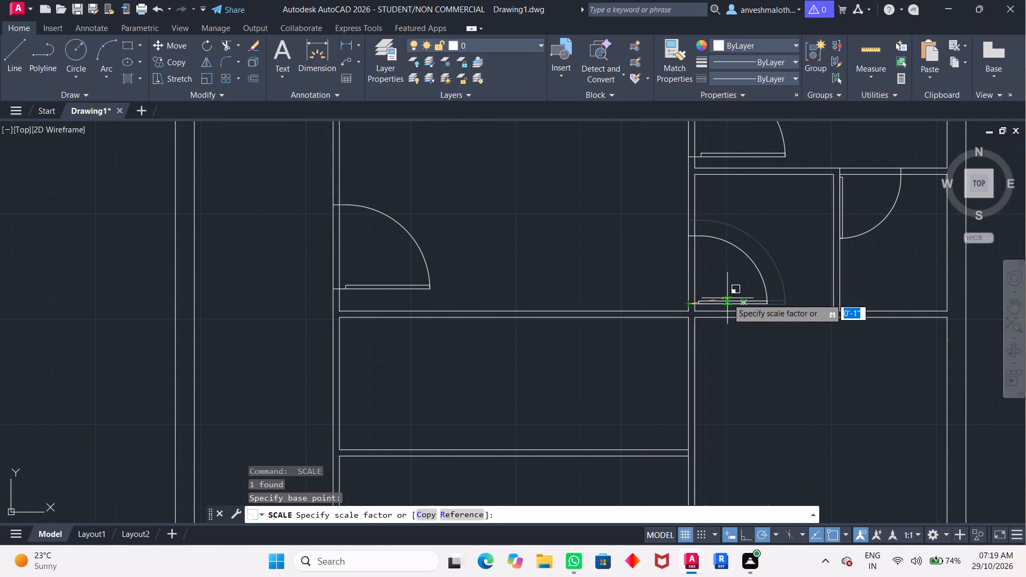
left_click(727, 298)
Scale down the door on the central wall in the southernmost small room, based at its southwest corner.
key("space")
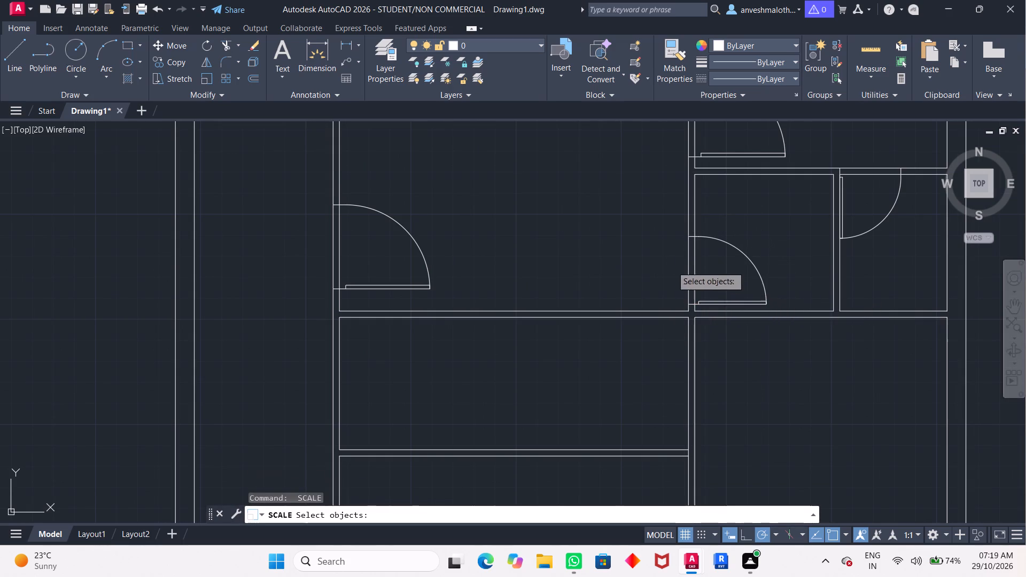
scroll(669, 263, "down", 2)
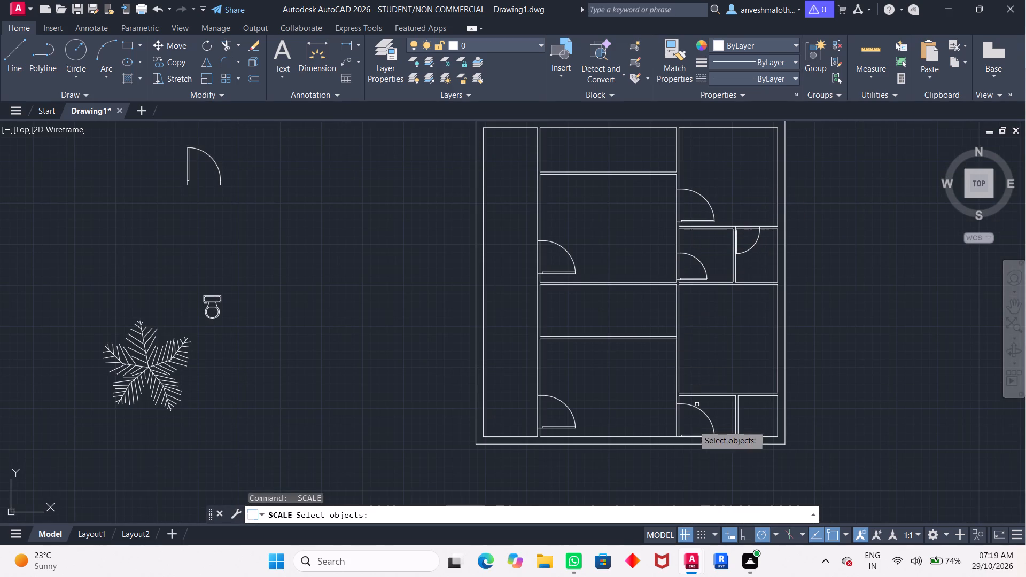
key("space")
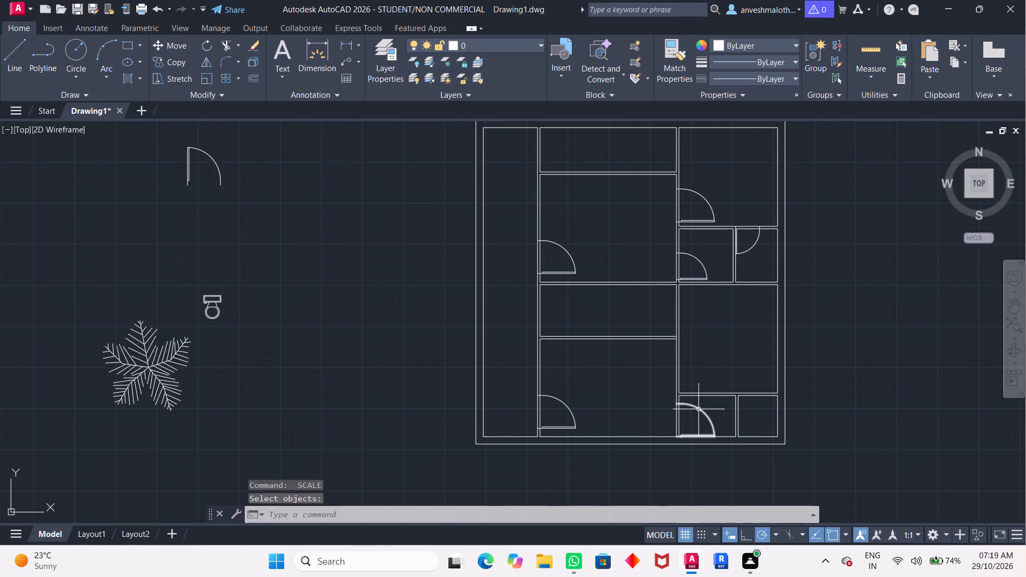
left_click(698, 409)
key("space")
left_click(673, 434)
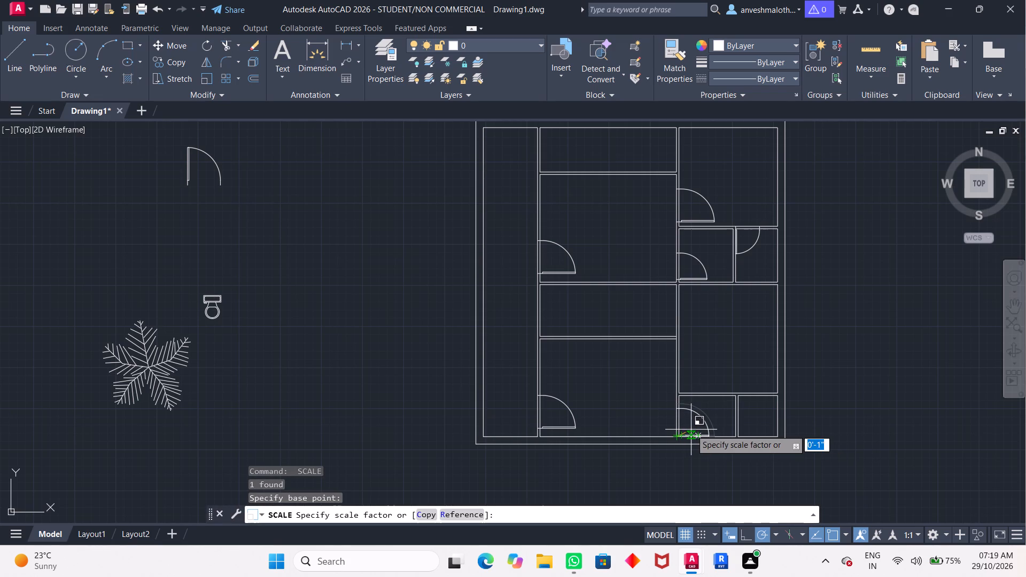
left_click(691, 430)
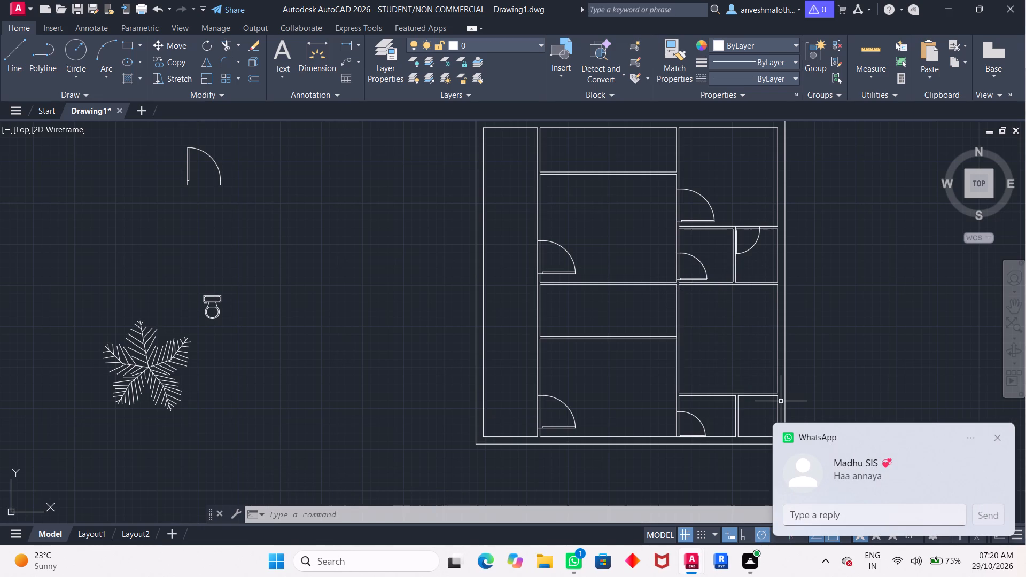
Reply "m chesthunnavu maa" to the incoming WhatsApp message.
left_click(811, 516)
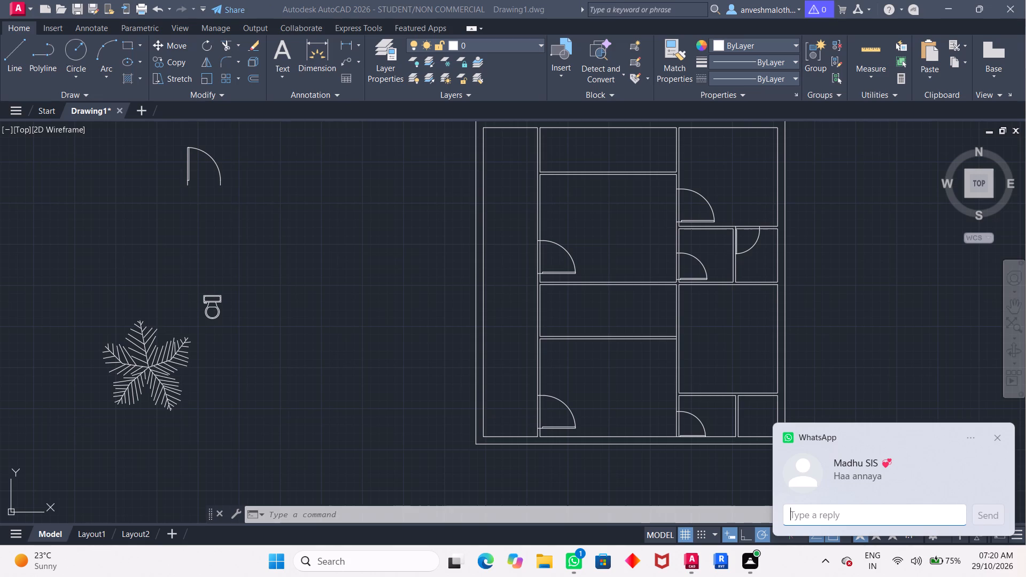
type("m")
key("space")
type("chw")
key("BackSpace")
type("es")
type("thunnavu")
key("space")
key("m")
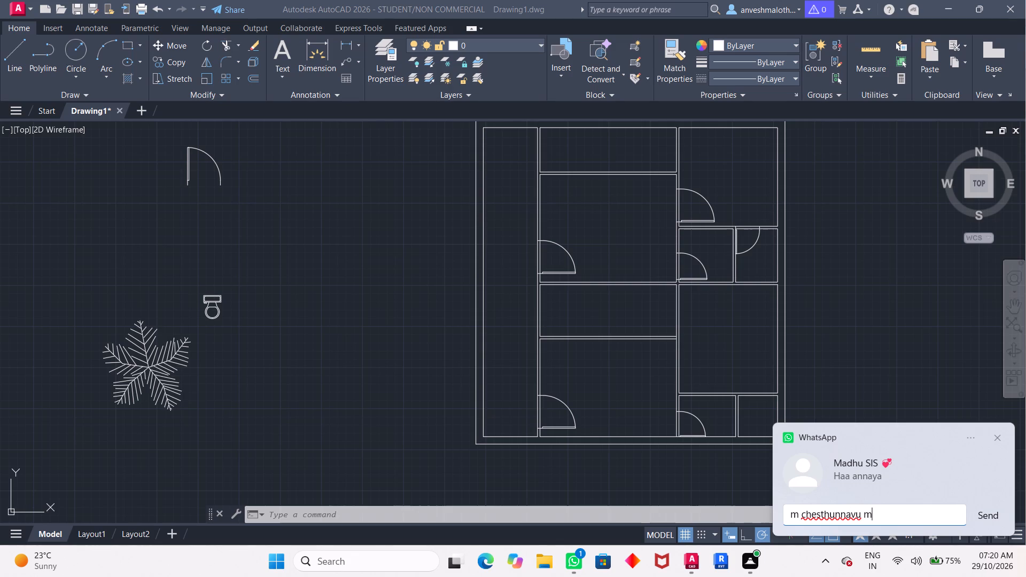
type("aa")
key("Return")
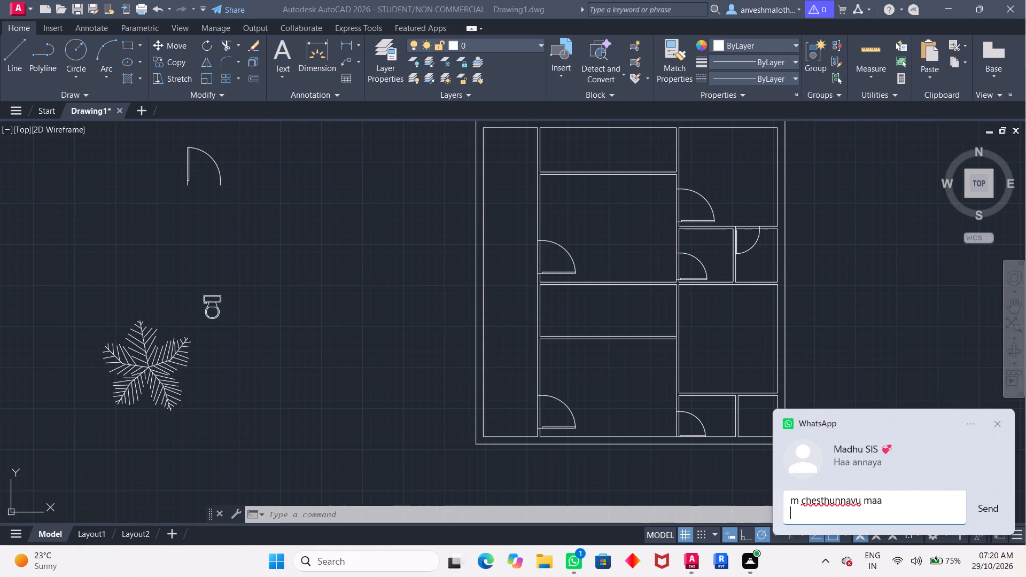
left_click(999, 510)
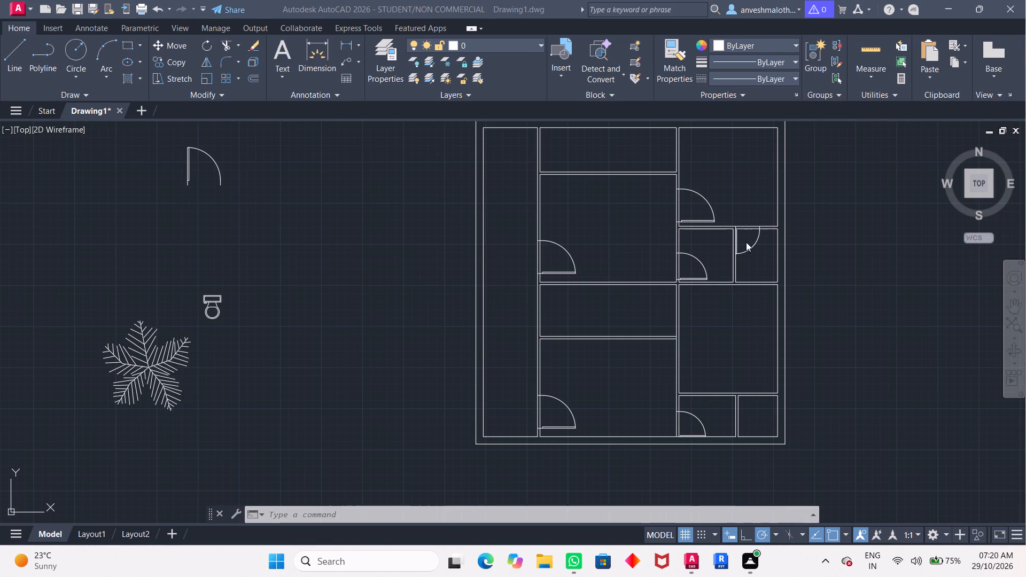
Copy the door of the easternmost small middle room and paste it near the north wall of the small southeast corner room.
scroll(750, 245, "up", 4)
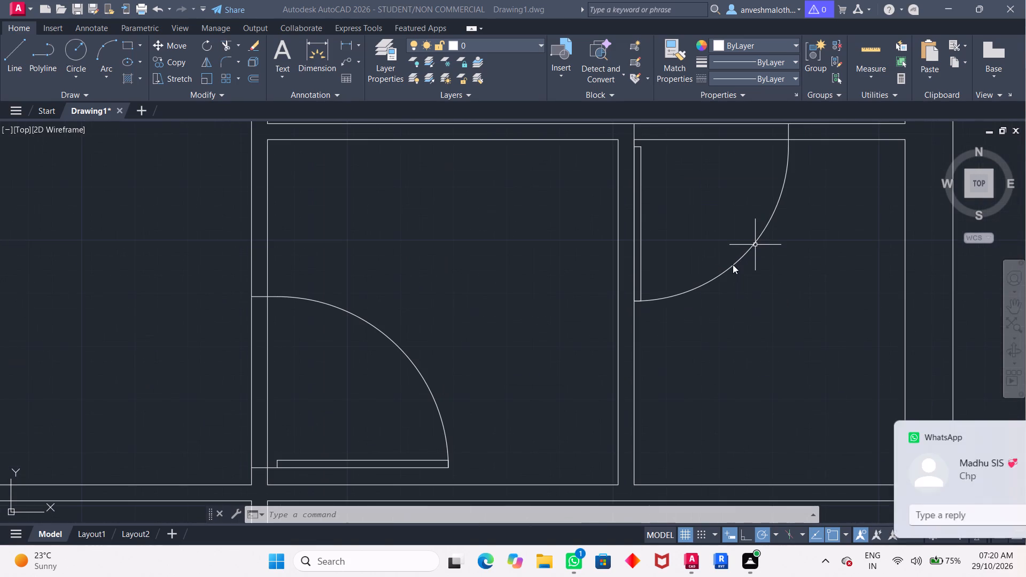
key("Escape")
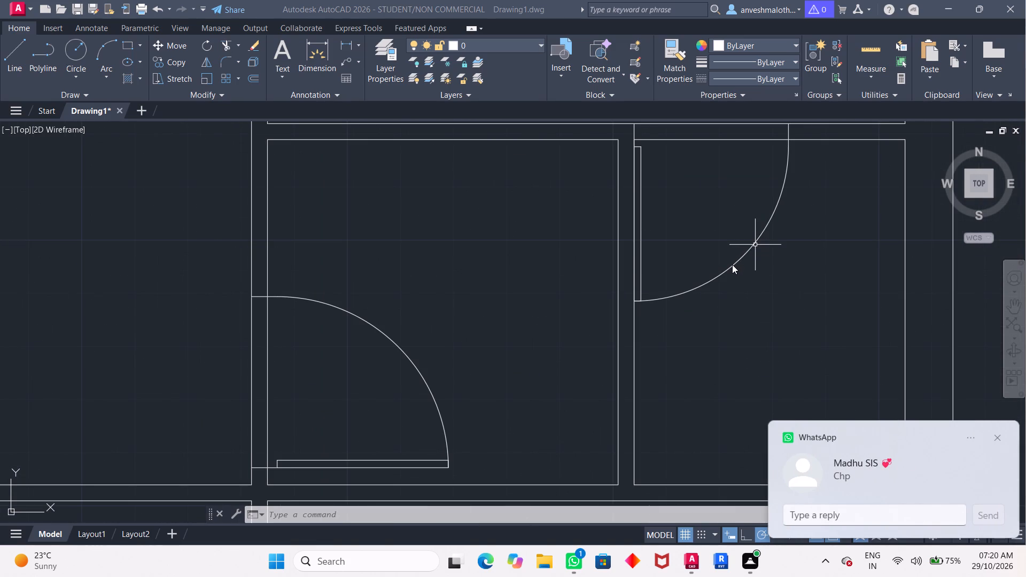
key("Escape")
left_click(696, 361)
key("Escape")
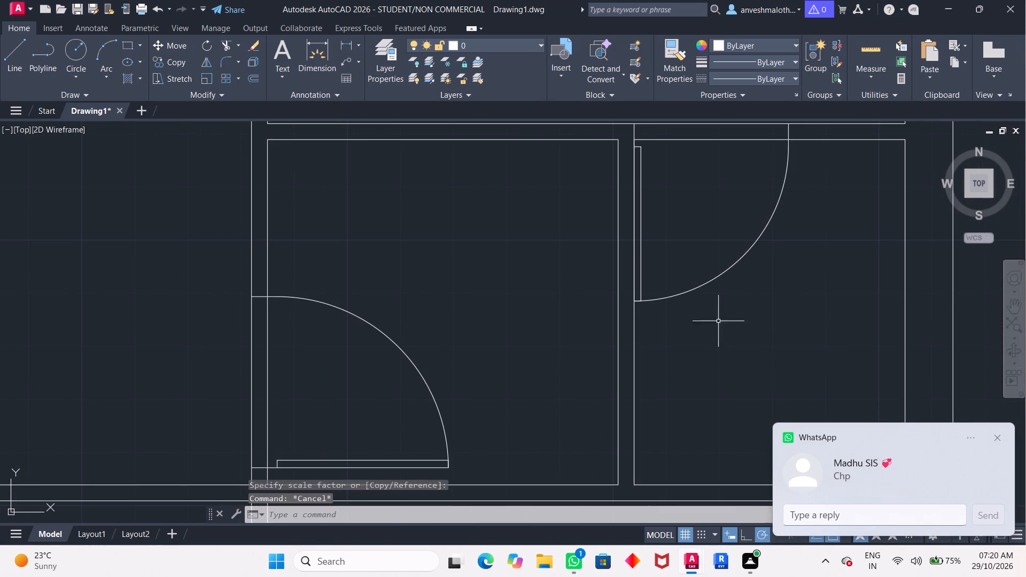
left_click(708, 285)
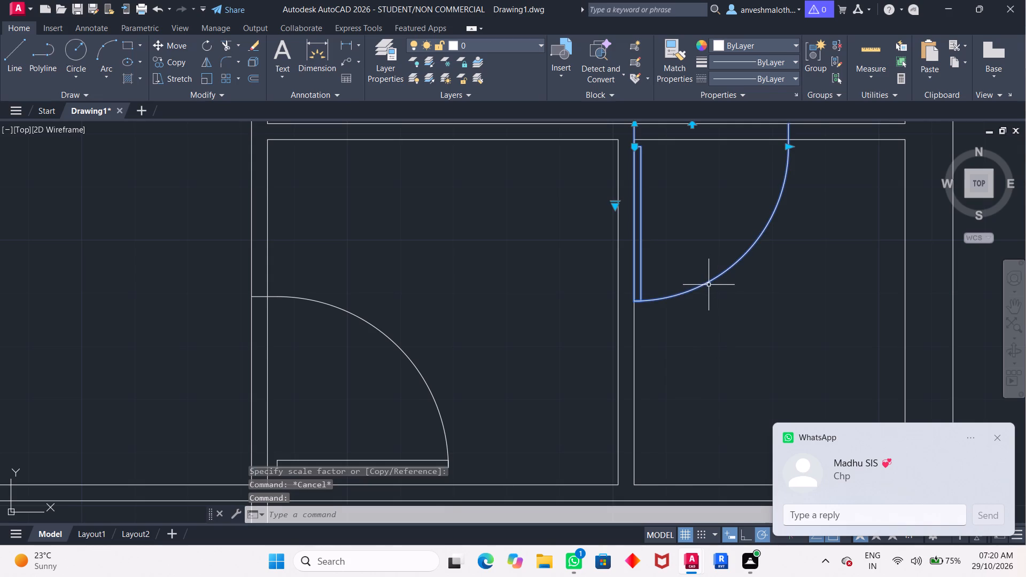
key("ctrl+c")
key("ctrl+v")
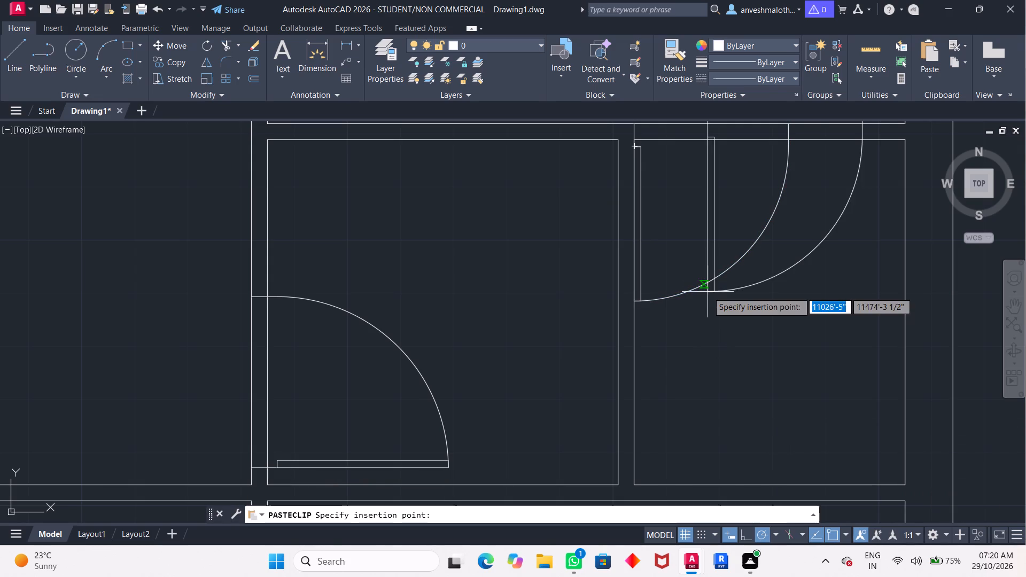
scroll(657, 479, "down", 2)
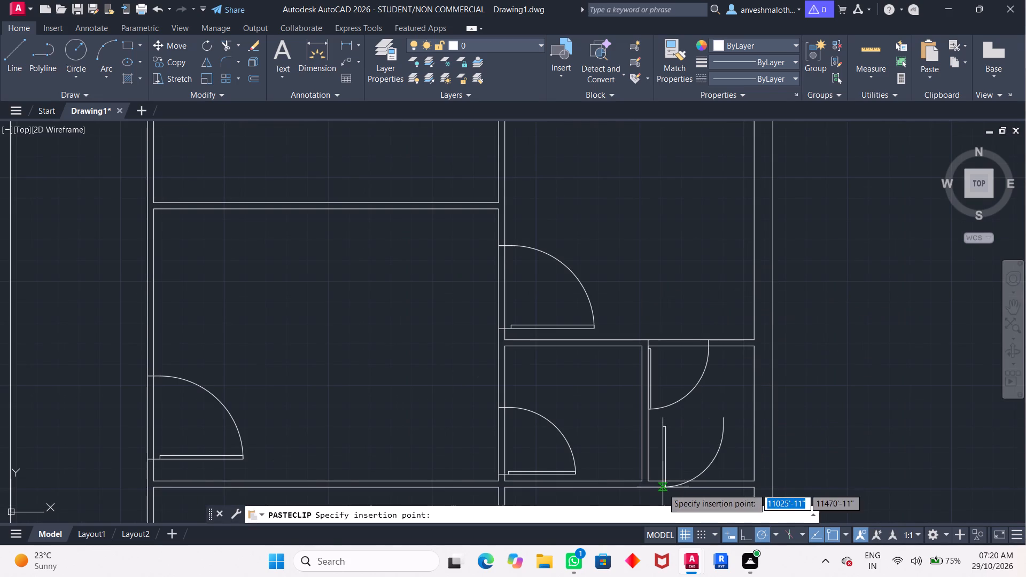
scroll(731, 408, "down", 2)
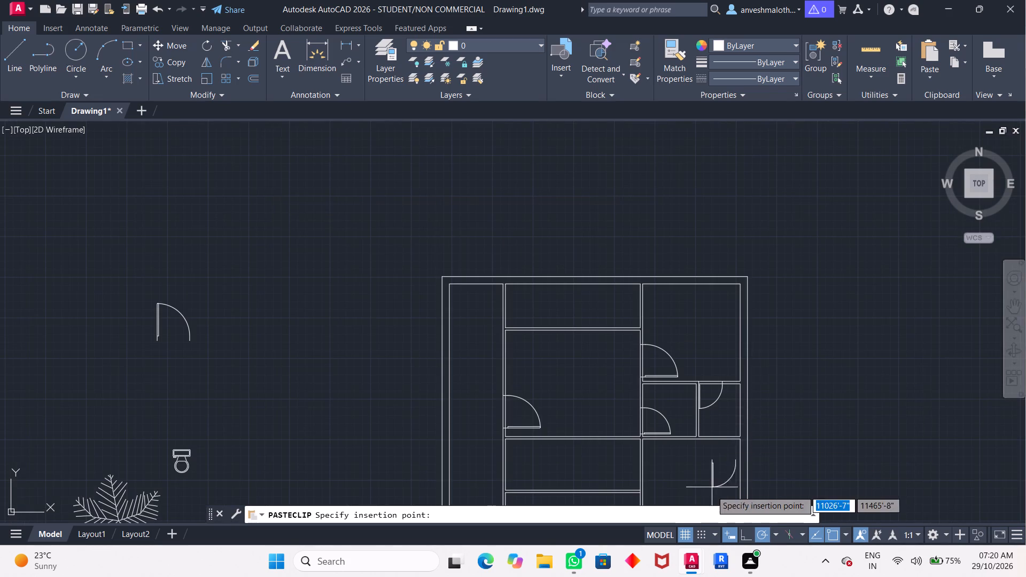
scroll(723, 480, "down", 1)
middle_click_drag(723, 480, 660, 303)
scroll(656, 332, "up", 4)
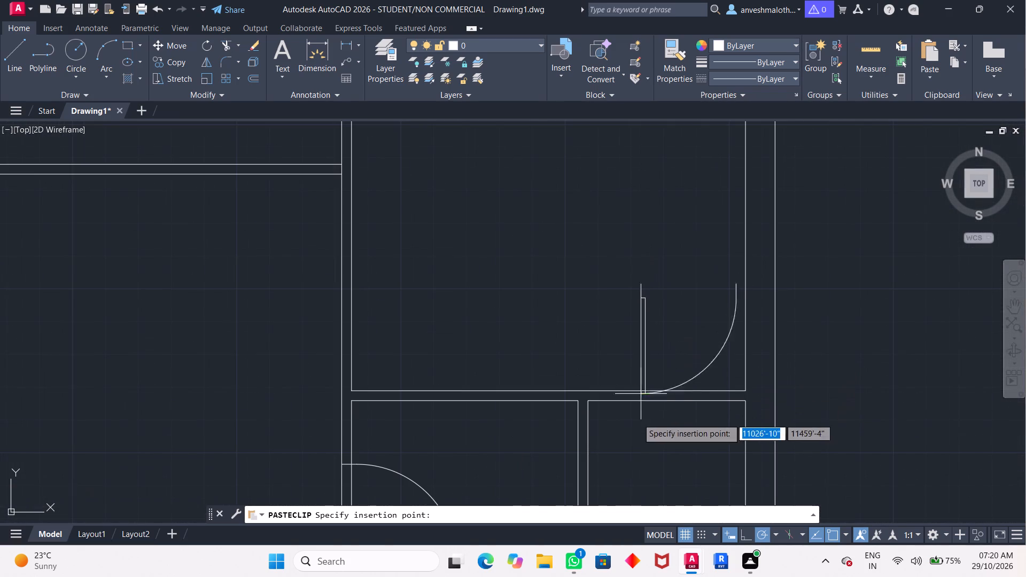
left_click(621, 494)
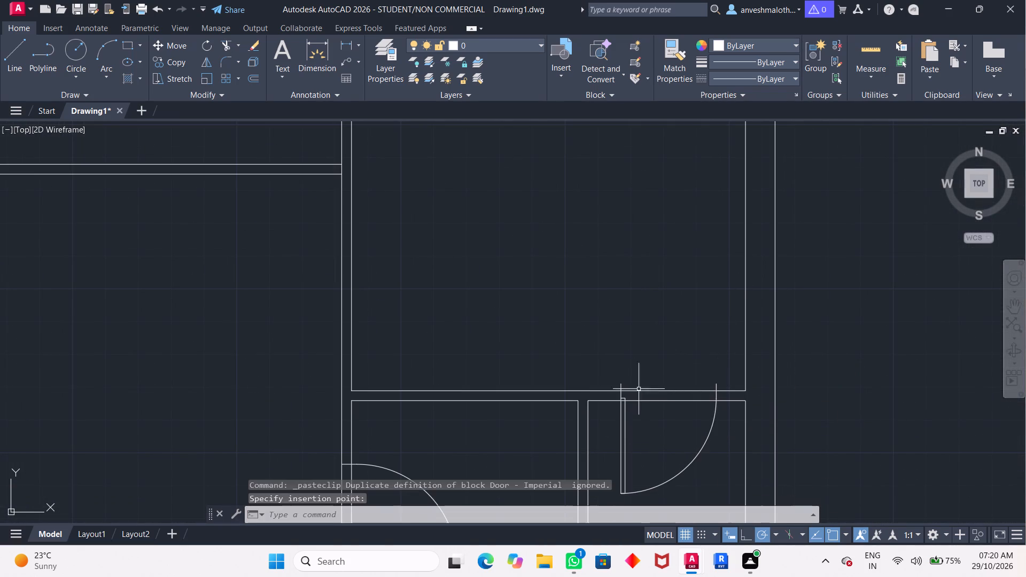
Move the pasted door by its northwest corner onto the wall's north face, in line with the partition's east face.
left_click(619, 385)
key("m")
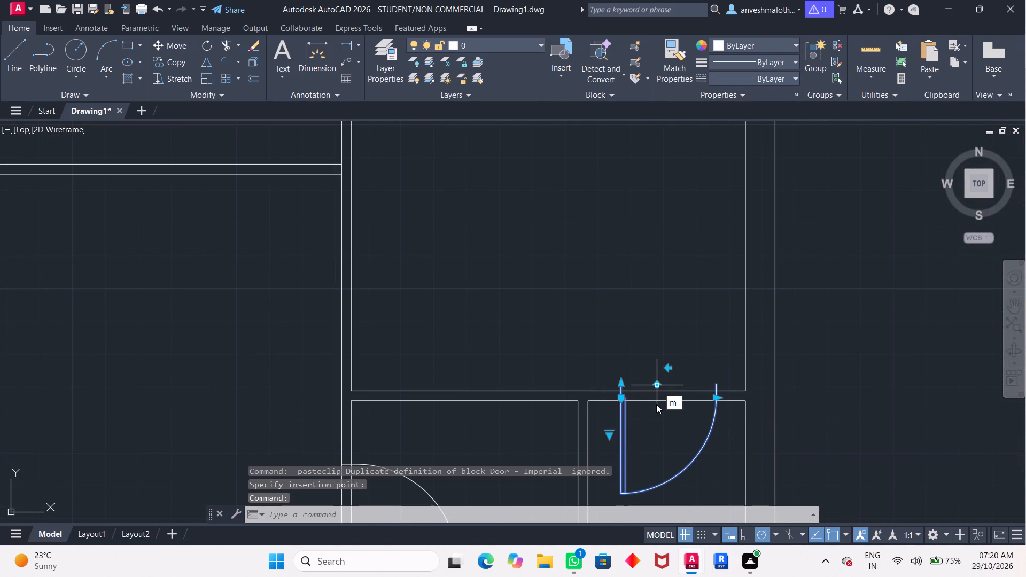
key("Return")
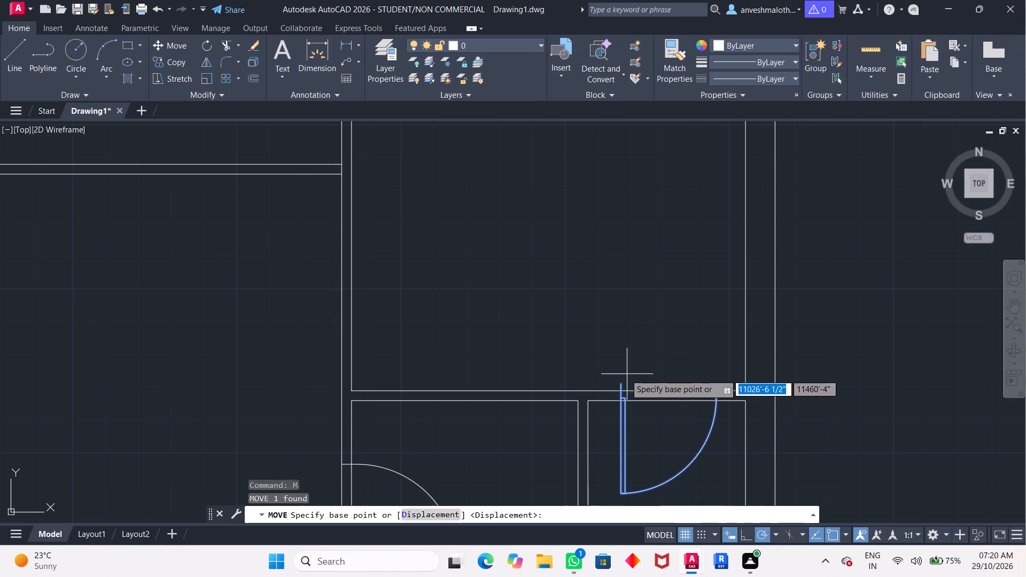
left_click(618, 383)
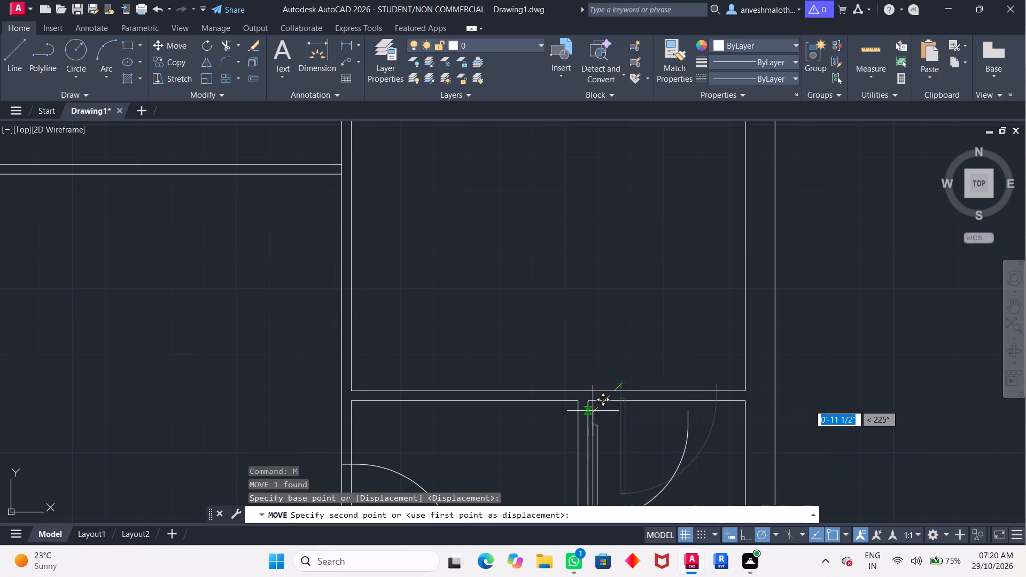
scroll(593, 399, "up", 3)
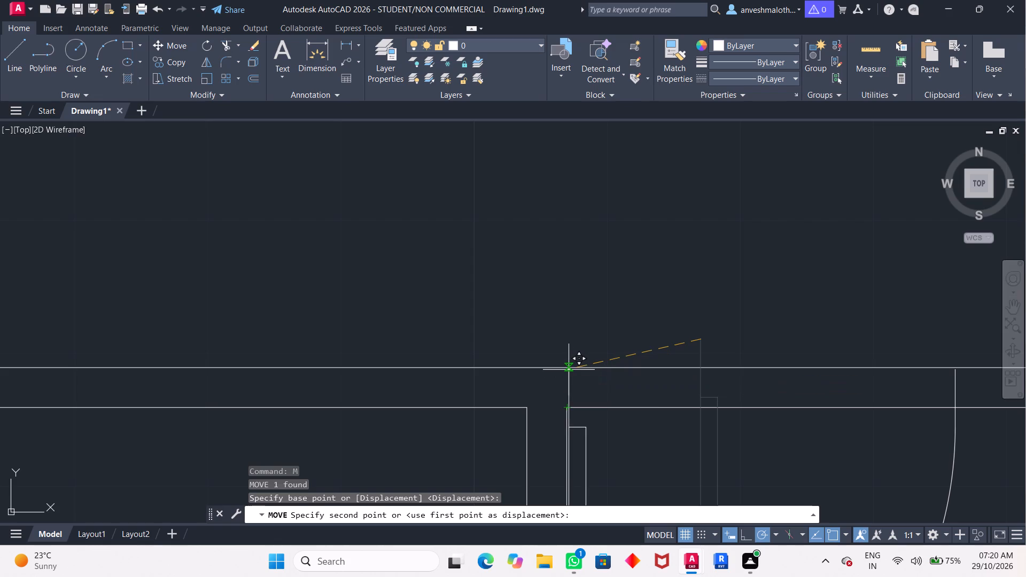
left_click(566, 369)
Examine the door placements across the plan and the west wall of the narrow room between the two larger central rooms.
scroll(597, 447, "down", 2)
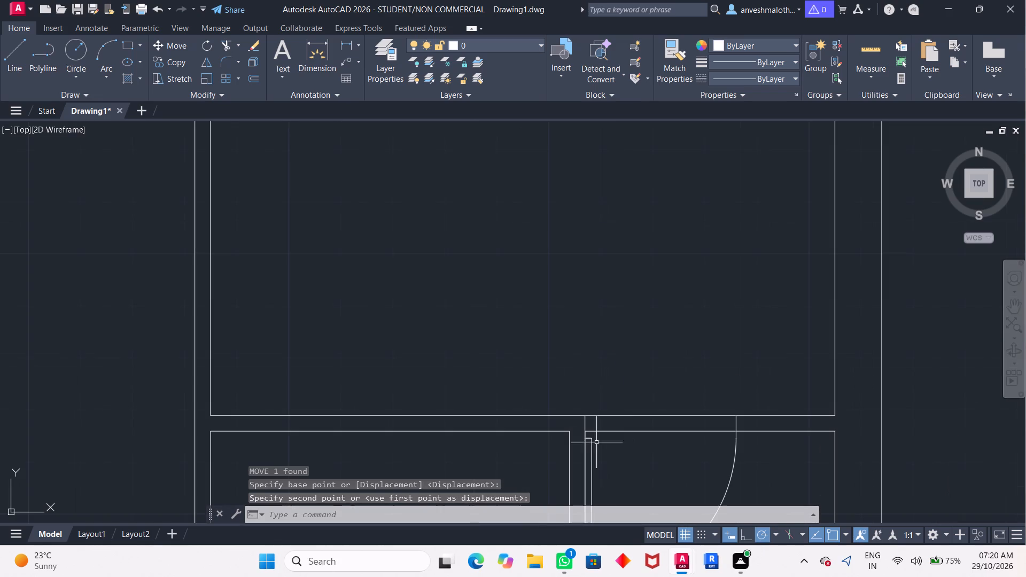
middle_click_drag(664, 375, 744, 190)
scroll(704, 287, "down", 2)
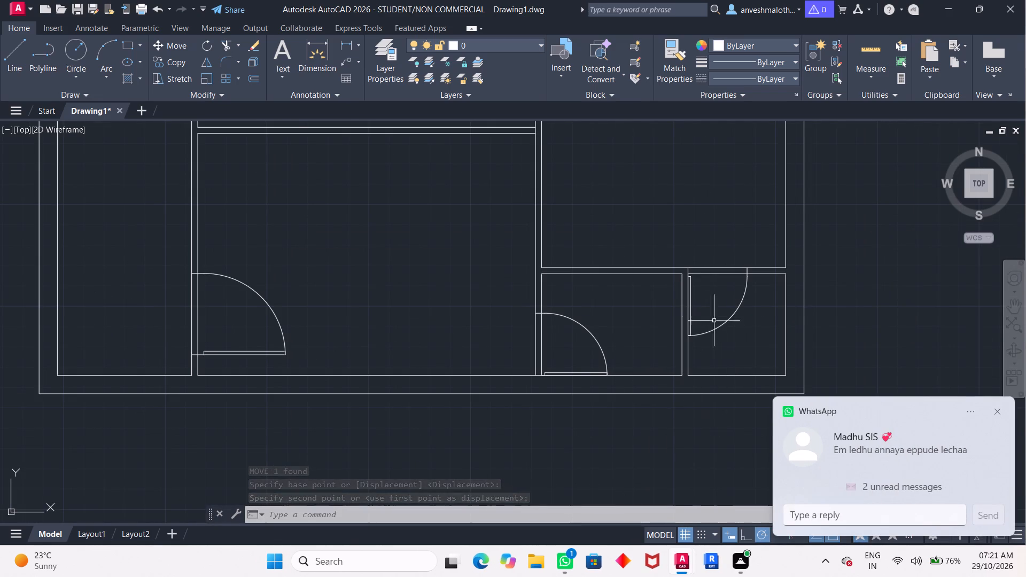
scroll(700, 331, "down", 1)
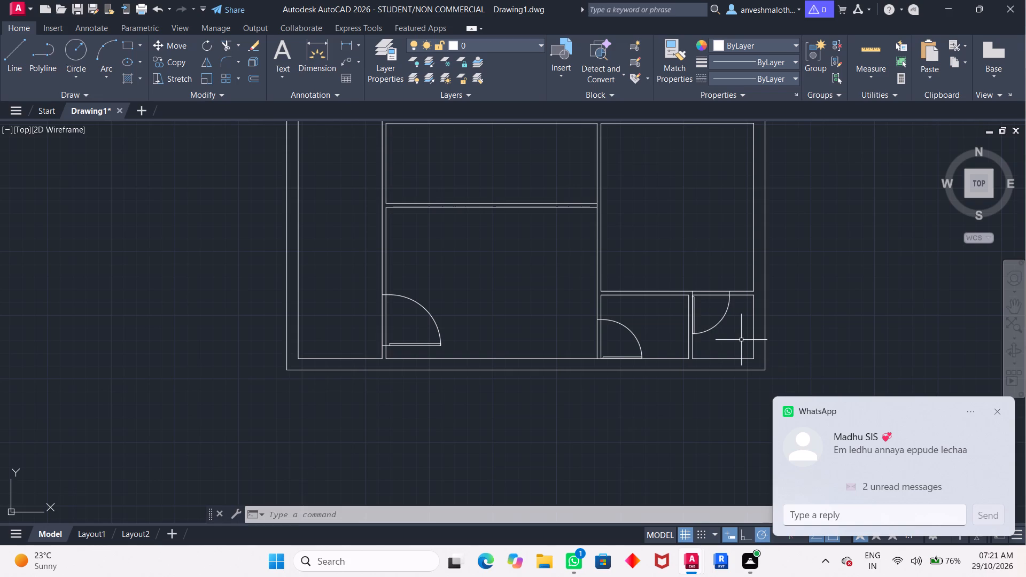
scroll(741, 340, "up", 3)
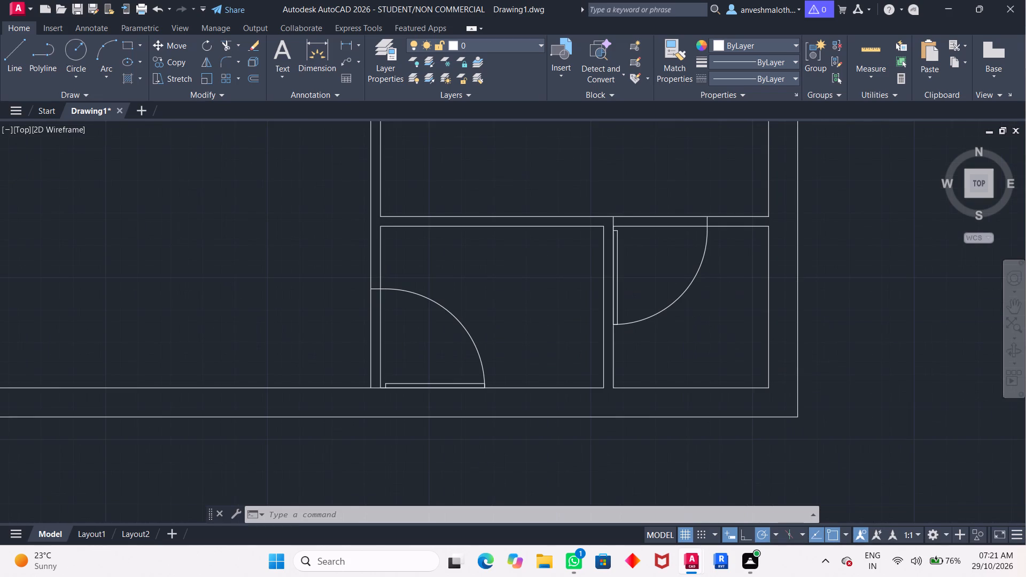
scroll(740, 339, "down", 4)
middle_click_drag(731, 341, 687, 409)
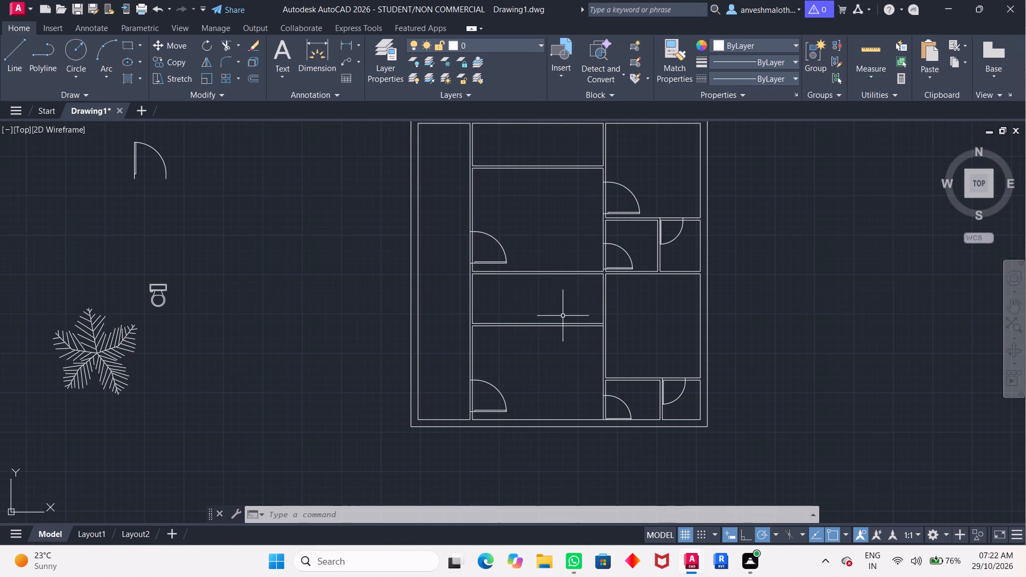
middle_click_drag(527, 336, 517, 367)
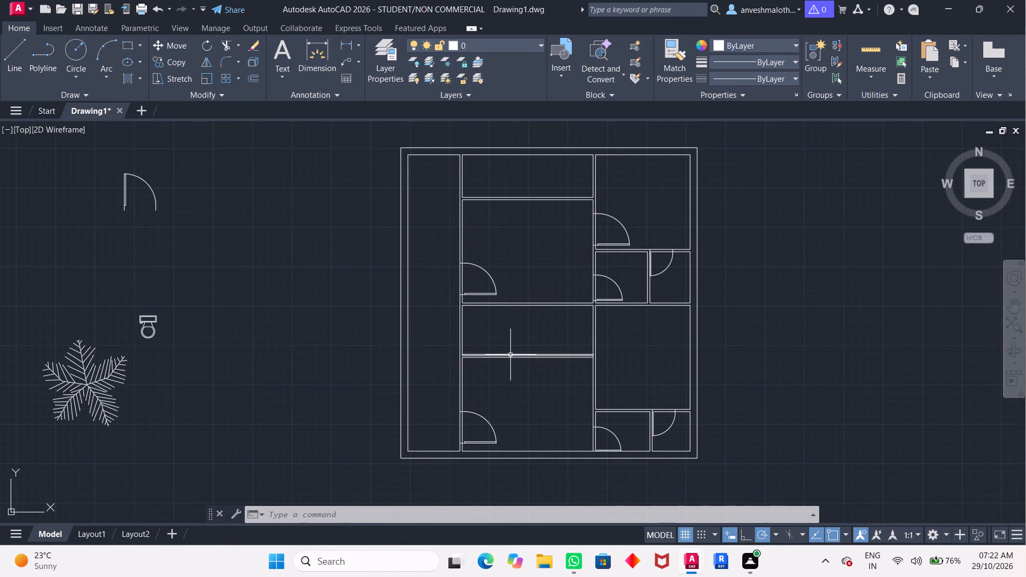
scroll(470, 348, "up", 1)
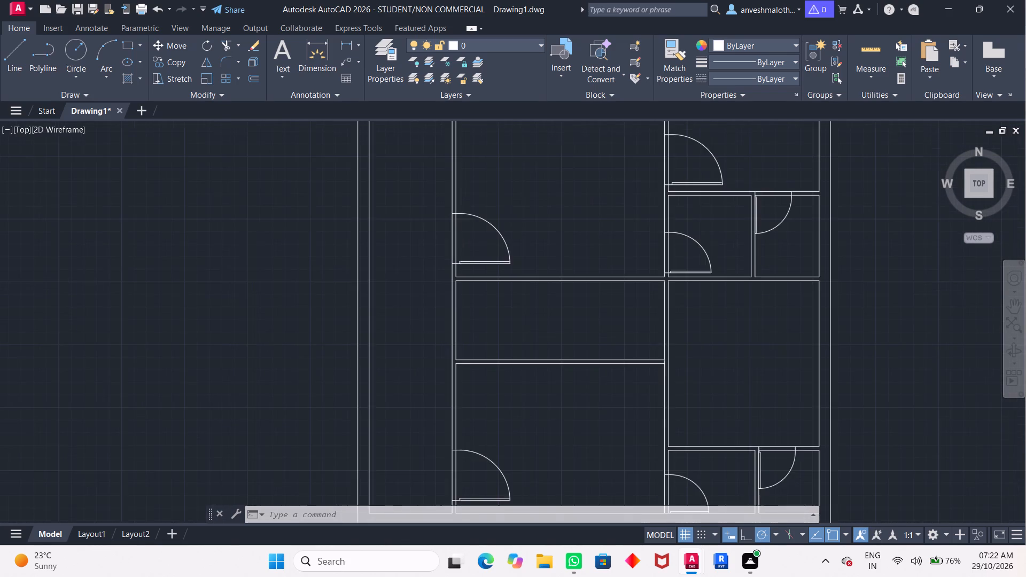
scroll(470, 348, "up", 1)
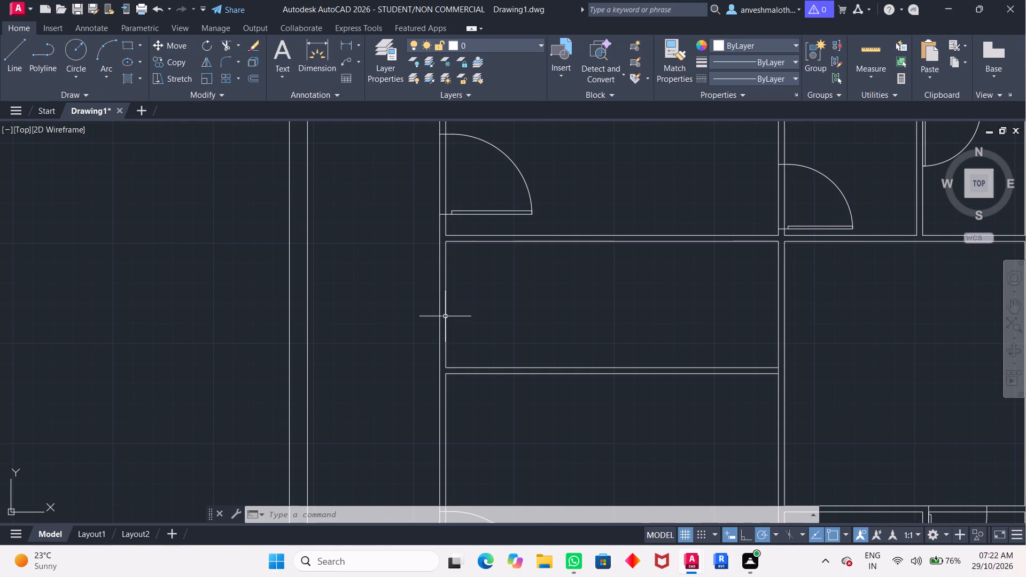
scroll(439, 325, "up", 2)
scroll(446, 329, "down", 1)
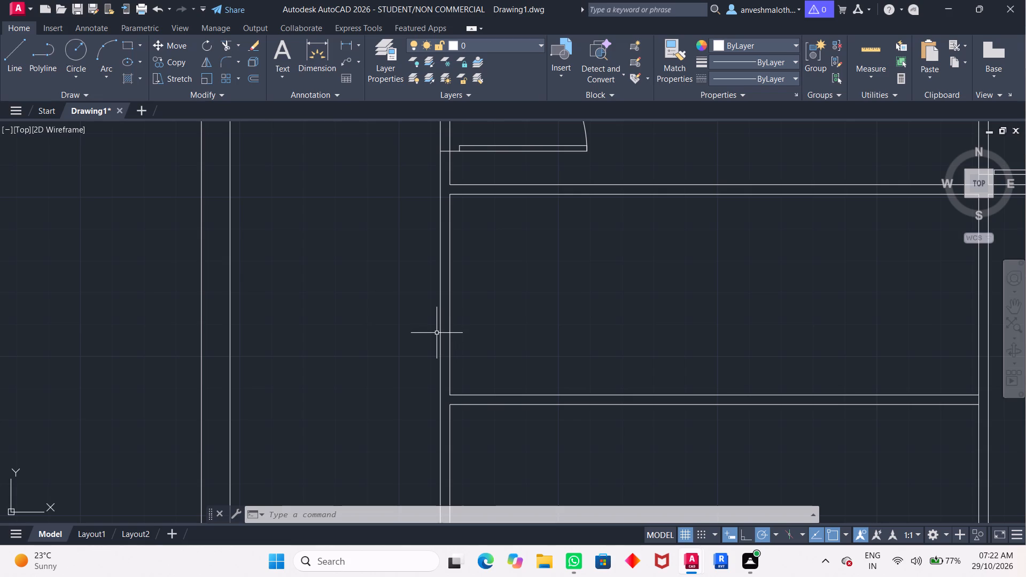
Draw a 2' horizontal line eastward from the east face of the west wall in the narrow room between the two larger central rooms.
key("l")
key("Return")
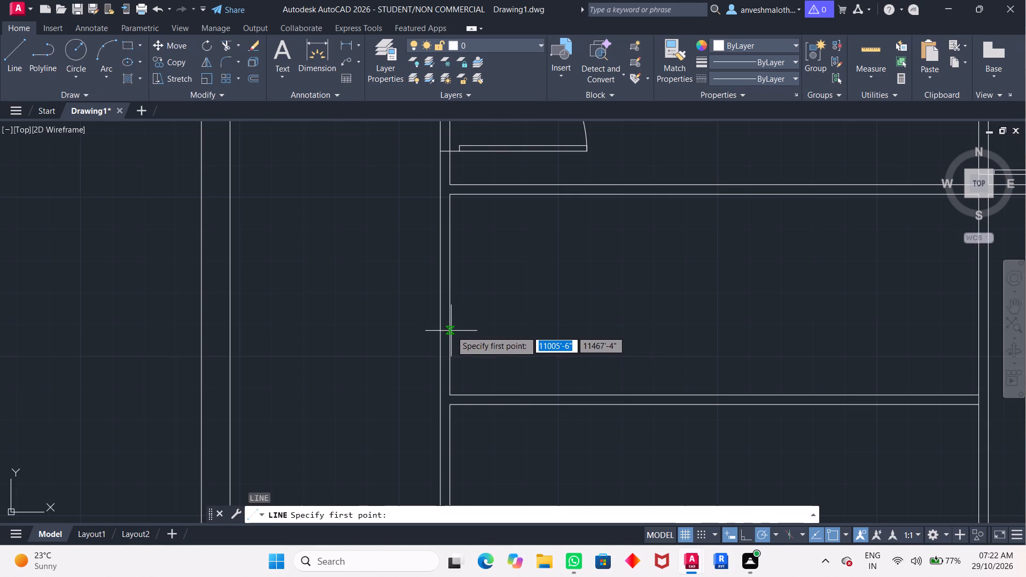
left_click(451, 331)
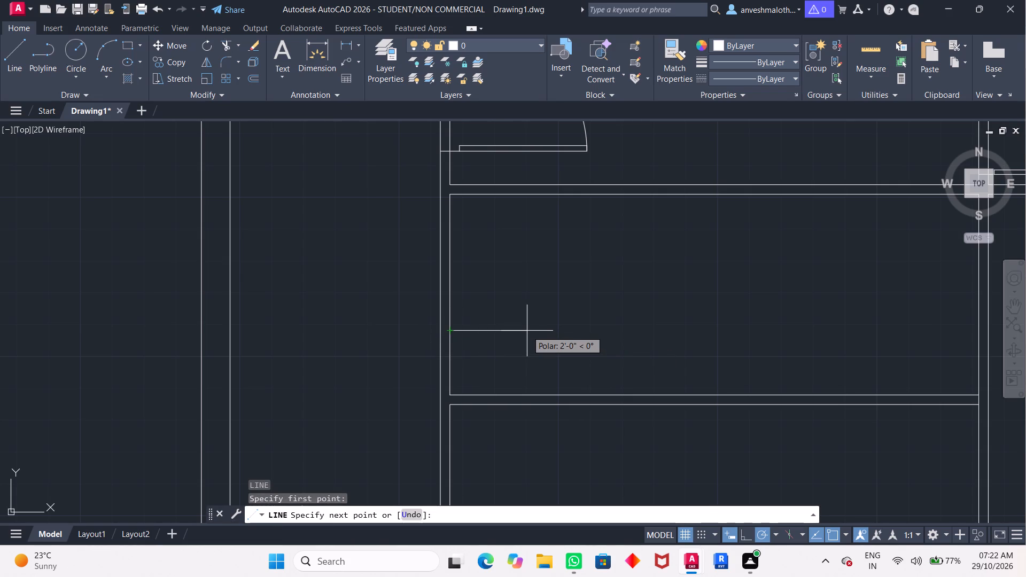
key("2")
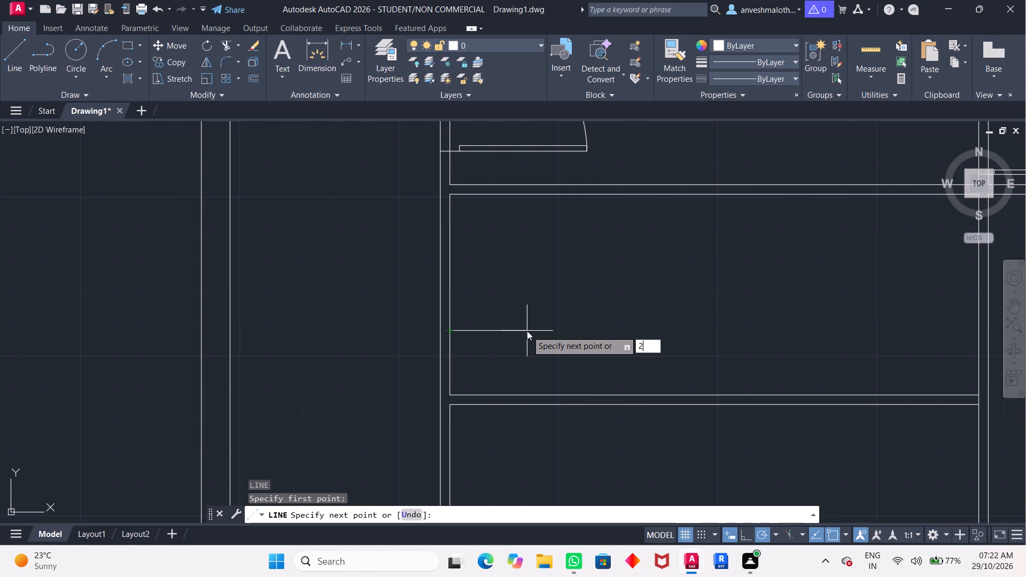
key("apostrophe")
key("Return")
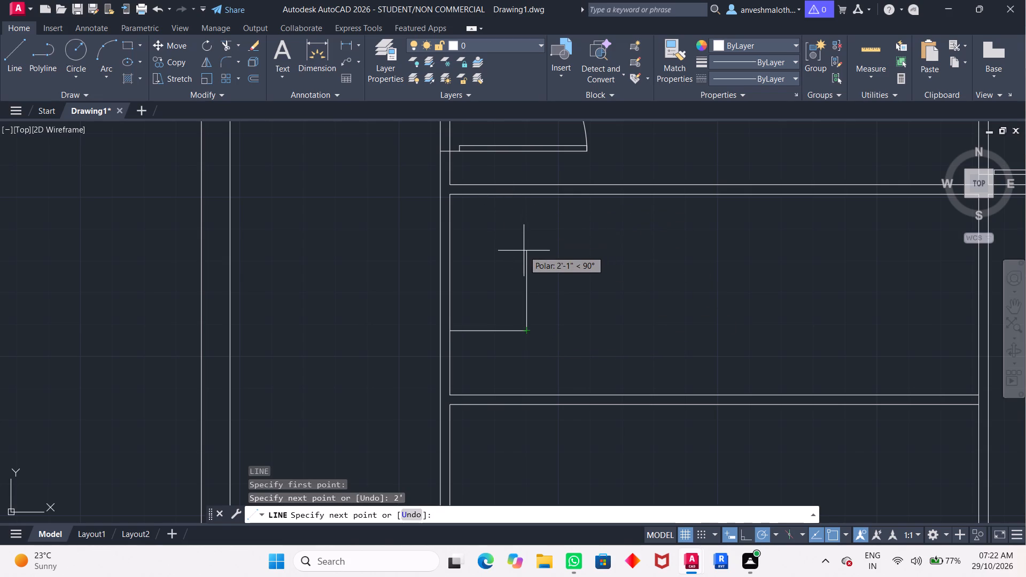
key("space")
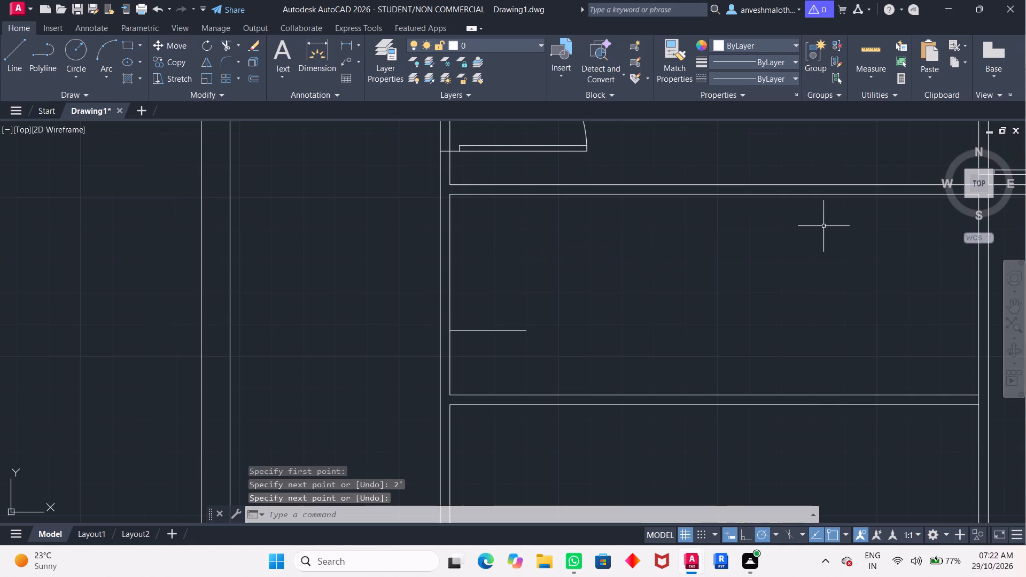
Draw a 2' vertical line southward into the narrow room from its north wall, toward the room's east end.
middle_click_drag(828, 237, 453, 283)
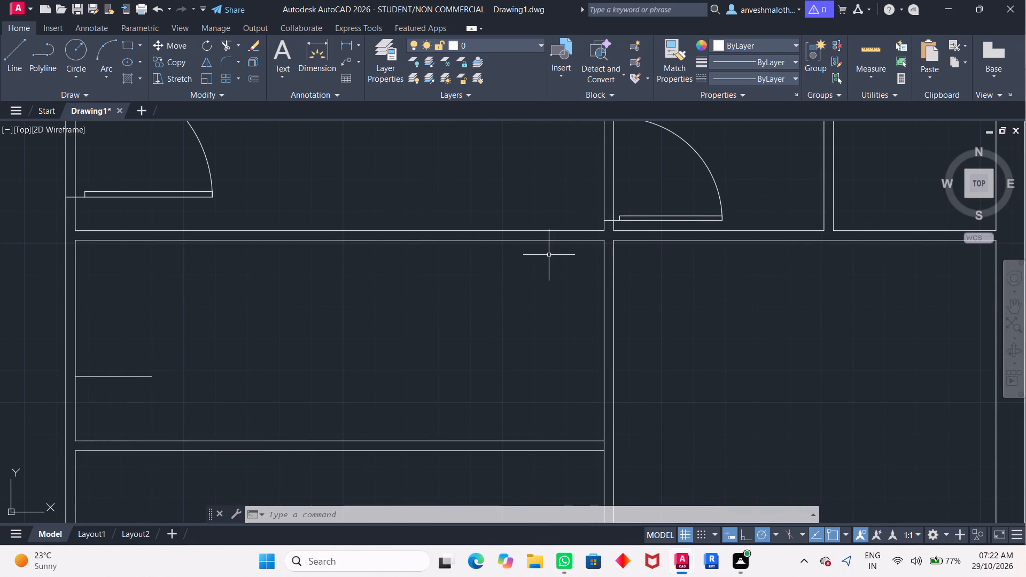
key("l")
key("Return")
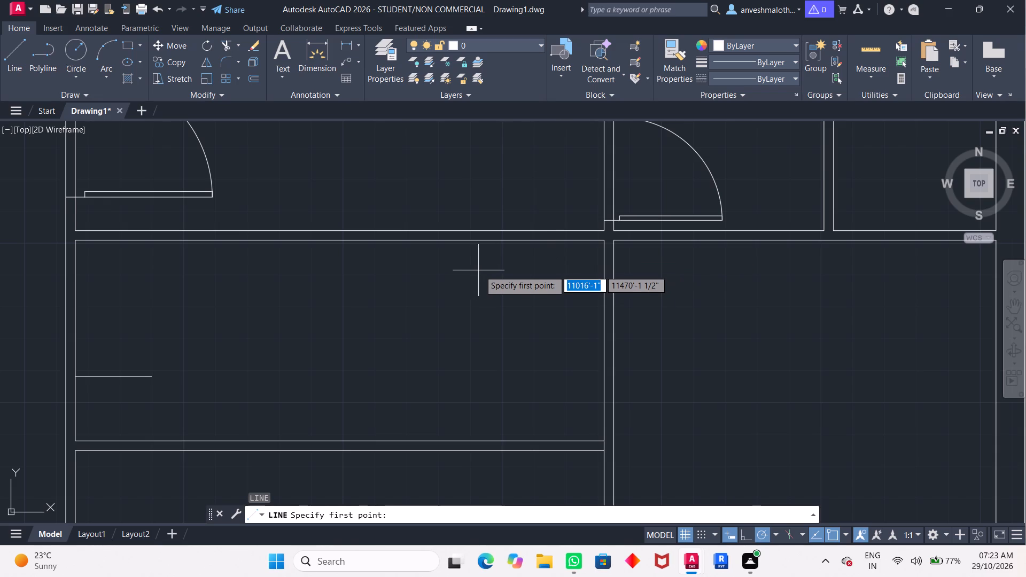
scroll(478, 271, "down", 5)
scroll(470, 281, "up", 2)
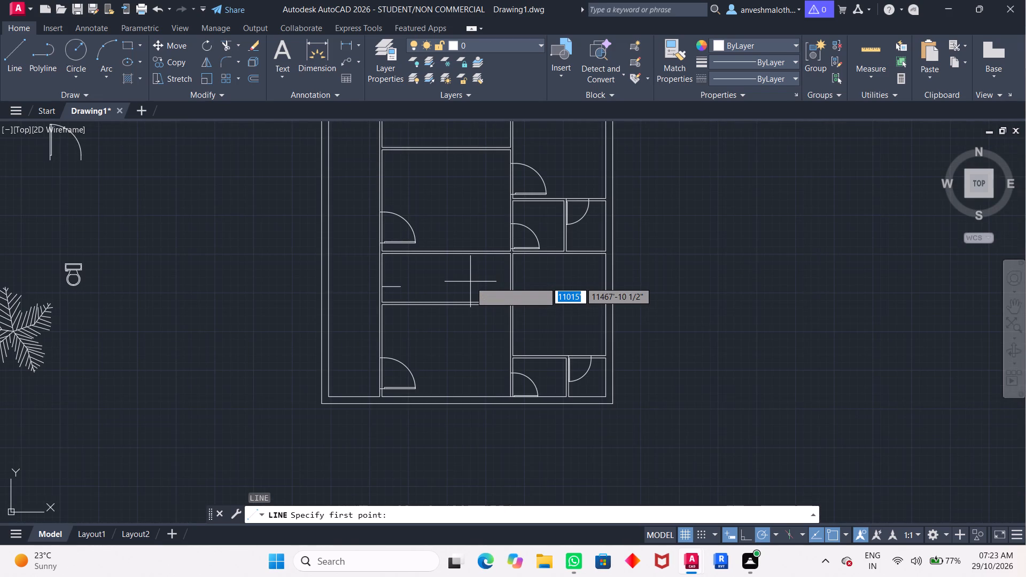
scroll(481, 267, "up", 2)
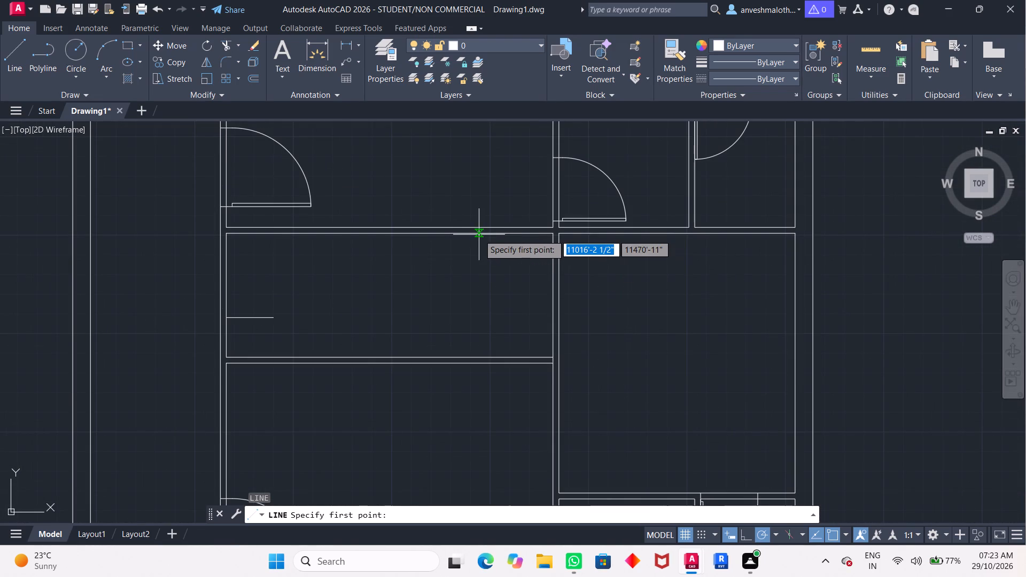
left_click(476, 235)
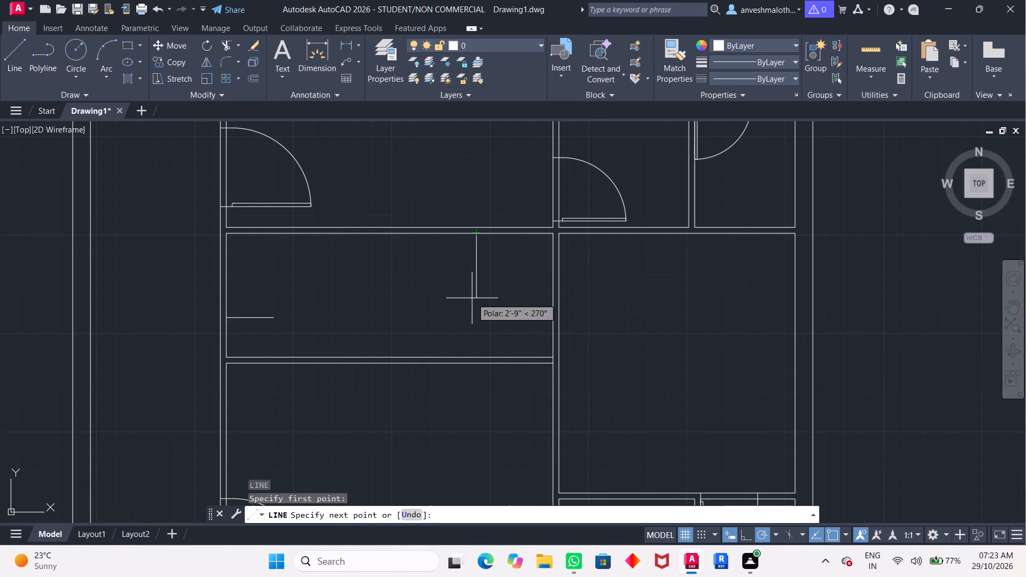
key("2")
key("Return")
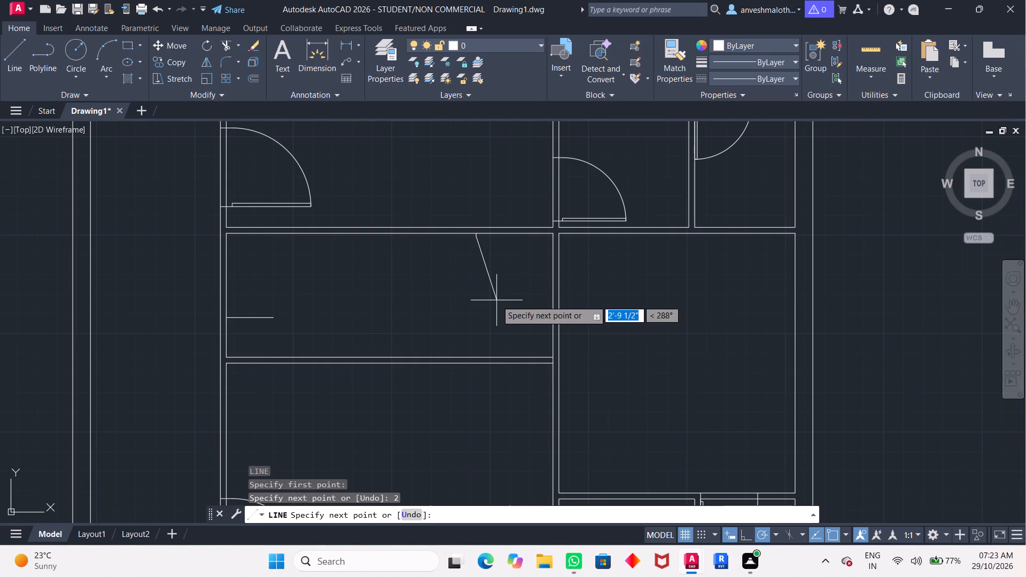
scroll(496, 300, "up", 3)
scroll(496, 300, "down", 3)
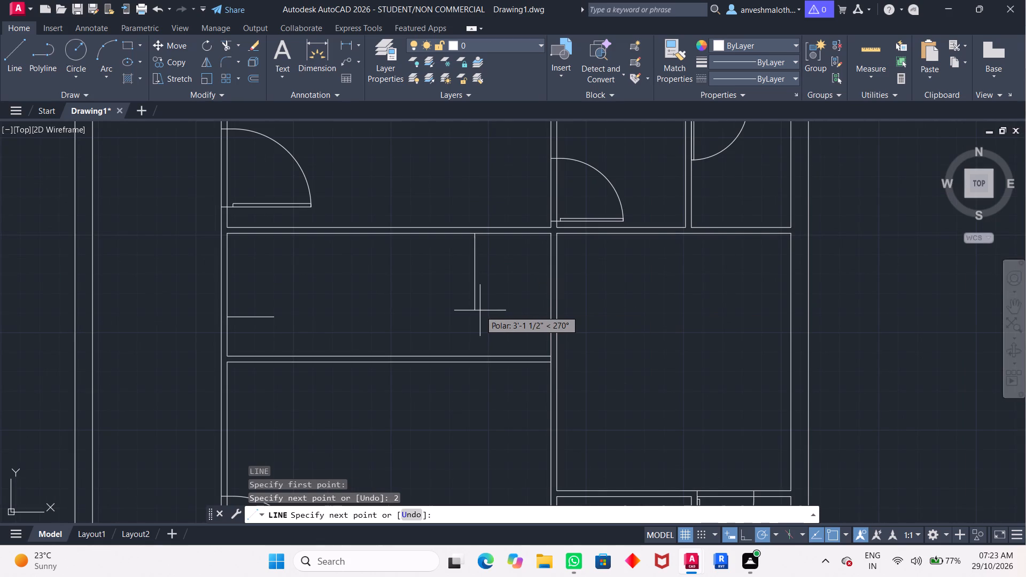
key("ctrl+z")
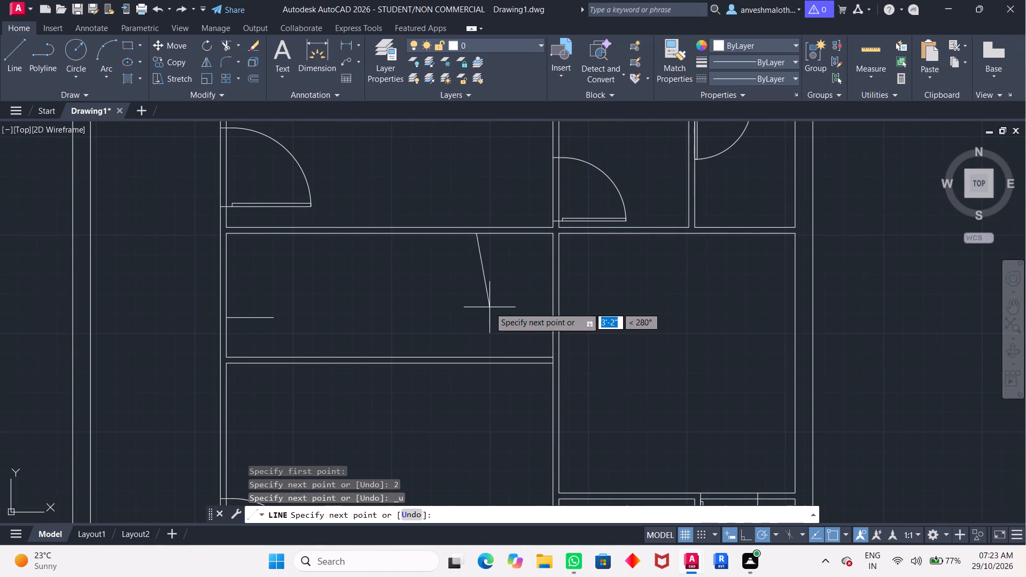
scroll(491, 305, "up", 2)
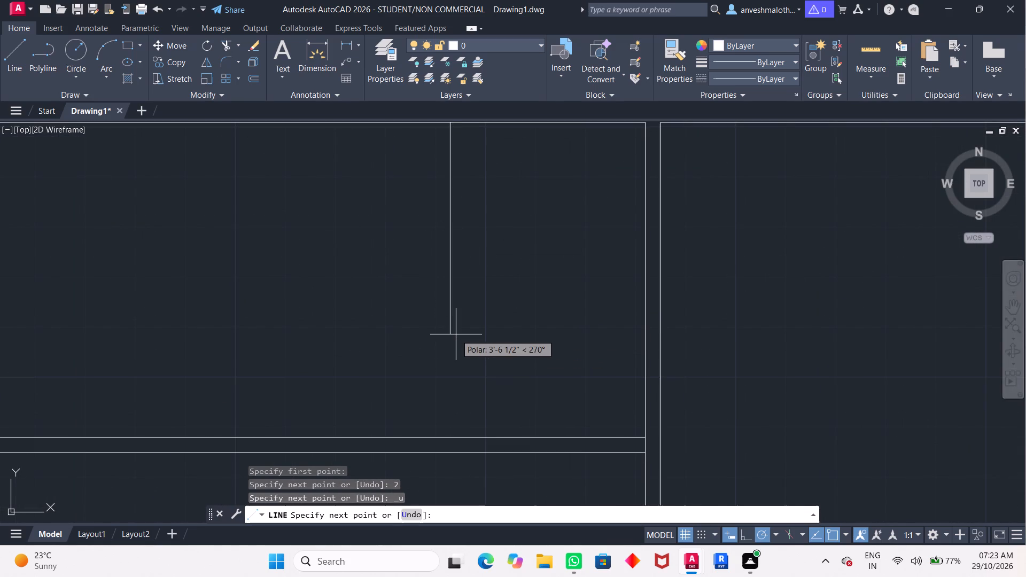
key("2")
key("apostrophe")
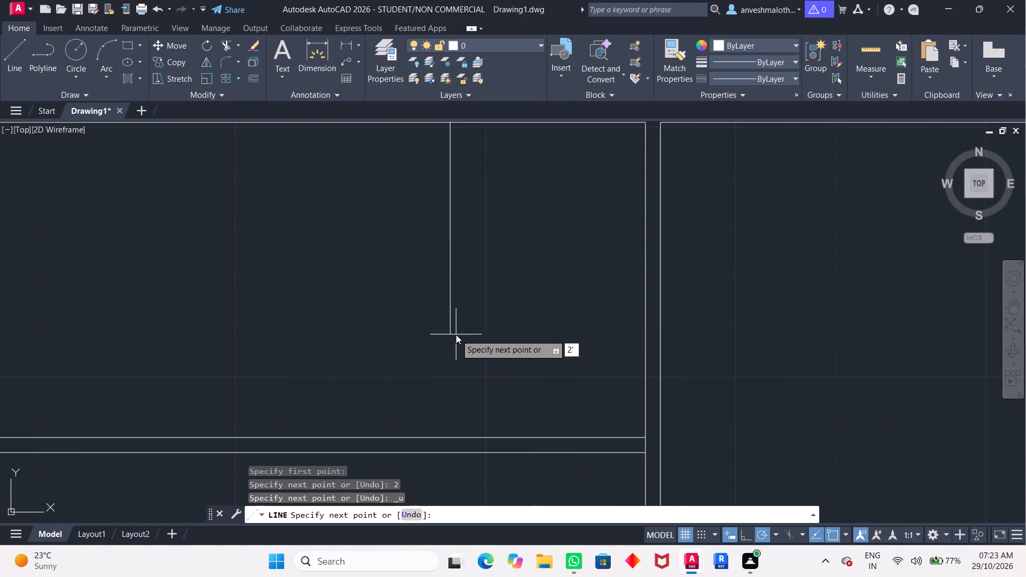
key("Return")
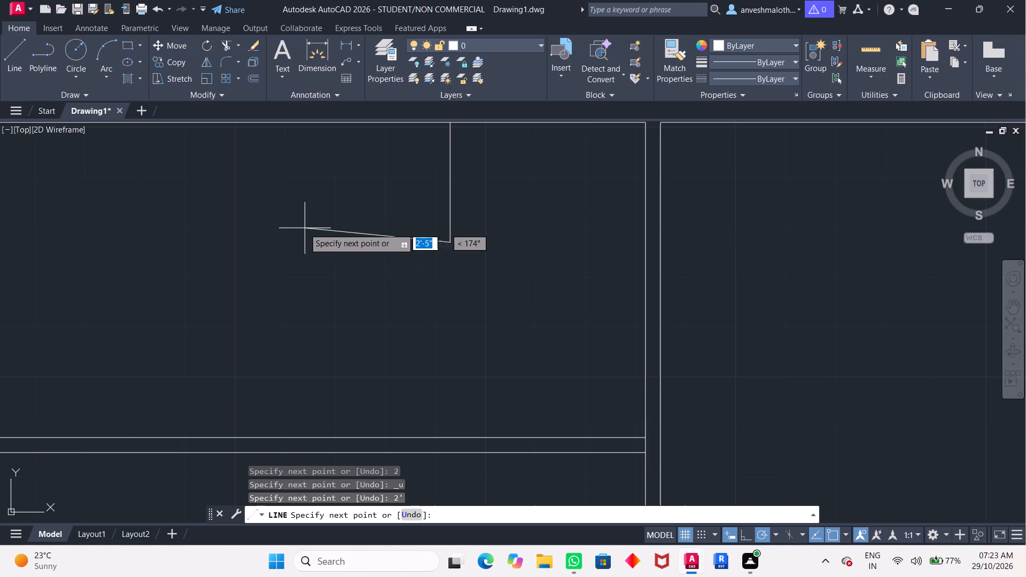
Continue the line west until above the 2' horizontal line's east end, and south to that endpoint, closing the L-shaped outline.
scroll(296, 236, "down", 3)
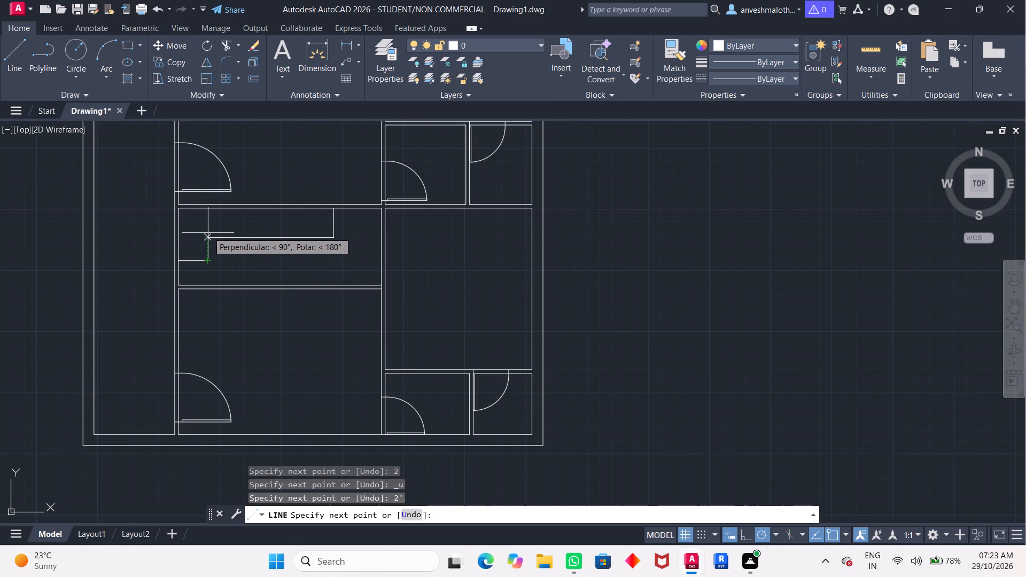
left_click(208, 233)
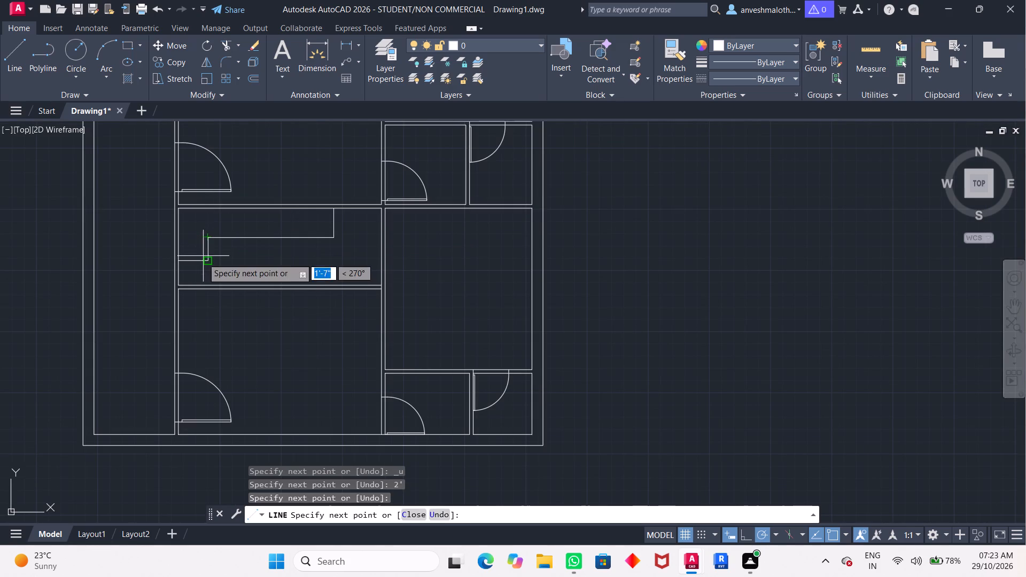
left_click(205, 264)
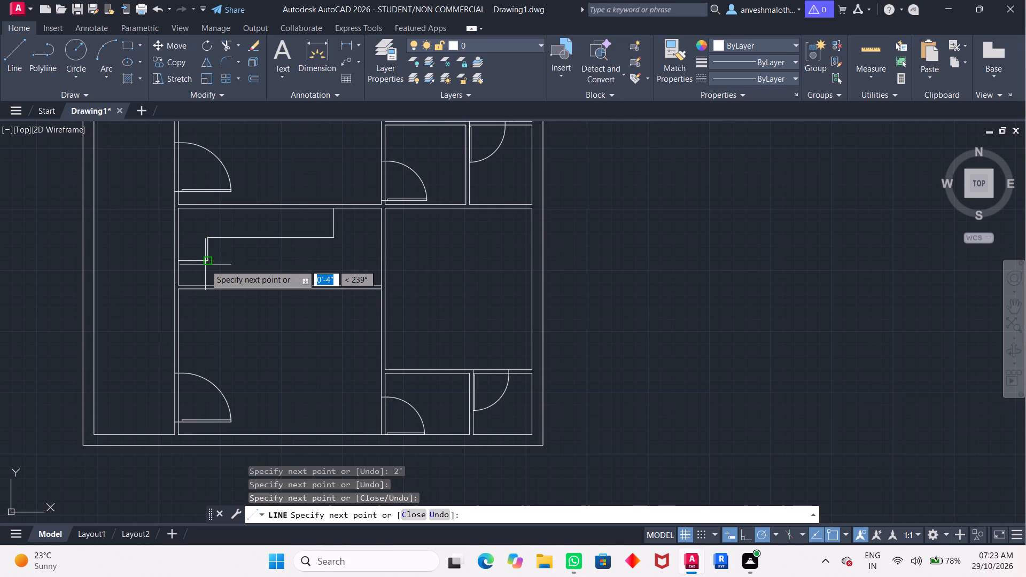
key("space")
Move the L-shaped outline's long horizontal edge about 5 1/2" north and shorten the western vertical edge to meet it.
scroll(247, 277, "down", 1)
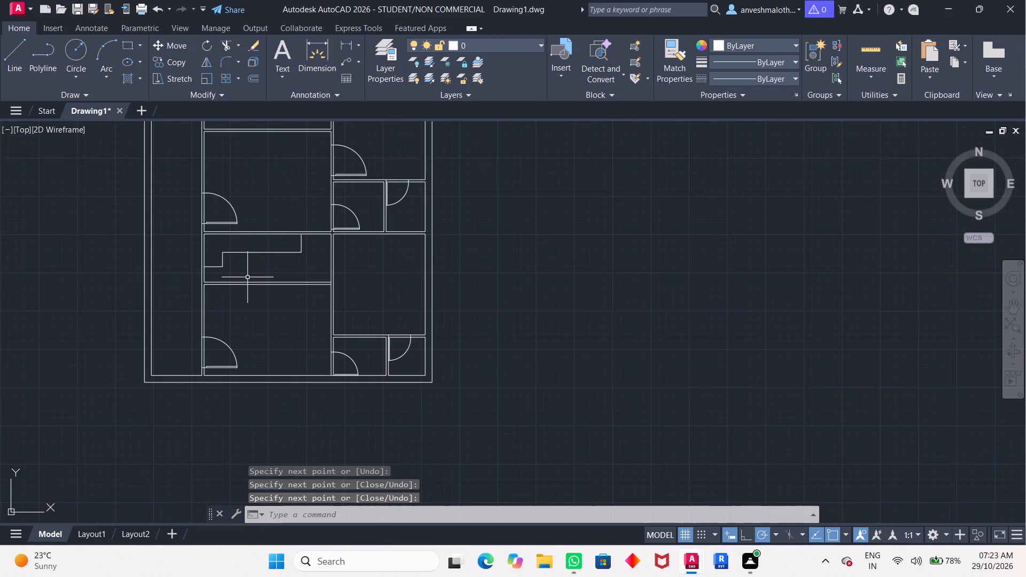
scroll(251, 272, "up", 3)
scroll(265, 268, "down", 1)
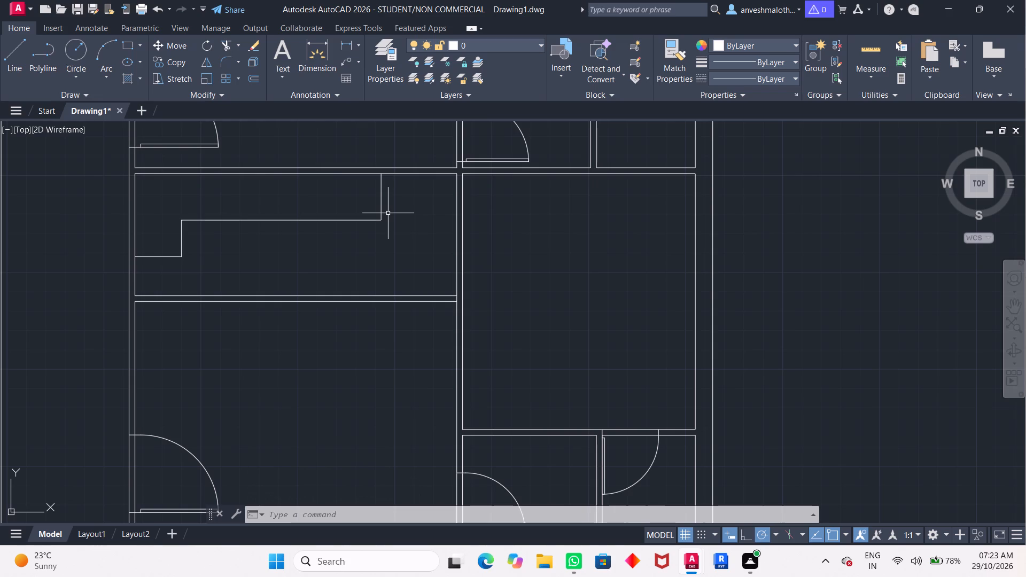
left_click(207, 220)
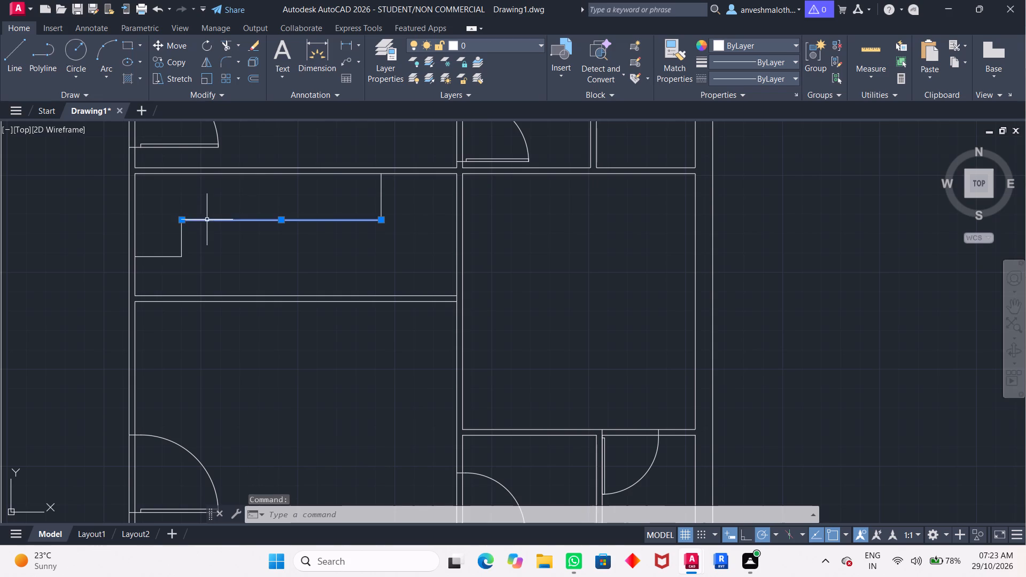
left_click_drag(282, 223, 282, 207)
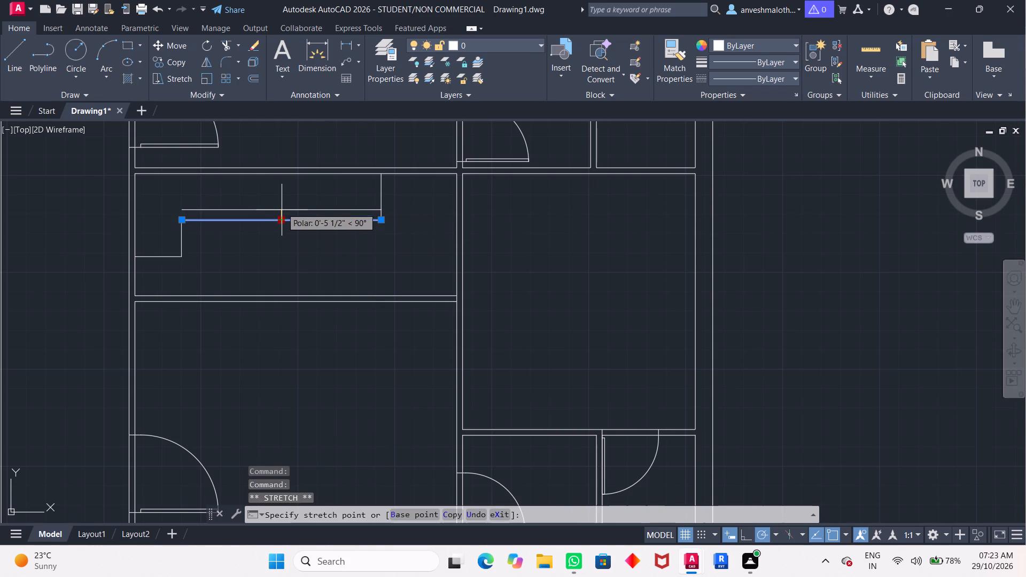
left_click_drag(282, 207, 282, 209)
left_click(282, 209)
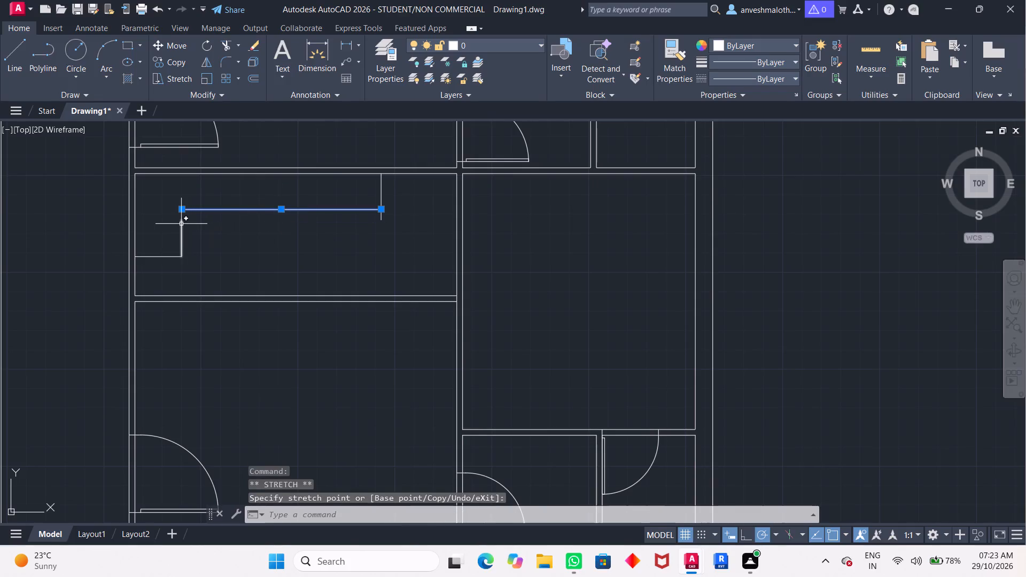
left_click(181, 224)
left_click_drag(181, 223, 183, 211)
double_click(183, 211)
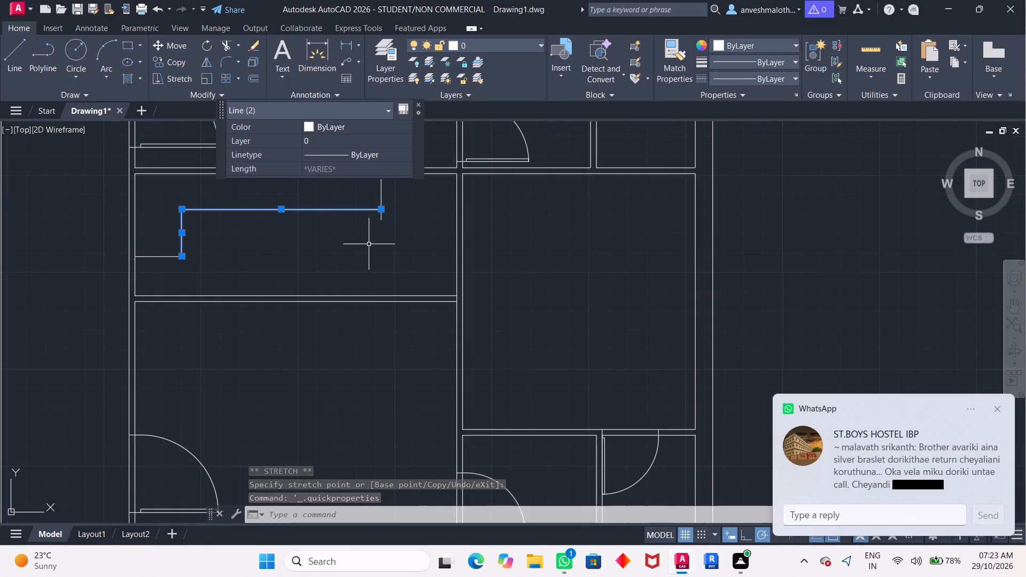
key("Escape")
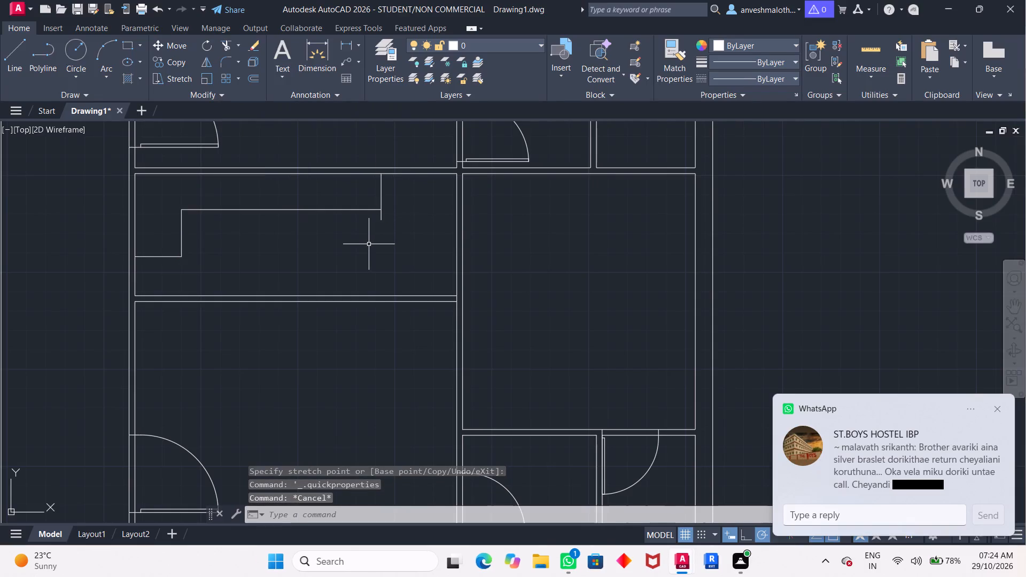
Move the outline's western vertical edge slightly west and stretch the long horizontal edge's west end to meet it.
left_click(182, 222)
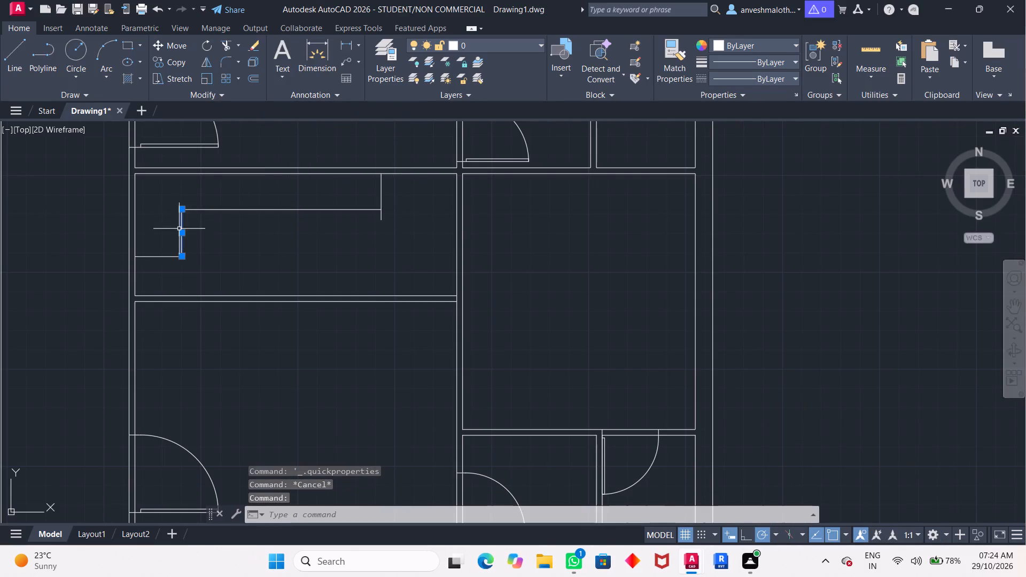
left_click_drag(182, 232, 172, 232)
left_click(172, 232)
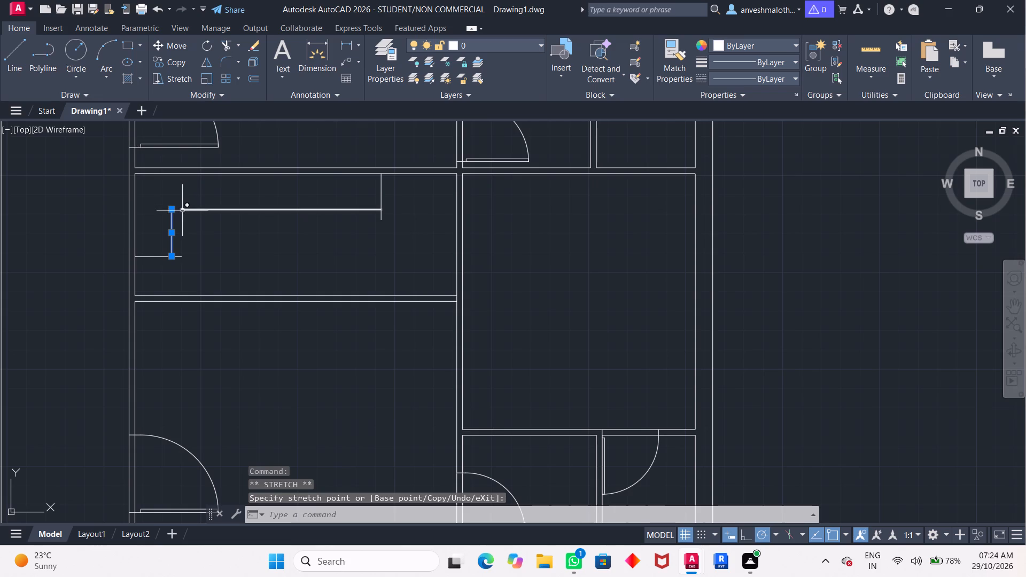
left_click(182, 211)
left_click_drag(181, 212, 172, 213)
left_click(172, 213)
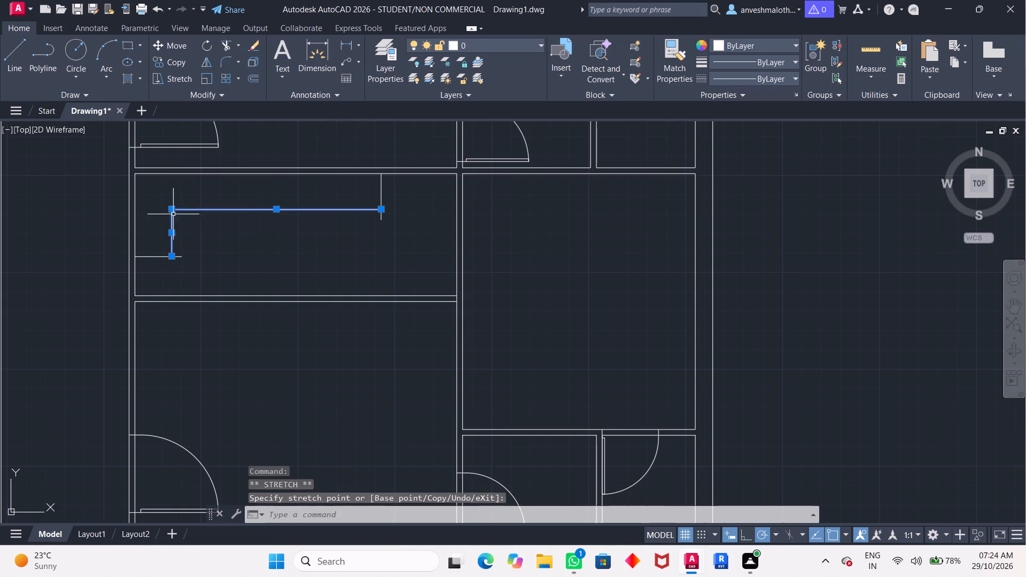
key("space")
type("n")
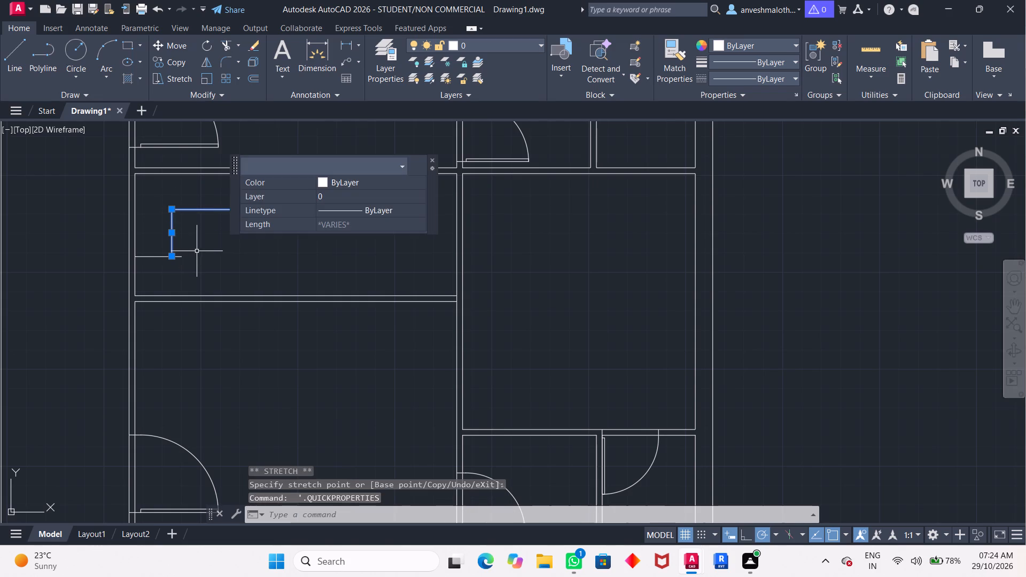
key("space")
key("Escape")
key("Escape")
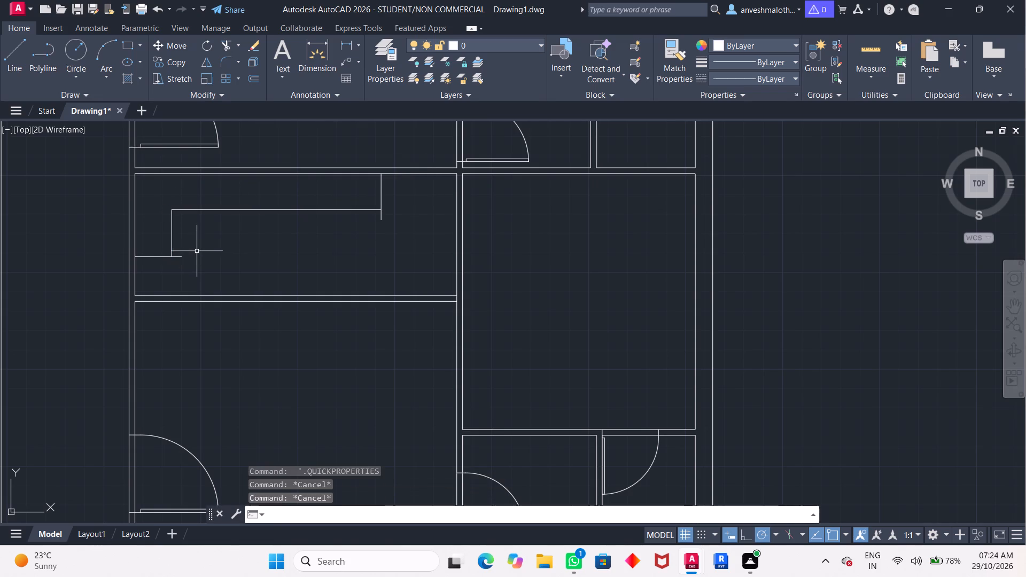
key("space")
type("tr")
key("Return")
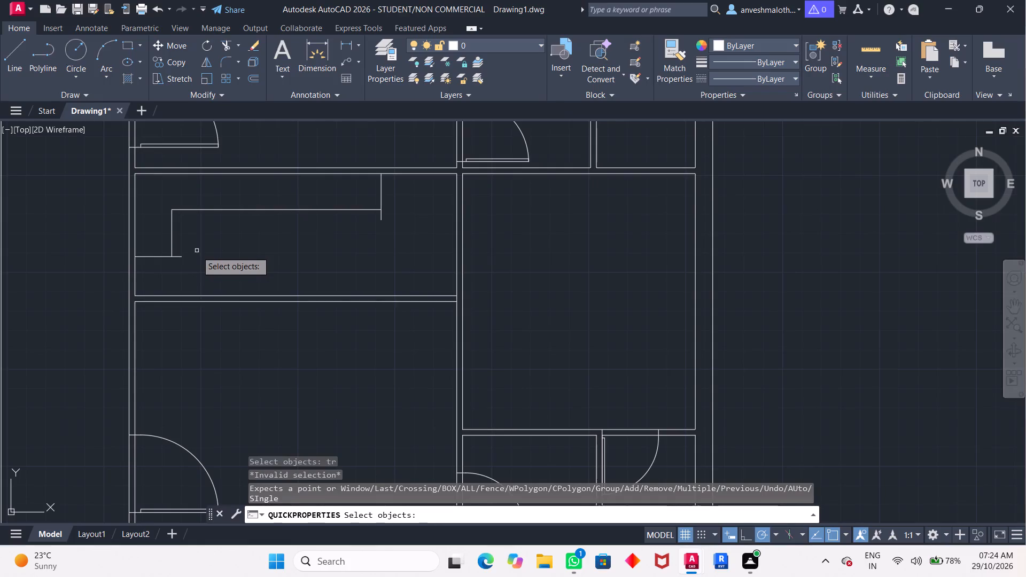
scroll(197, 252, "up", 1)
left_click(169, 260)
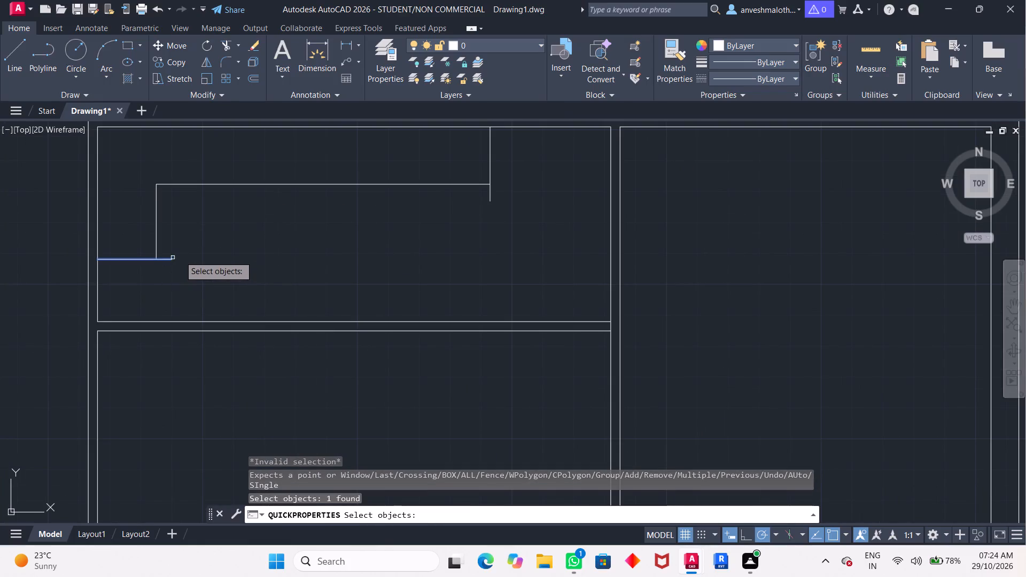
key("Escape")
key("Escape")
Trim the L-shaped outline's overhanging ends: the short horizontal edge's east end and the eastern vertical edge's south end.
type("tr")
key("Return")
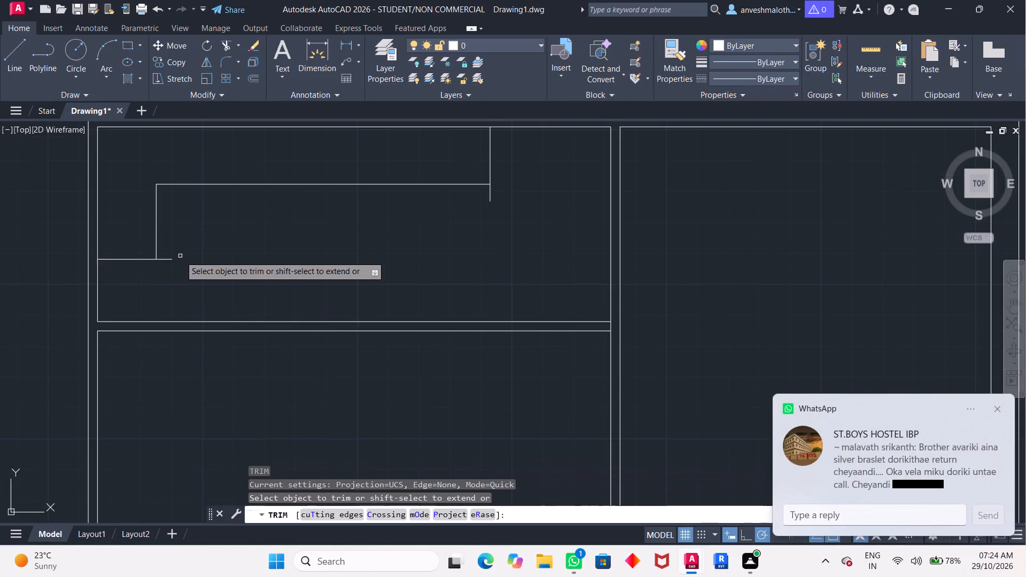
left_click(167, 259)
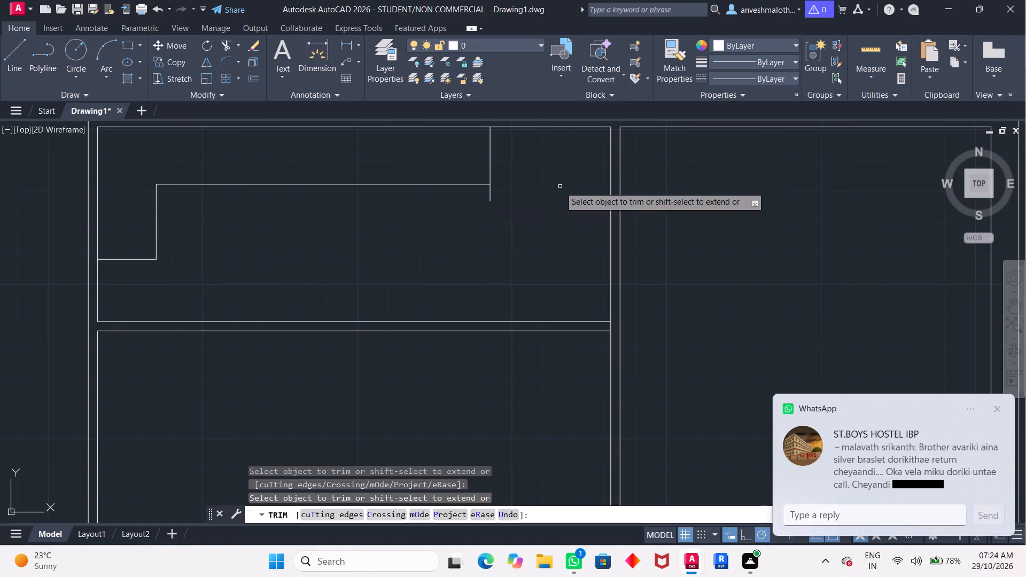
left_click(492, 192)
scroll(477, 195, "down", 2)
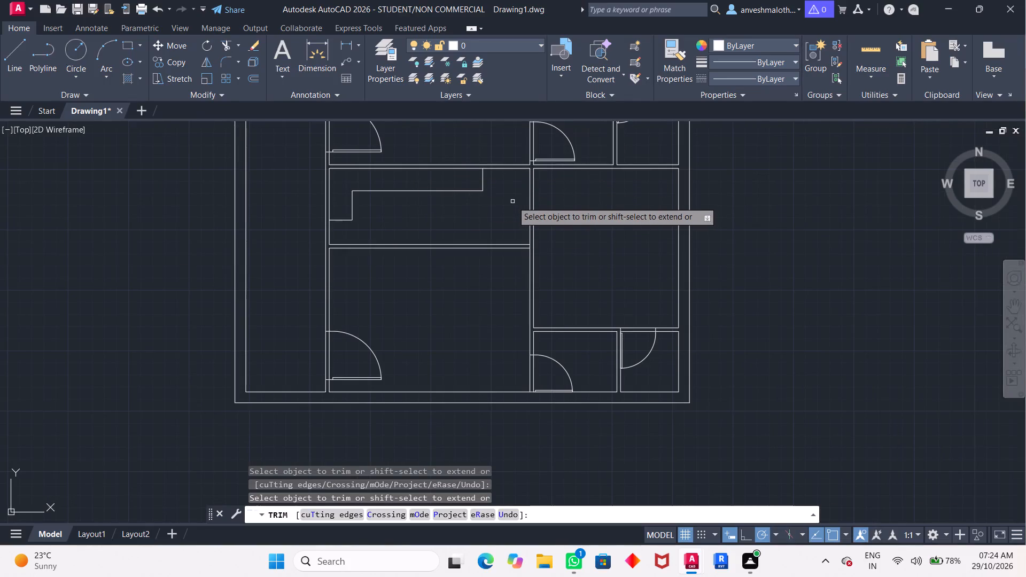
key("Escape")
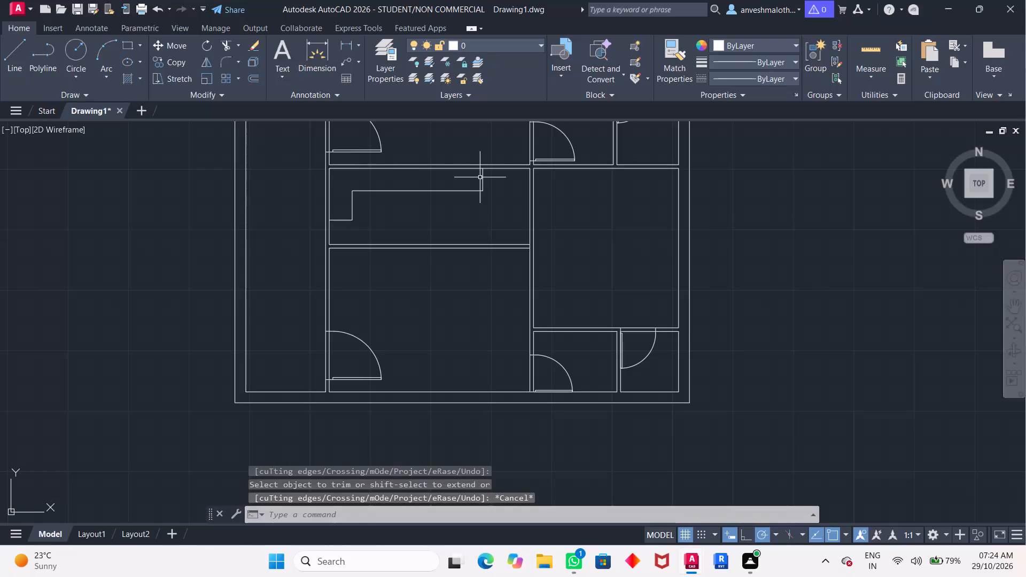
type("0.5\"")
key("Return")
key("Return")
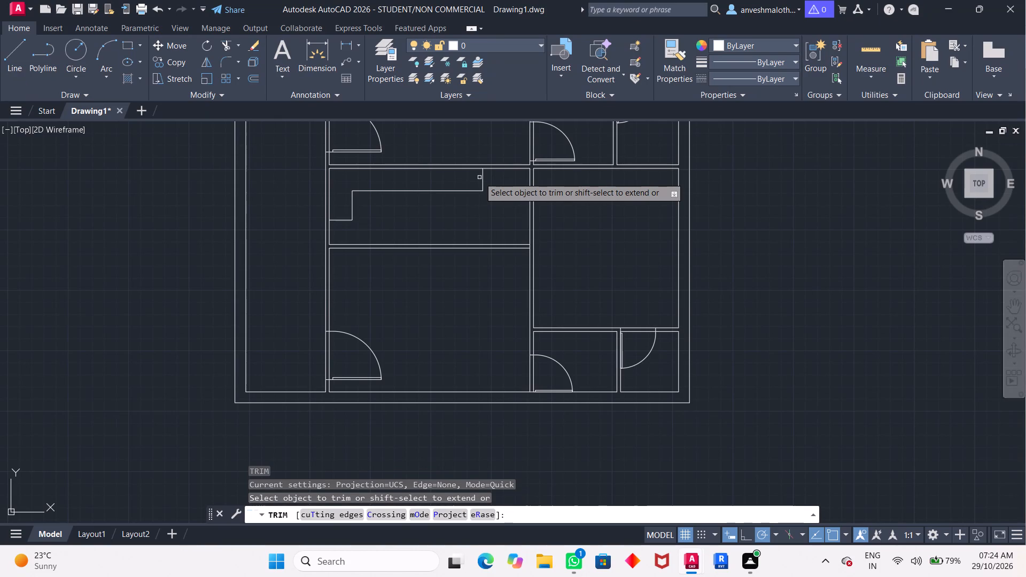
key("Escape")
Offset the L-shaped outline's eastern vertical edge 0.5" west and its long horizontal edge 0.5" north.
key("o")
key("Return")
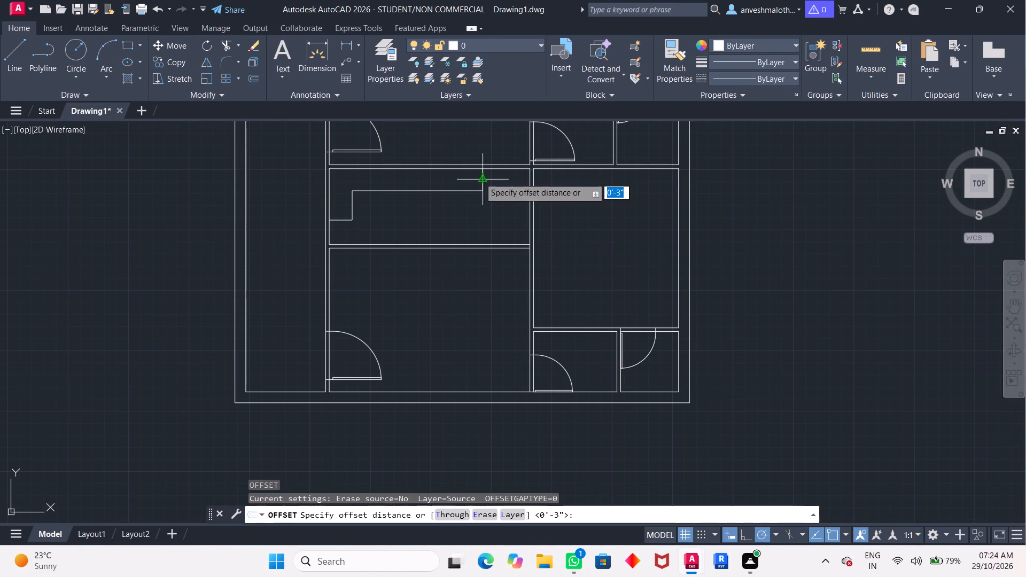
type("0.5\"")
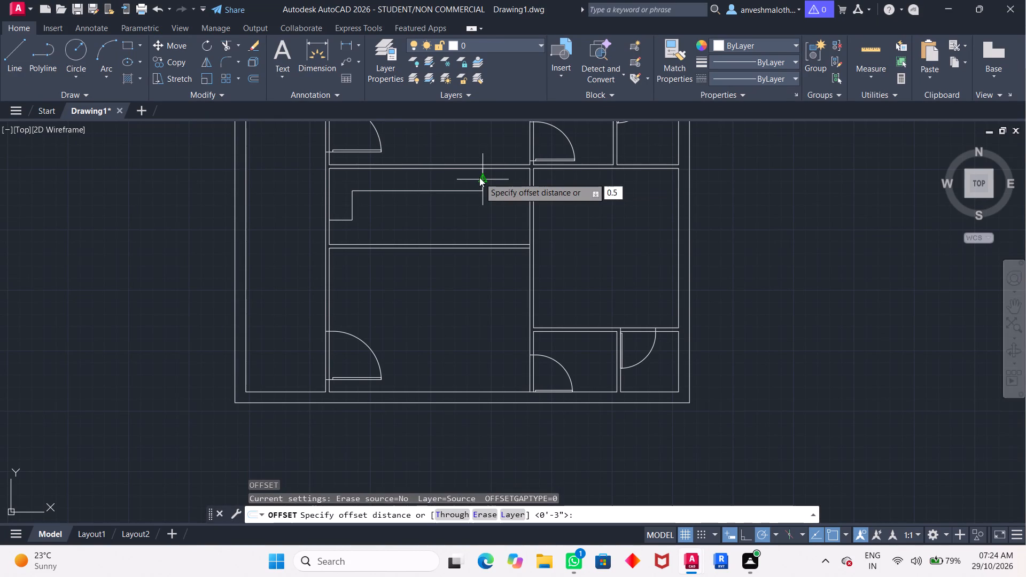
key("Return")
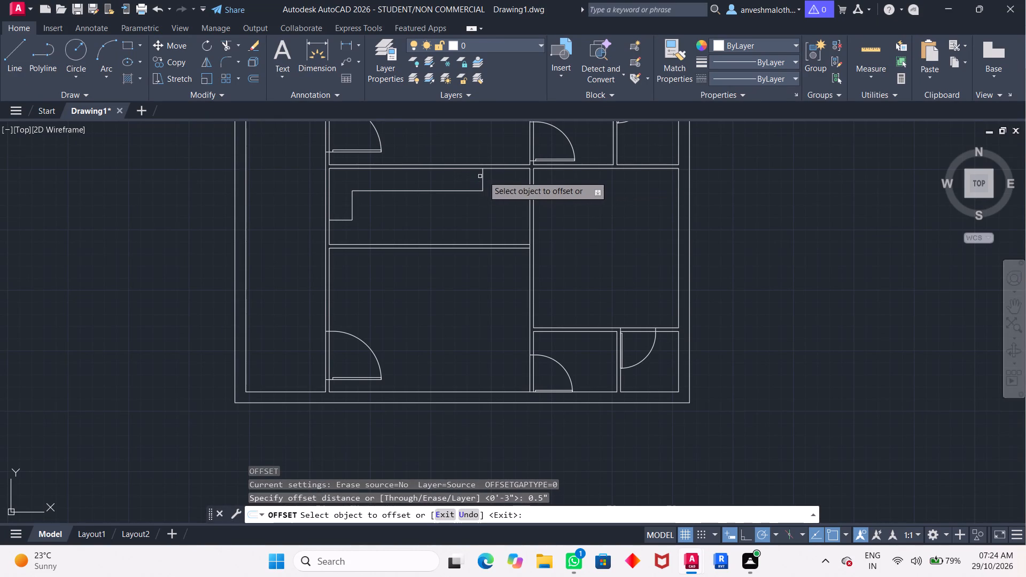
scroll(484, 175, "up", 2)
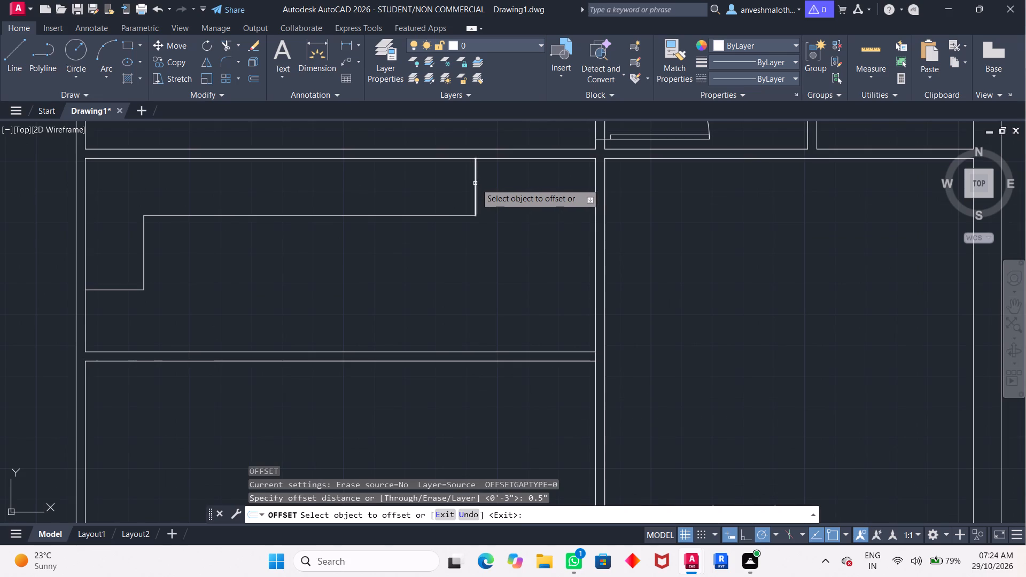
left_click_drag(476, 183, 463, 189)
left_click(463, 189)
left_click_drag(458, 215, 459, 207)
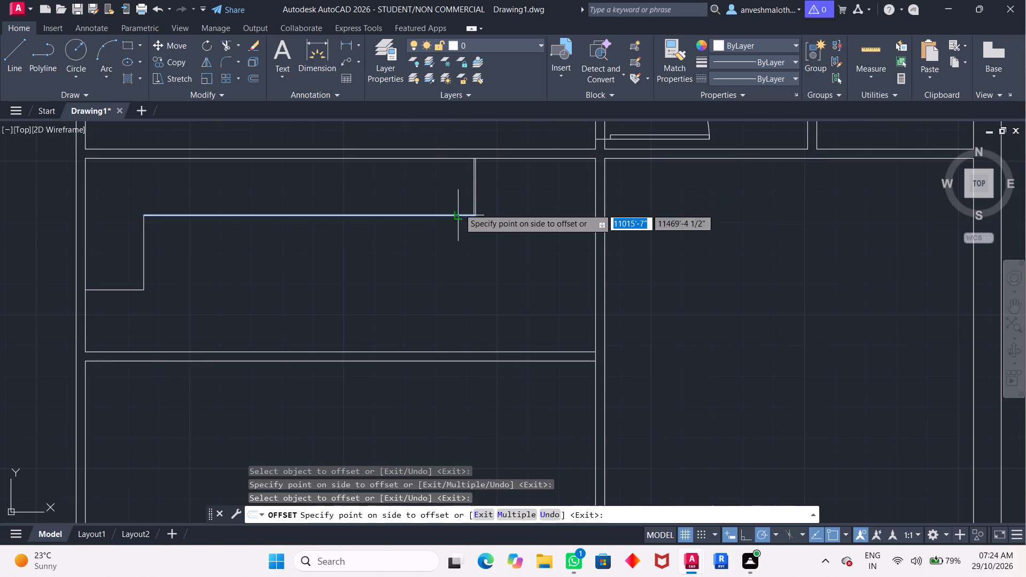
left_click_drag(459, 207, 459, 201)
left_click(459, 201)
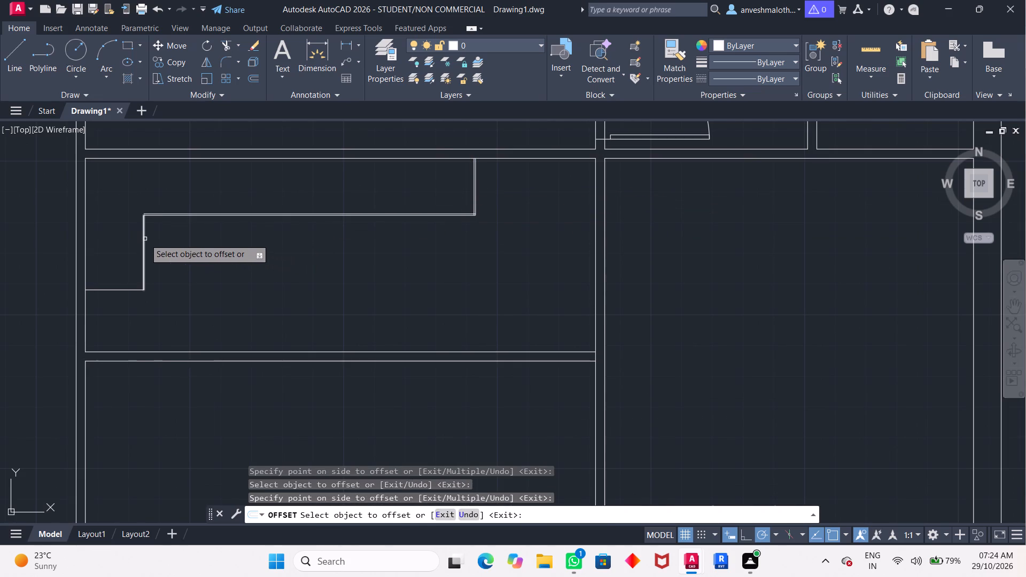
Offset the outline's western vertical edge 0.5" west and its short horizontal edge 0.5" north.
left_click(145, 239)
left_click_drag(145, 239, 98, 249)
left_click(98, 249)
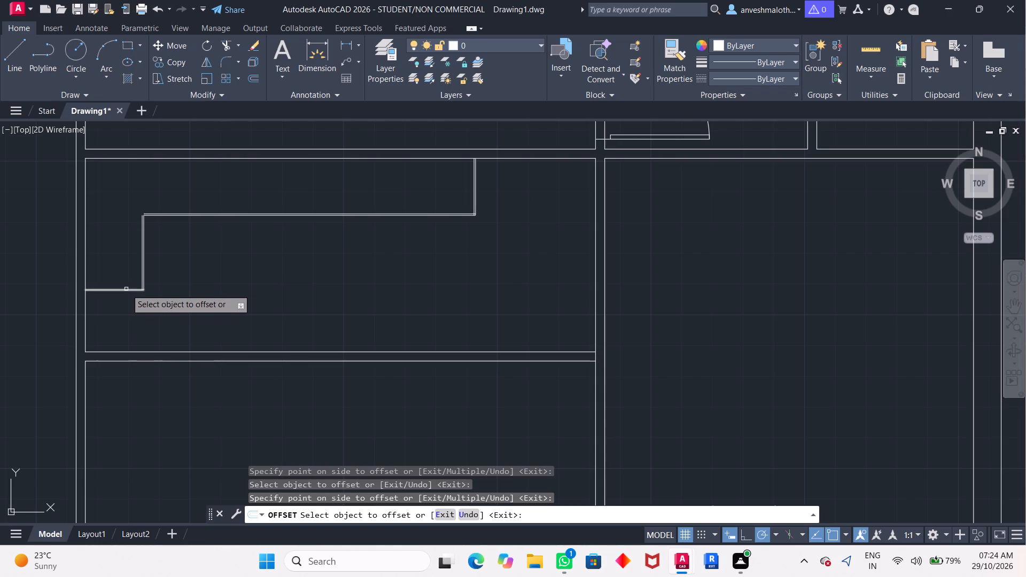
left_click_drag(127, 291, 127, 274)
left_click(127, 274)
scroll(143, 290, "up", 4)
scroll(146, 282, "down", 3)
middle_click_drag(181, 249, 167, 325)
scroll(167, 234, "up", 2)
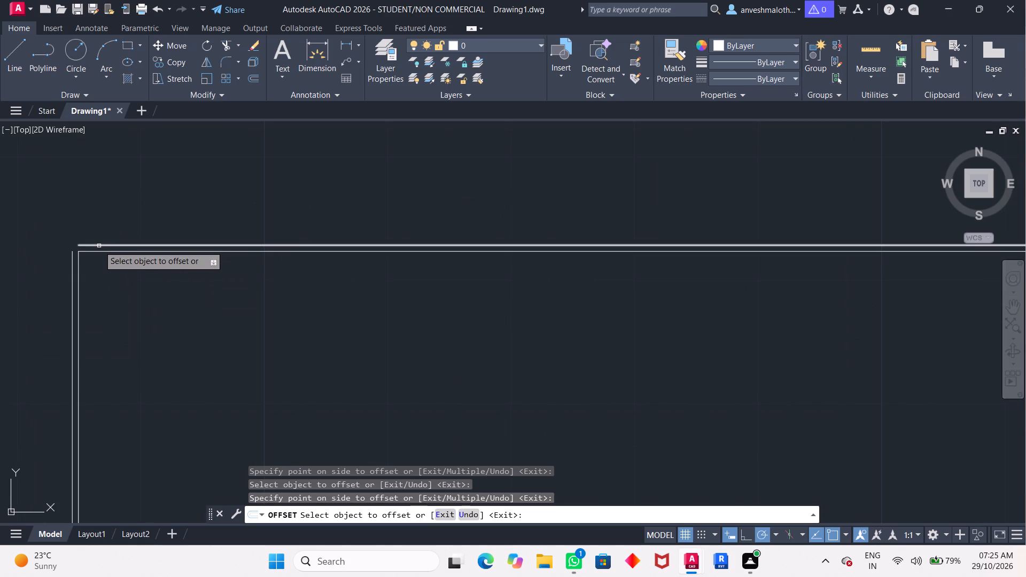
key("space")
key("space")
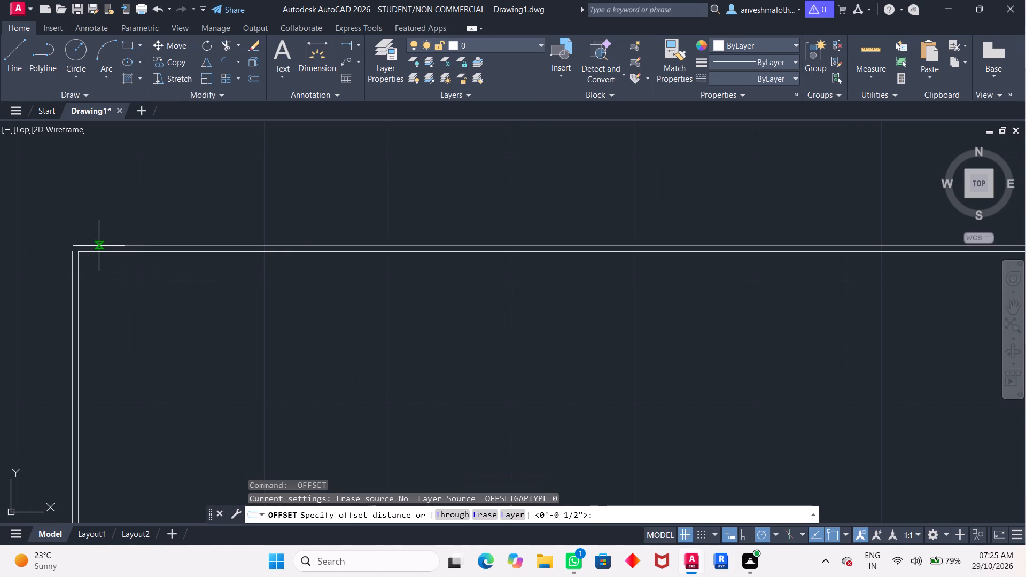
key("Escape")
Stretch the offset long horizontal and western vertical lines to meet at the outline's inner bend, and trim the overshooting west end.
left_click(127, 246)
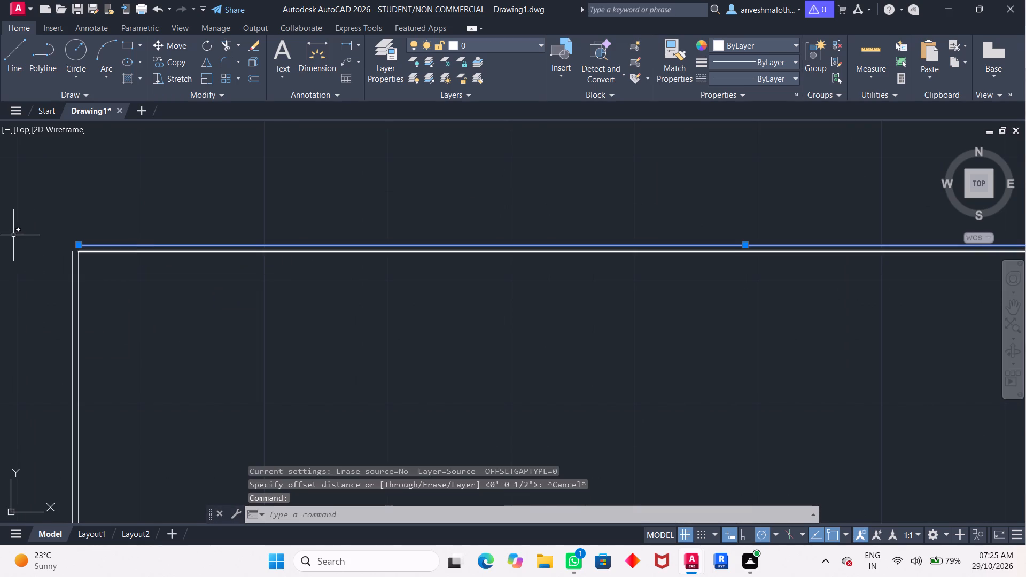
left_click_drag(77, 247, 67, 244)
left_click(67, 244)
scroll(69, 262, "up", 4)
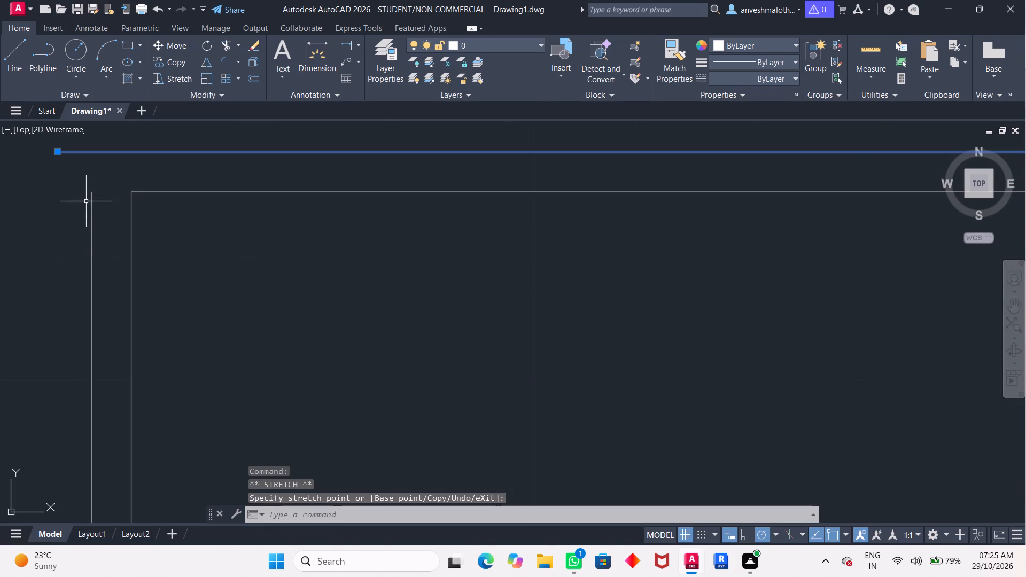
left_click(91, 193)
left_click_drag(91, 193, 90, 175)
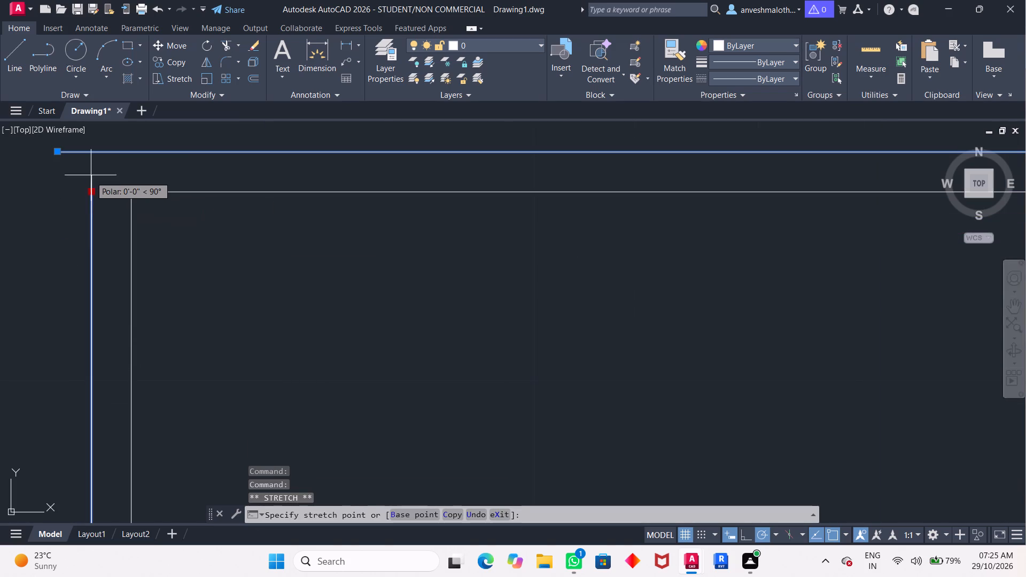
left_click_drag(90, 175, 92, 157)
left_click(92, 156)
left_click(91, 152)
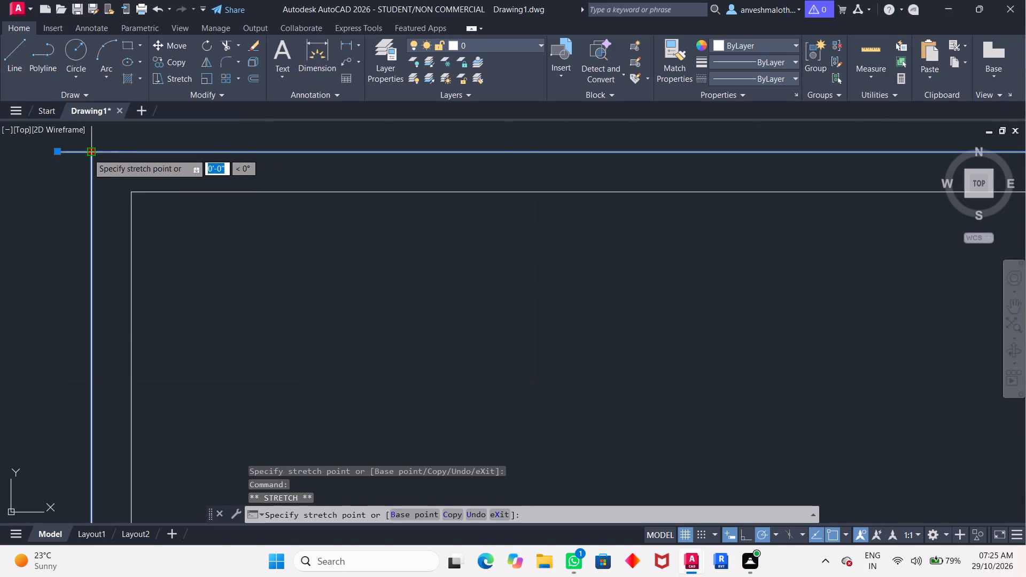
scroll(104, 220, "down", 2)
key("Escape")
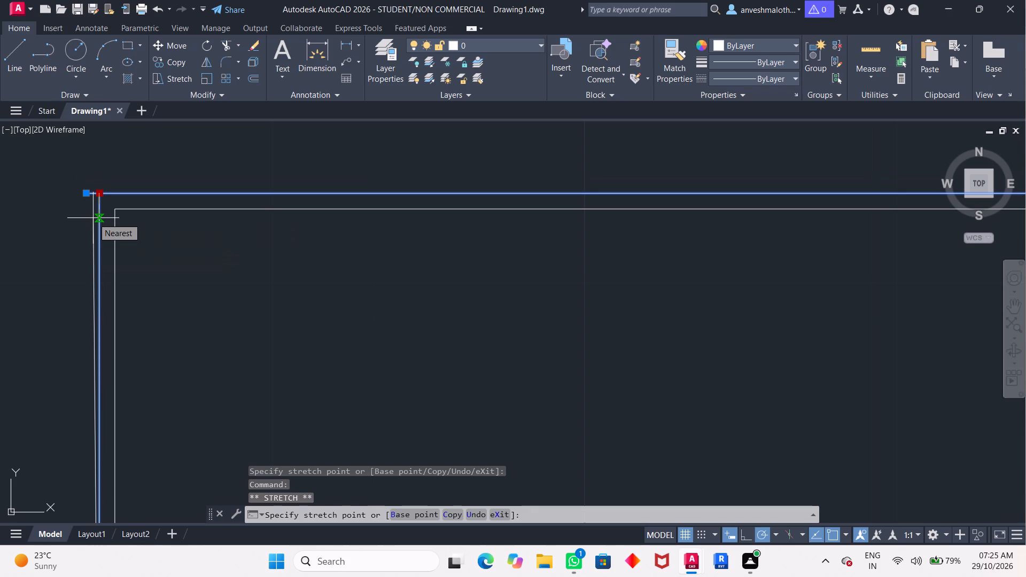
type("tr")
key("Return")
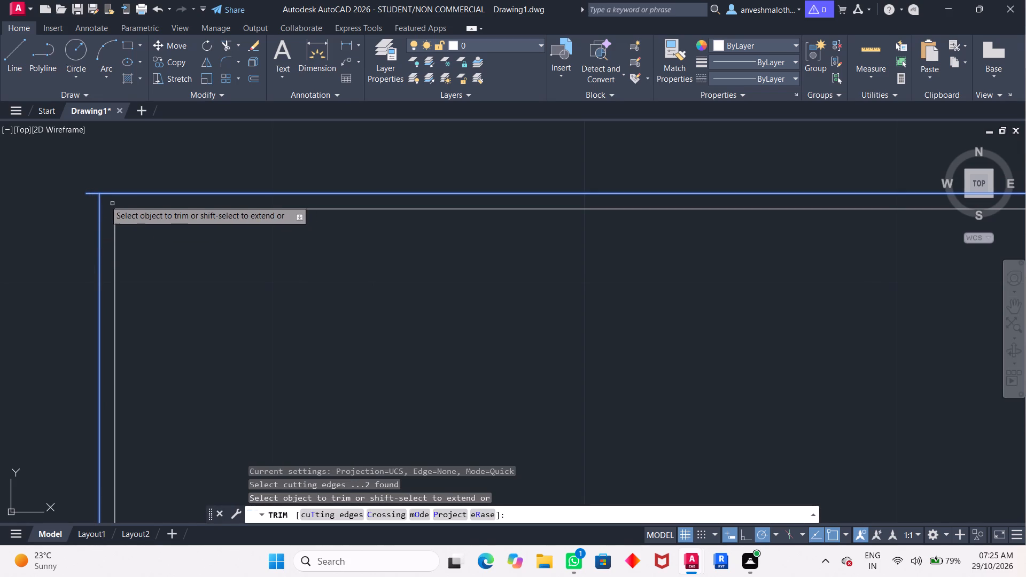
left_click(88, 192)
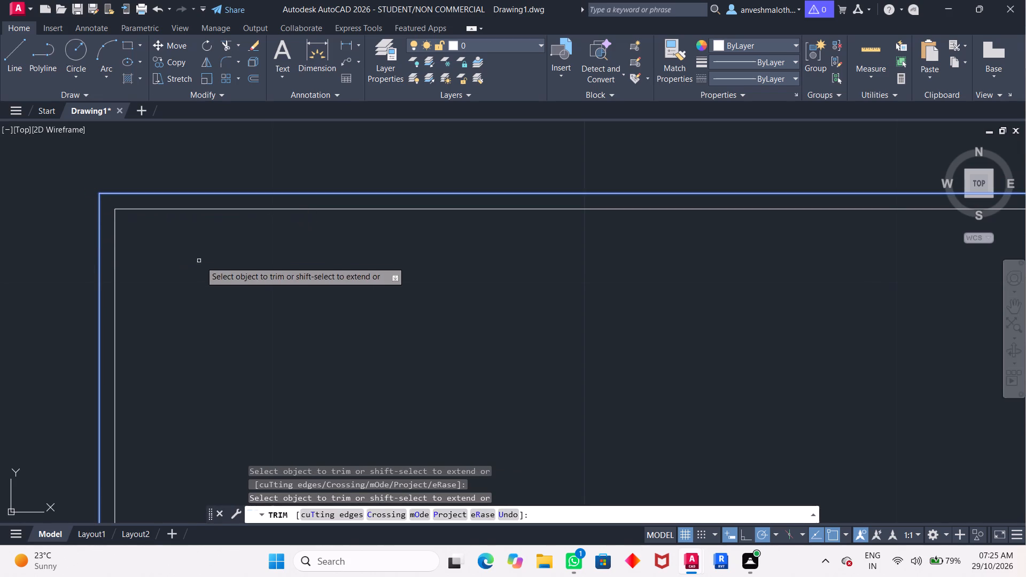
scroll(204, 259, "down", 3)
key("space")
Trim the wall line between the doubled short horizontal edges and the crossing offset ends at that edge's east corner.
key("space")
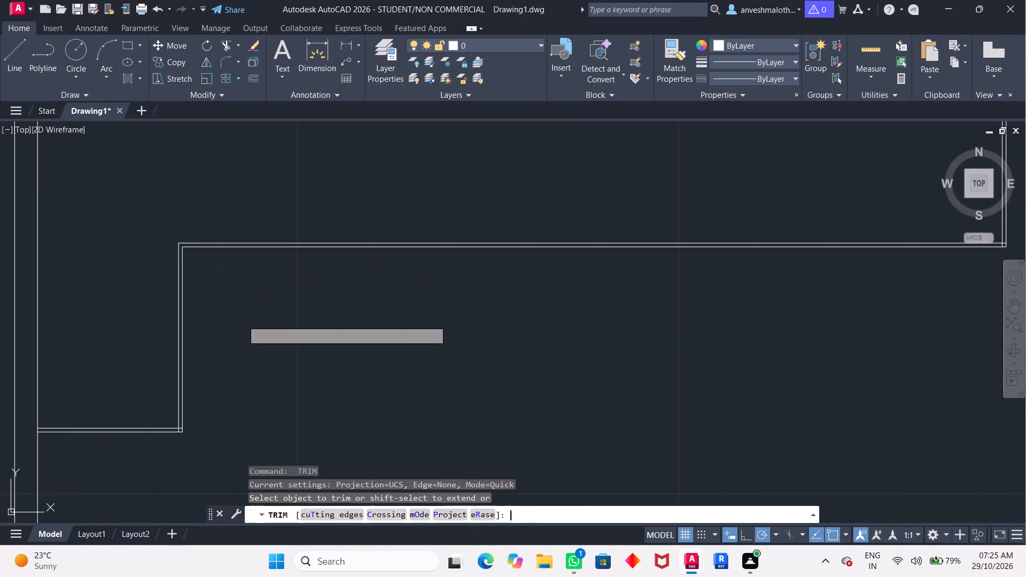
middle_click_drag(260, 404, 295, 229)
scroll(130, 323, "up", 3)
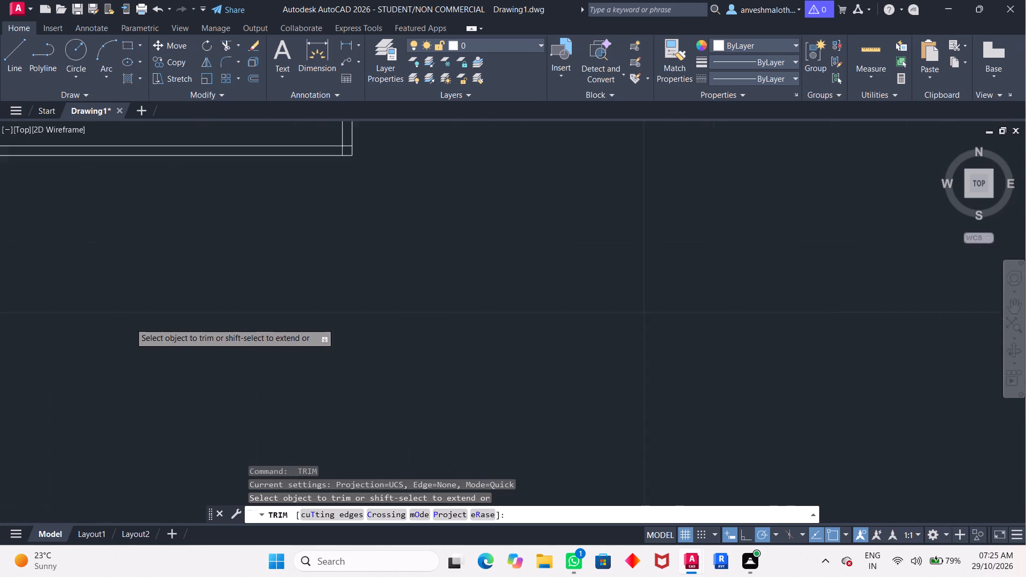
scroll(99, 285, "down", 3)
scroll(73, 259, "up", 2)
middle_click_drag(73, 259, 260, 304)
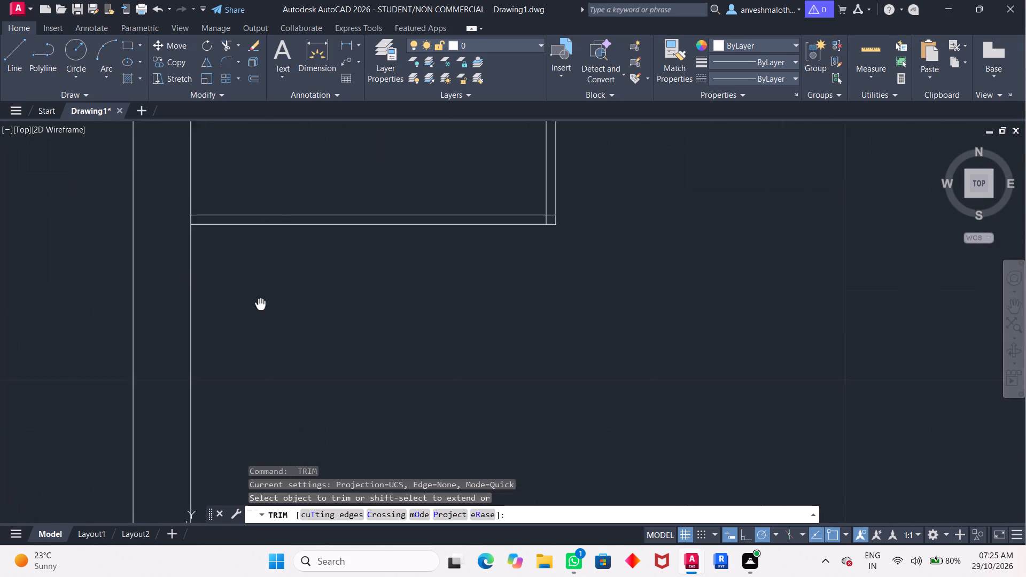
left_click(201, 224)
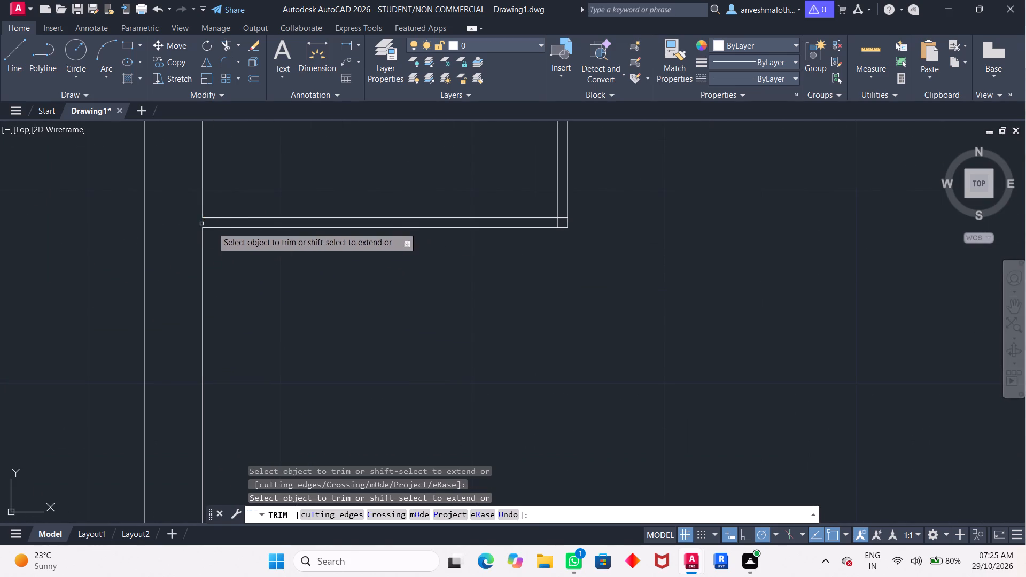
scroll(568, 226, "up", 3)
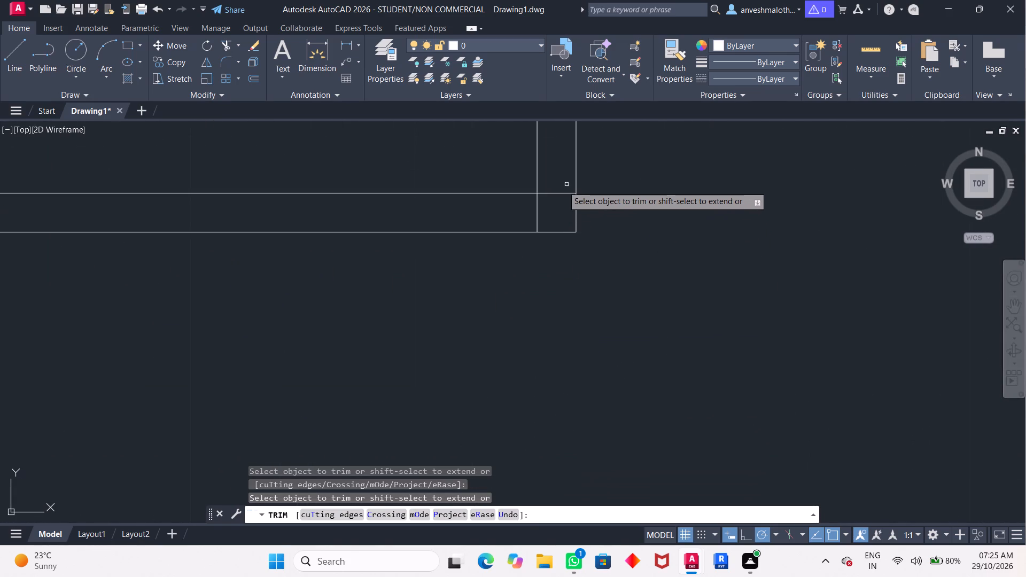
left_click(555, 191)
left_click(538, 207)
Trim the crossing offset line ends where the long horizontal edge meets the eastern vertical edge.
scroll(548, 197, "down", 3)
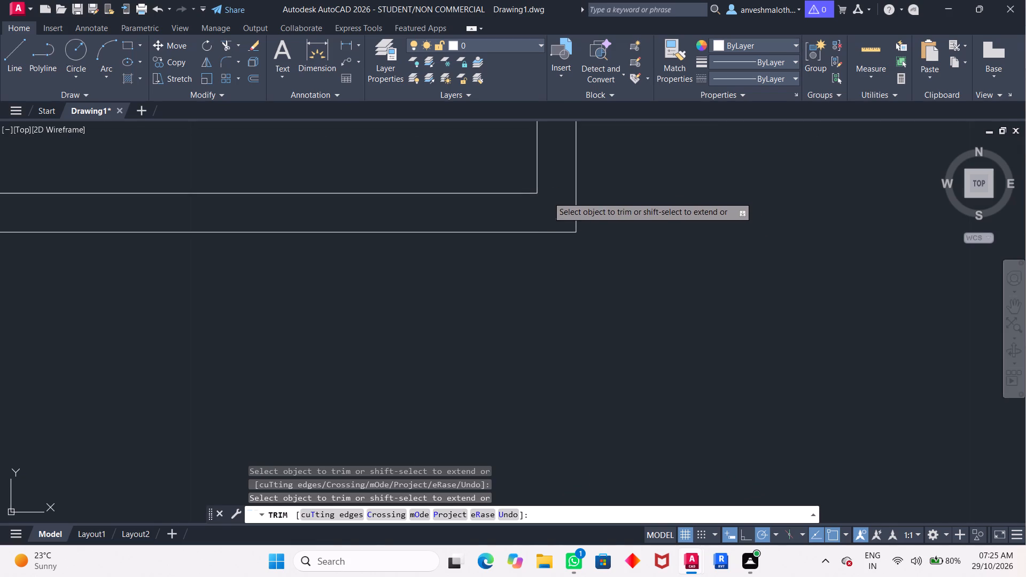
scroll(548, 197, "down", 1)
middle_click_drag(560, 182, 423, 405)
scroll(452, 208, "up", 2)
middle_click_drag(452, 208, 448, 225)
scroll(448, 225, "down", 4)
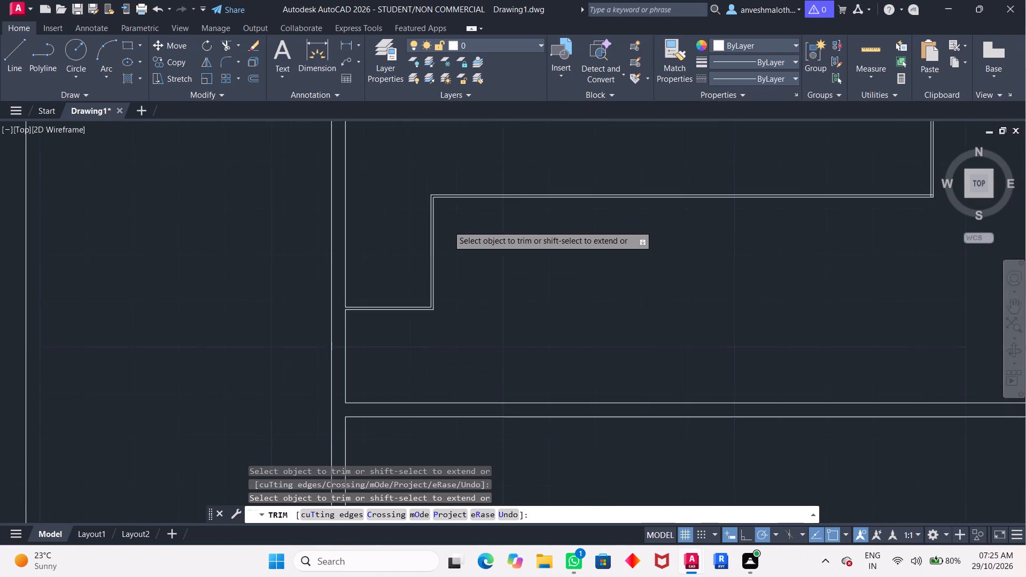
middle_click_drag(635, 223, 37, 339)
scroll(284, 357, "up", 3)
middle_click_drag(457, 299, 466, 402)
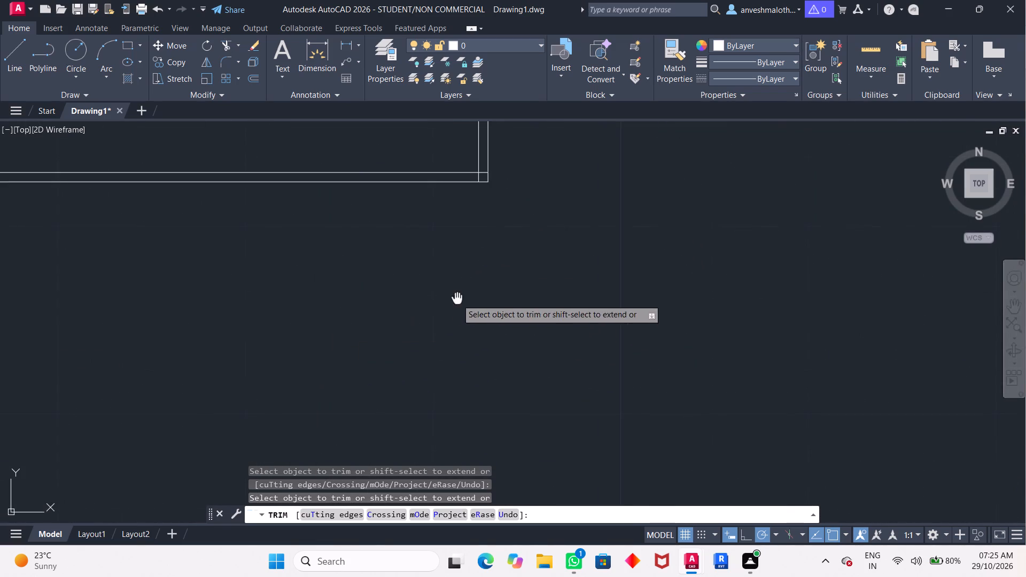
middle_click_drag(466, 402, 477, 430)
scroll(587, 298, "up", 2)
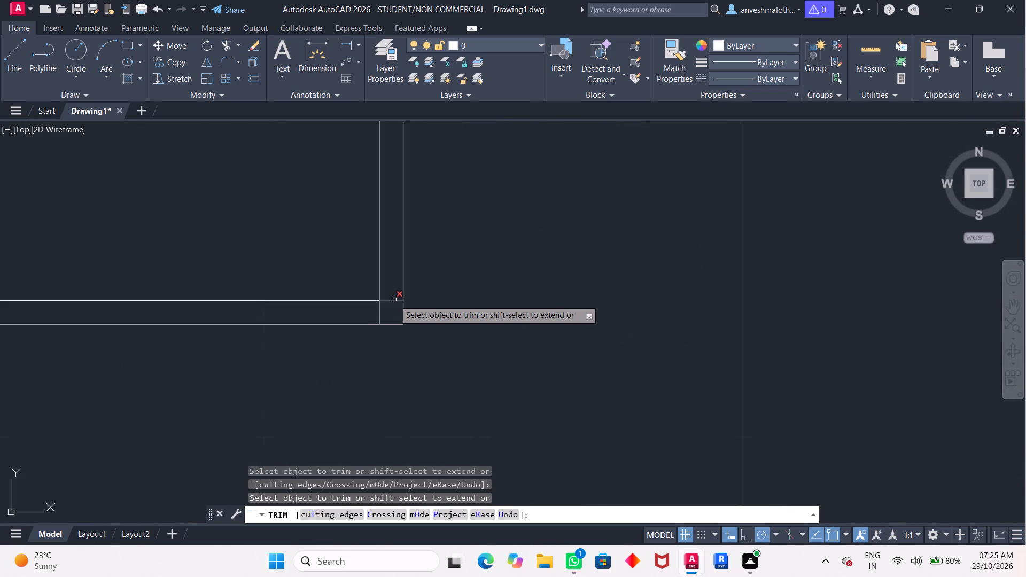
left_click(394, 300)
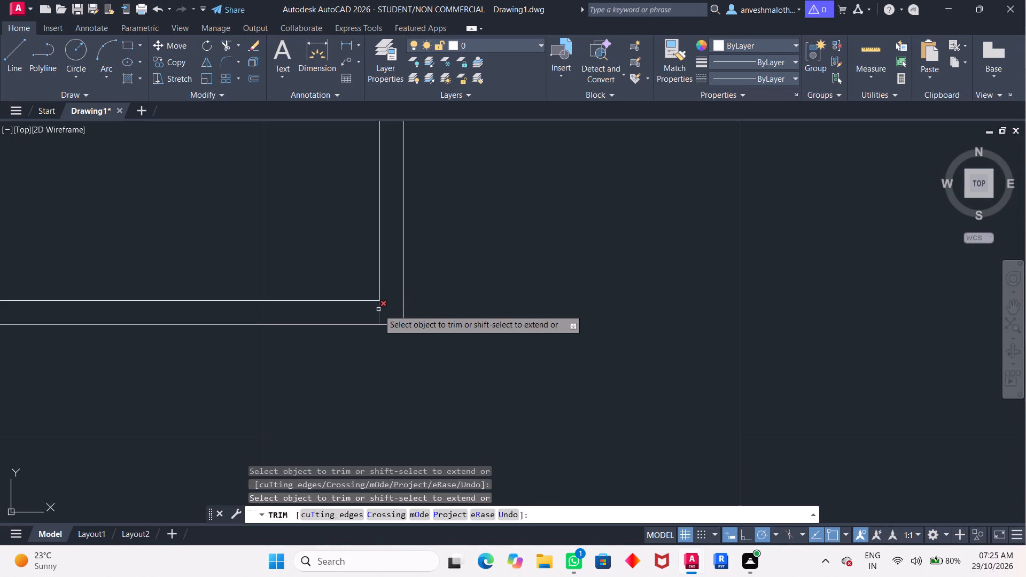
left_click(378, 309)
Trim the room's north wall line between the doubled eastern vertical edges of the outline.
scroll(400, 174, "down", 3)
middle_click_drag(403, 154, 455, 345)
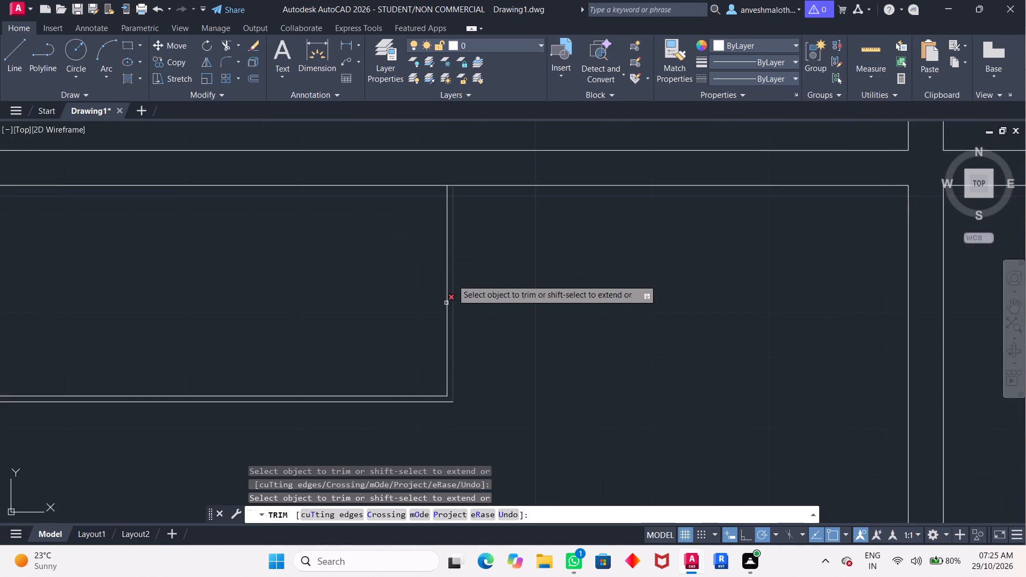
scroll(454, 250, "up", 3)
middle_click_drag(456, 246, 471, 368)
middle_click_drag(424, 167, 471, 327)
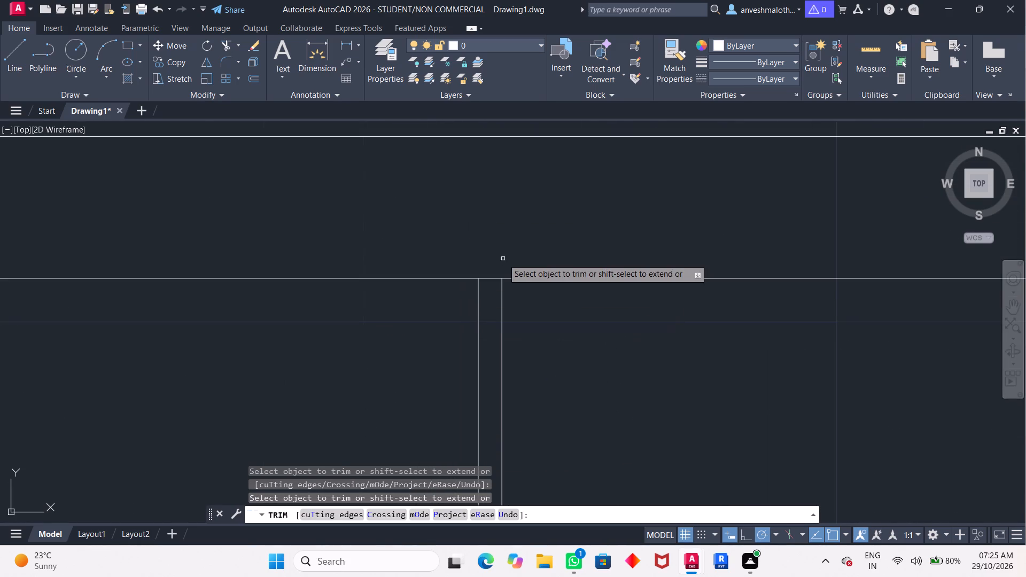
left_click(486, 278)
scroll(491, 275, "down", 6)
middle_click_drag(515, 316, 515, 317)
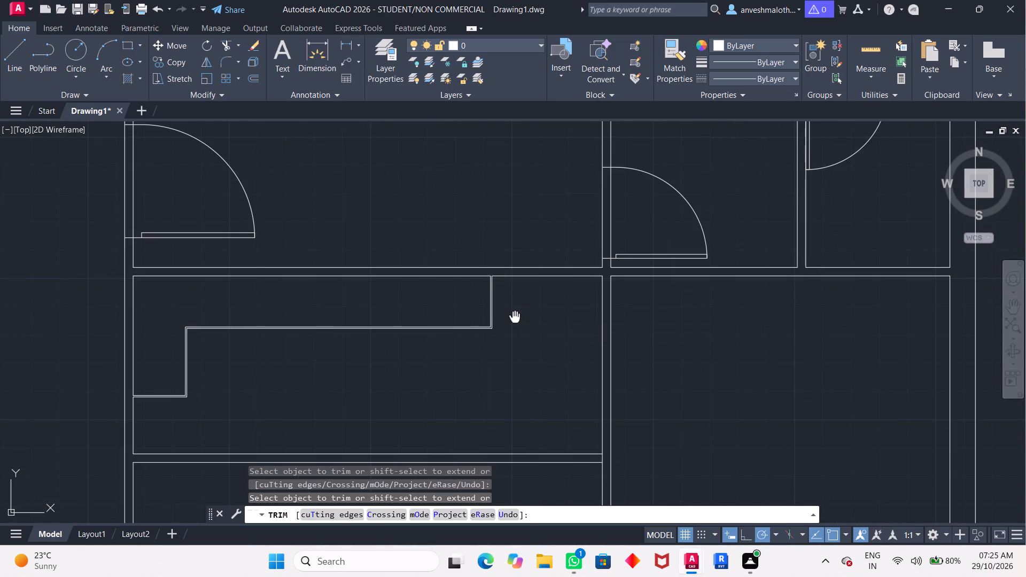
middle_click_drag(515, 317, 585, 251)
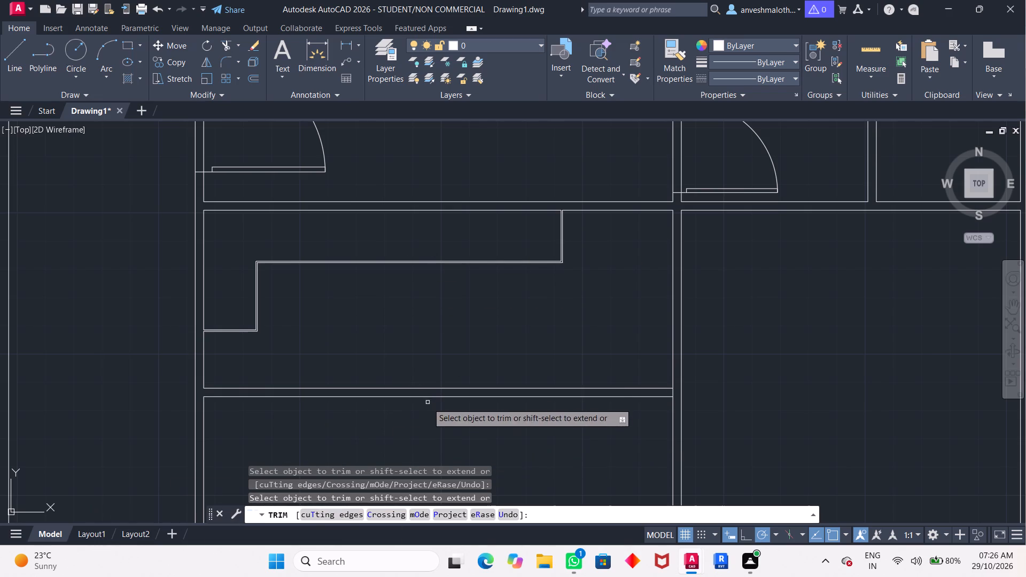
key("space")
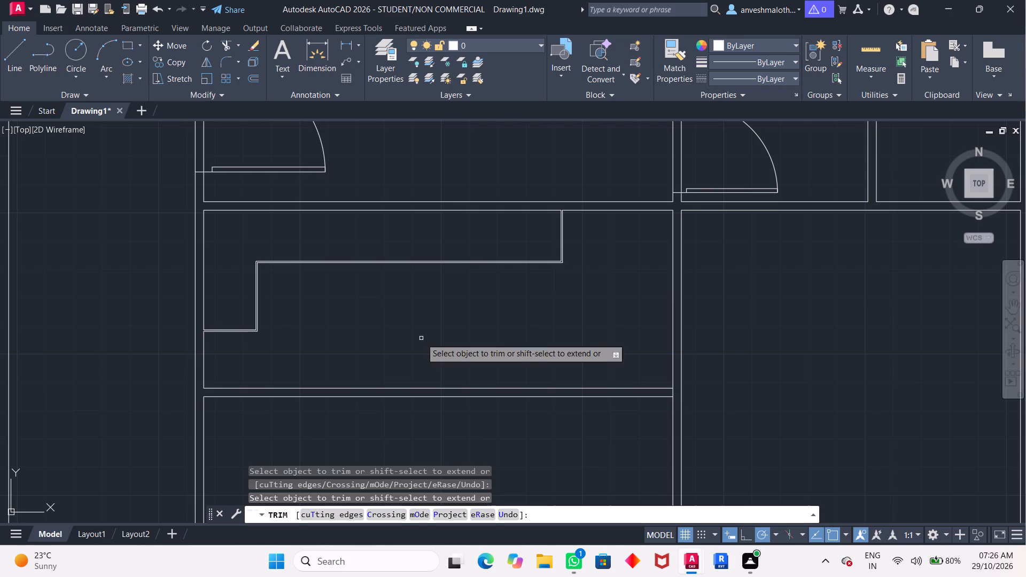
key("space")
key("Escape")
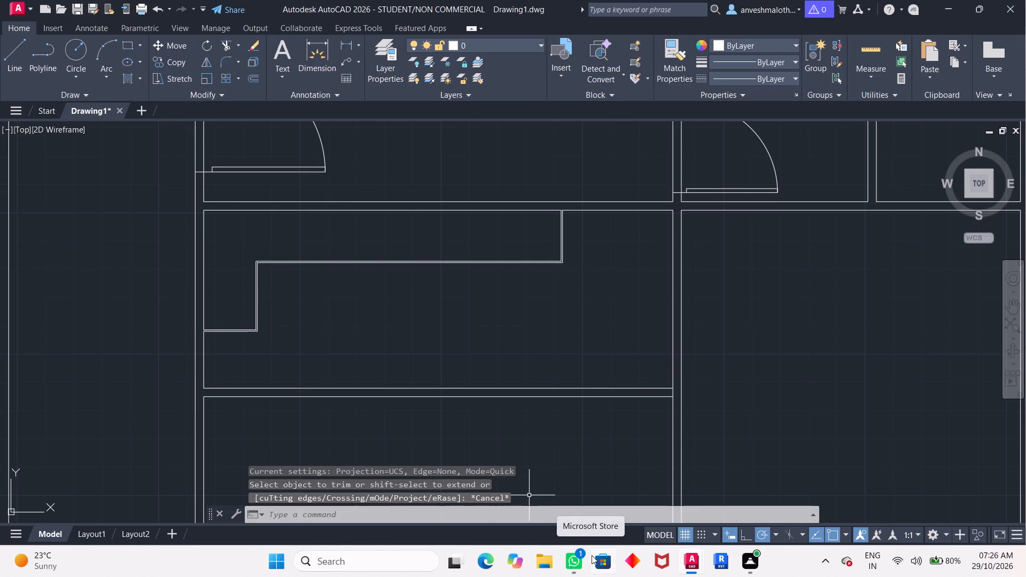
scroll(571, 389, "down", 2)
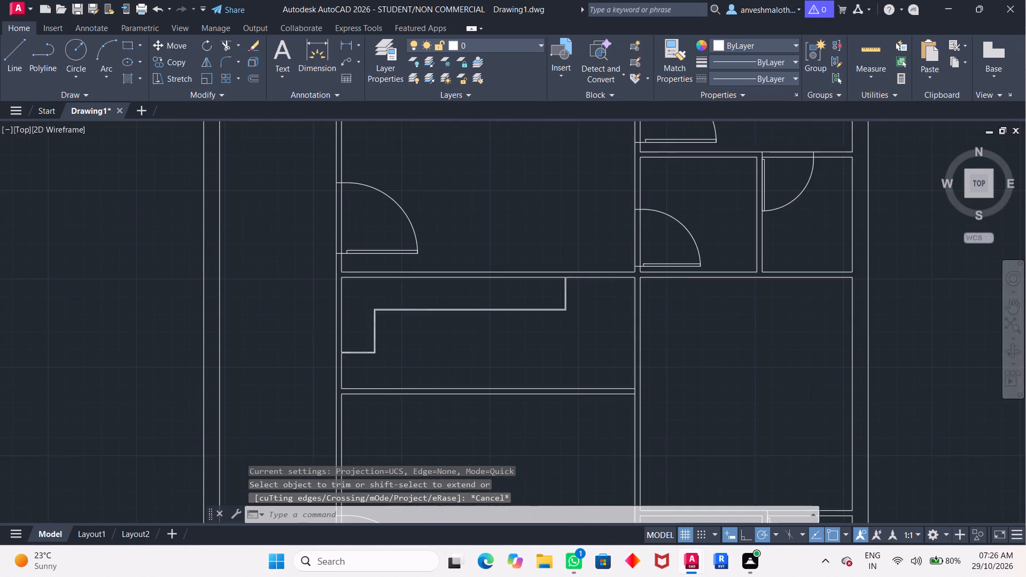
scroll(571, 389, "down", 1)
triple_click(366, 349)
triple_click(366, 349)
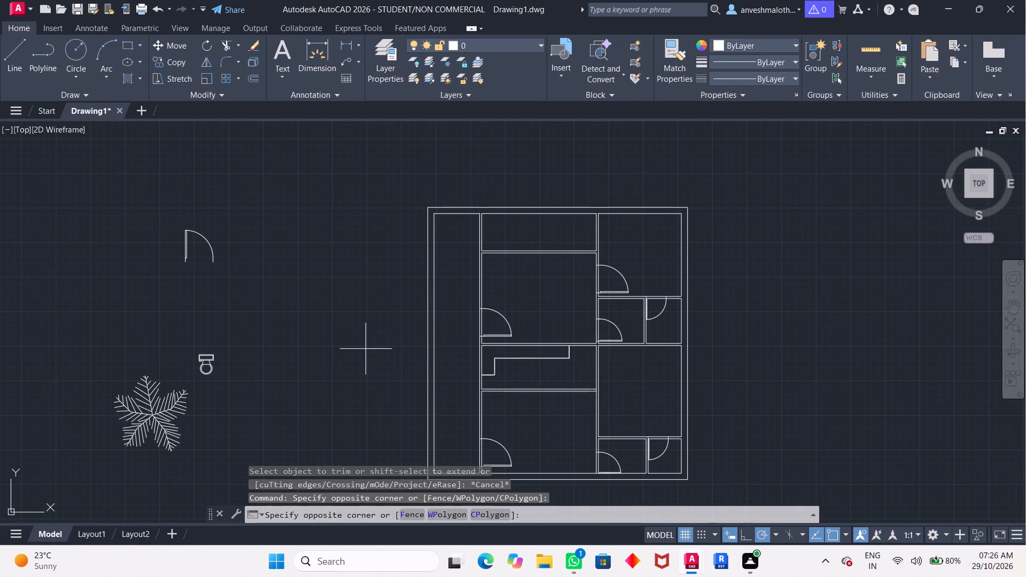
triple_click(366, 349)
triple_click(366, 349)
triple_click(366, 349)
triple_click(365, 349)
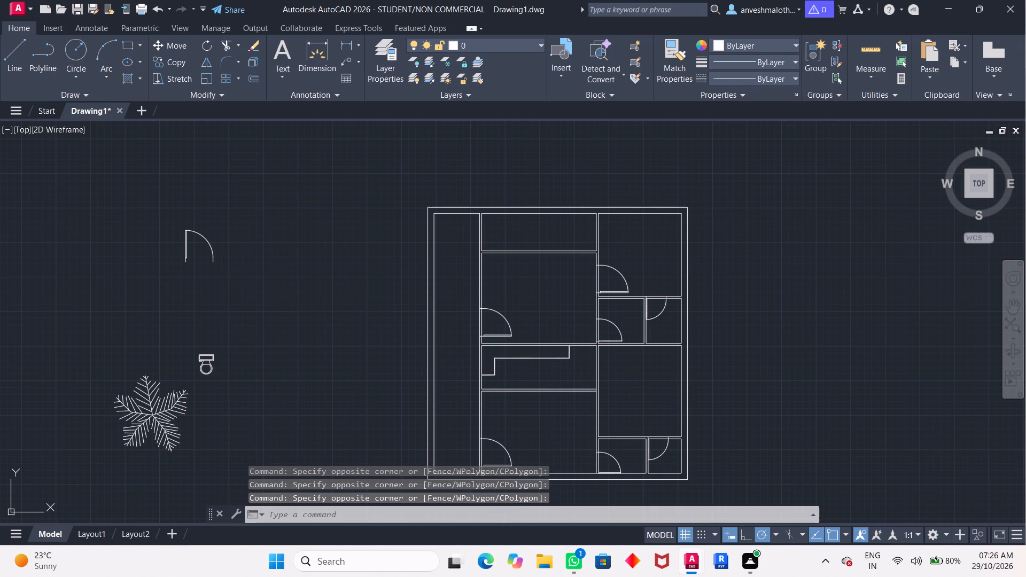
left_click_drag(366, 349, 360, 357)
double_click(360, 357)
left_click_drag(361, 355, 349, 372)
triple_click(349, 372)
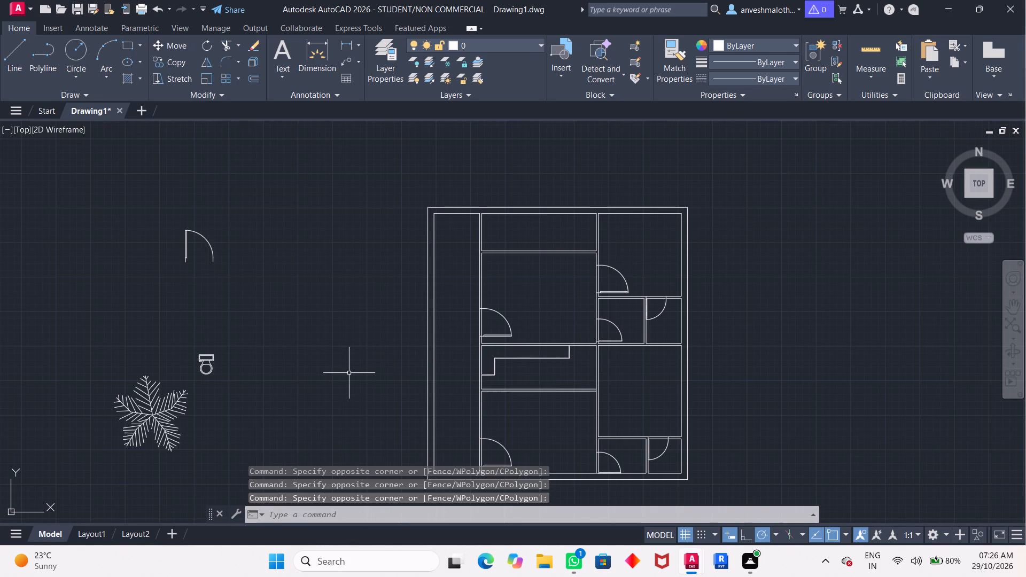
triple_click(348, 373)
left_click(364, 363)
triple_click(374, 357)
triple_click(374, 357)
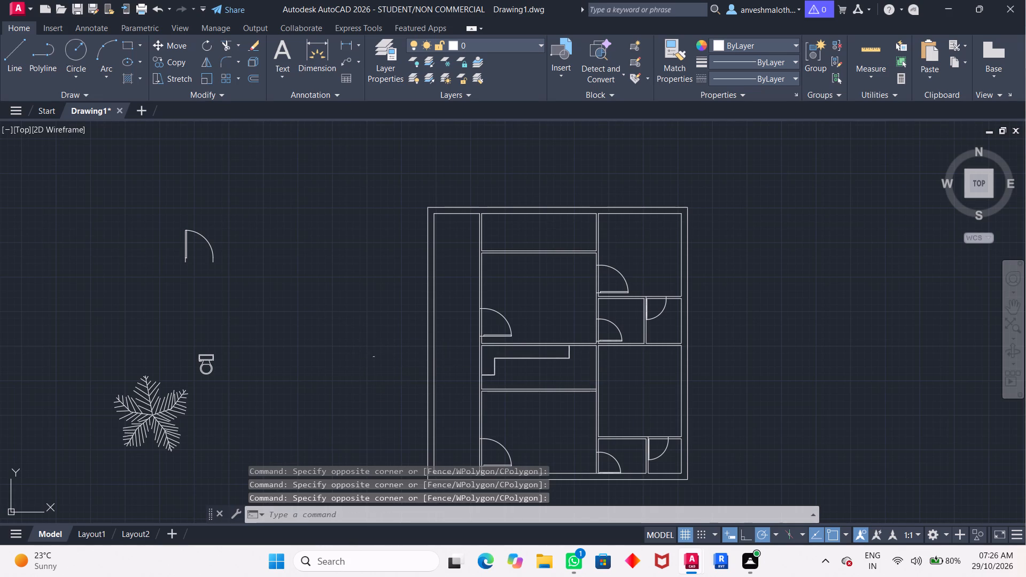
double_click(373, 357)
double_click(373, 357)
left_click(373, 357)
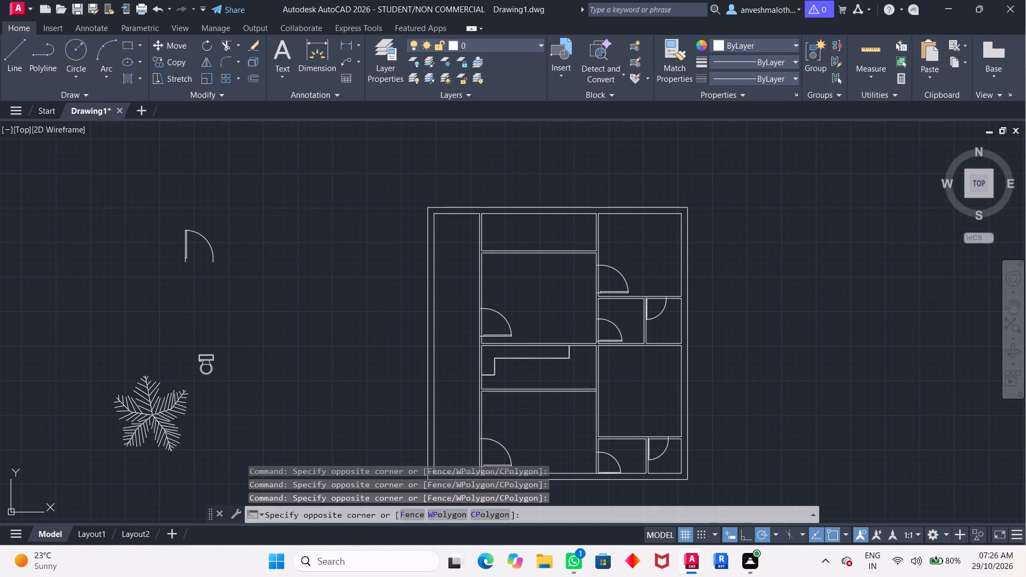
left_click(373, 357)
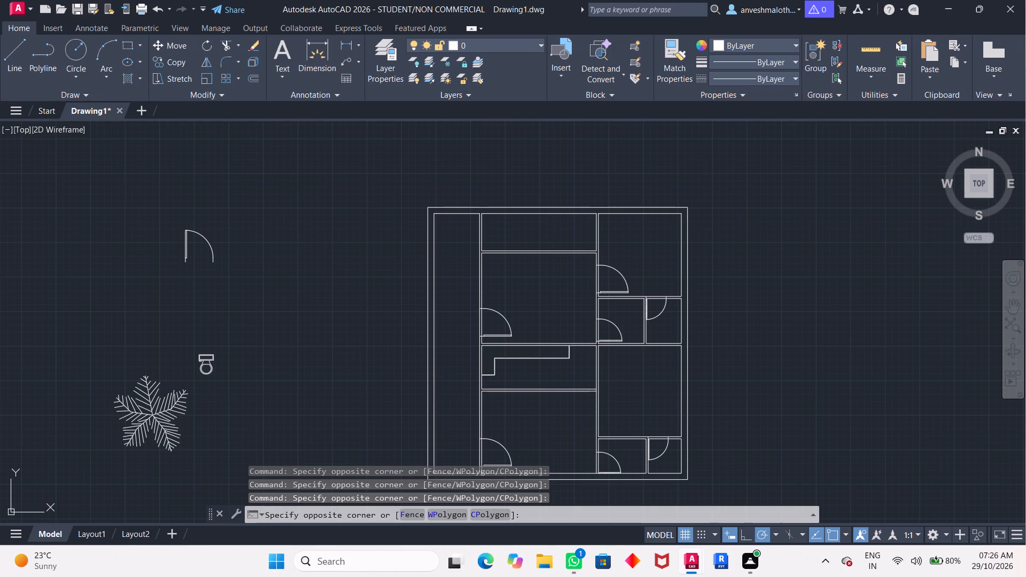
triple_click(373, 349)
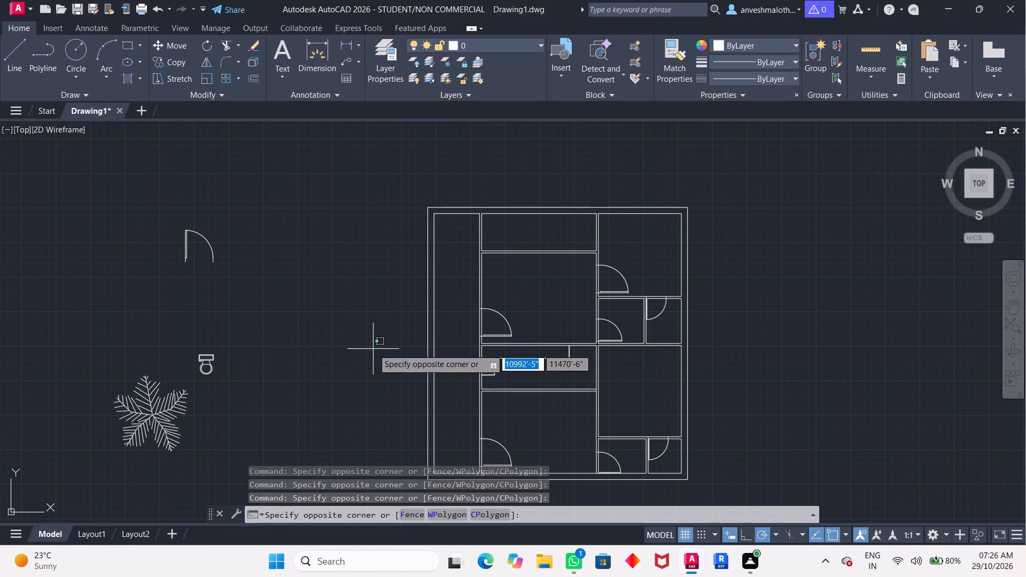
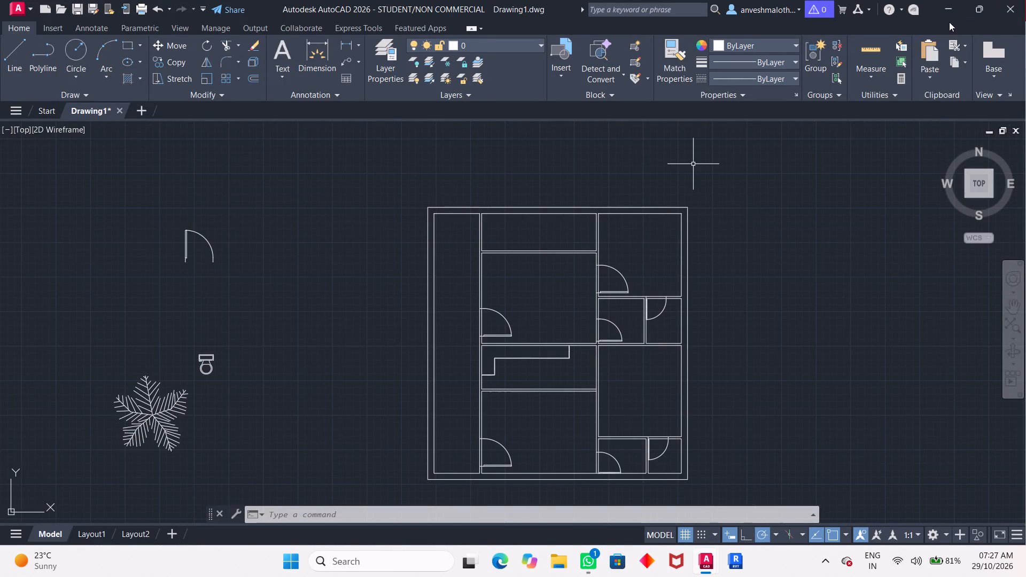
Minimize the AutoCAD window that holds the floor plan drawing.
left_click(956, 9)
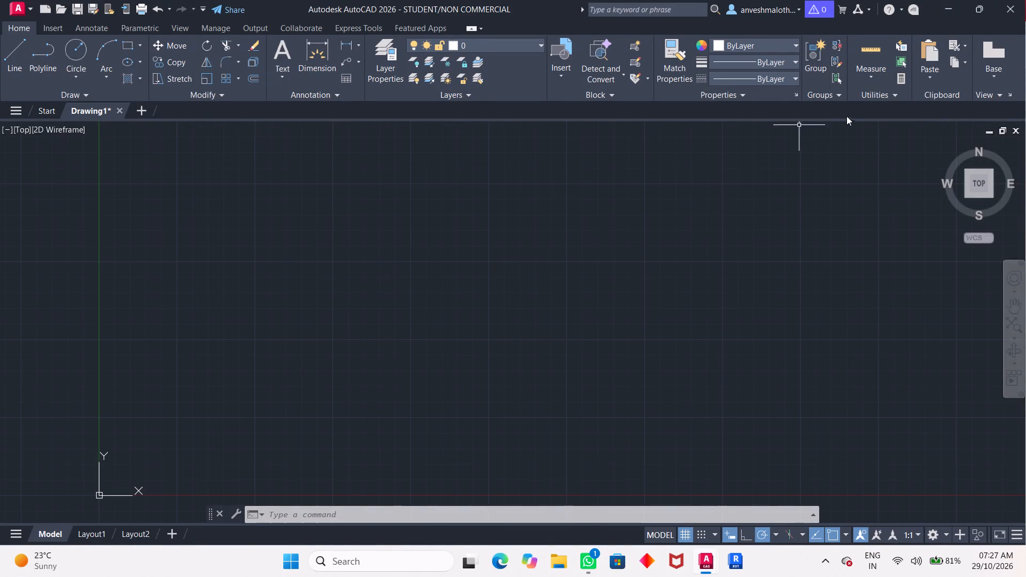
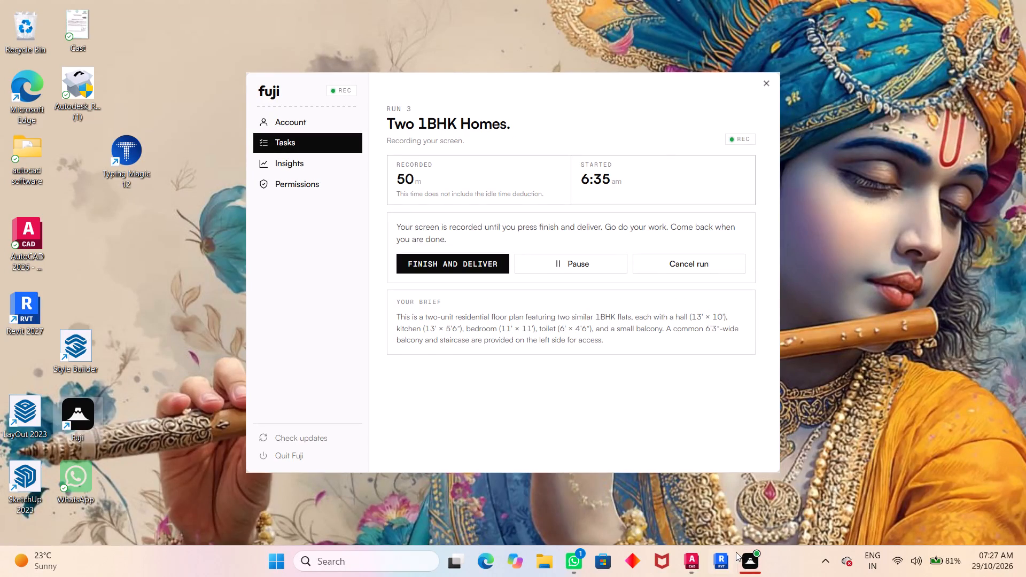
Switch back to the AutoCAD window that holds the floor plan drawing.
left_click(820, 461)
left_click(693, 560)
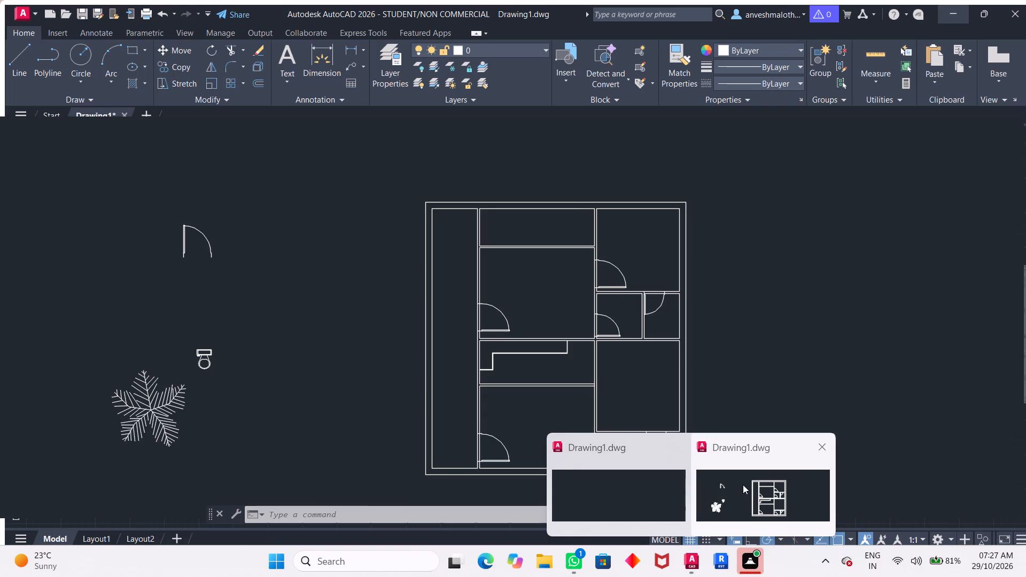
left_click(743, 485)
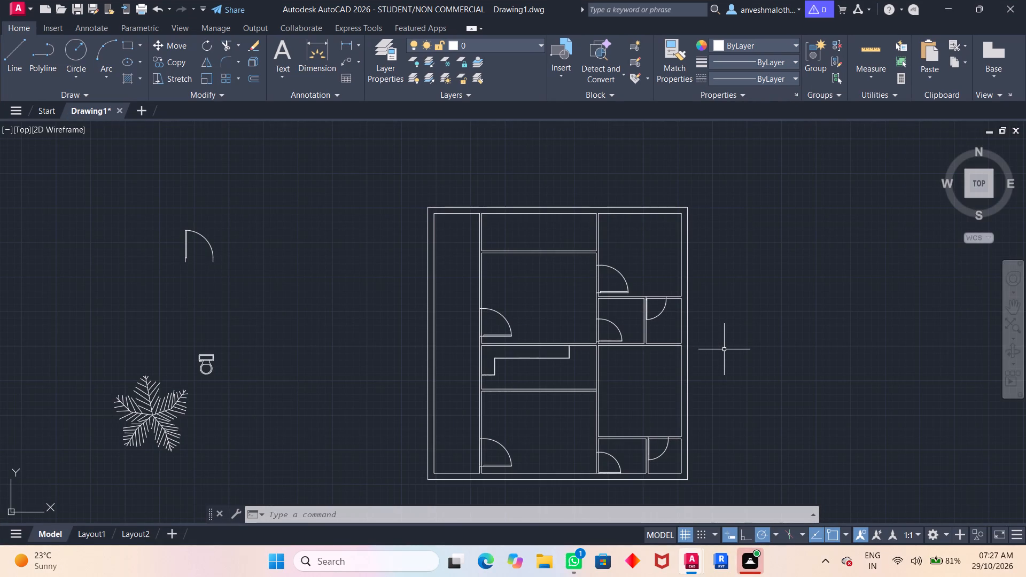
Copy the door of the plan's upper-right room and paste it on the lower-right room's inner wall, just above the small rooms.
left_click(621, 276)
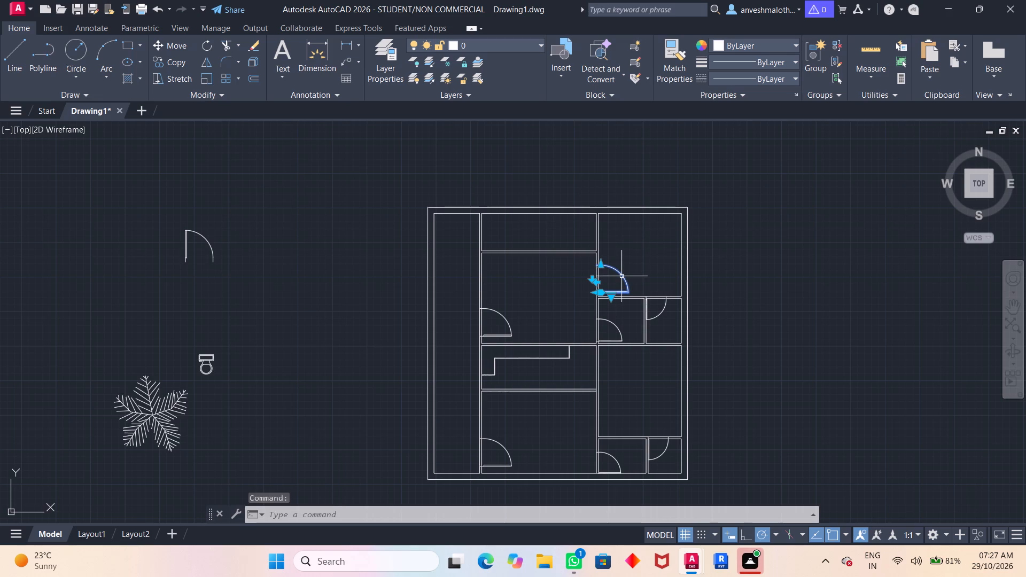
key("ctrl+c")
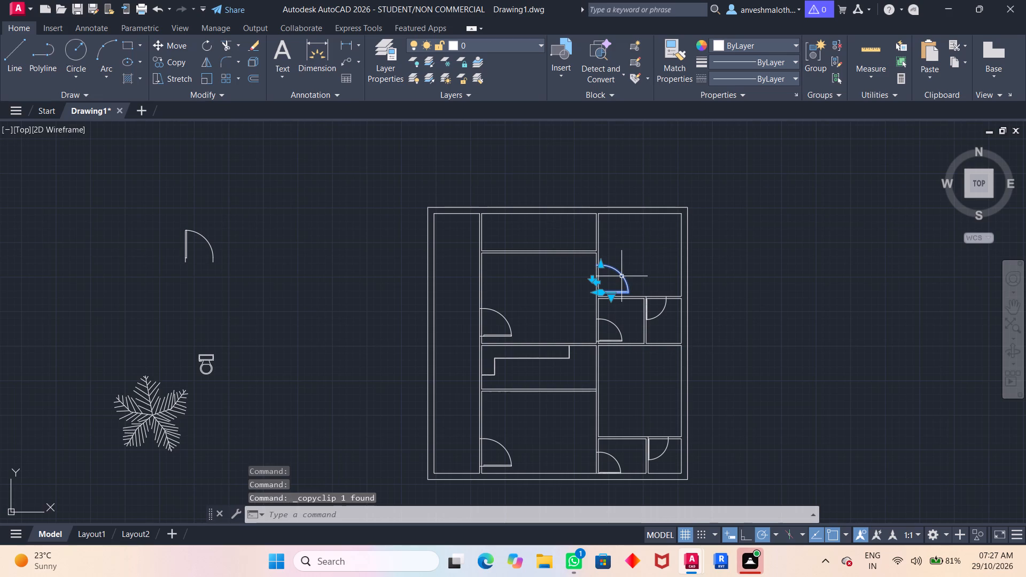
key("ctrl+v")
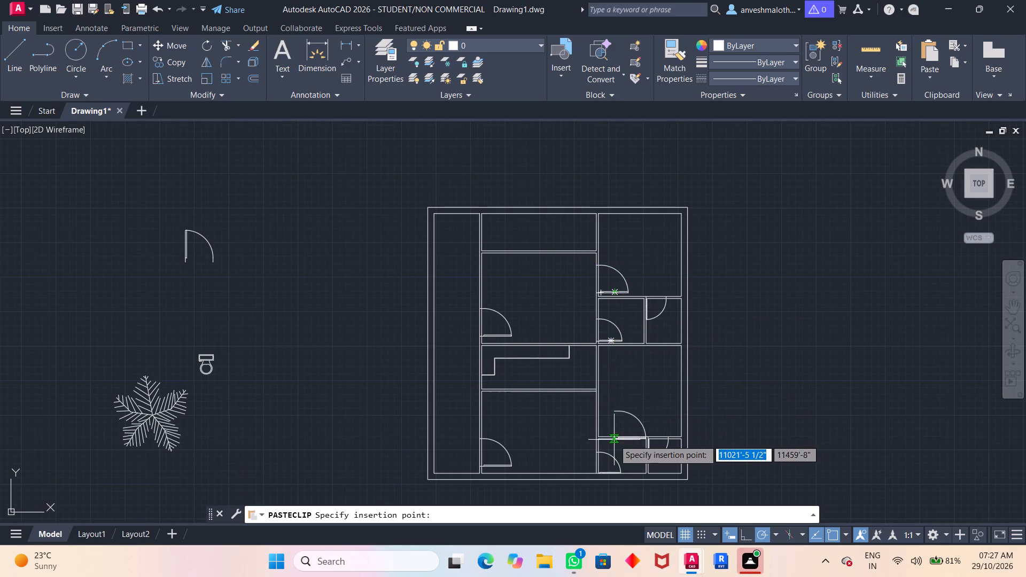
scroll(614, 440, "up", 3)
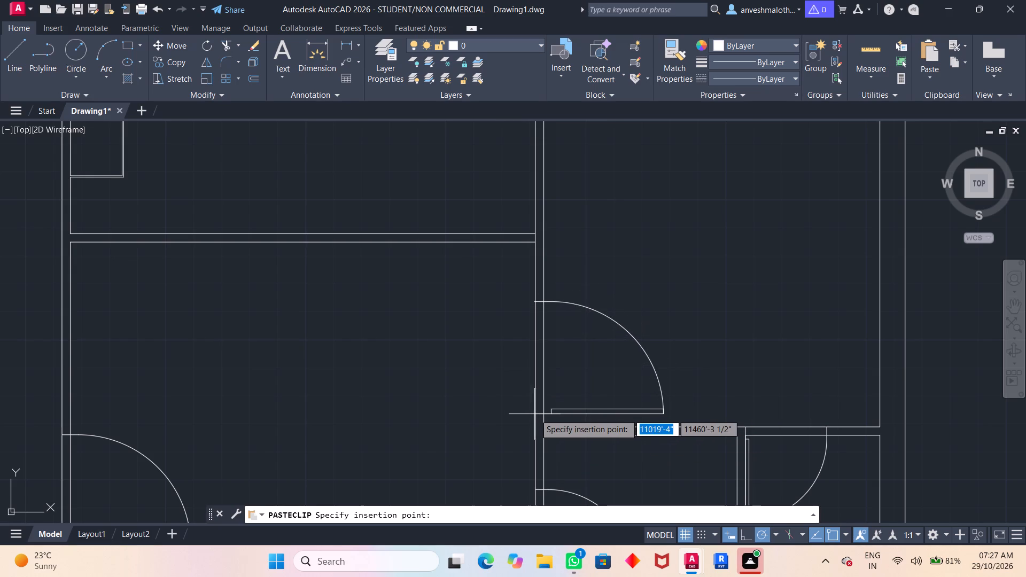
left_click(535, 414)
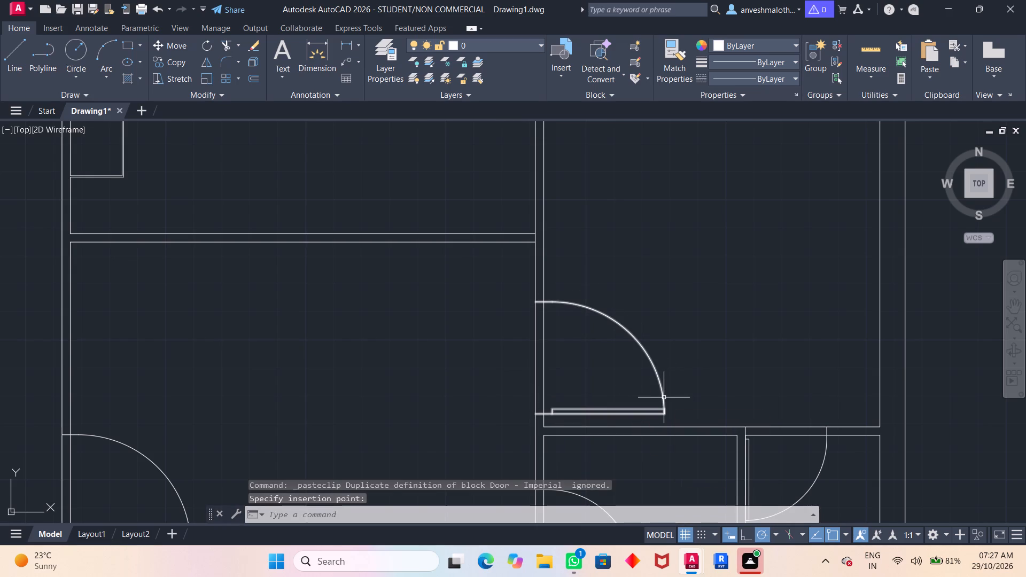
scroll(632, 401, "down", 3)
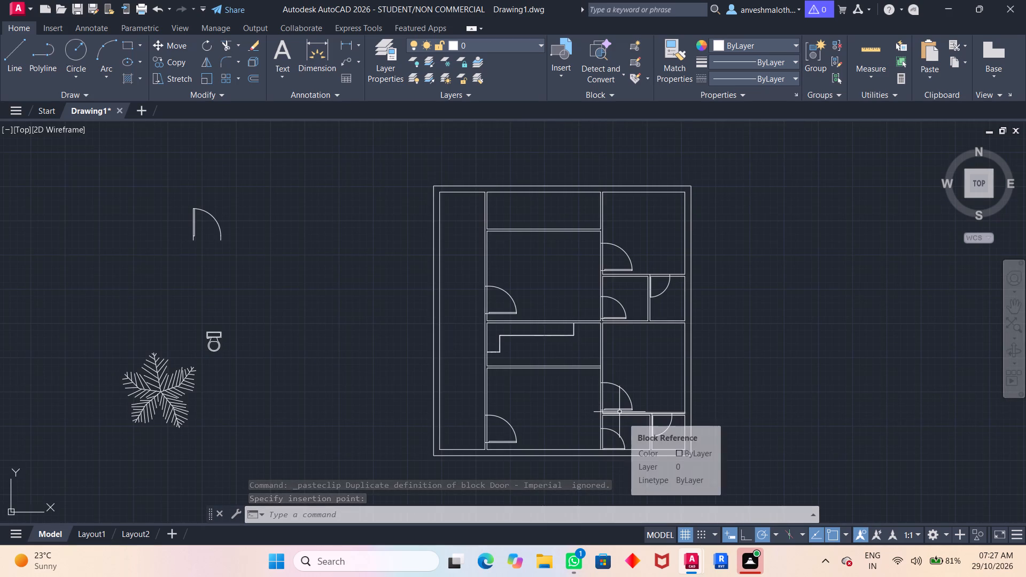
key("Escape")
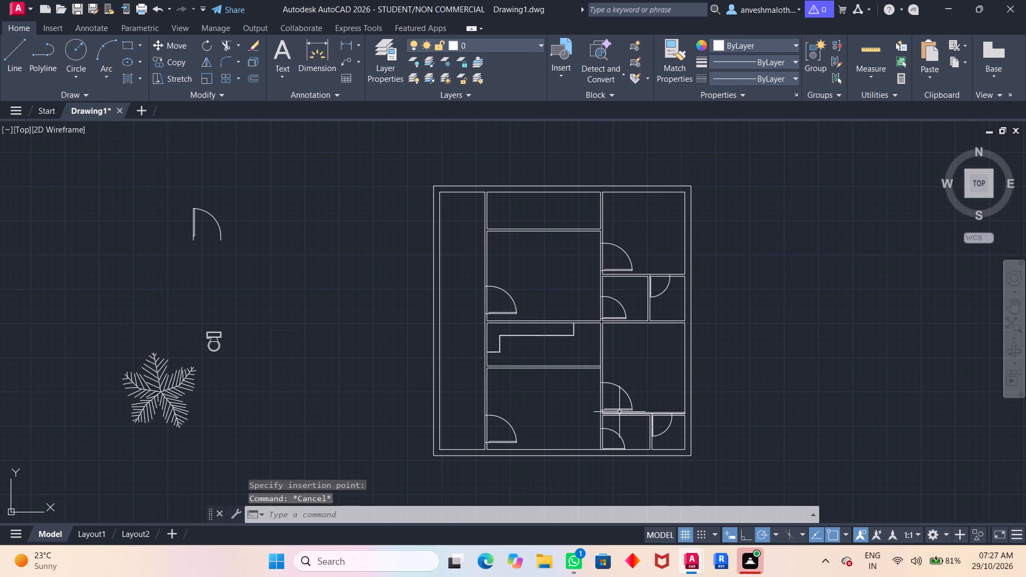
Trim the 3" wall lines across the three door openings of the upper-right room and the two small rooms below it.
type("trr")
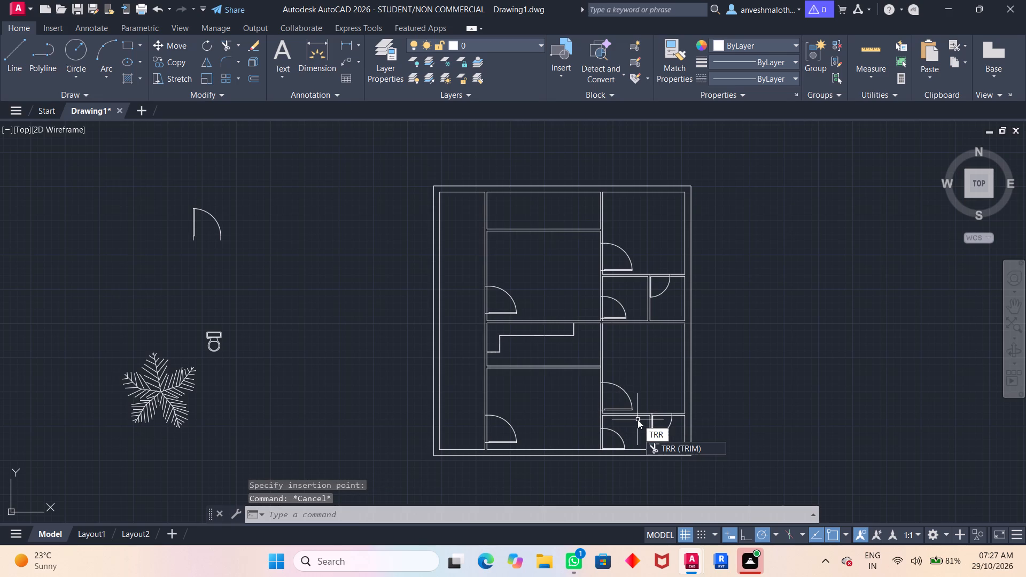
key("BackSpace")
key("Return")
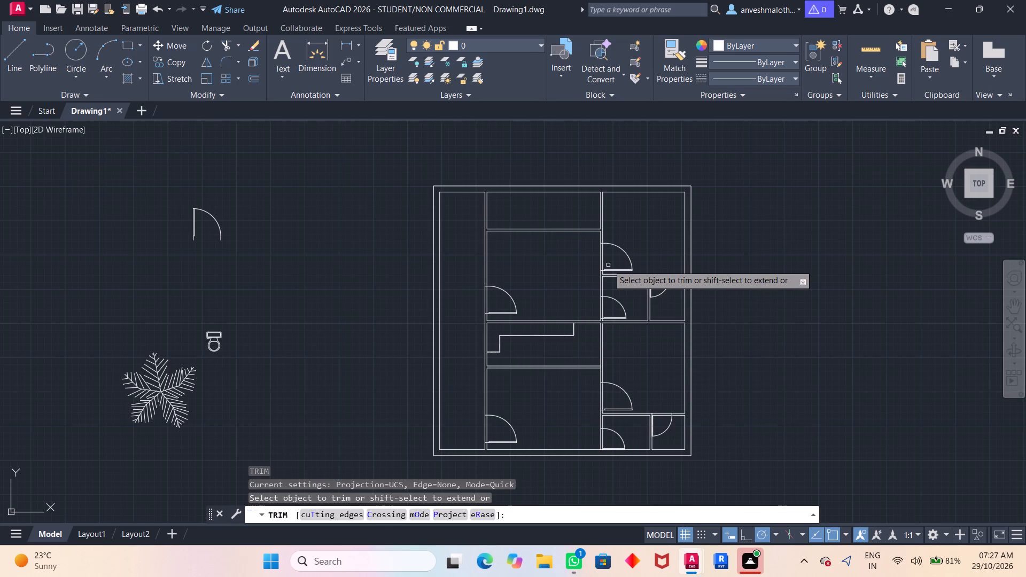
left_click_drag(611, 262, 546, 260)
left_click(546, 260)
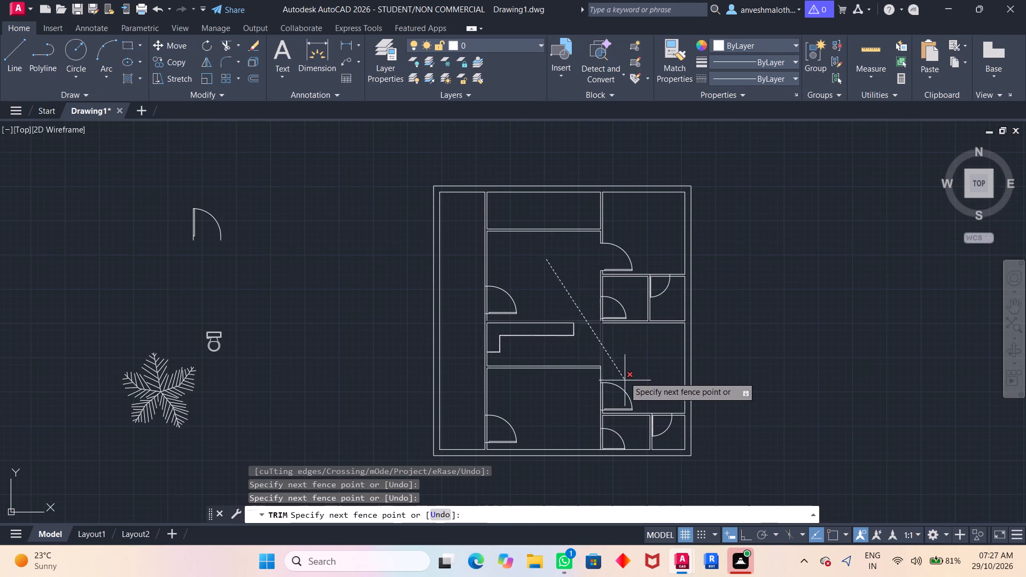
key("Escape")
key("space")
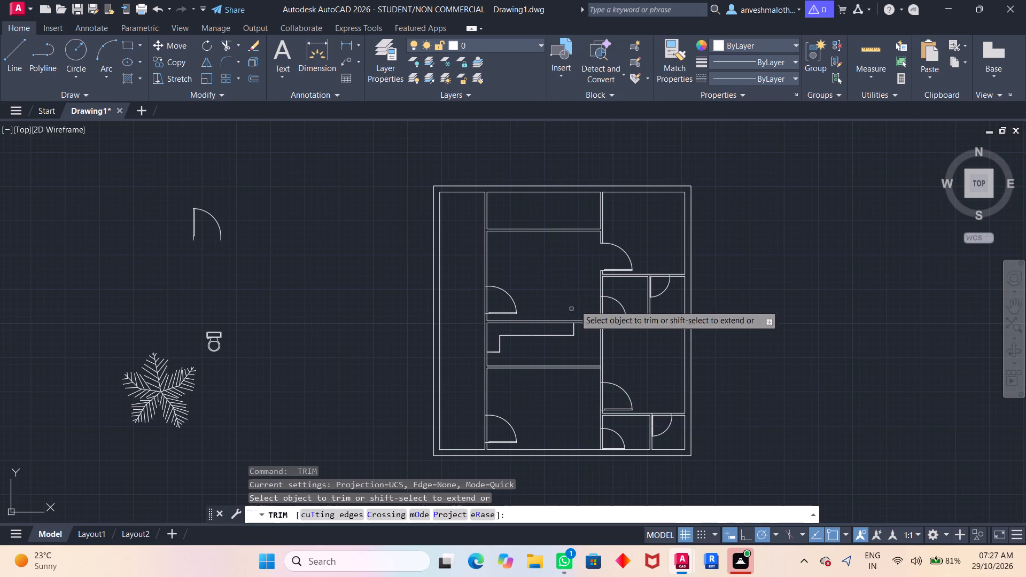
left_click_drag(609, 307, 587, 309)
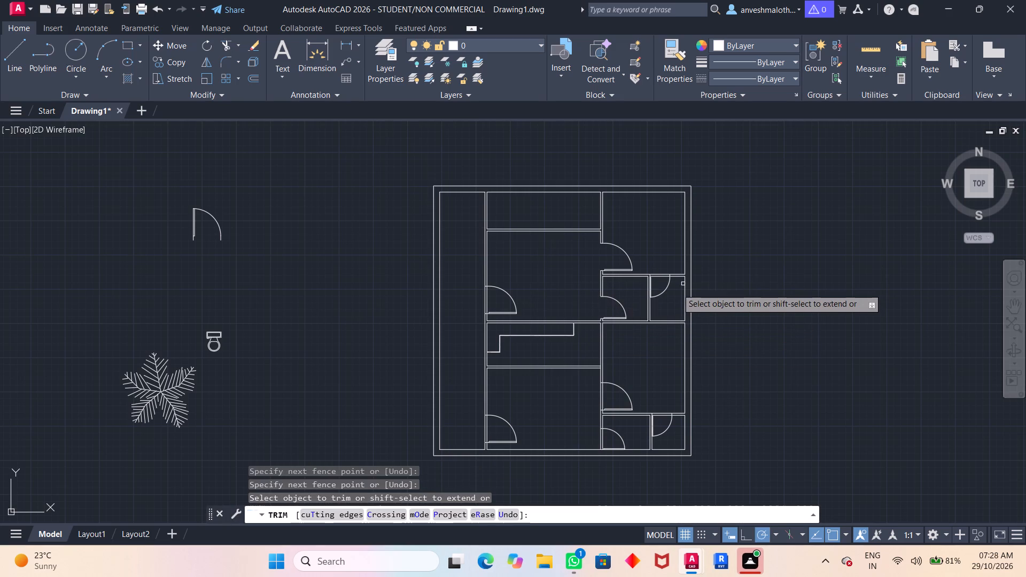
left_click_drag(663, 285, 658, 255)
left_click(657, 248)
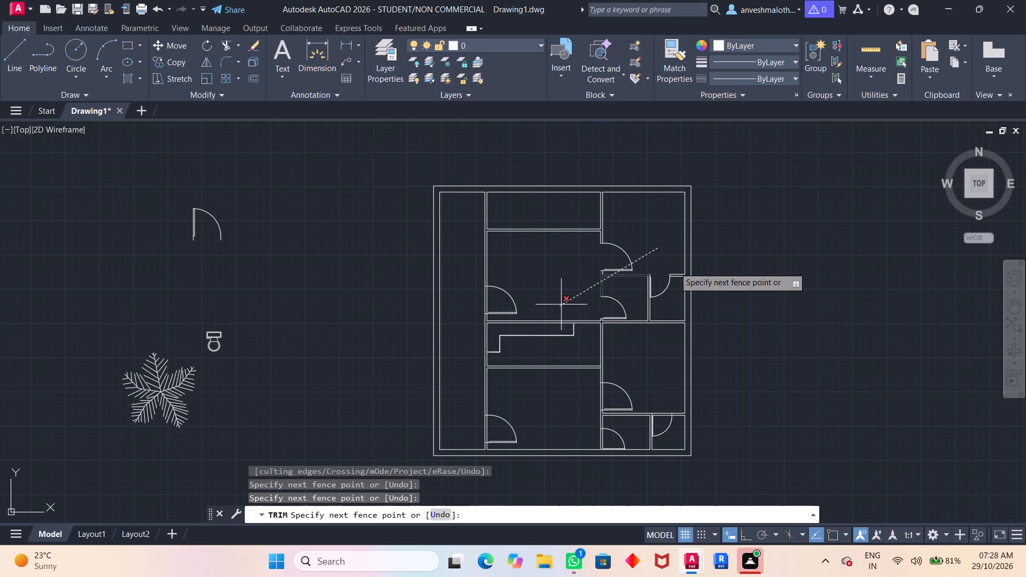
left_click(663, 251)
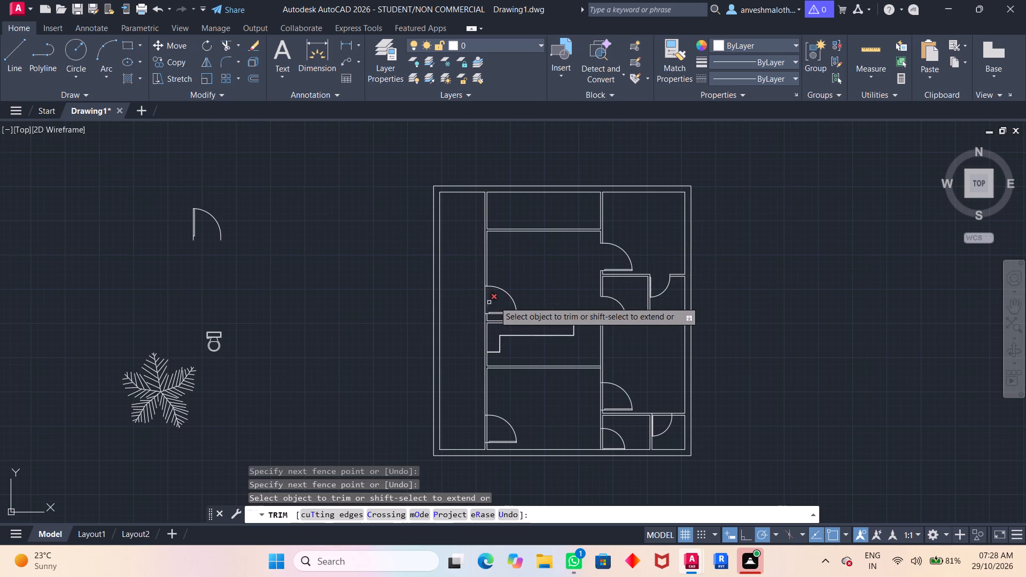
Trim the long passage wall's lines across the upper and lower door openings.
left_click_drag(499, 301, 441, 301)
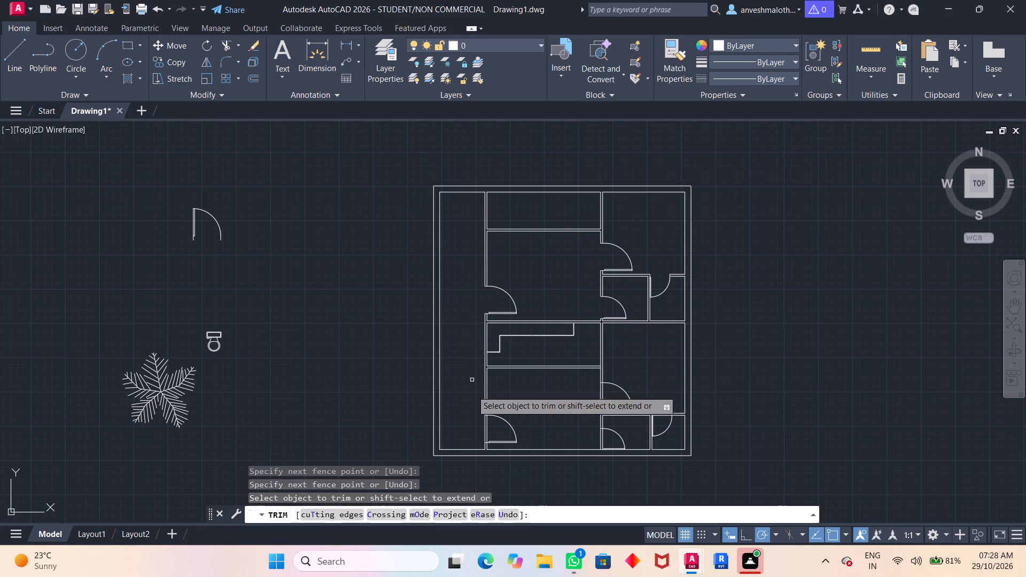
left_click_drag(498, 430, 454, 417)
left_click(454, 417)
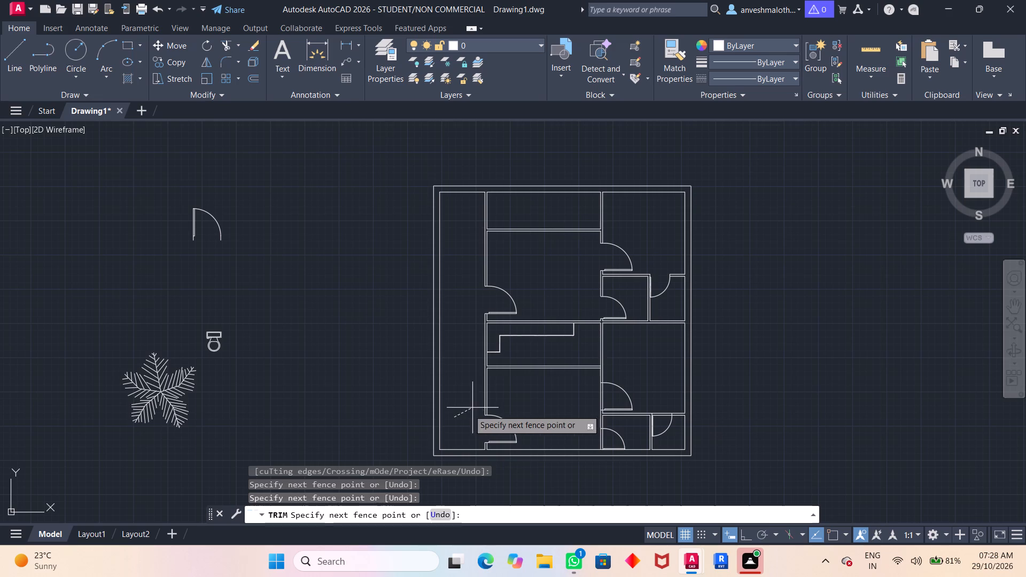
left_click(465, 412)
Trim the 3" wall lines across the three door openings of the lower-right room and the two small rooms below it.
left_click_drag(621, 397, 582, 402)
left_click(582, 402)
left_click(574, 419)
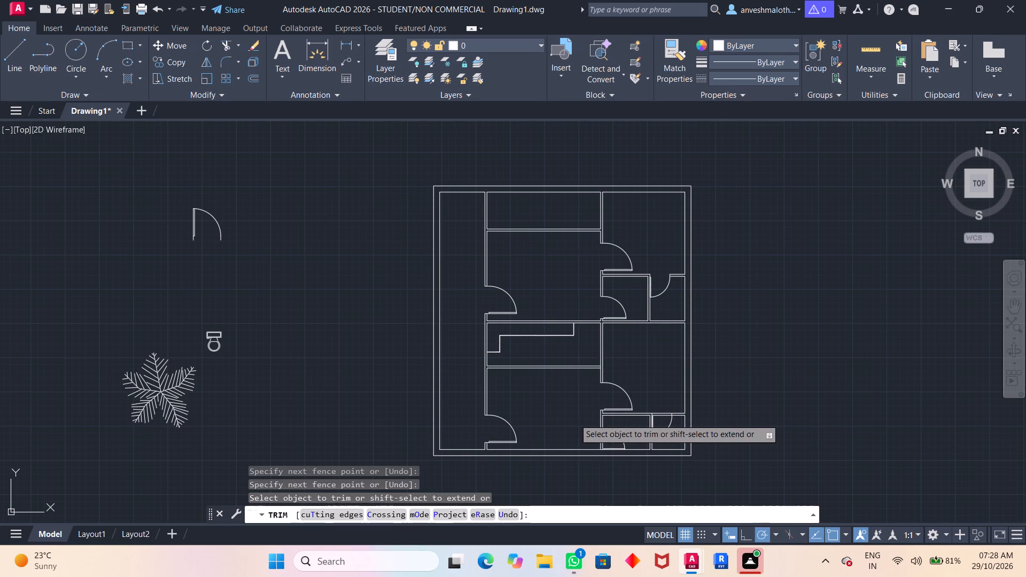
left_click_drag(608, 445, 568, 435)
left_click(568, 435)
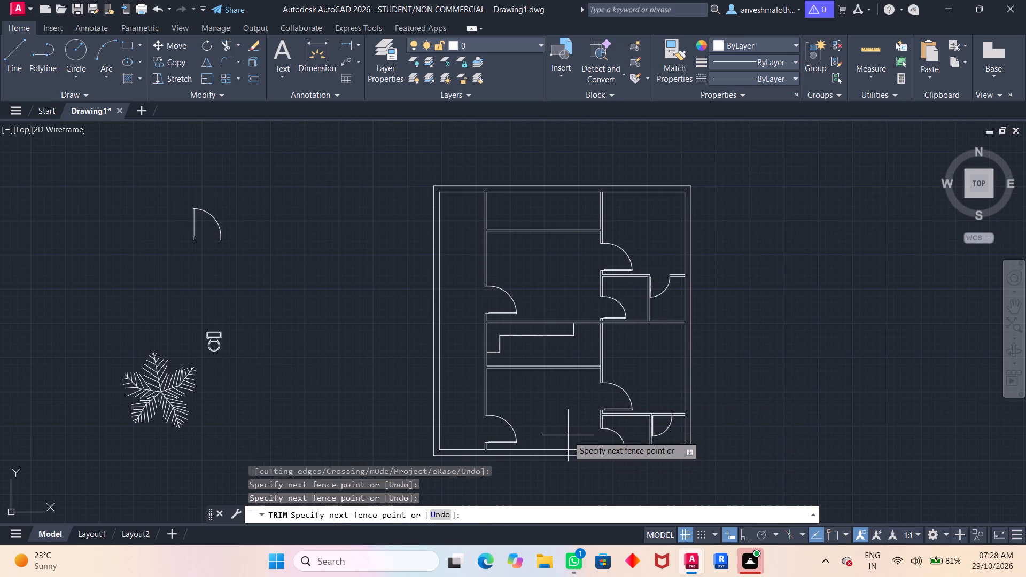
left_click(568, 435)
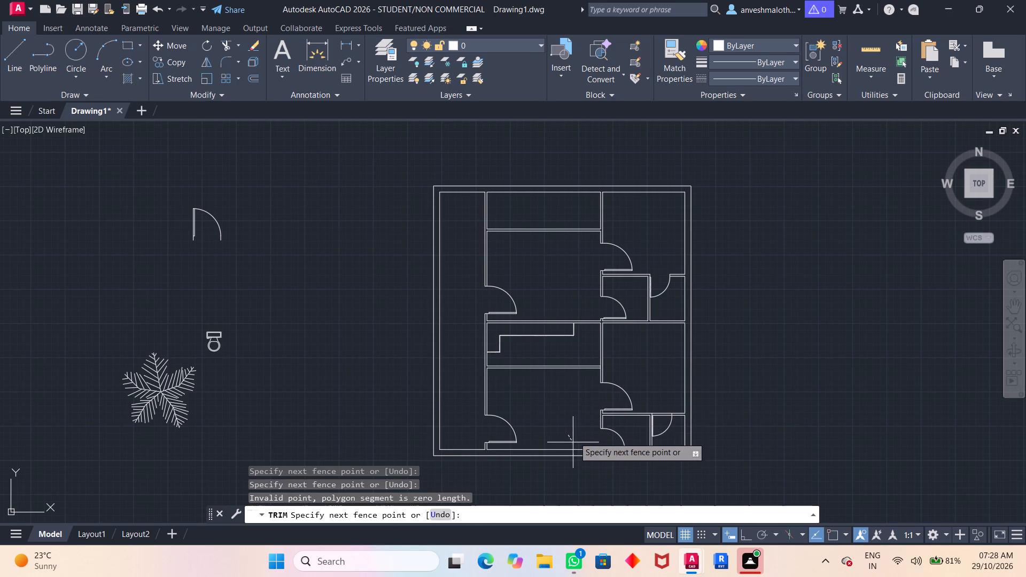
left_click(574, 435)
left_click_drag(662, 428, 663, 401)
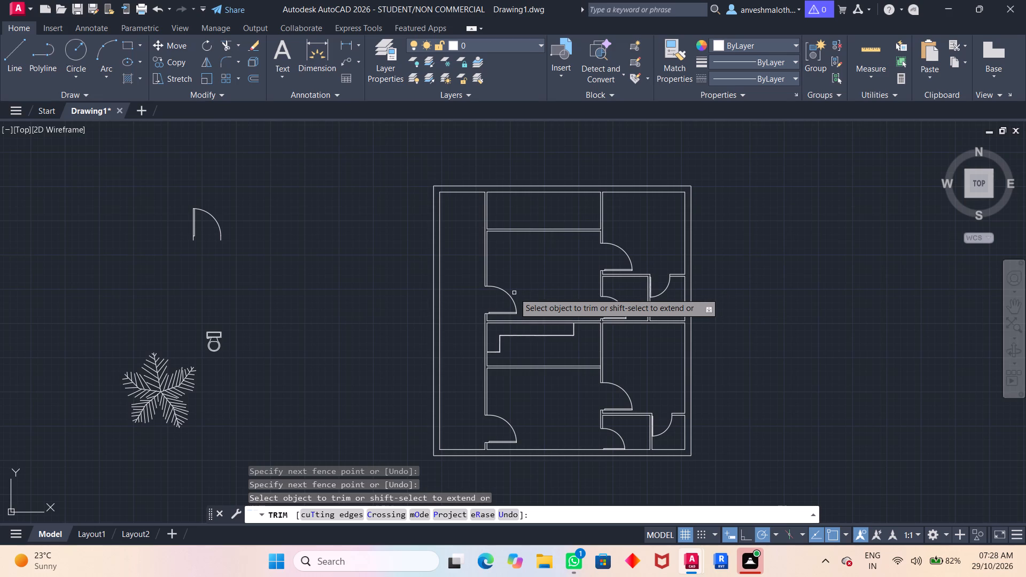
Measure the narrow room at the top of the plan and the room containing the L-shaped double outline.
left_click(859, 35)
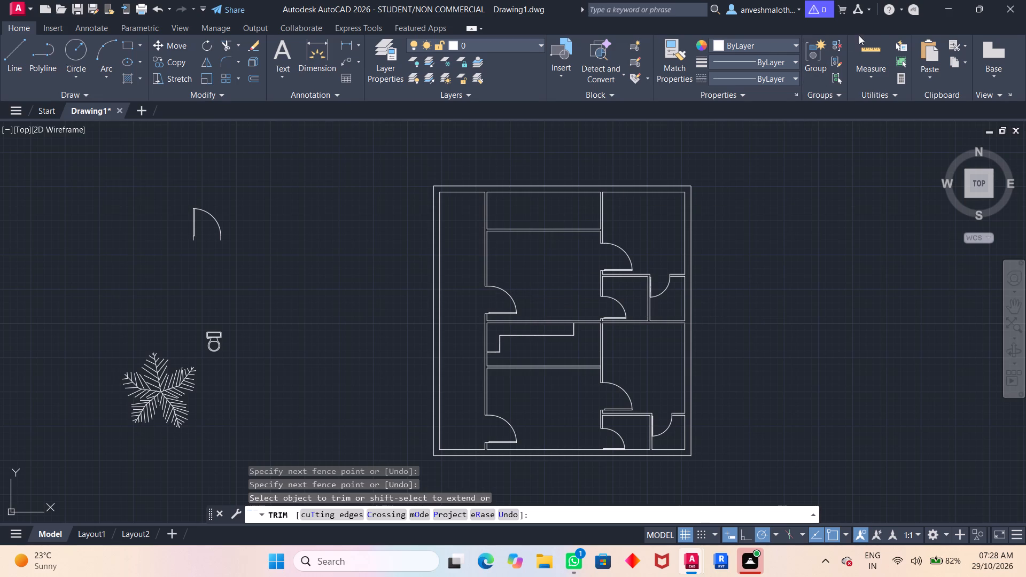
left_click(853, 50)
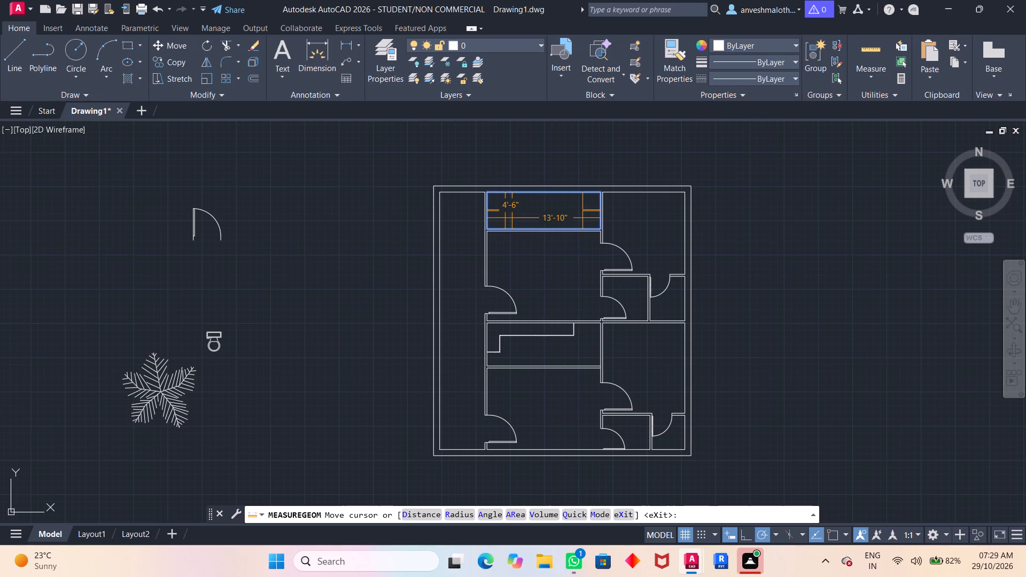
key("Escape")
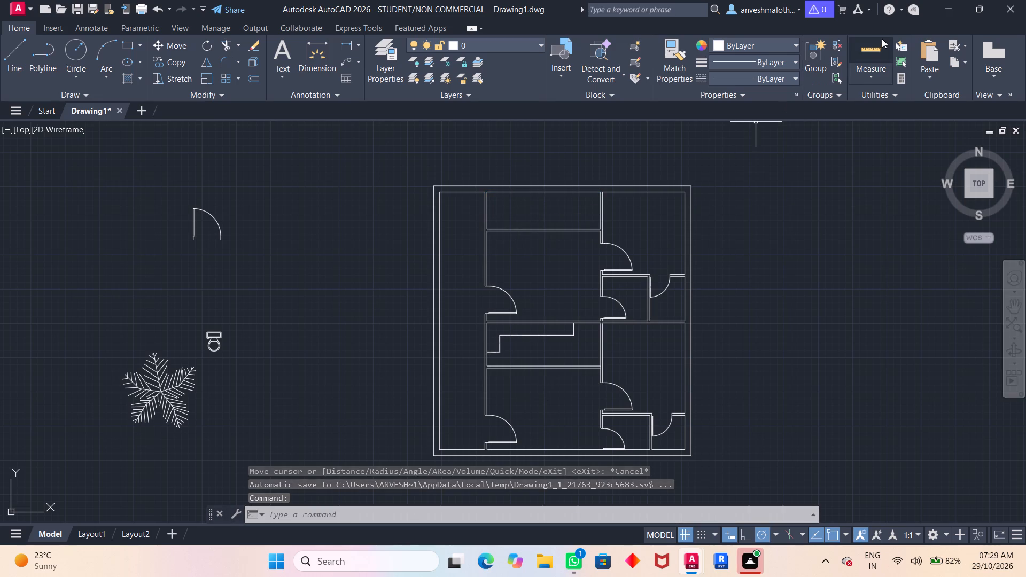
left_click(869, 47)
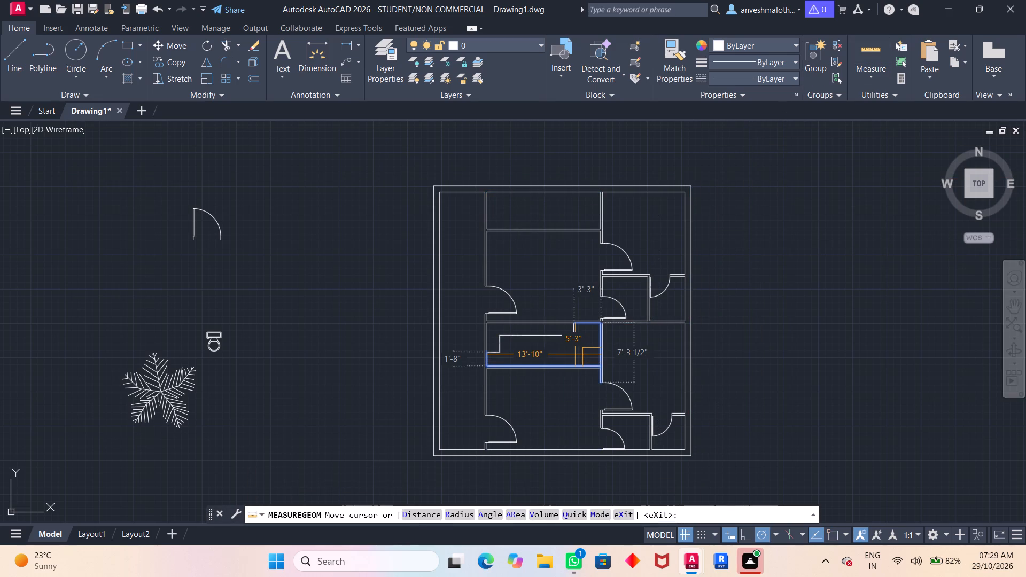
key("Escape")
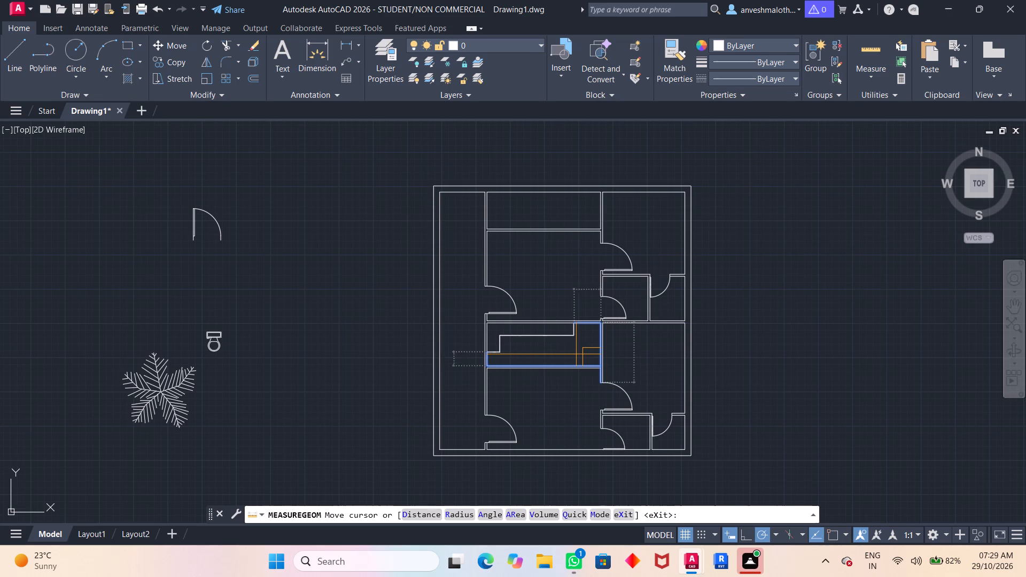
left_click(872, 54)
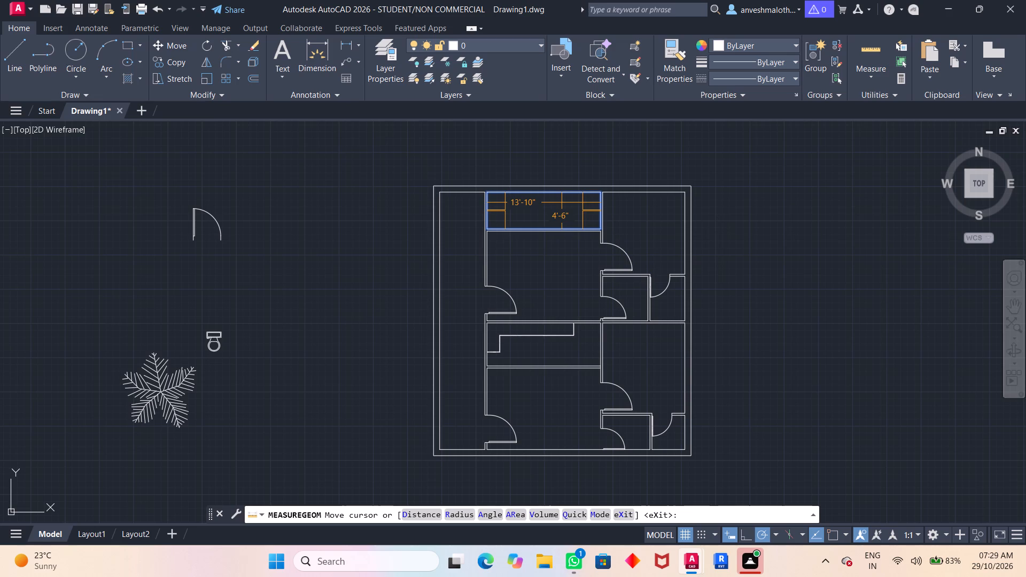
key("Escape")
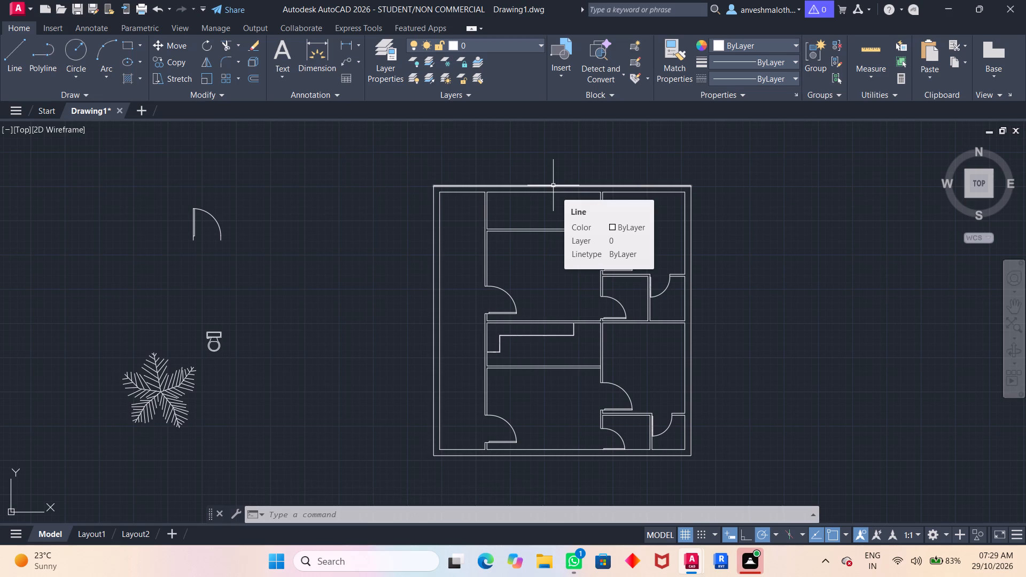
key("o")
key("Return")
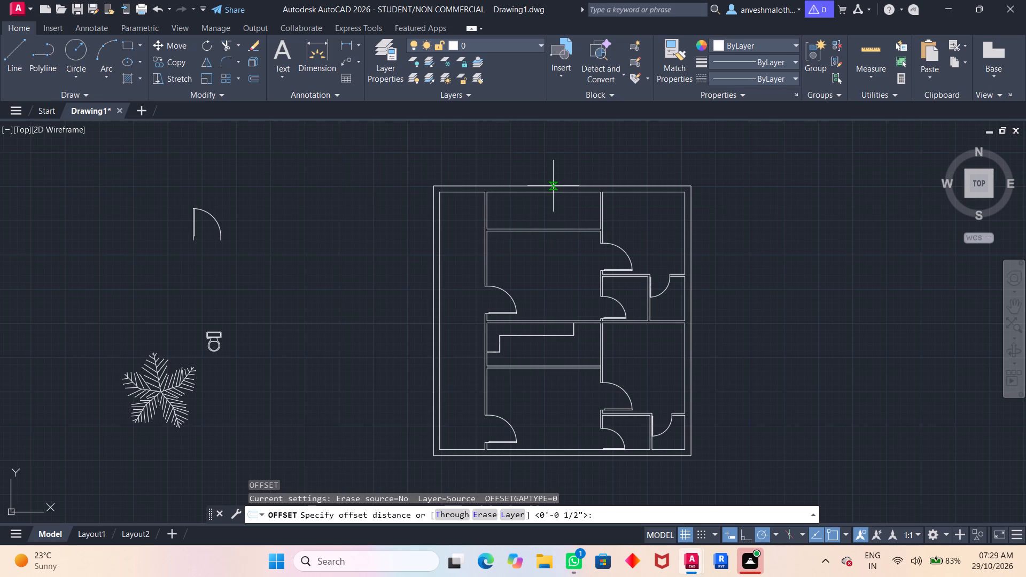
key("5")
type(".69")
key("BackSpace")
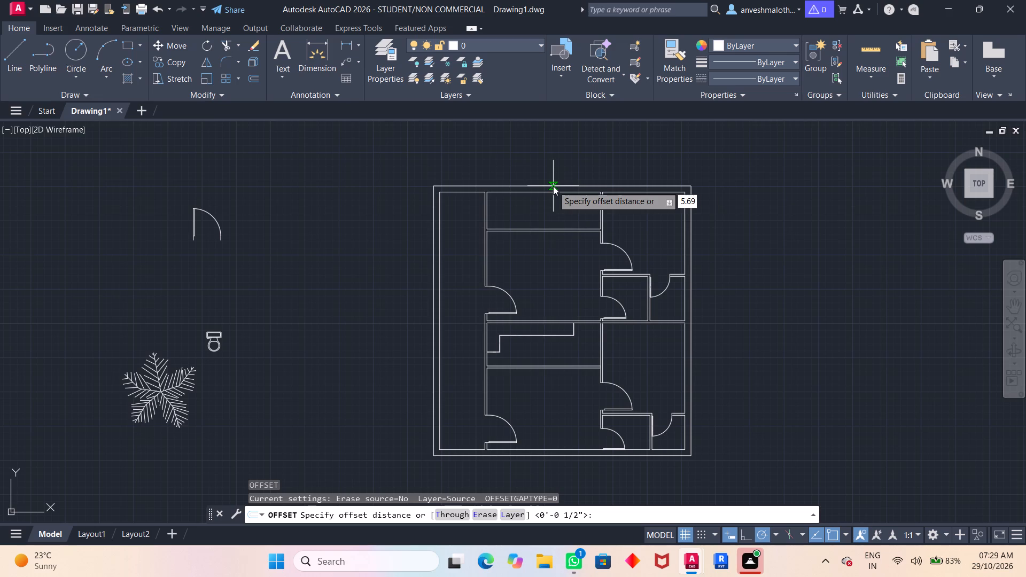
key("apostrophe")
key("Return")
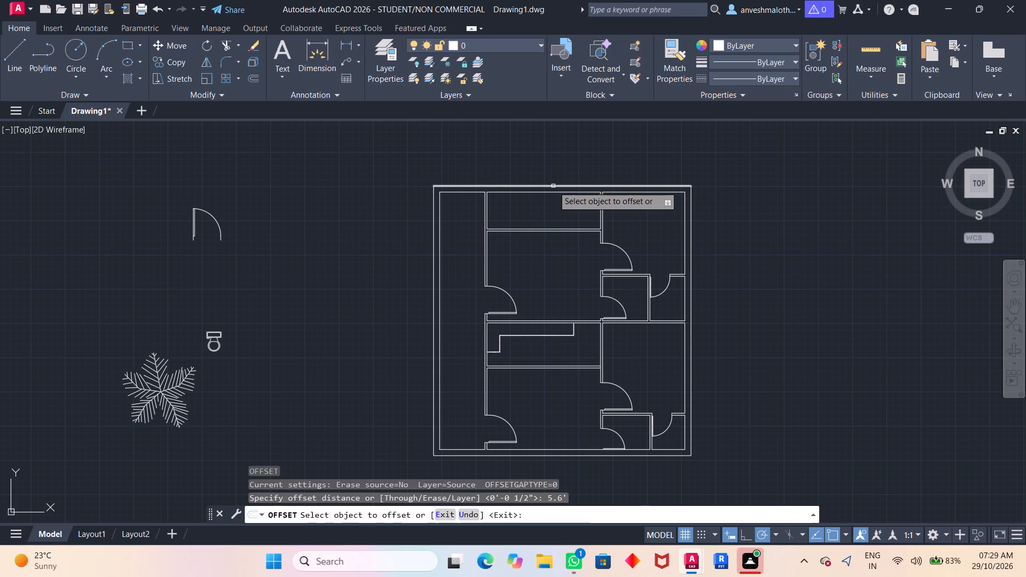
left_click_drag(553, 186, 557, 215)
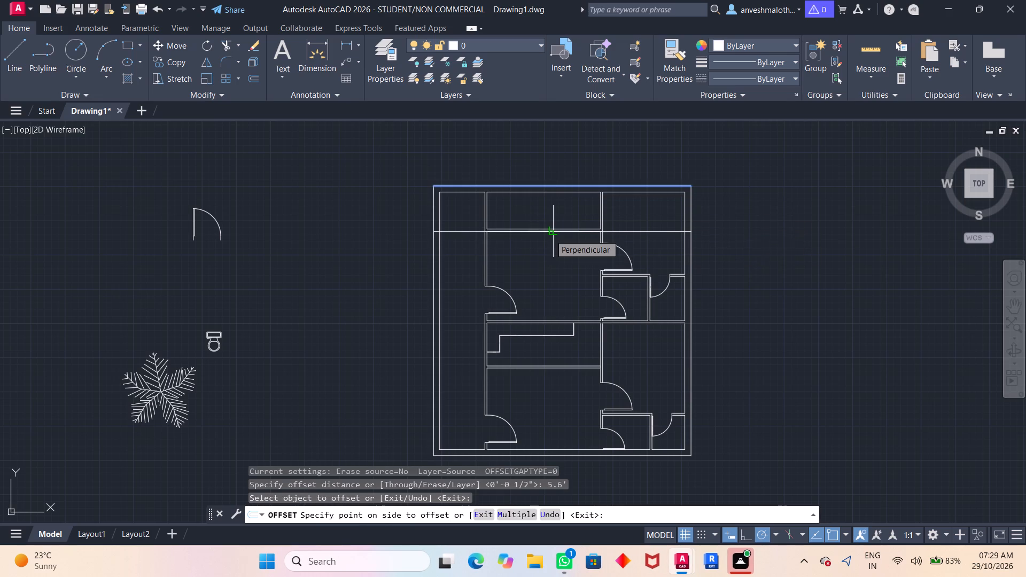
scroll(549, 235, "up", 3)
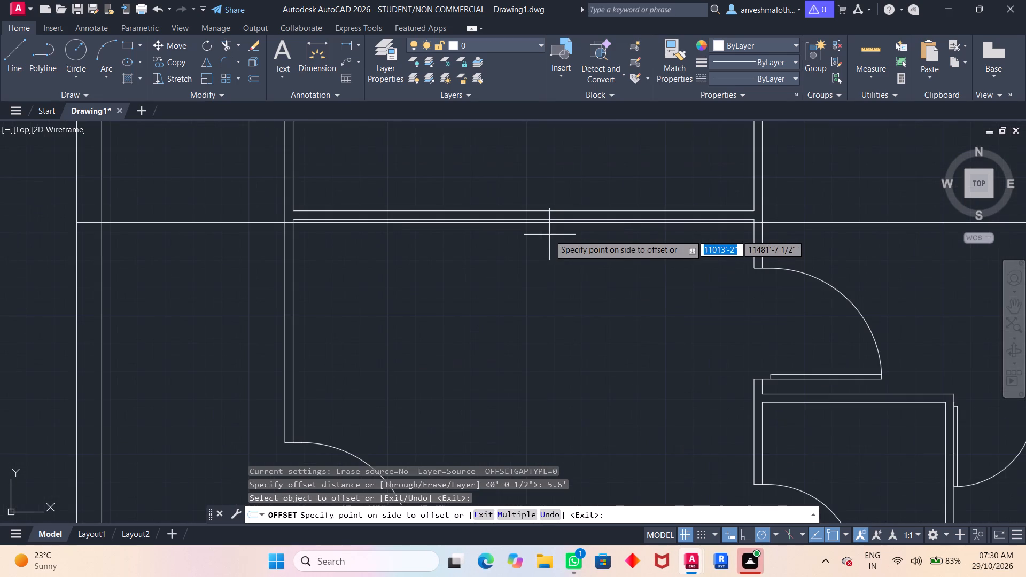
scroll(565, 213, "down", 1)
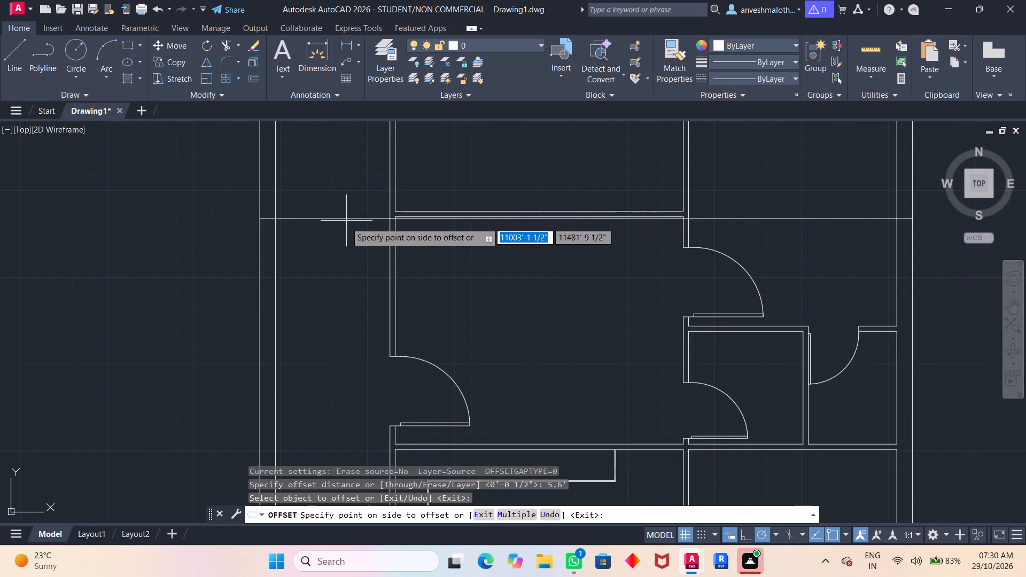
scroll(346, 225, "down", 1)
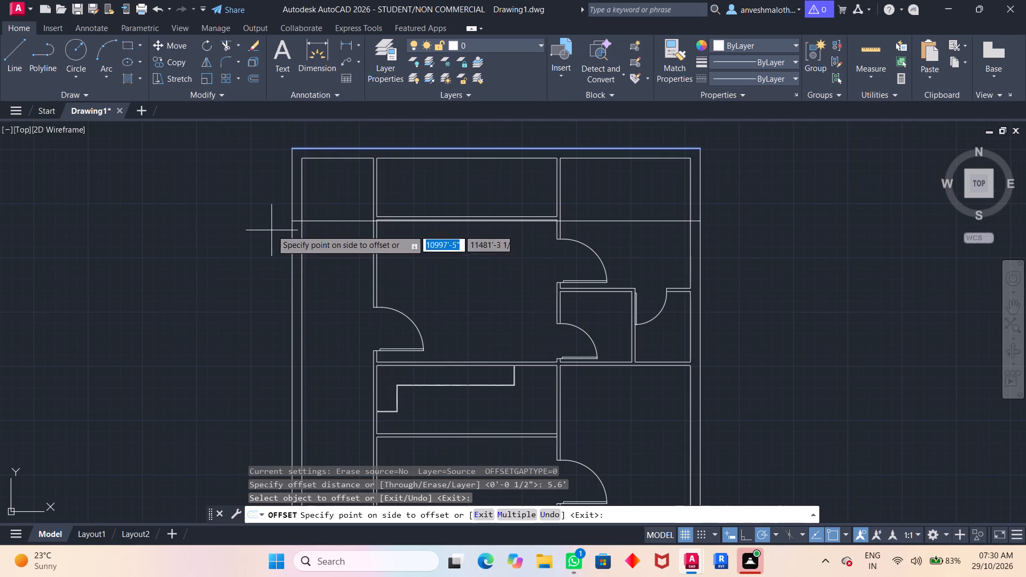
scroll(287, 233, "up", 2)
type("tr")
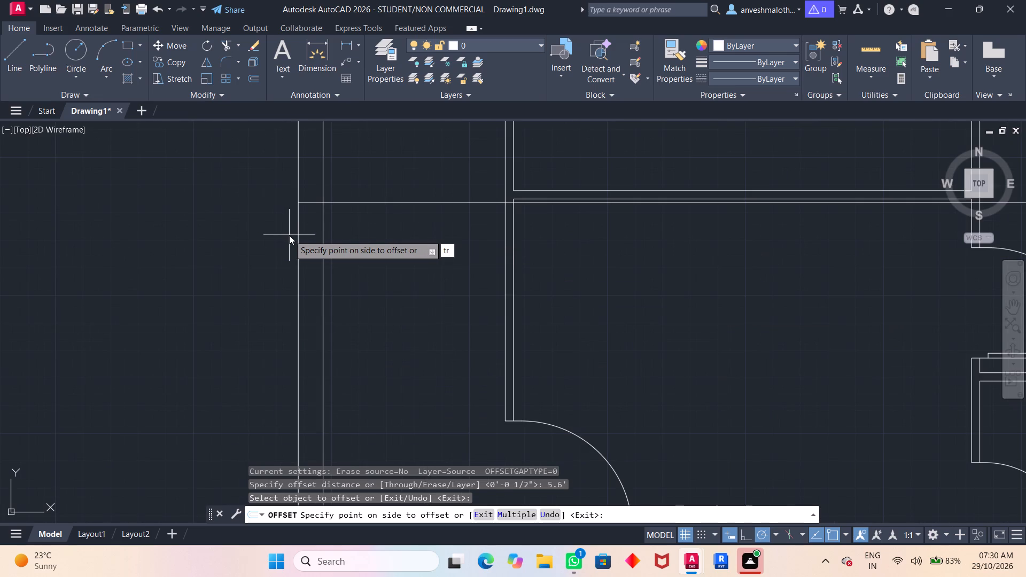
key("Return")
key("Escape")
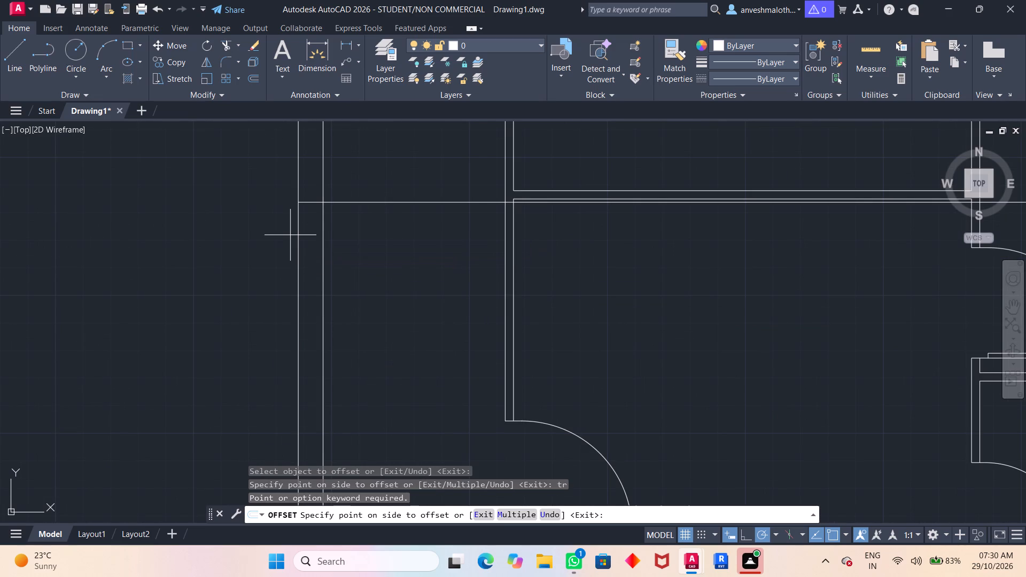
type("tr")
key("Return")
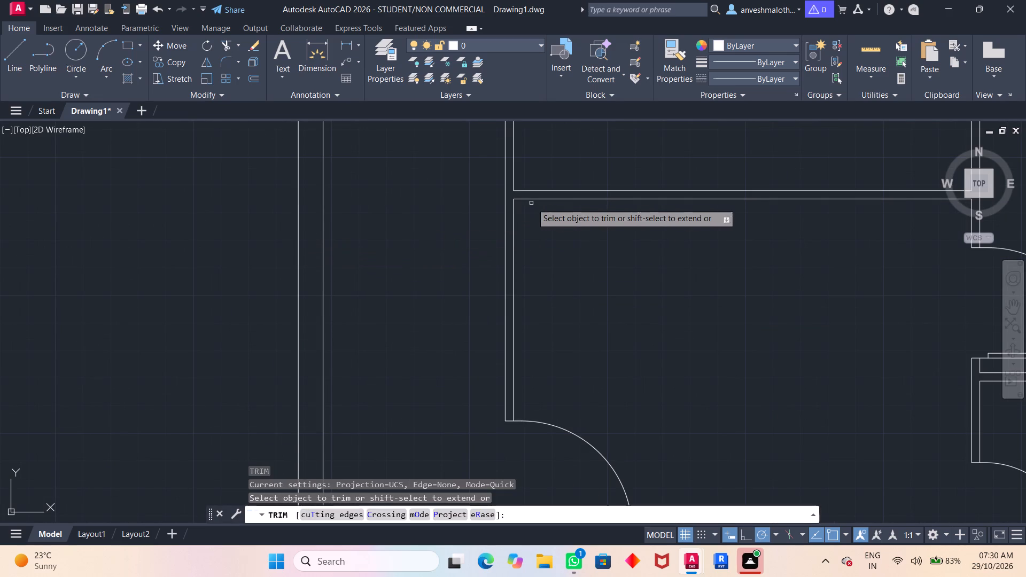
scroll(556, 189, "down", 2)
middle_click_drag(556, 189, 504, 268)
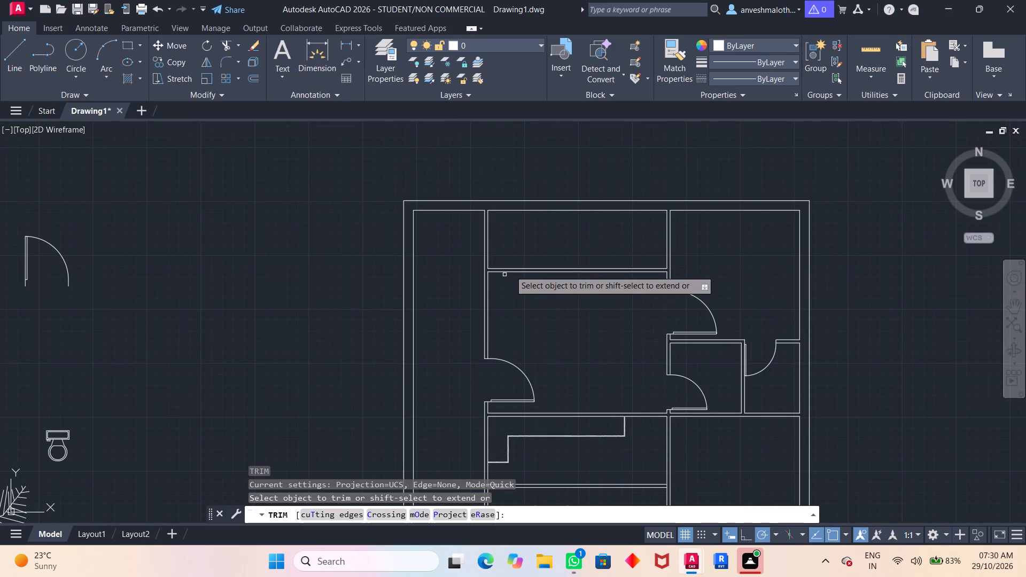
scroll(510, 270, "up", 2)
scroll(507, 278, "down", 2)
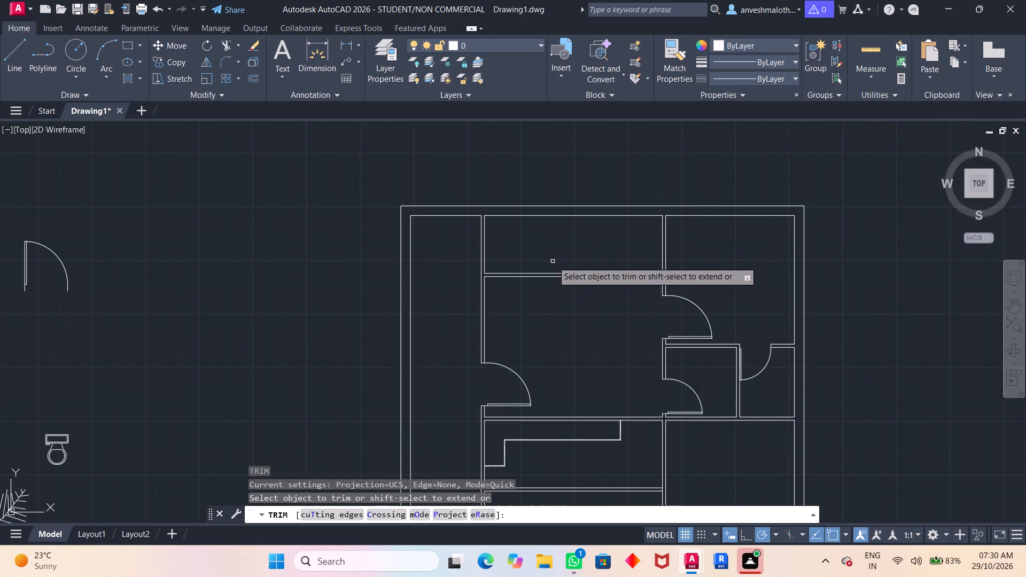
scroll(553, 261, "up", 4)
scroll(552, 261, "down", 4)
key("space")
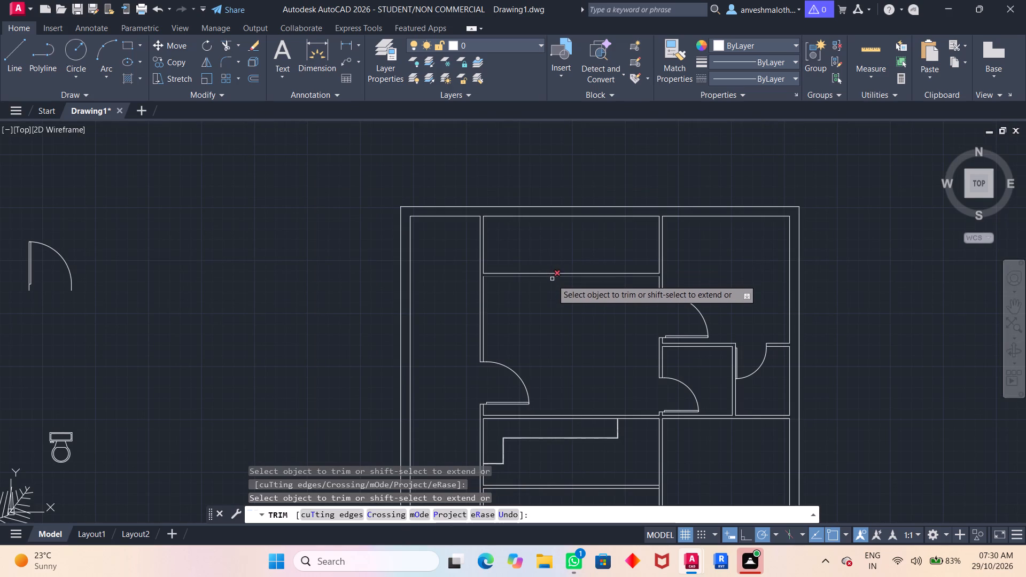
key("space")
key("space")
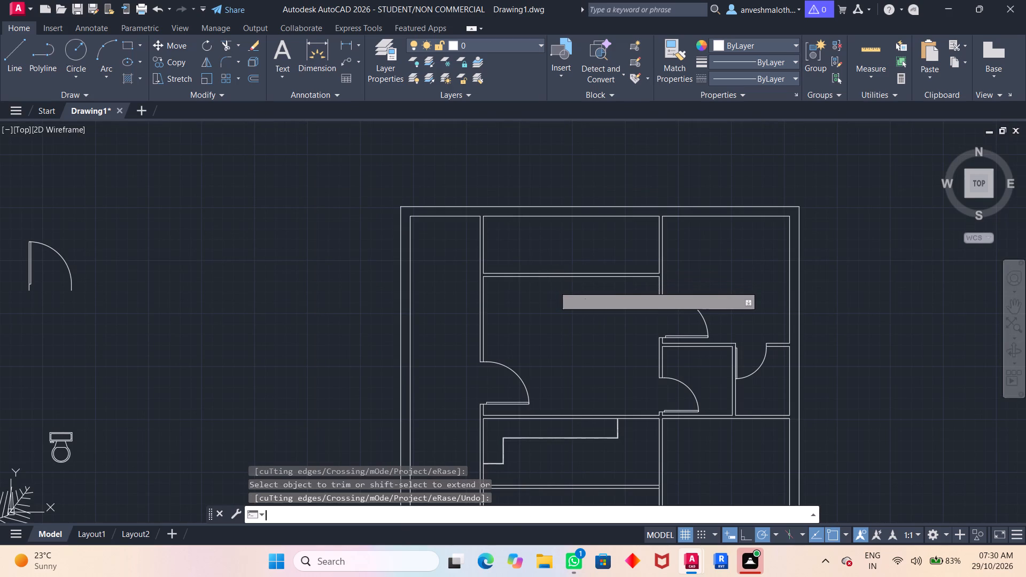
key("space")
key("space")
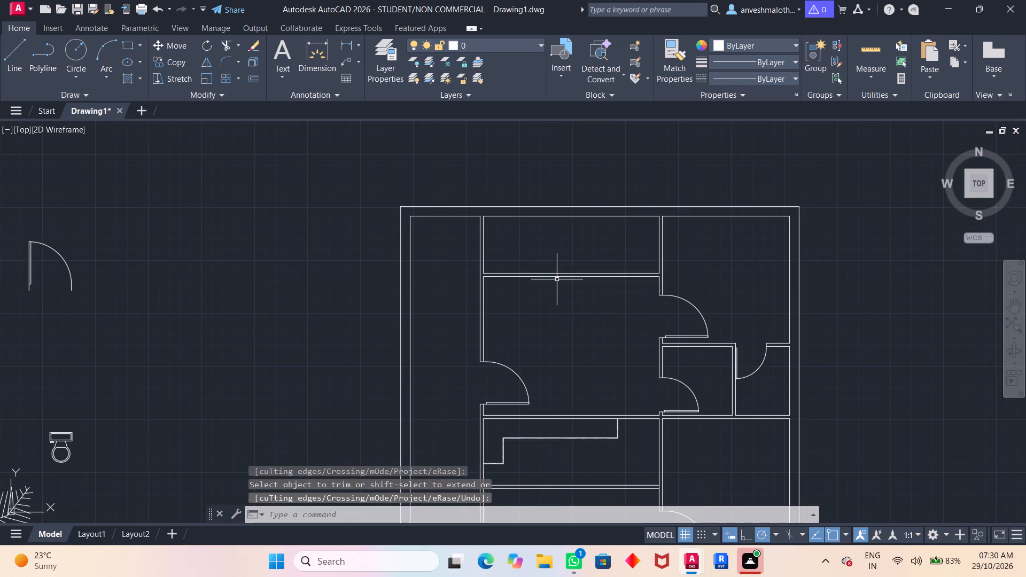
Move the lower line of the wall below the narrow top room down by about 1'-1".
left_click(562, 276)
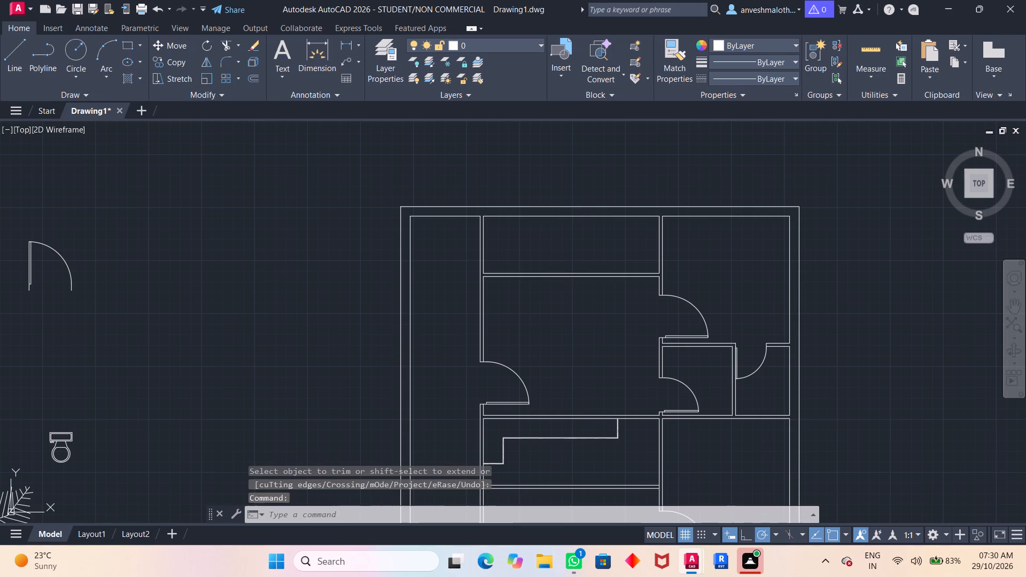
left_click(572, 274)
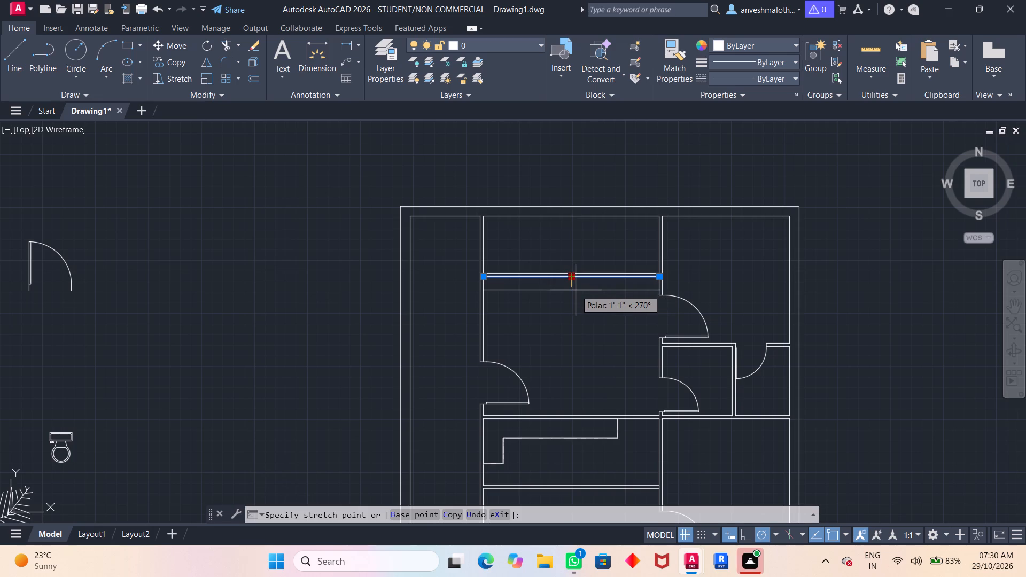
left_click(576, 289)
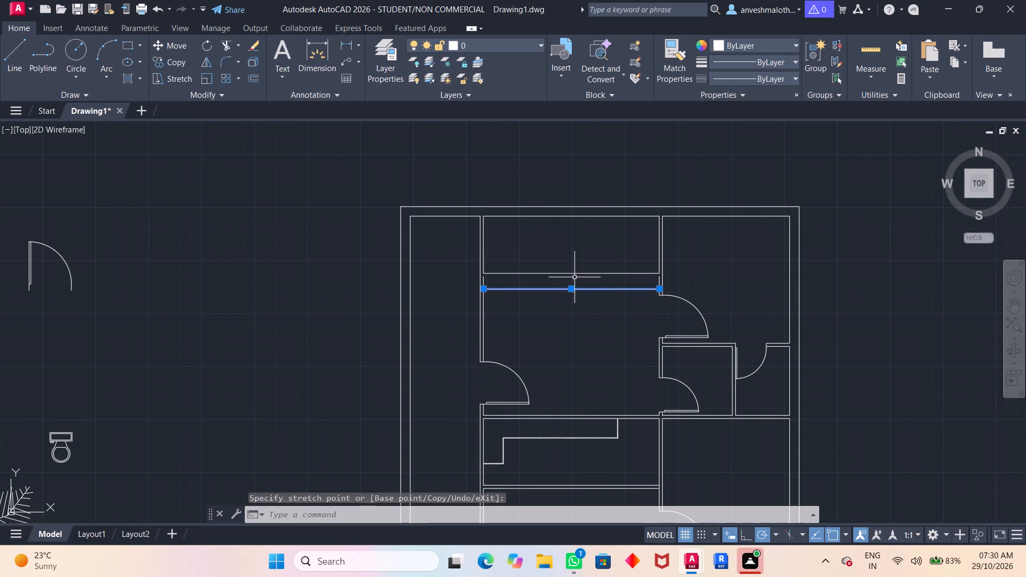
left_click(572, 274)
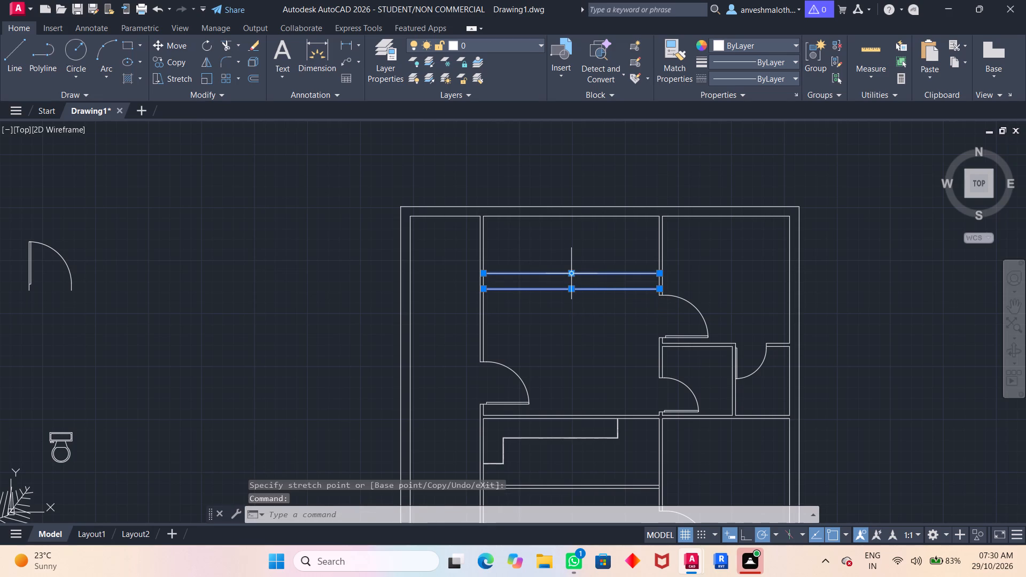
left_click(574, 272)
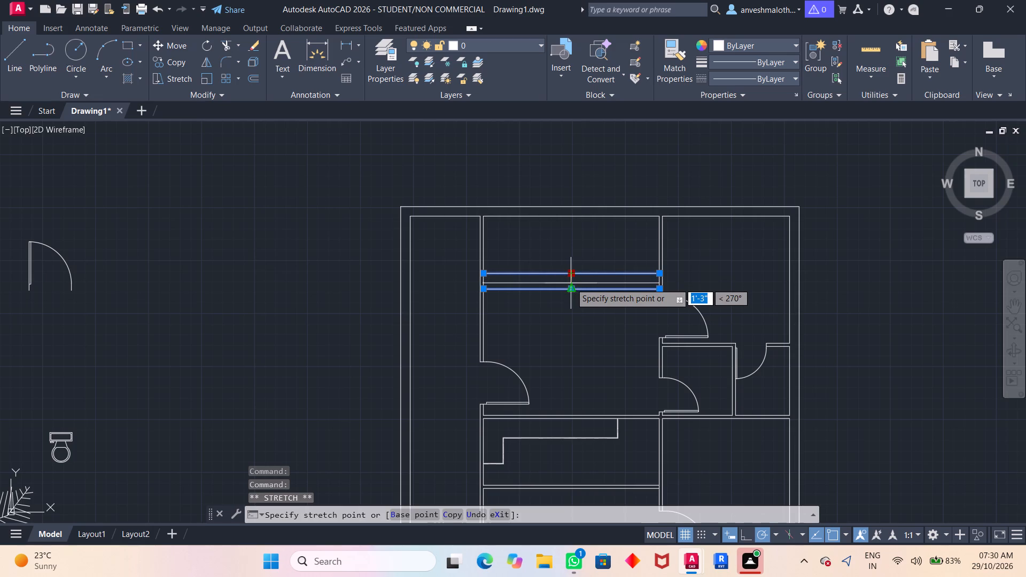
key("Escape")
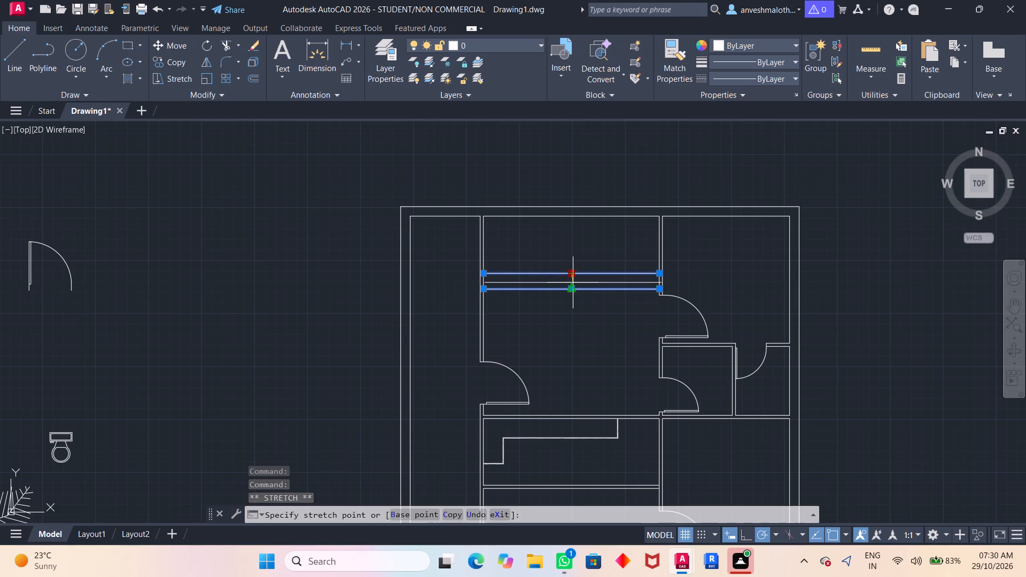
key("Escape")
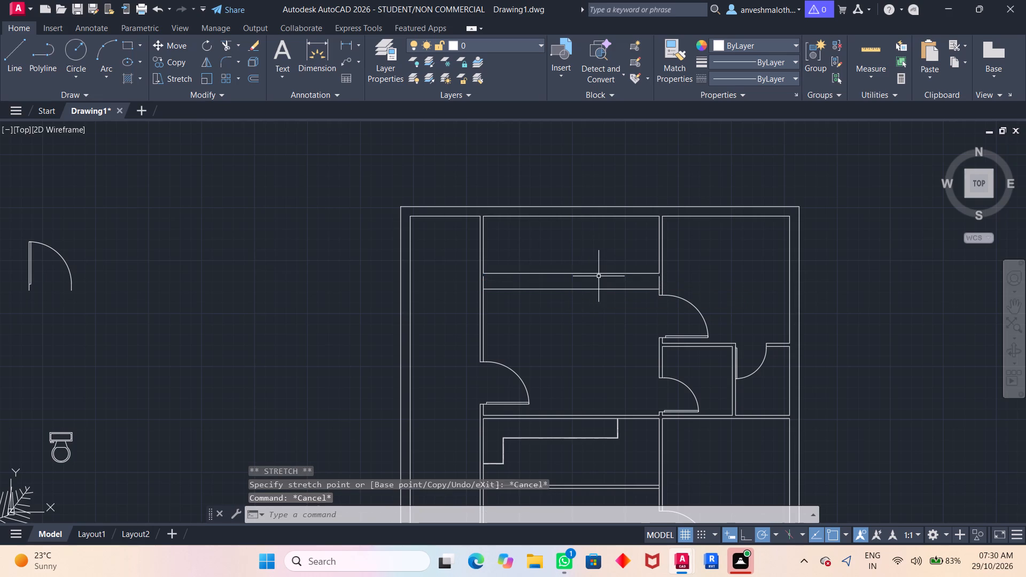
Delete the old upper line of the wall below the narrow top room.
left_click(600, 273)
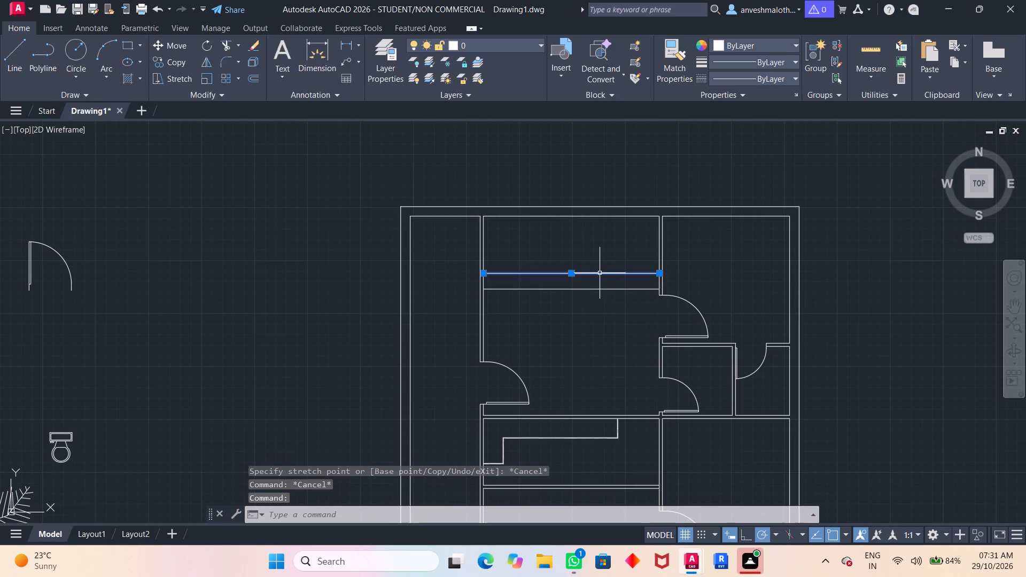
key("Delete")
left_click(595, 289)
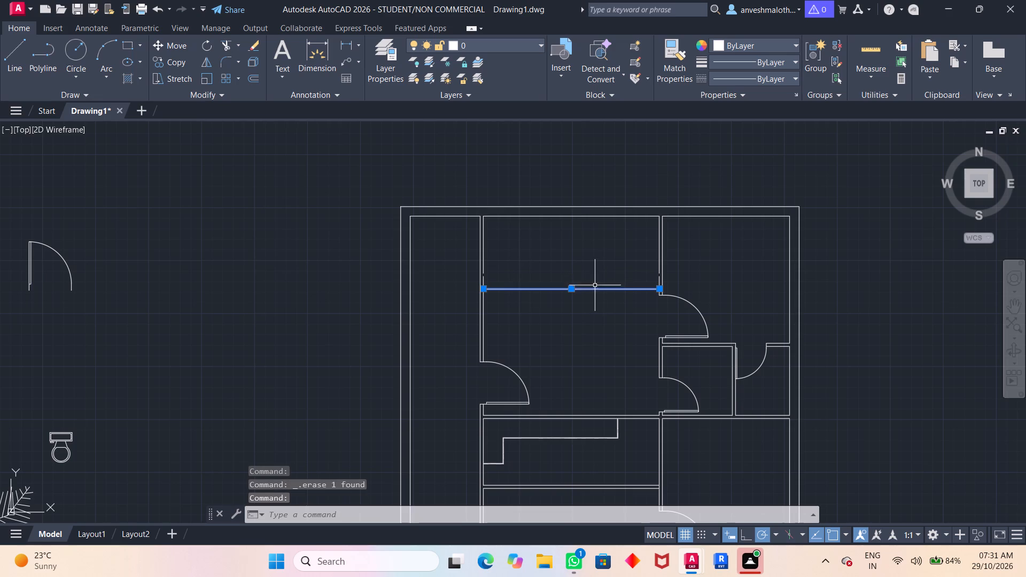
key("Escape")
Offset the moved wall line 3" upward to rebuild the wall below the narrow top room.
key("o")
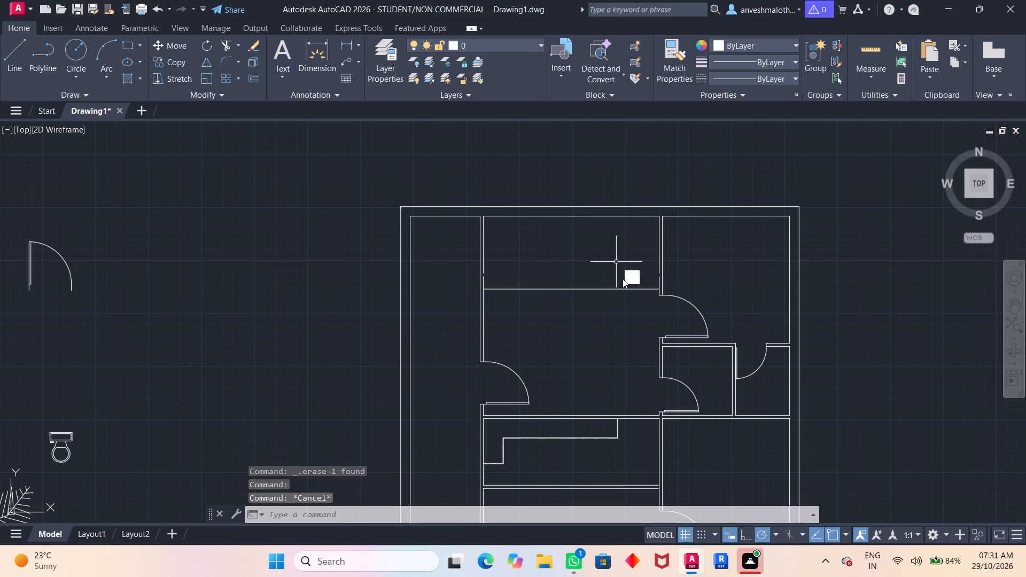
left_click(634, 294)
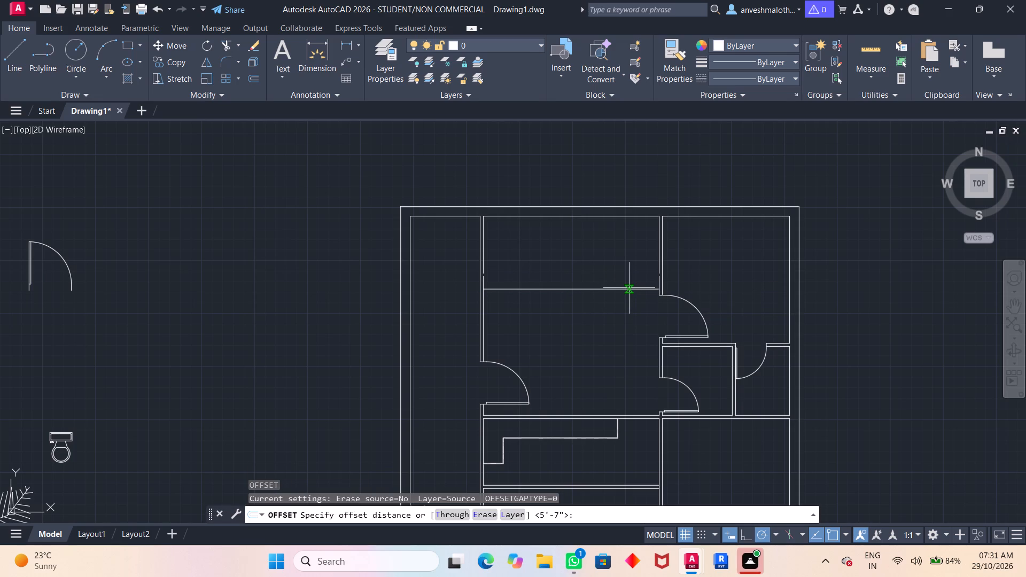
key("3")
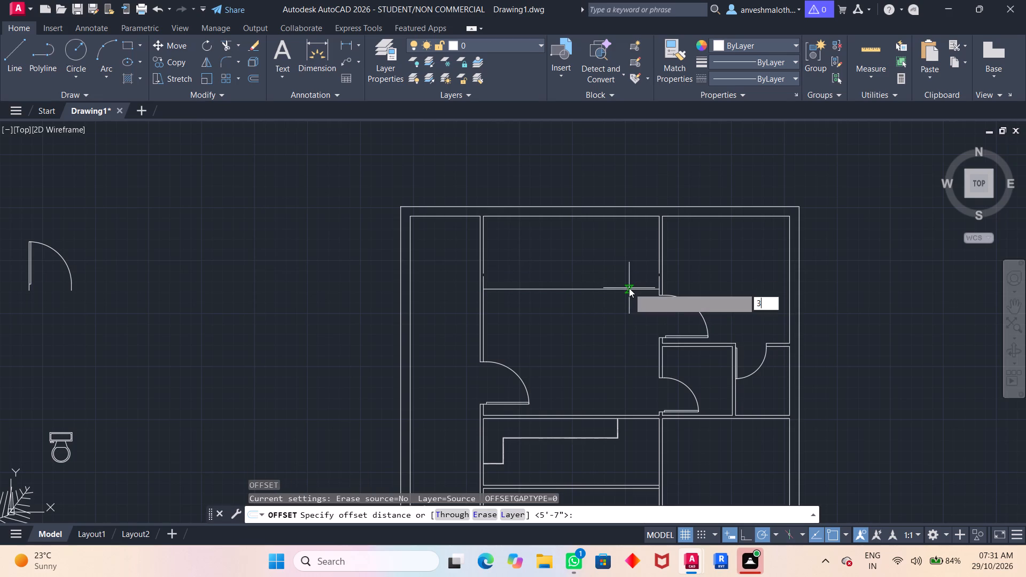
key("shift+quotedbl")
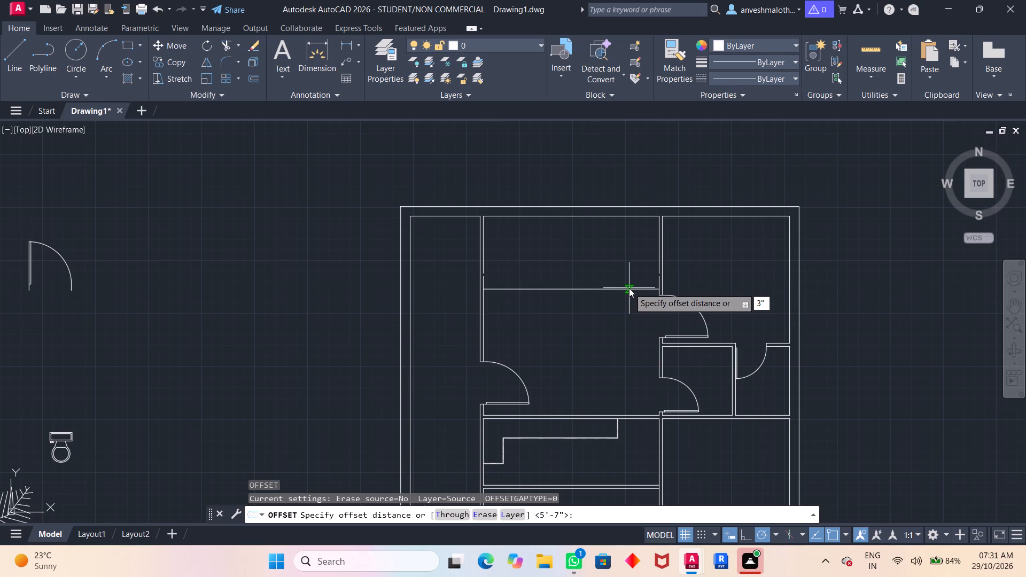
key("Return")
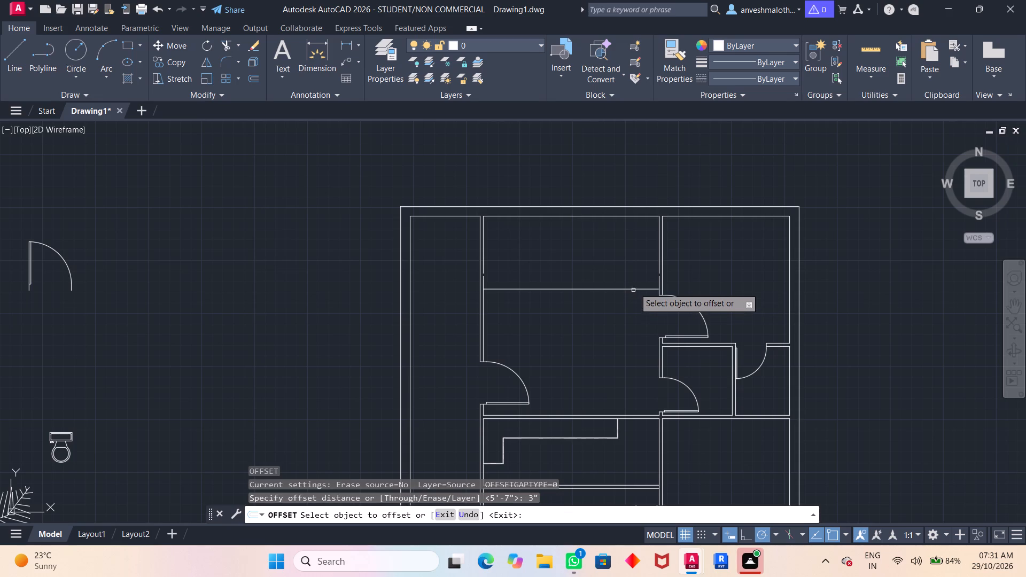
left_click_drag(634, 288, 637, 271)
left_click(637, 271)
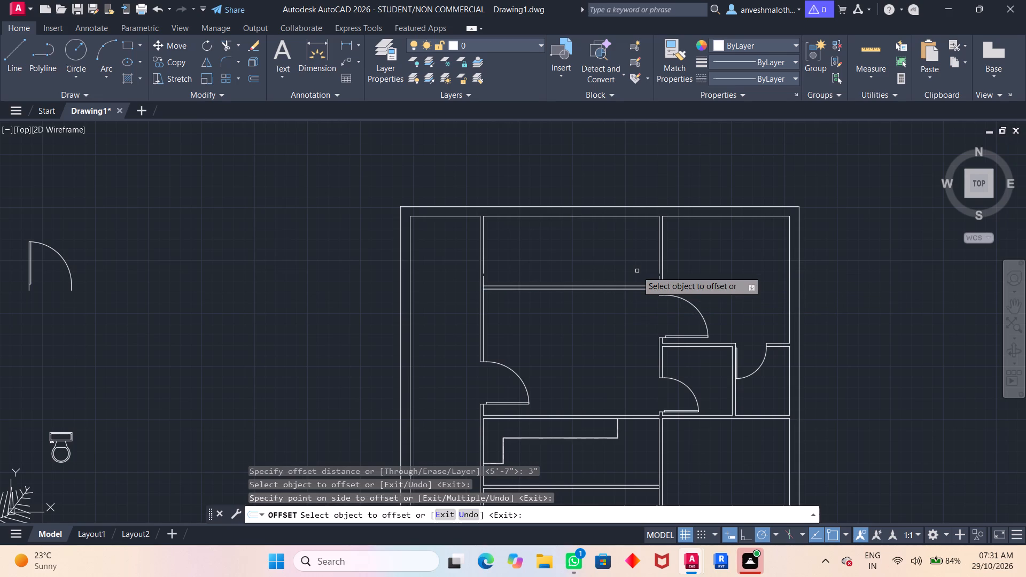
key("space")
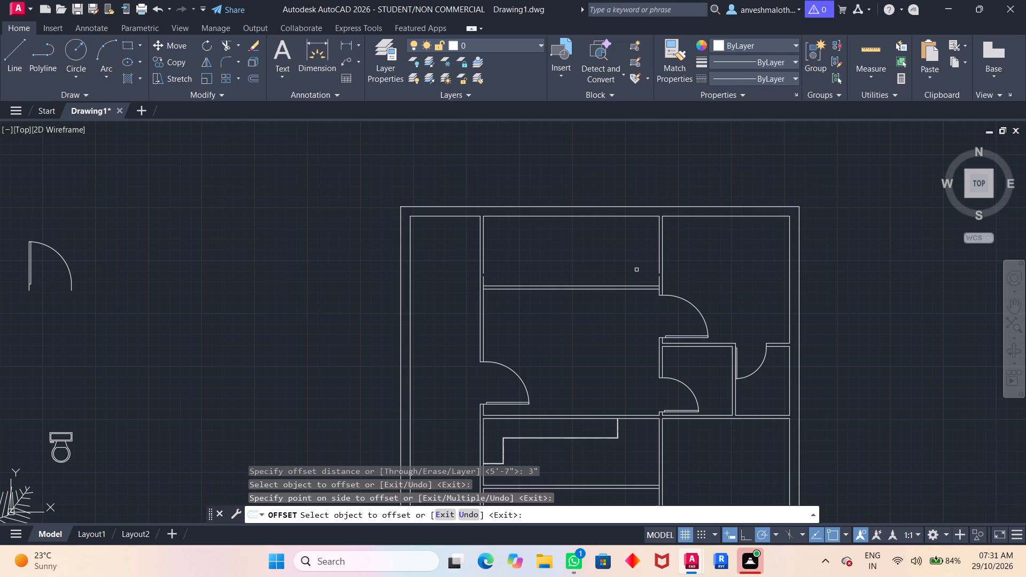
key("Escape")
Stretch the passage wall's room-side line up to close the gap where the old cross wall met it.
scroll(495, 249, "up", 3)
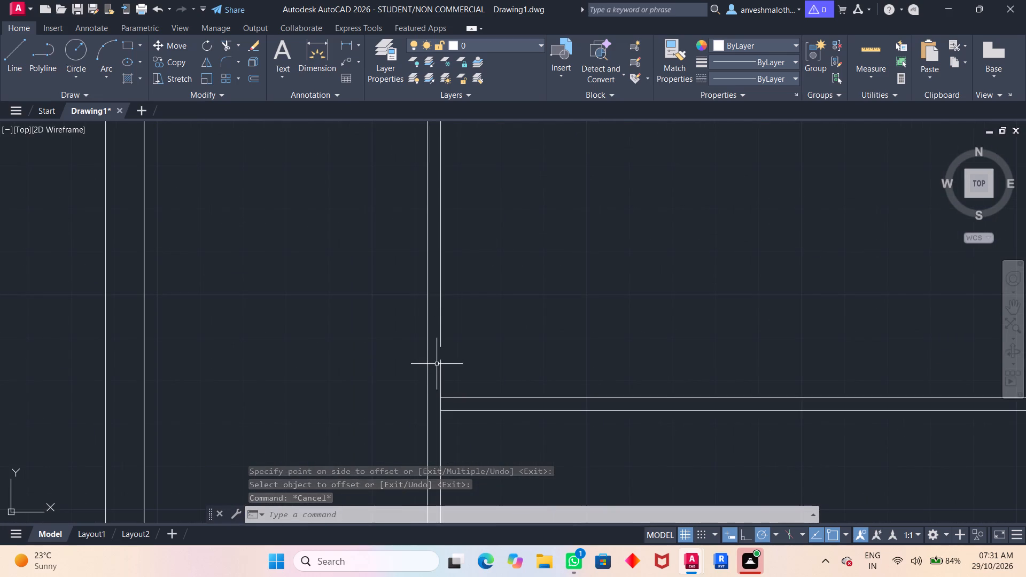
left_click(441, 361)
left_click_drag(441, 360, 447, 347)
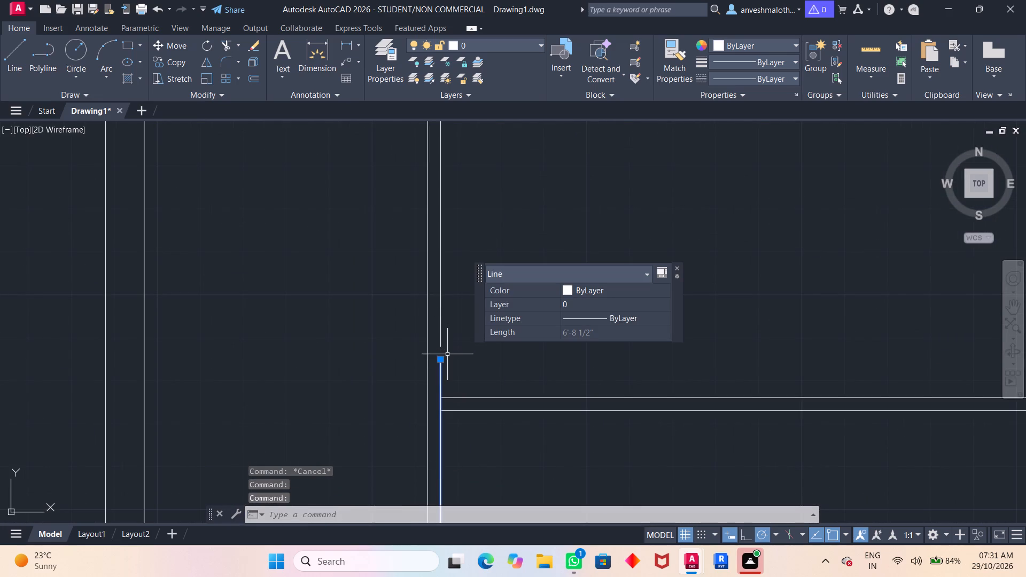
left_click_drag(439, 358, 437, 350)
left_click(441, 347)
key("space")
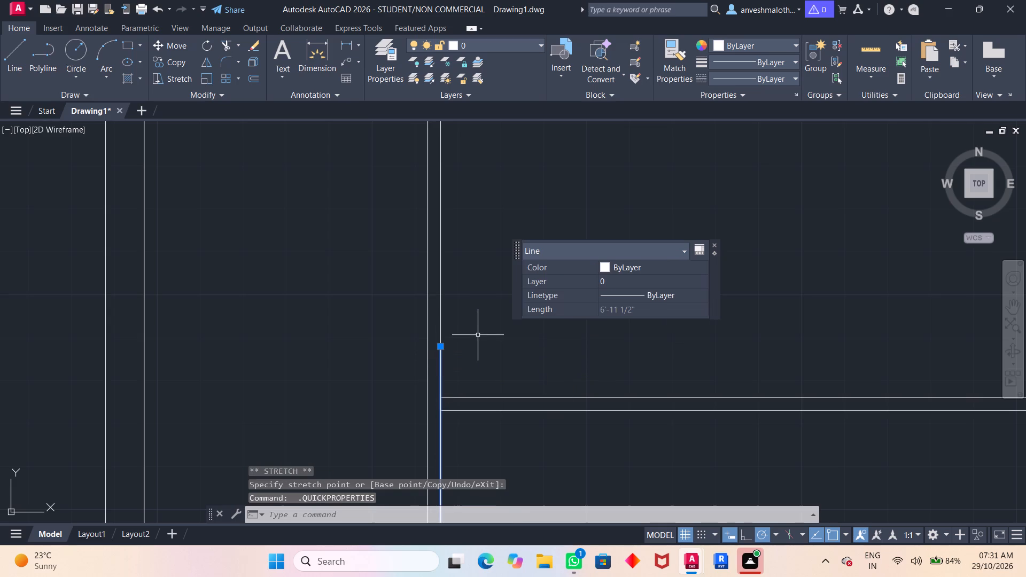
Stretch the line of the narrow top room's east wall up to close the gap where the old cross wall met it.
key("Escape")
scroll(877, 326, "up", 3)
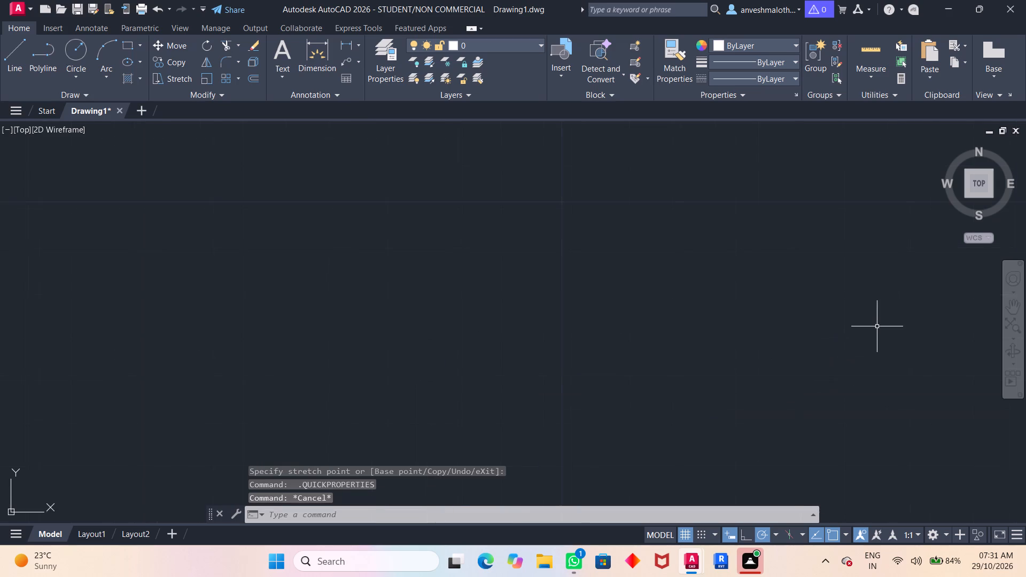
scroll(877, 326, "down", 4)
middle_click_drag(877, 326, 314, 192)
scroll(462, 189, "up", 4)
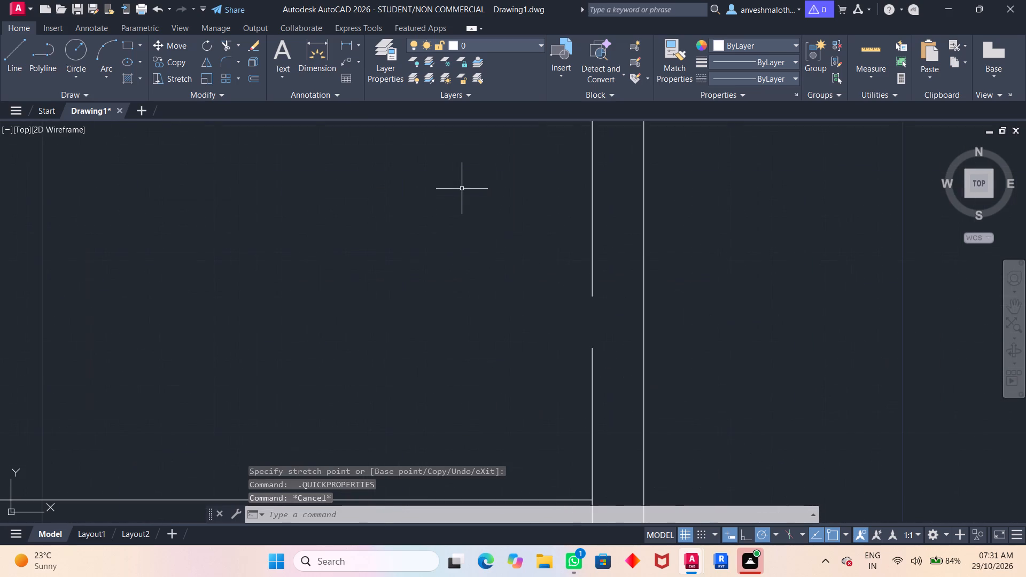
double_click(592, 371)
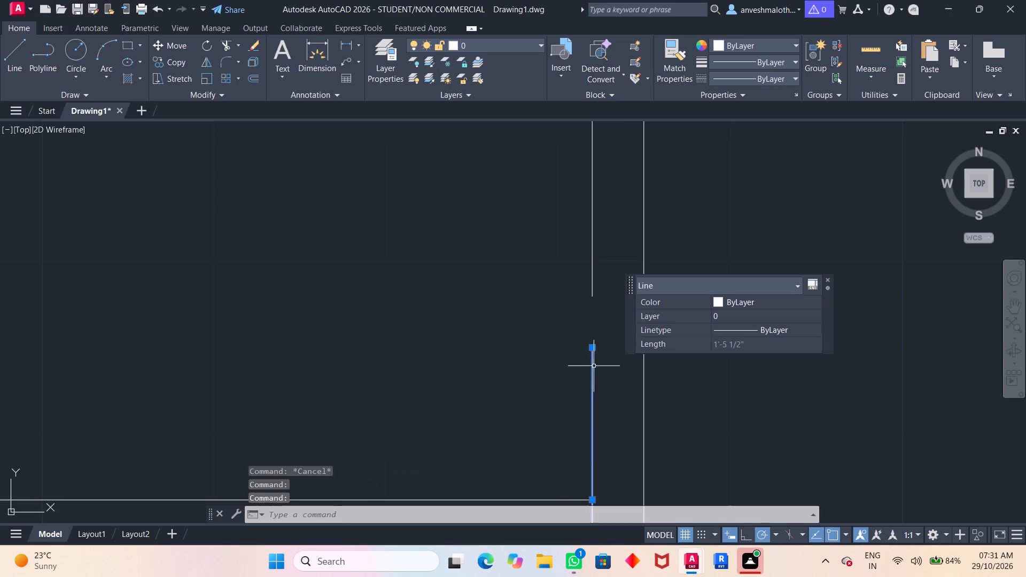
left_click_drag(589, 347, 598, 303)
double_click(598, 303)
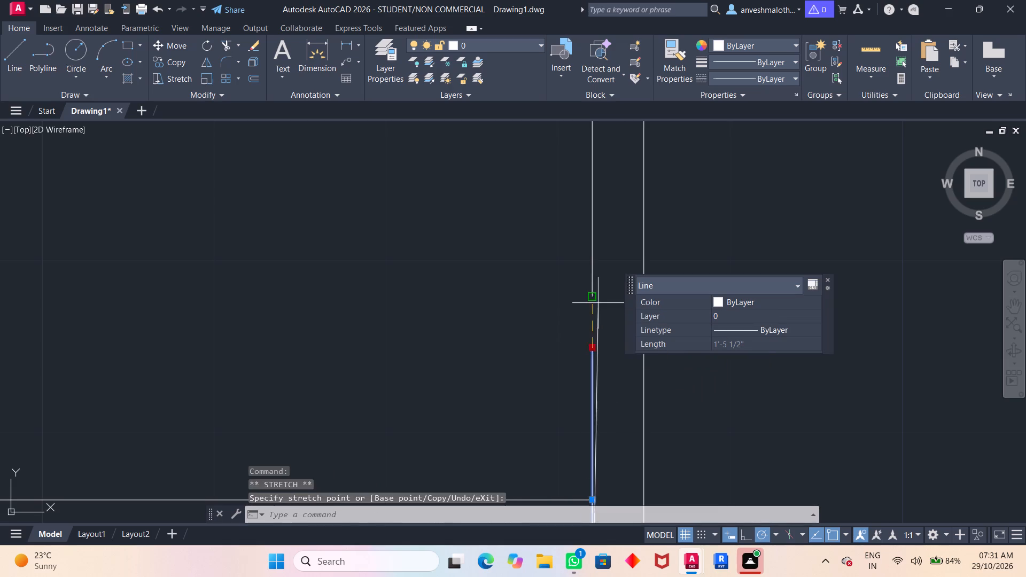
left_click(591, 294)
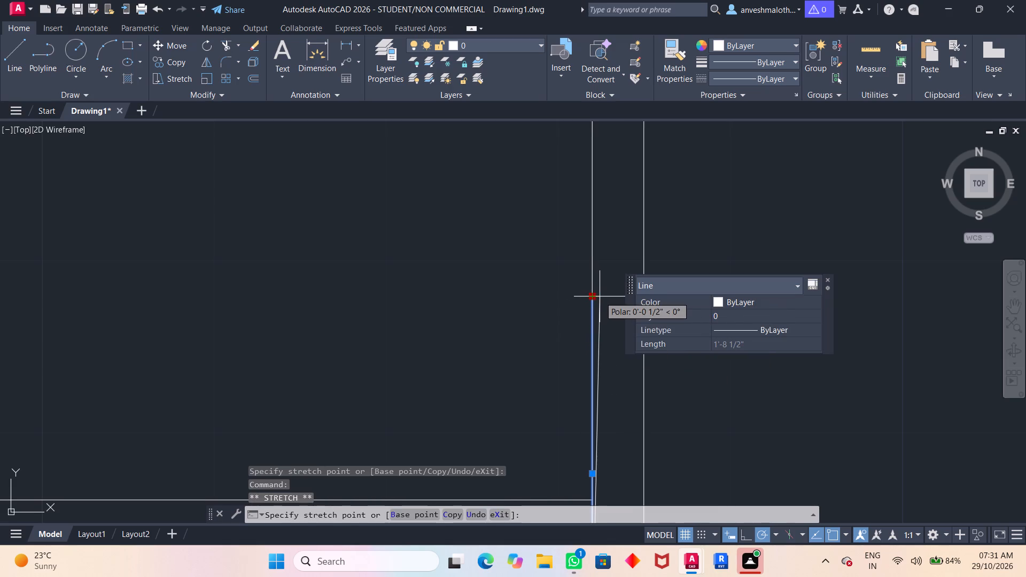
key("space")
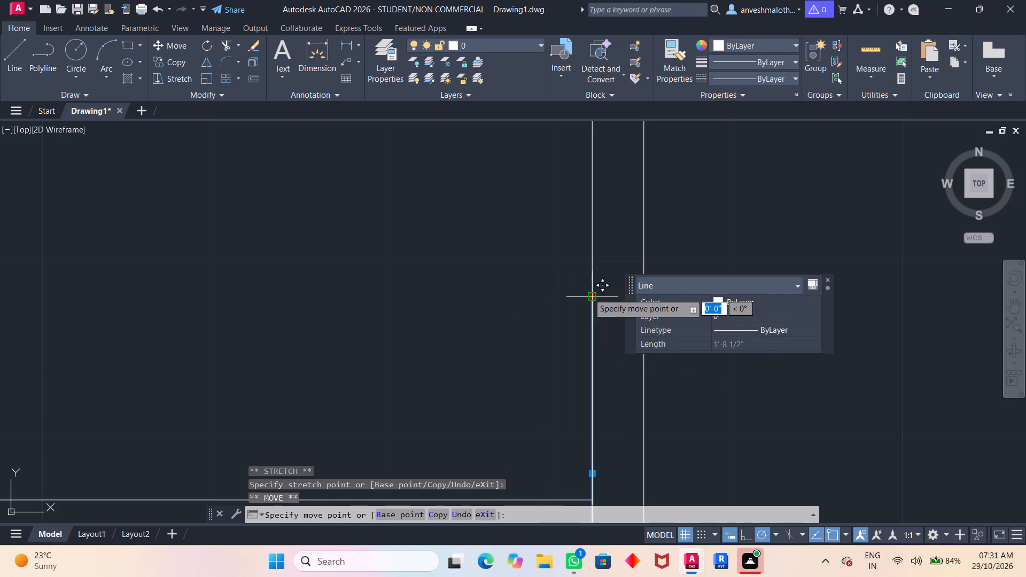
key("Escape")
scroll(569, 319, "down", 5)
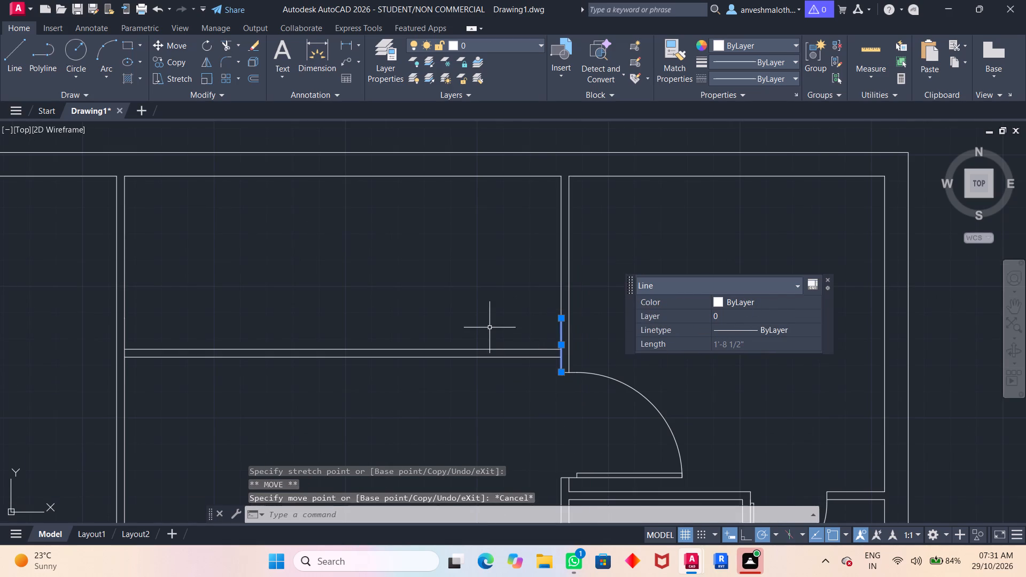
key("Escape")
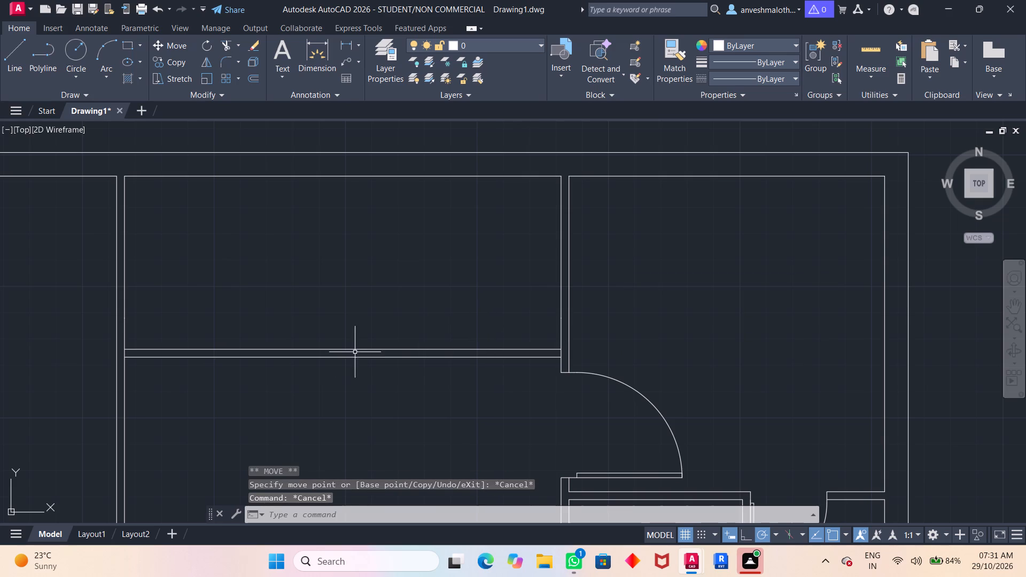
Trim the wall lines crossing both ends of the moved cross wall below the narrow top room to open its junctions.
type("tr")
key("Return")
scroll(324, 339, "up", 1)
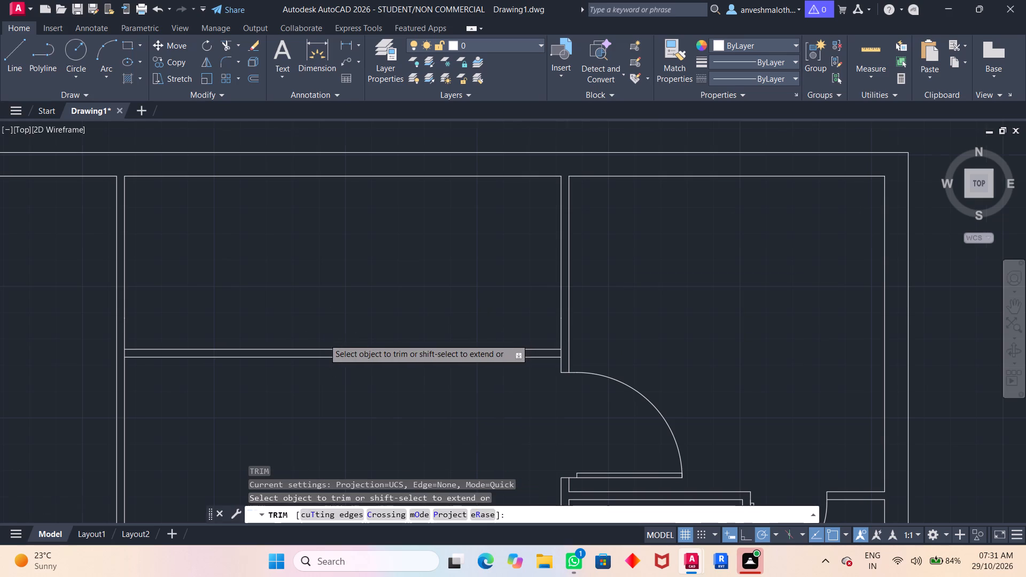
scroll(324, 339, "up", 2)
scroll(110, 353, "down", 4)
middle_click_drag(105, 354, 428, 362)
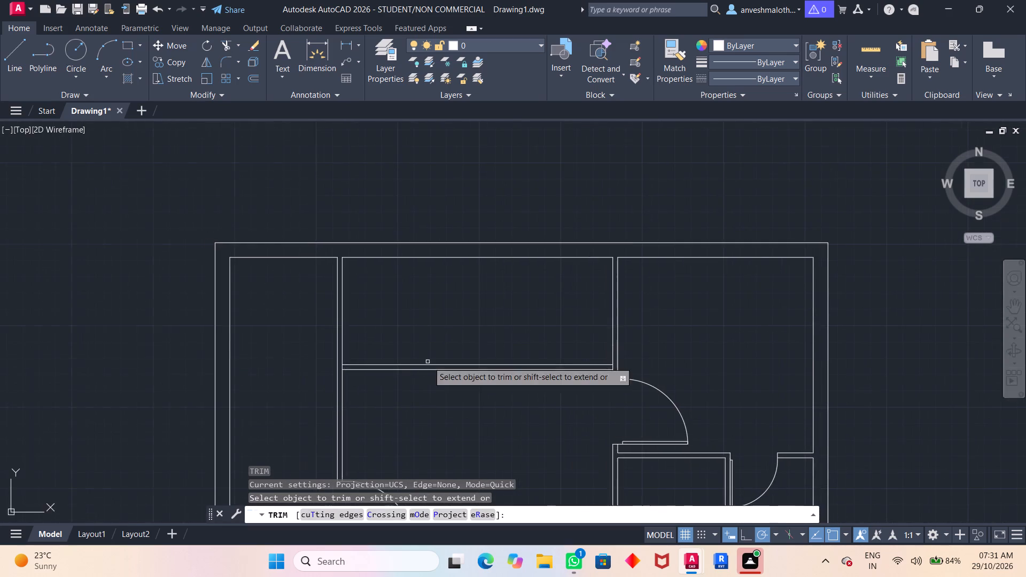
scroll(397, 370, "up", 3)
middle_click_drag(361, 389, 568, 345)
scroll(391, 319, "up", 2)
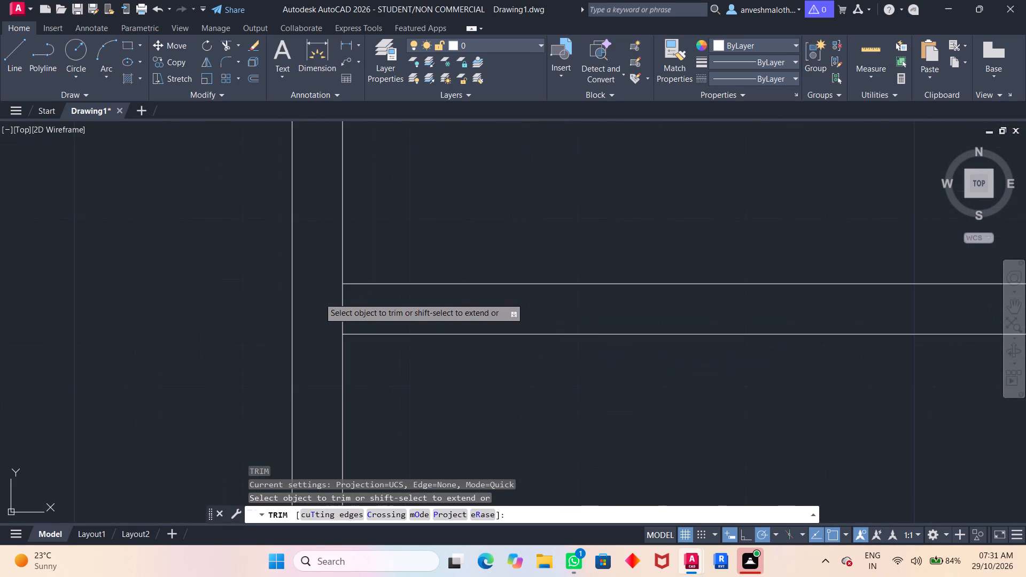
left_click(344, 300)
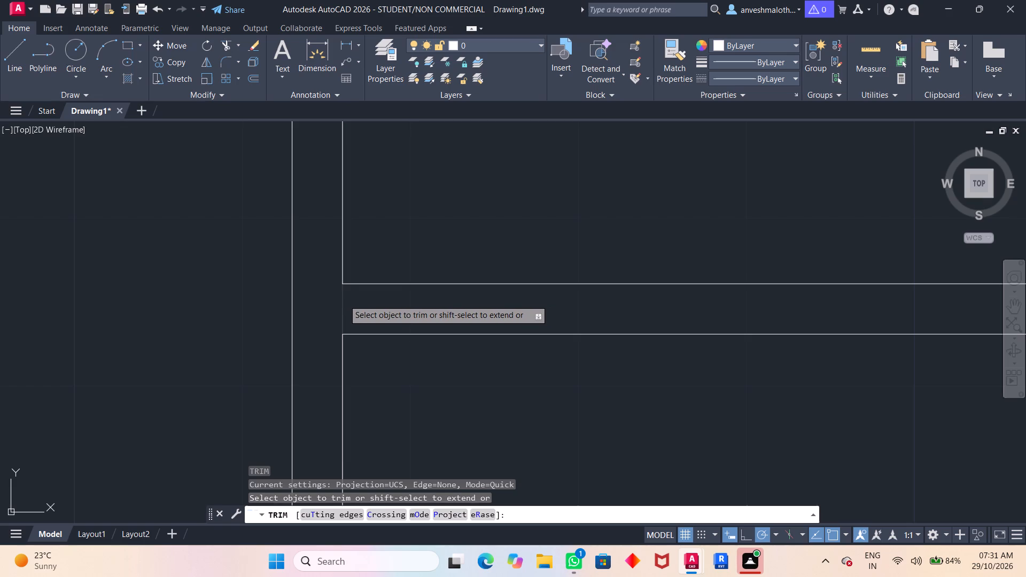
scroll(344, 300, "down", 3)
middle_click_drag(799, 403, 265, 290)
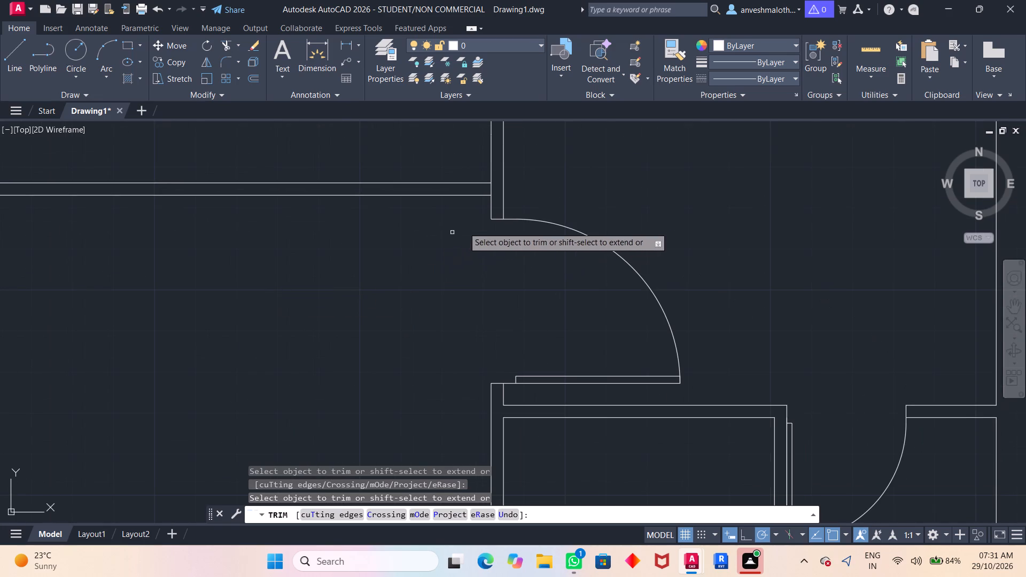
left_click(491, 190)
scroll(491, 191, "down", 5)
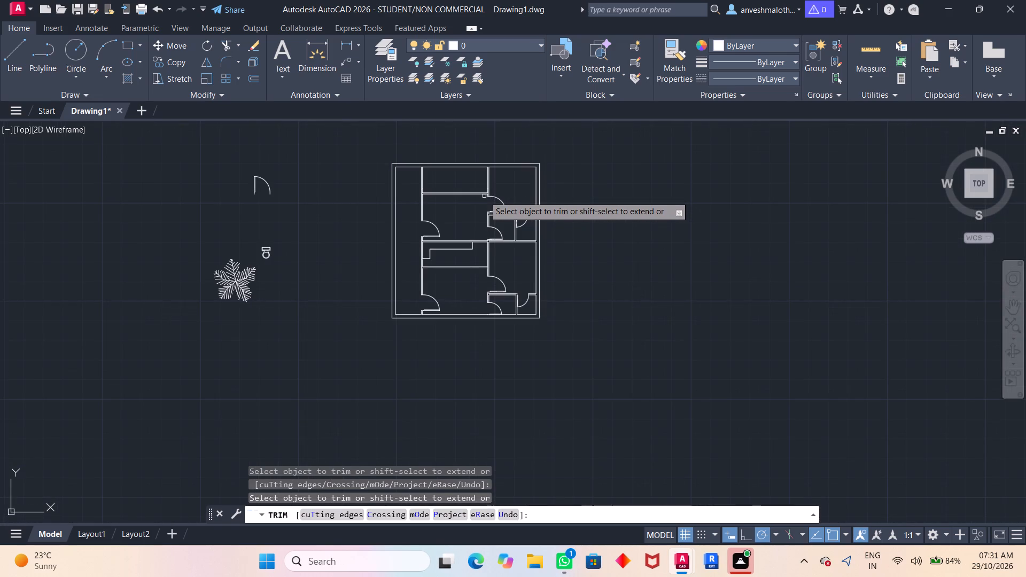
key("Escape")
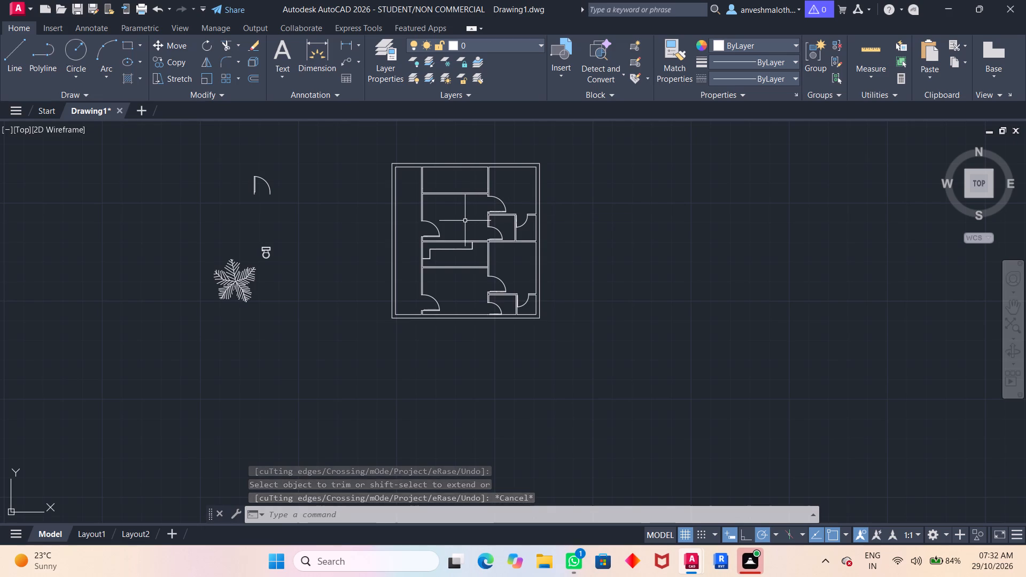
Quick-measure the L-shaped counter in the narrow room of the lower flat.
scroll(465, 221, "up", 2)
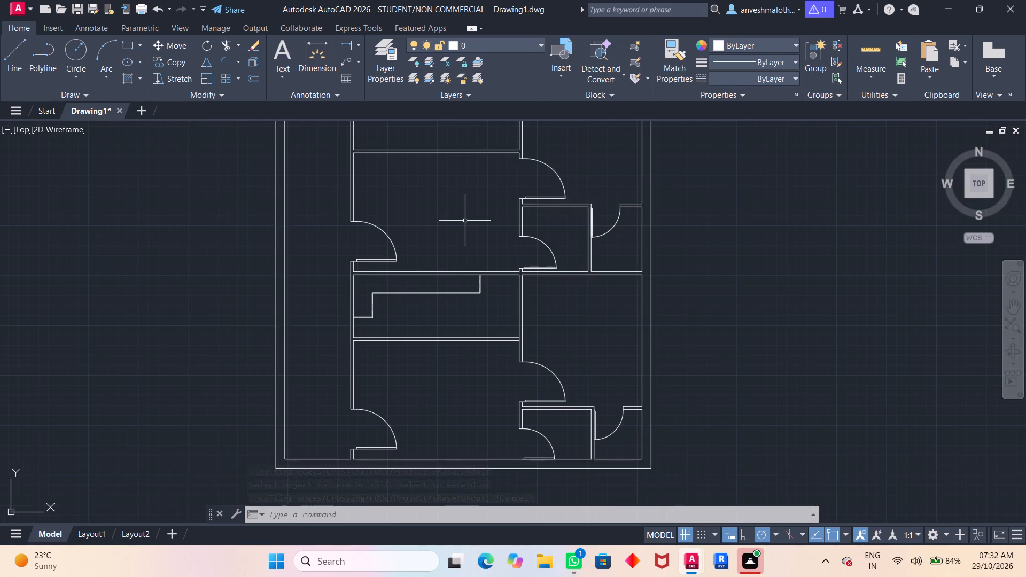
middle_click_drag(465, 221, 433, 451)
middle_click_drag(433, 440, 481, 267)
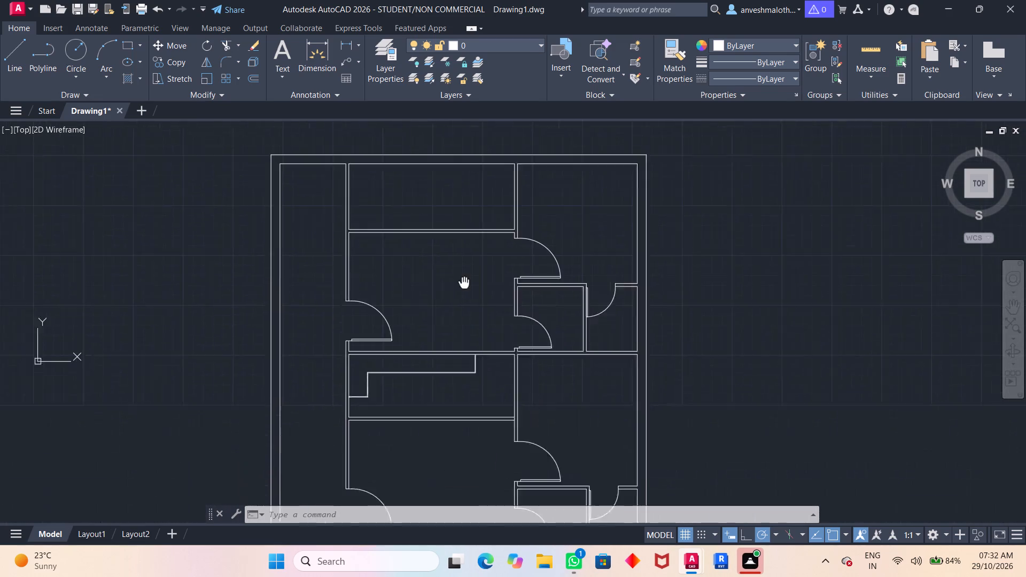
middle_click_drag(481, 267, 516, 251)
scroll(533, 359, "up", 3)
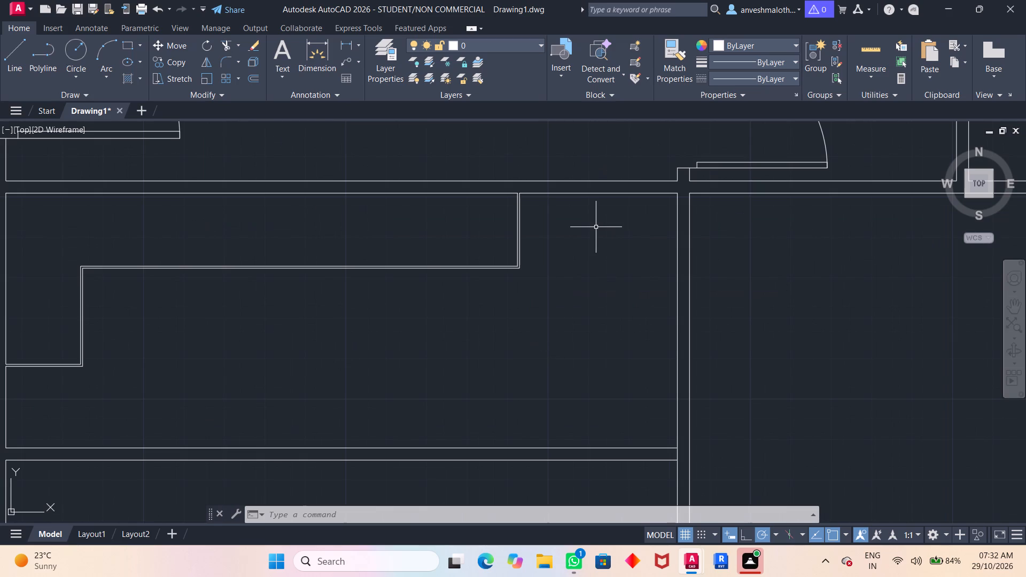
scroll(596, 227, "down", 1)
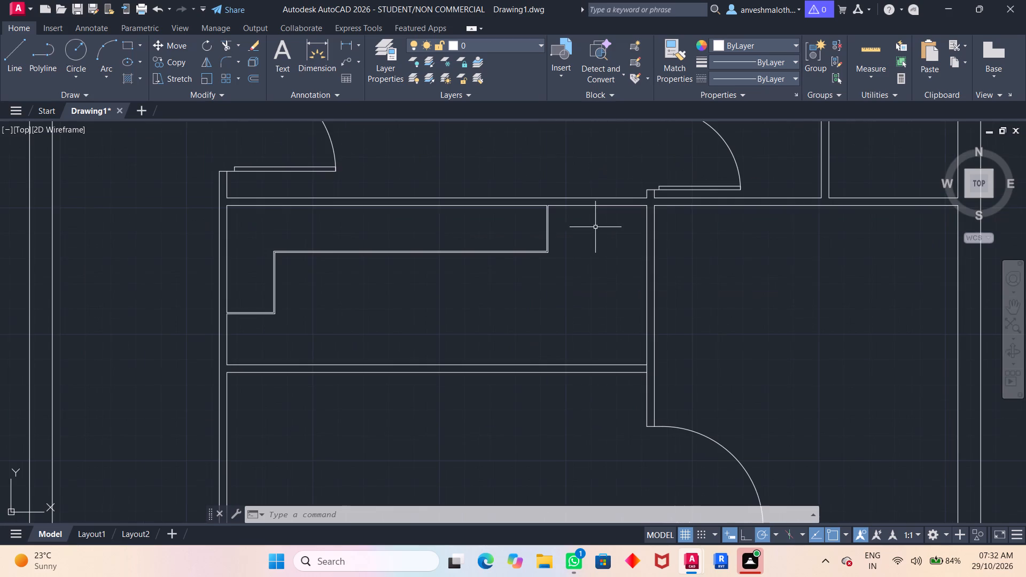
left_click(871, 53)
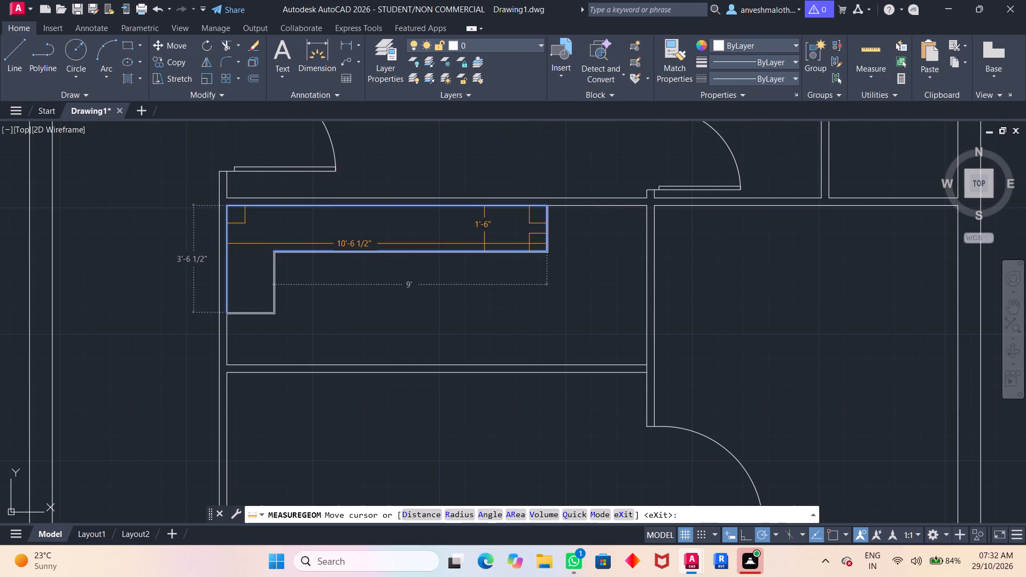
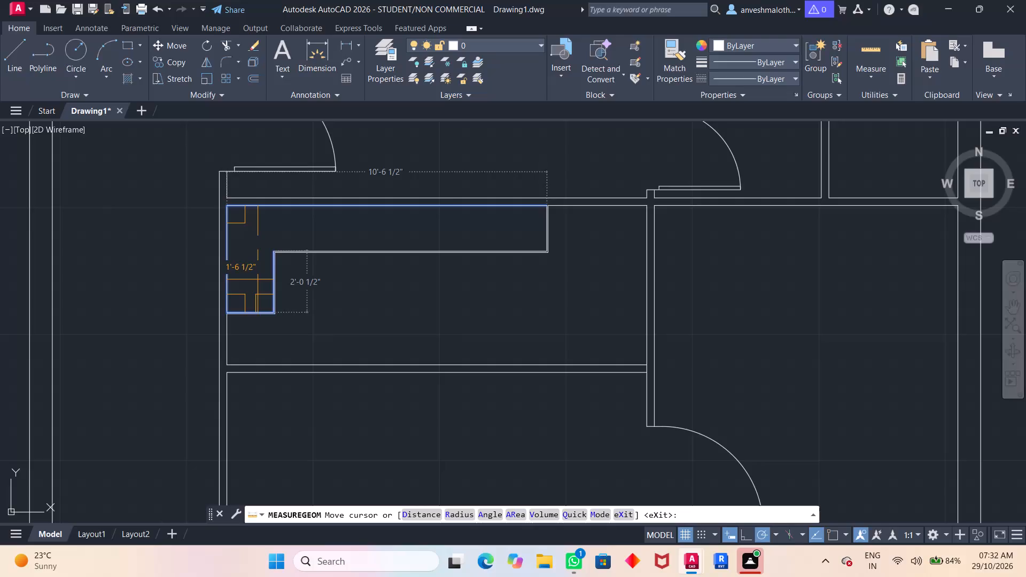
Examine the floor plan's rooms and quick-measure the room containing the L-shaped counter.
key("Escape")
key("Escape")
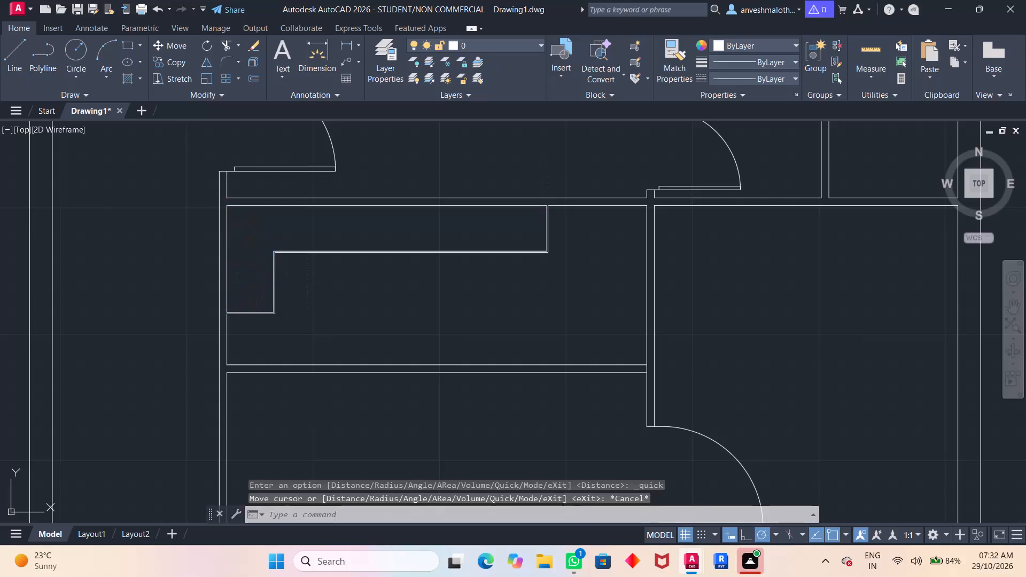
middle_click_drag(403, 151, 356, 271)
middle_click_drag(337, 197, 333, 274)
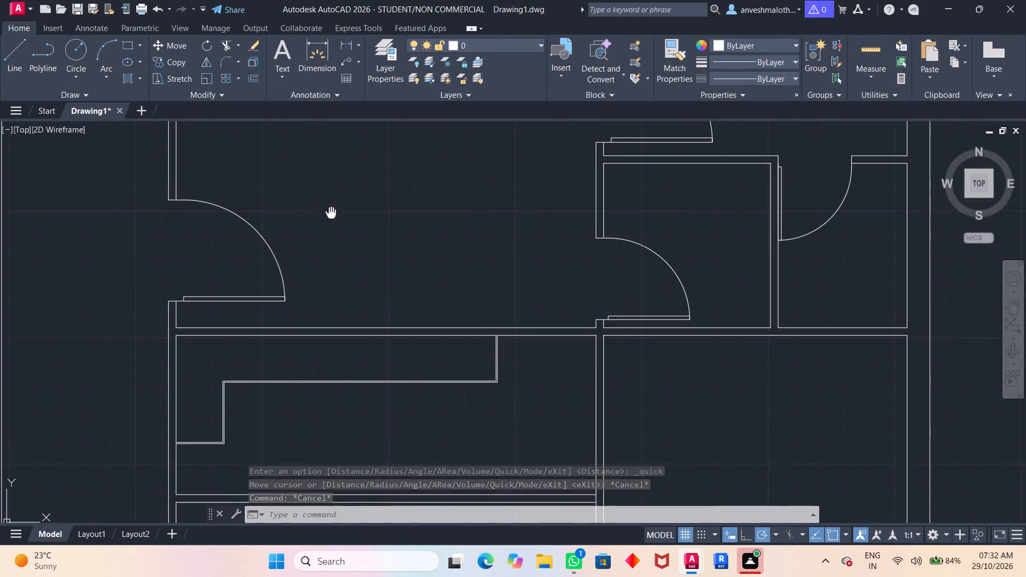
middle_click_drag(333, 274, 356, 341)
middle_click_drag(301, 214, 422, 342)
middle_click_drag(343, 196, 376, 288)
scroll(376, 288, "up", 1)
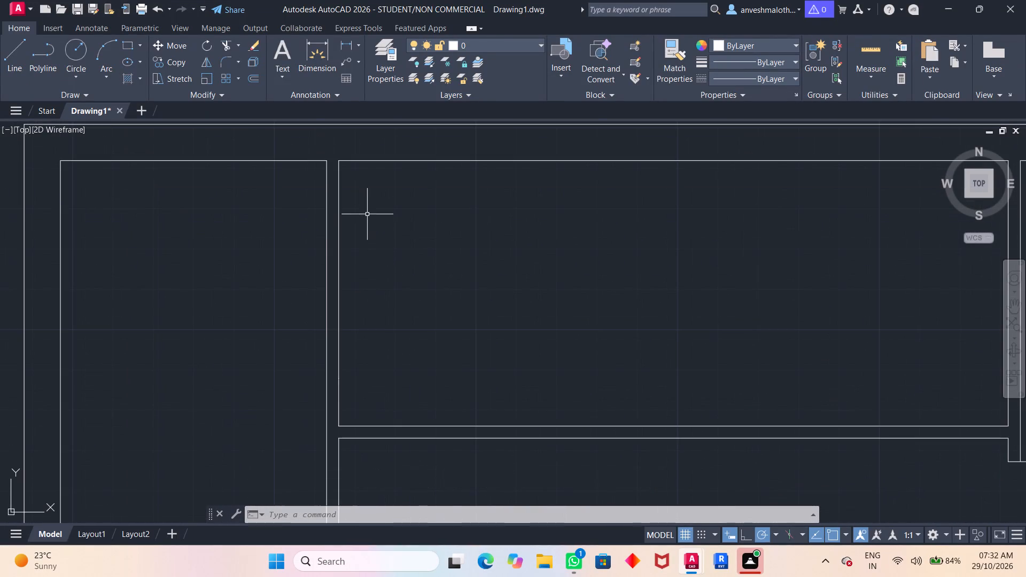
scroll(377, 317, "down", 2)
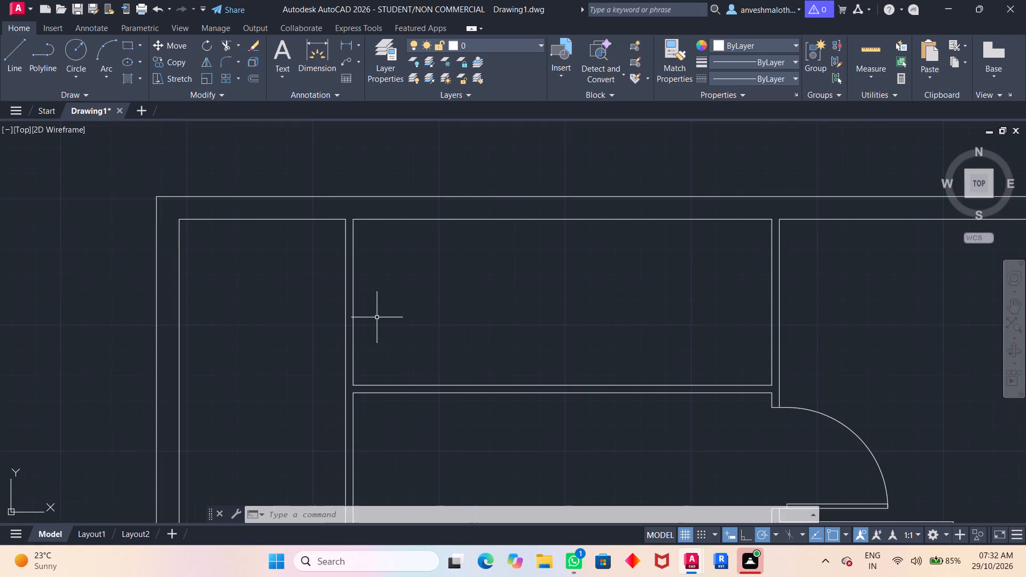
middle_click_drag(377, 317, 433, 1)
scroll(378, 317, "down", 1)
scroll(436, 0, "up", 1)
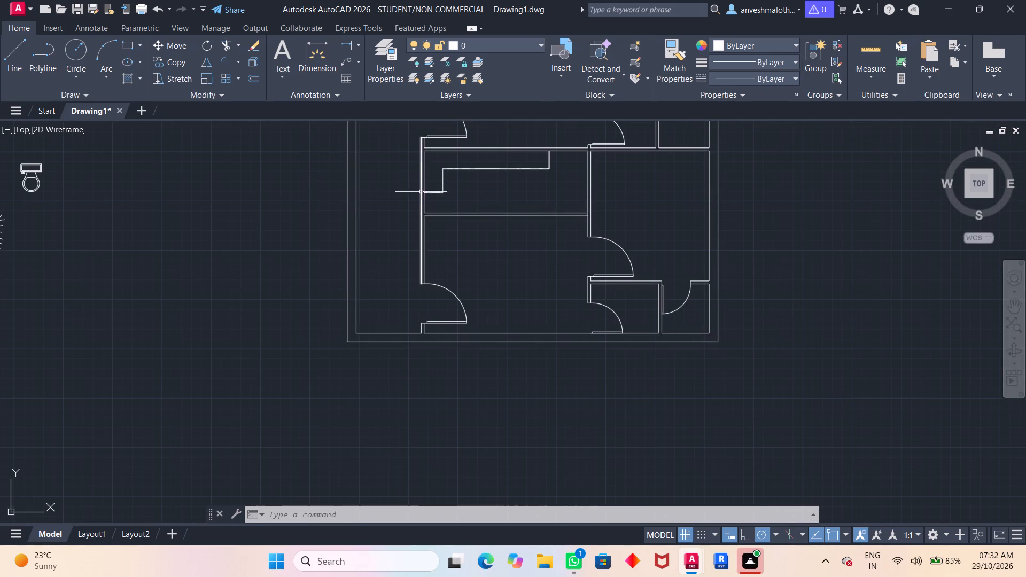
left_click(861, 48)
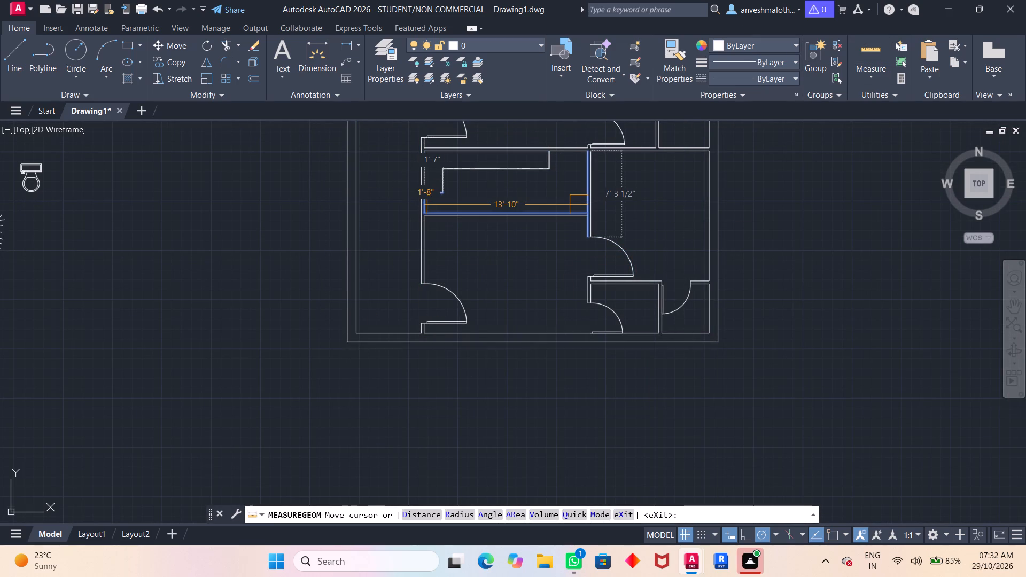
key("Escape")
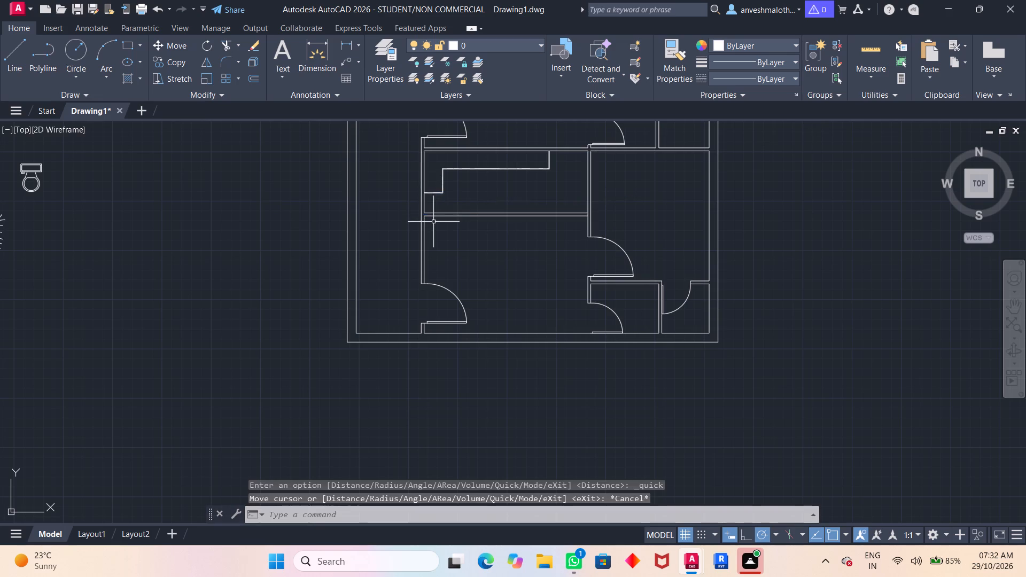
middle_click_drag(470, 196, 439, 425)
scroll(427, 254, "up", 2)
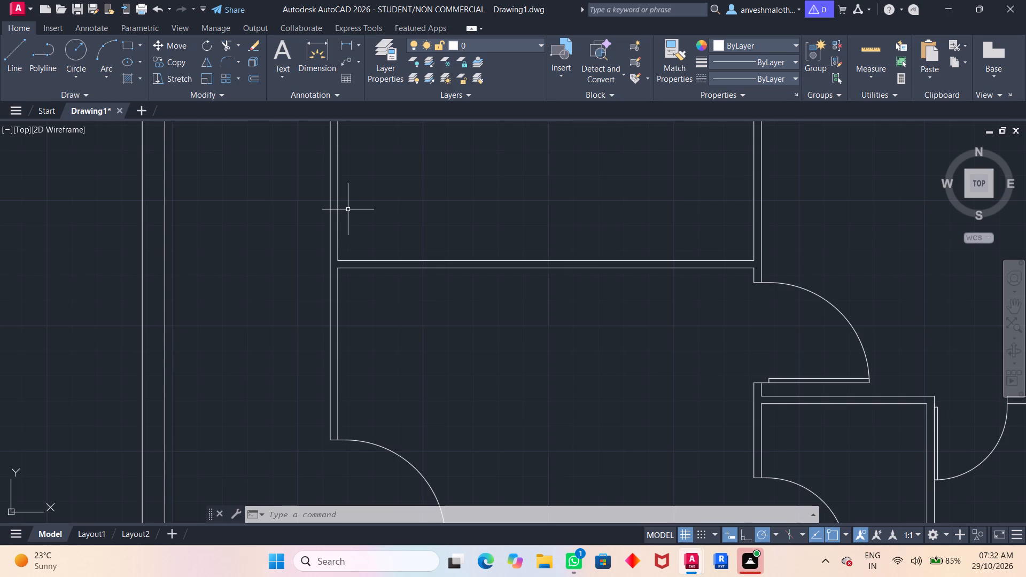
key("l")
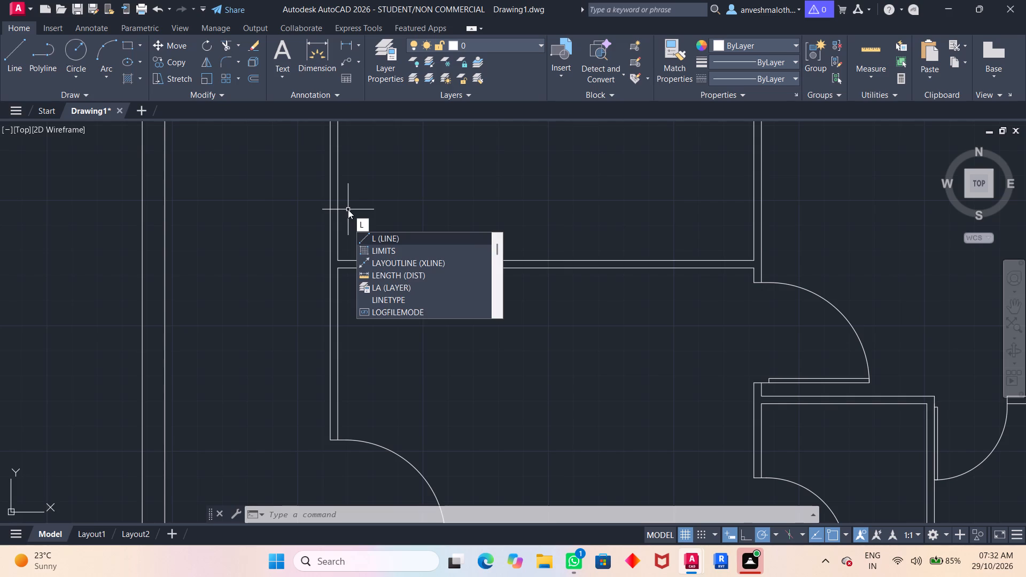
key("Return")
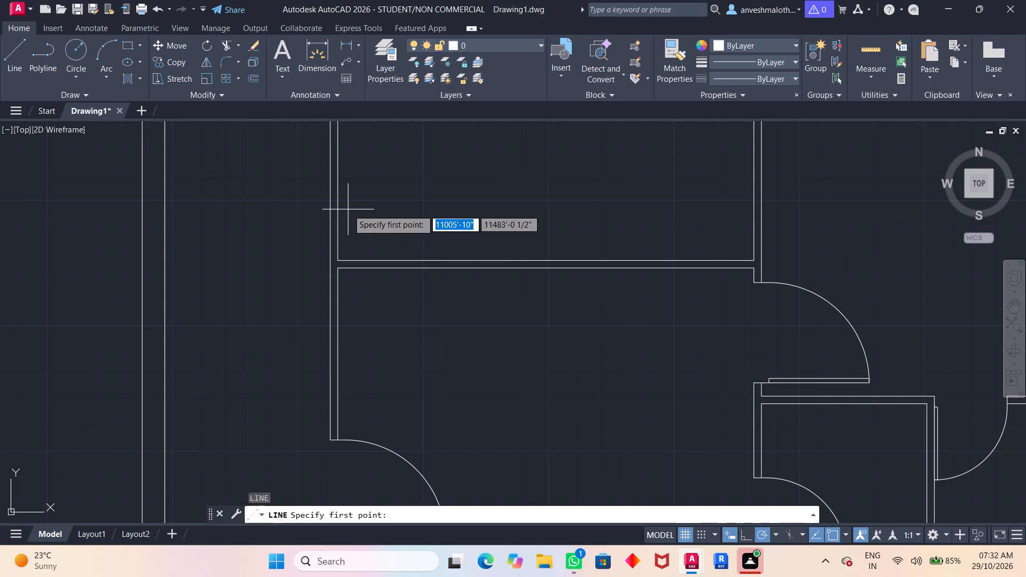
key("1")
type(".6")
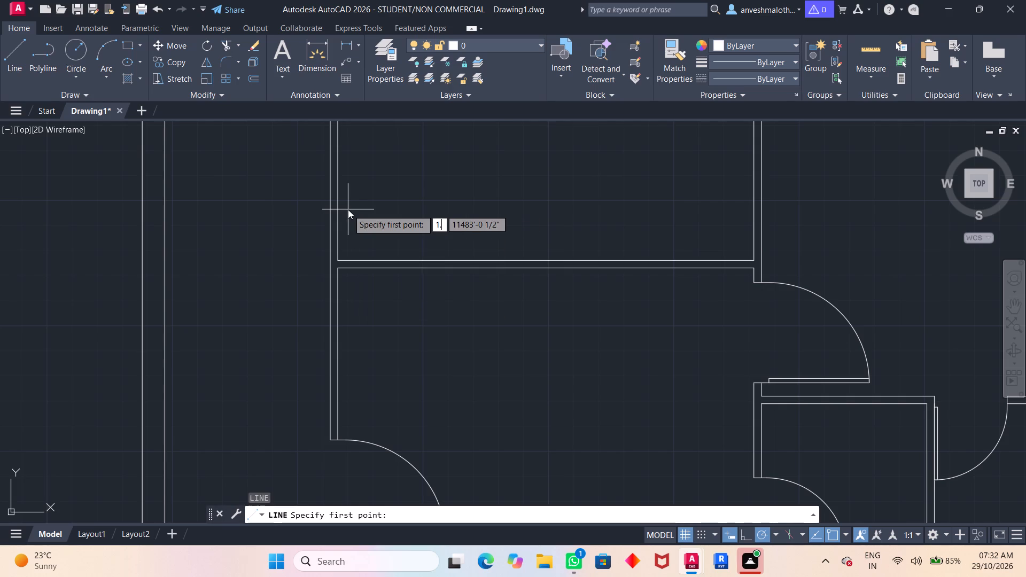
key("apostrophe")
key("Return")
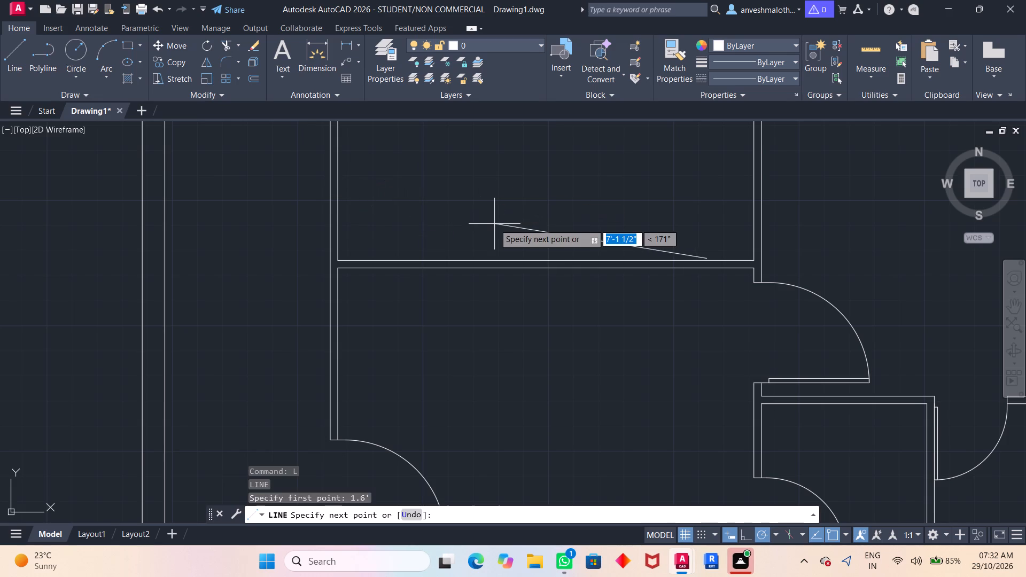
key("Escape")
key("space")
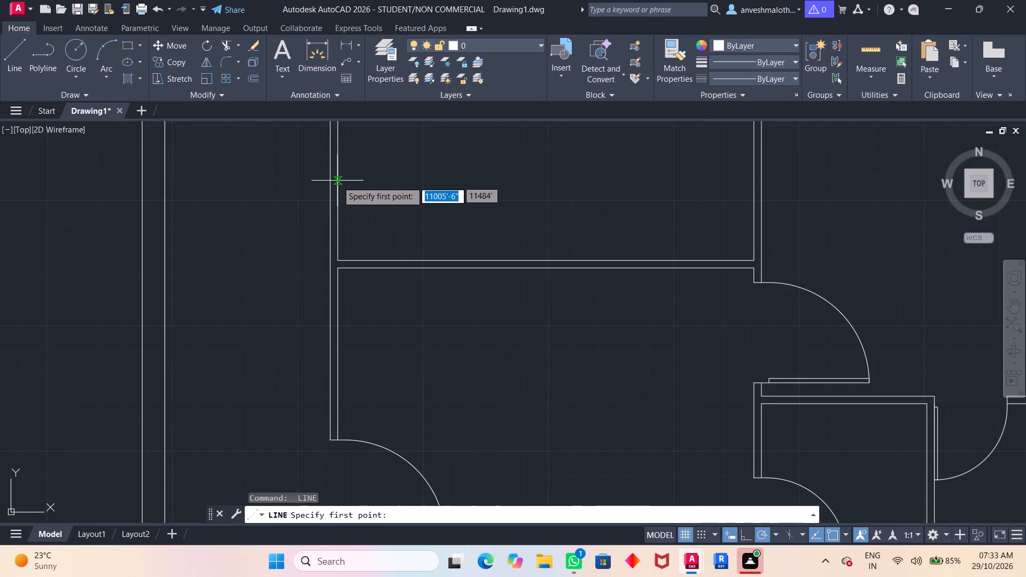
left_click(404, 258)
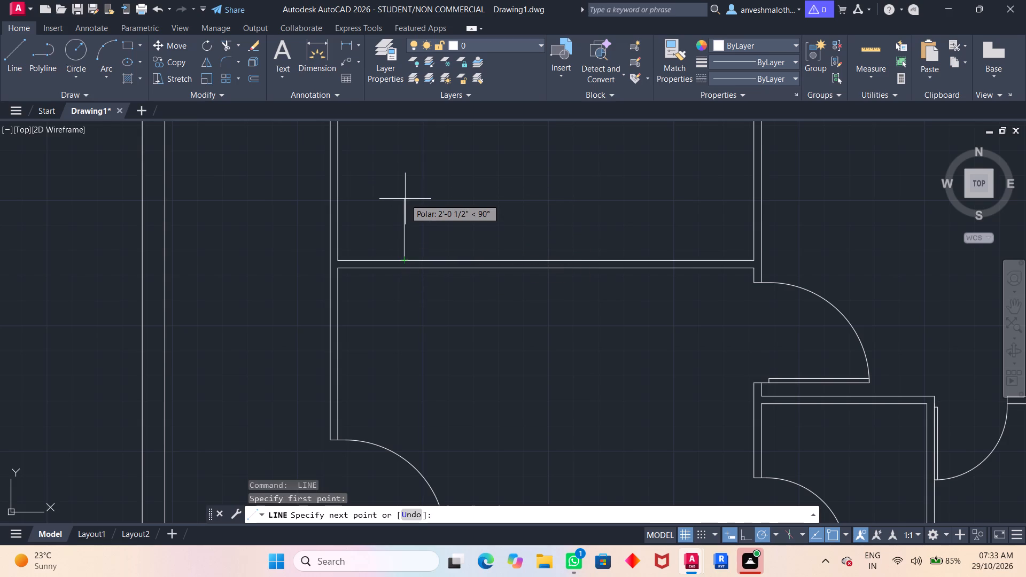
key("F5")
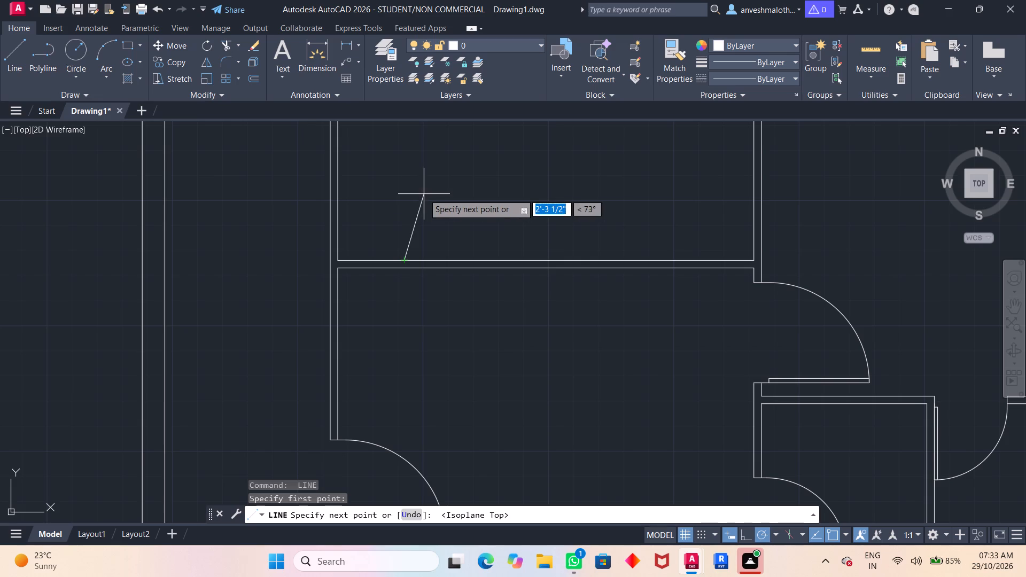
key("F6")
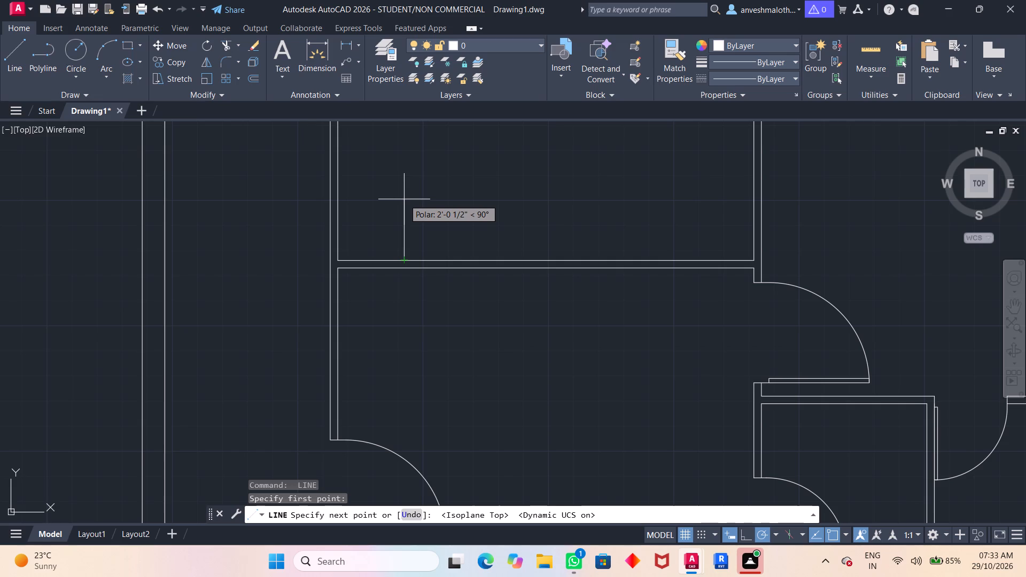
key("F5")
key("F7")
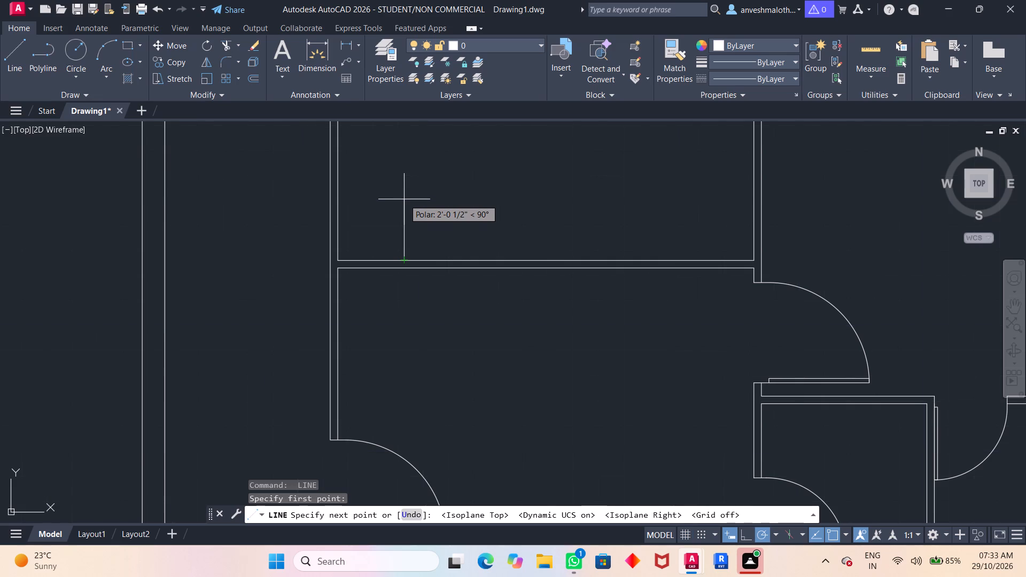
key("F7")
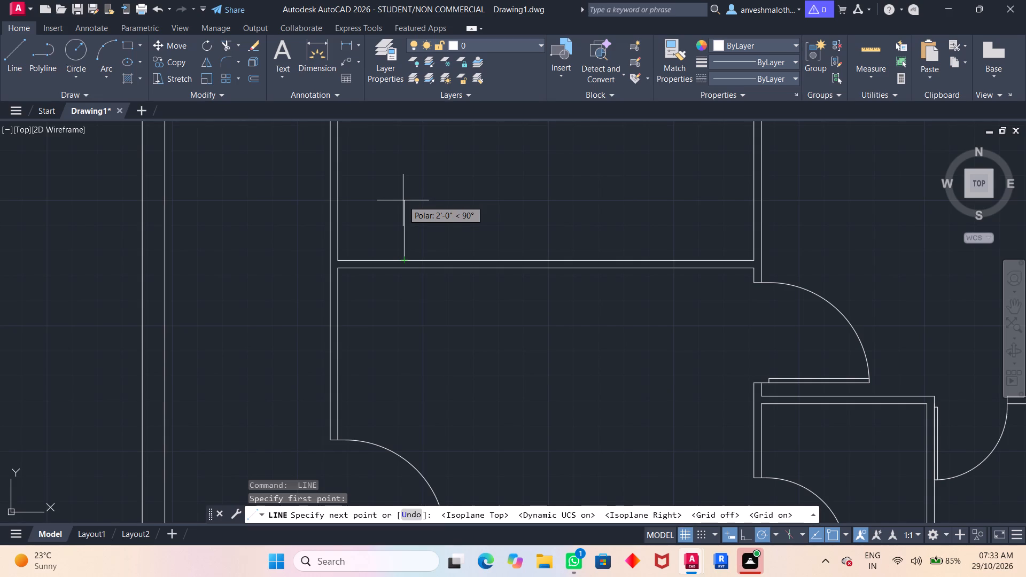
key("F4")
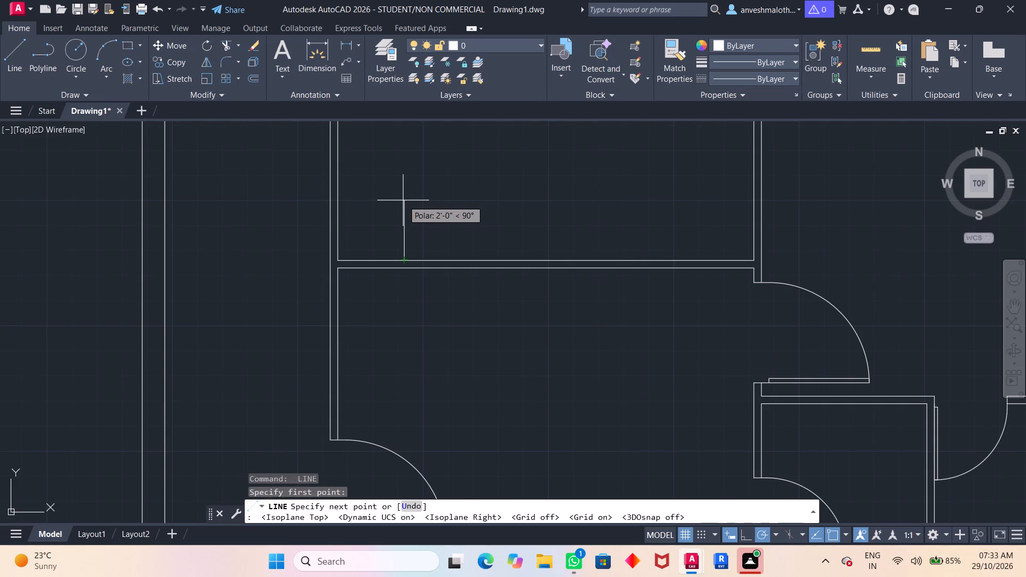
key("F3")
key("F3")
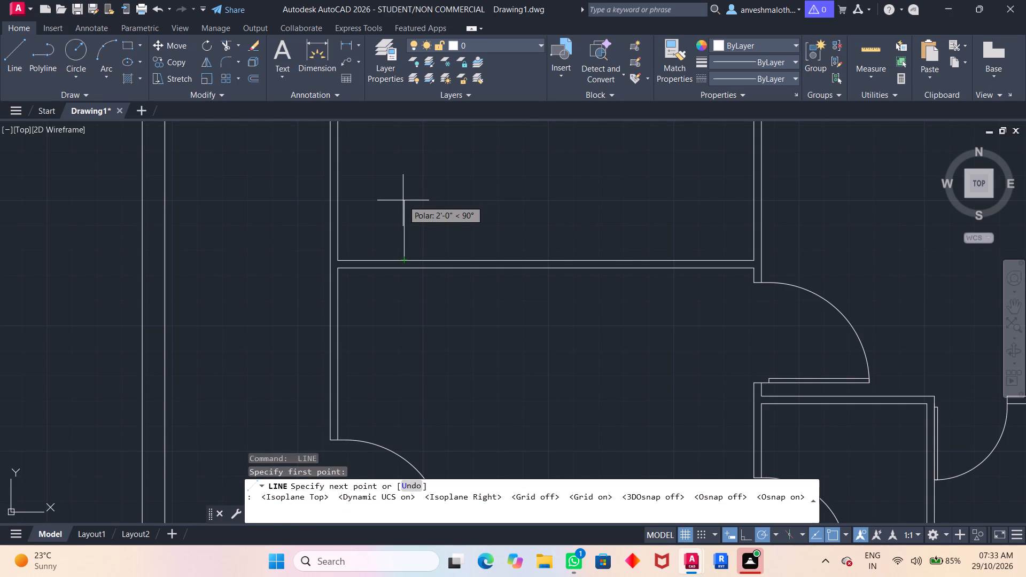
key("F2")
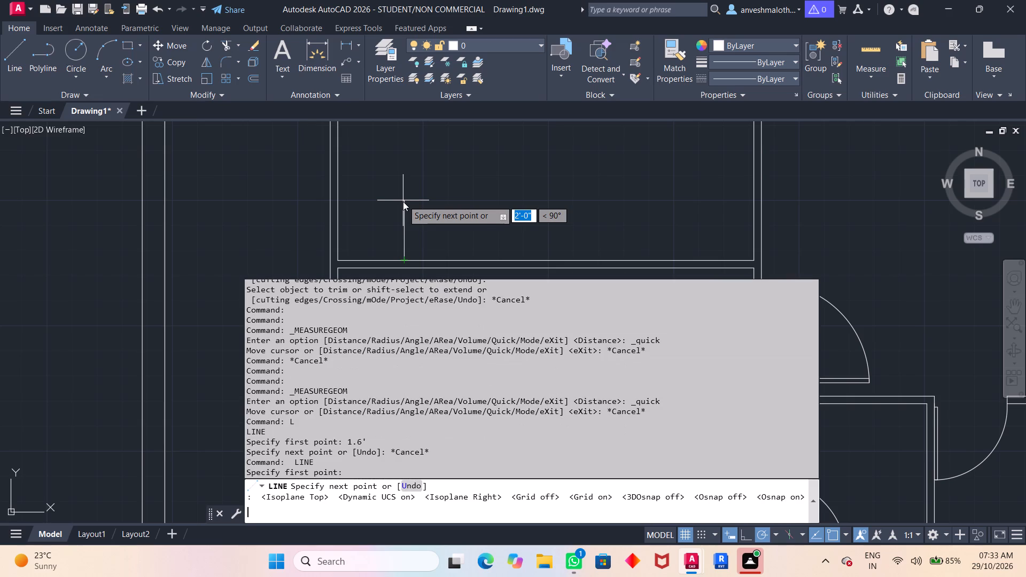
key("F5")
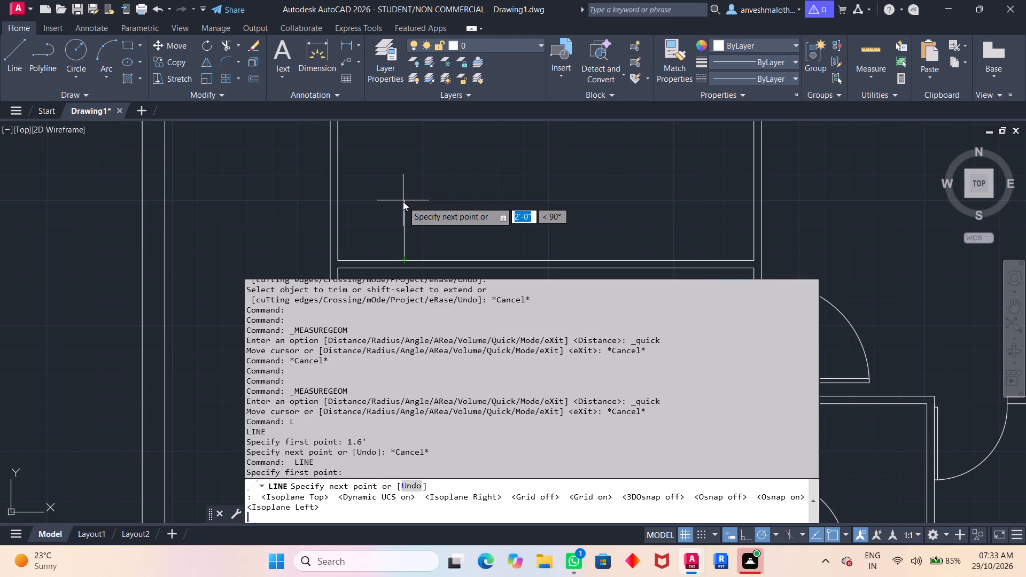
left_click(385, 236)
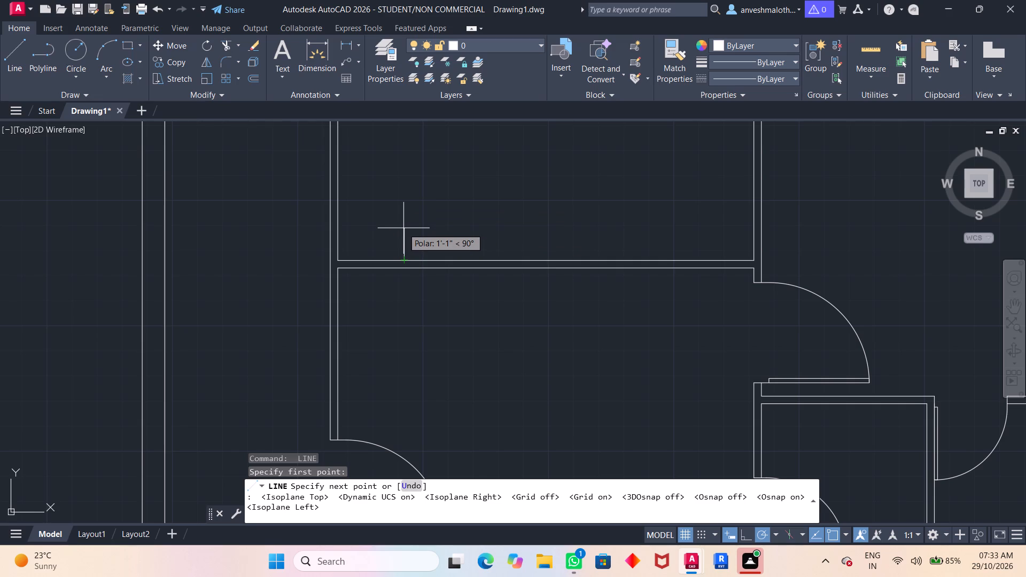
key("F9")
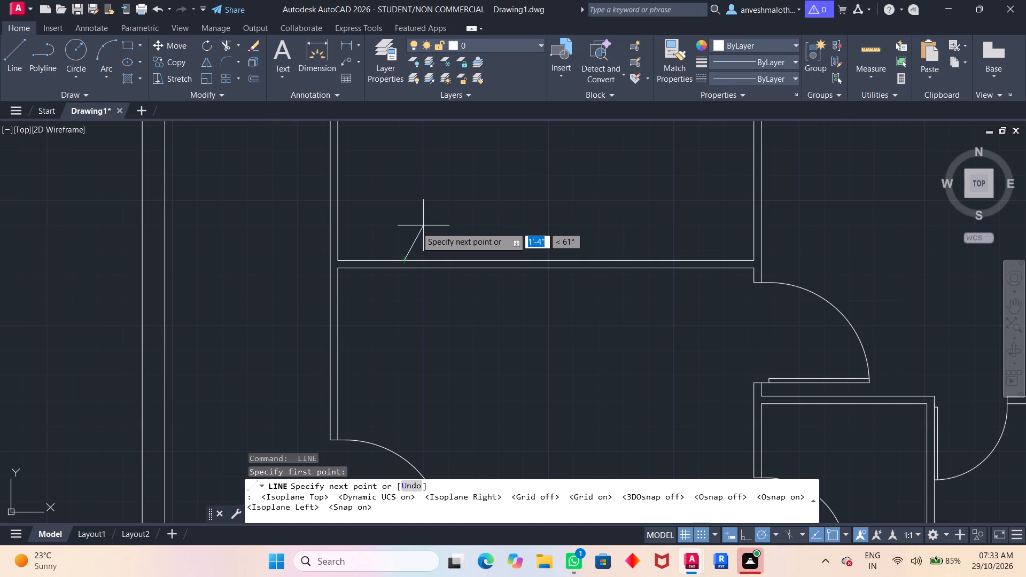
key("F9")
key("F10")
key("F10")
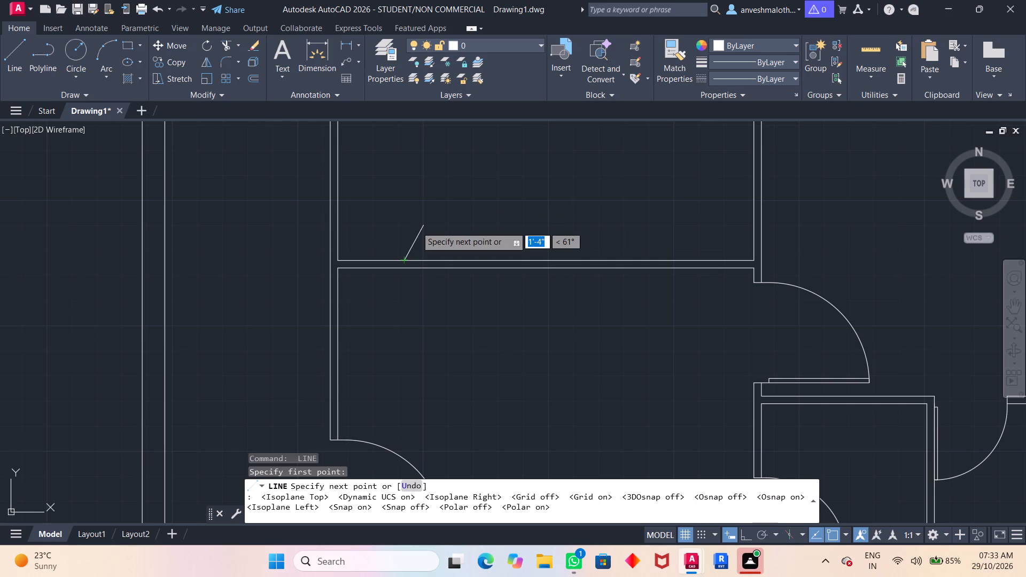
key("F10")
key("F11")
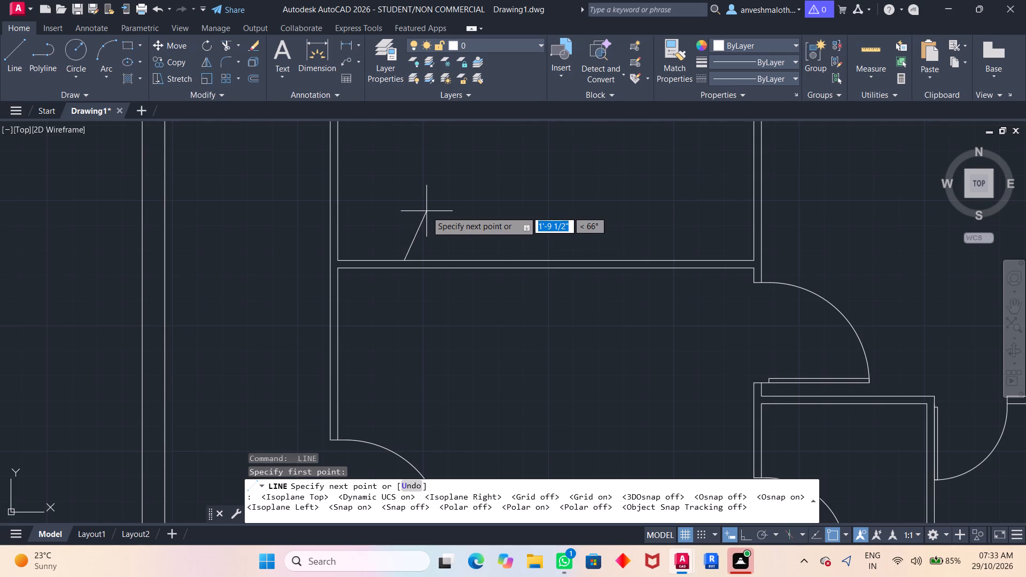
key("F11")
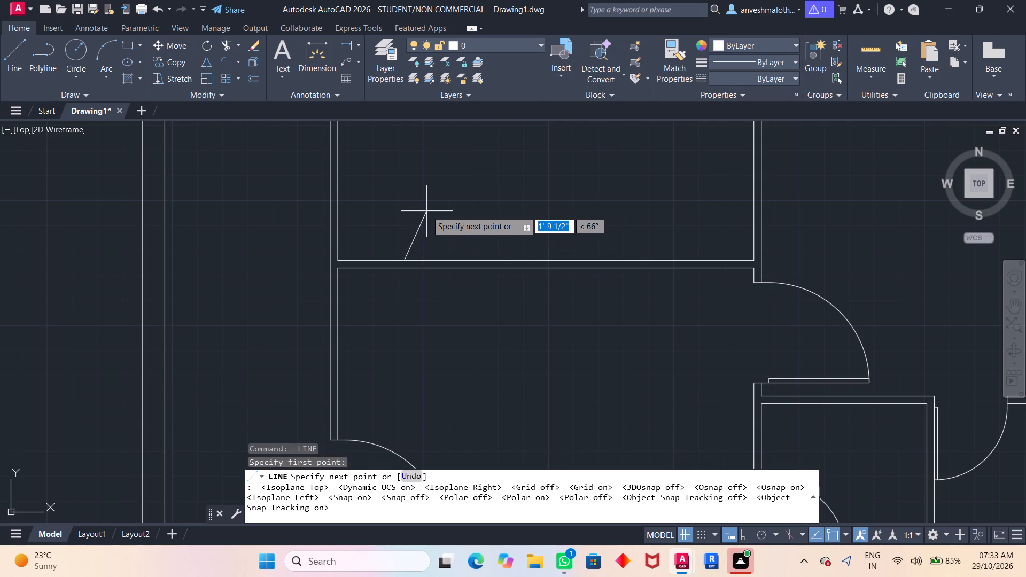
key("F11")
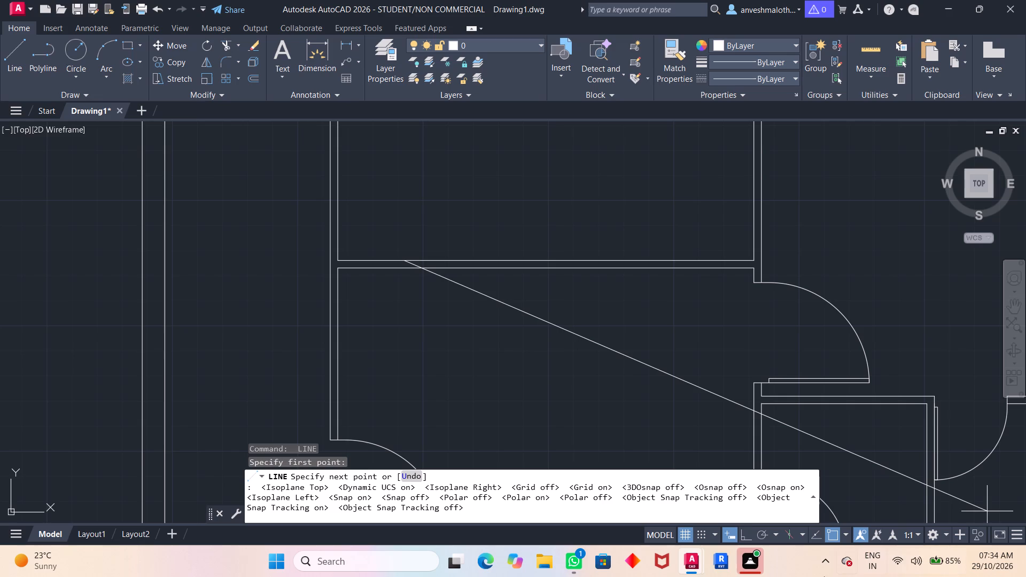
Turn on Ortho mode and object snap tracking, and abandon the unfinished line.
left_click(747, 533)
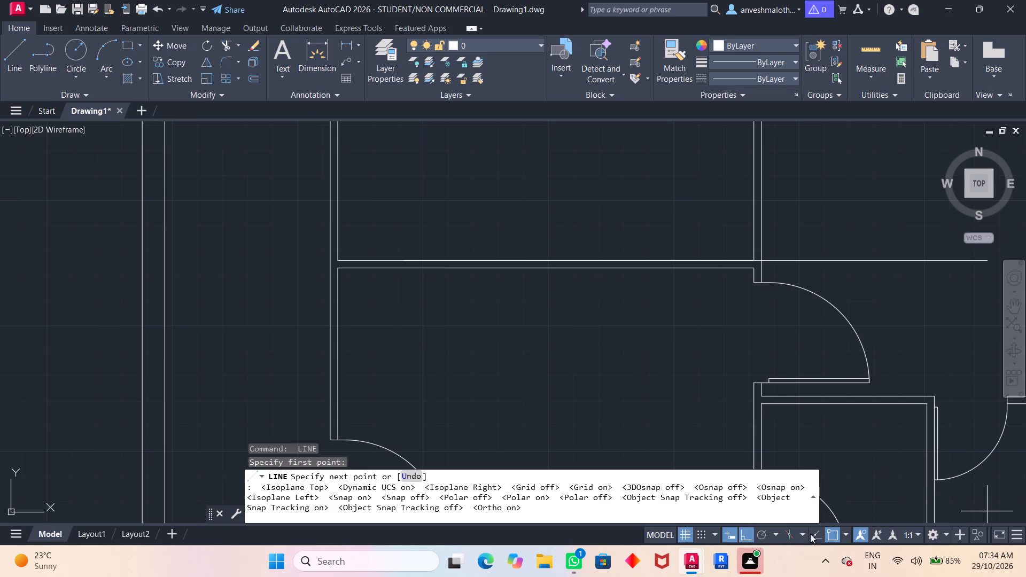
left_click(819, 529)
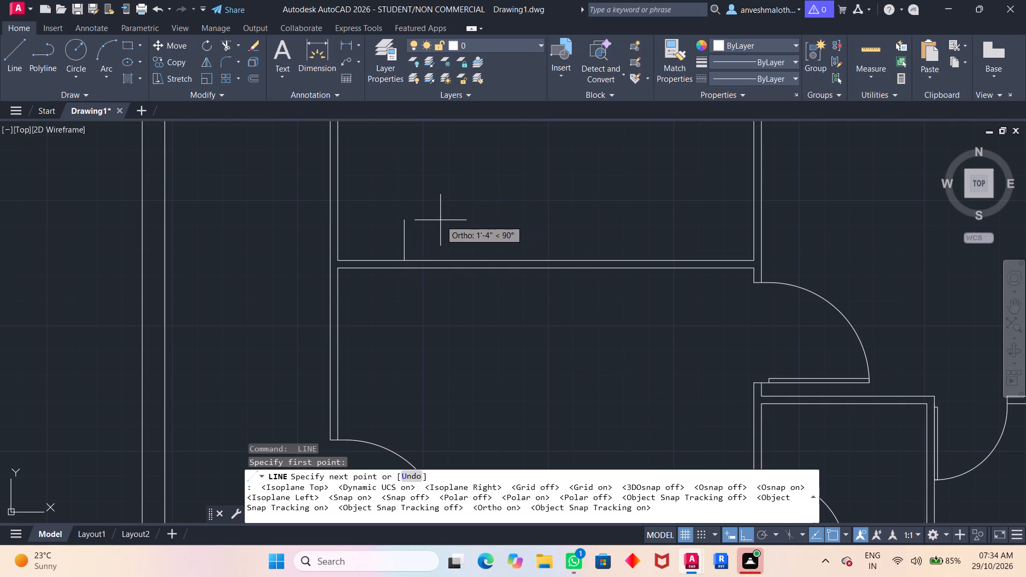
key("Escape")
key("Escape")
key("Escape")
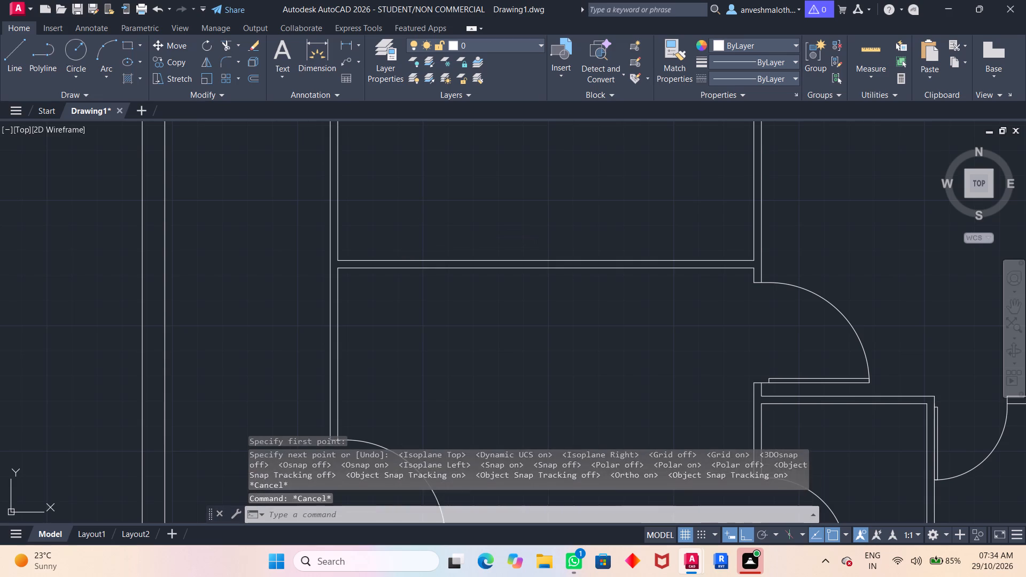
key("Escape")
key("Escape")
key("Escape")
key("Escape")
key("Escape")
key("Escape")
key("Escape")
key("Escape")
key("Escape")
key("Escape")
key("Escape")
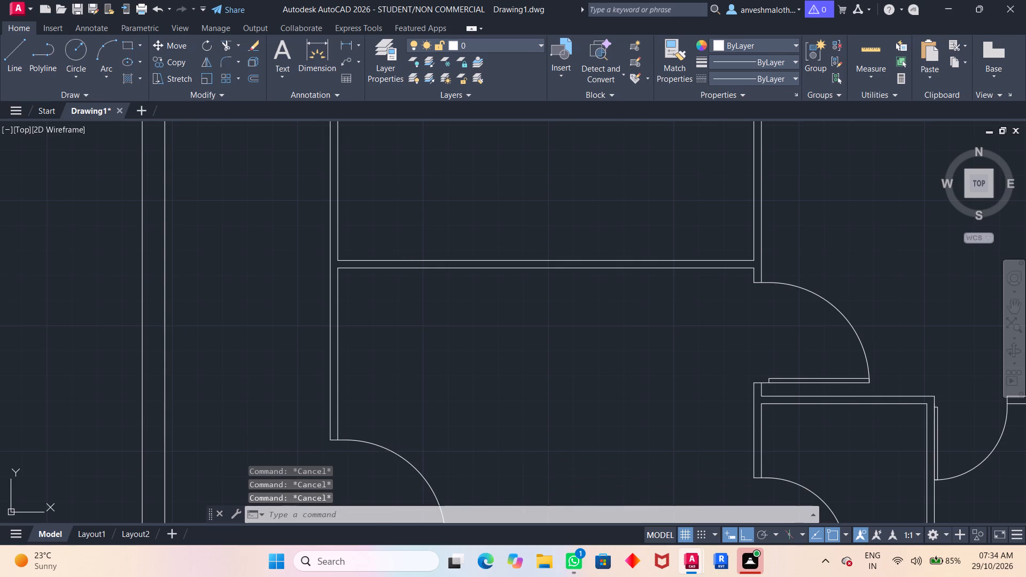
Draw an L-shaped line from a first point entered as 1.8' along the top-middle room's lower wall, turning vertically up into the room.
key("Escape")
key("l")
key("Return")
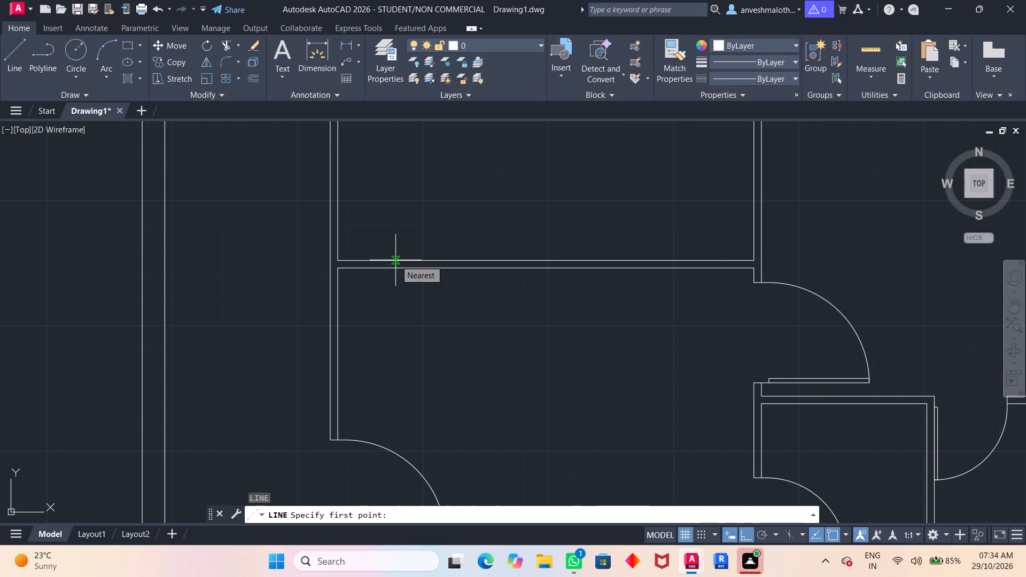
key("1")
key("period")
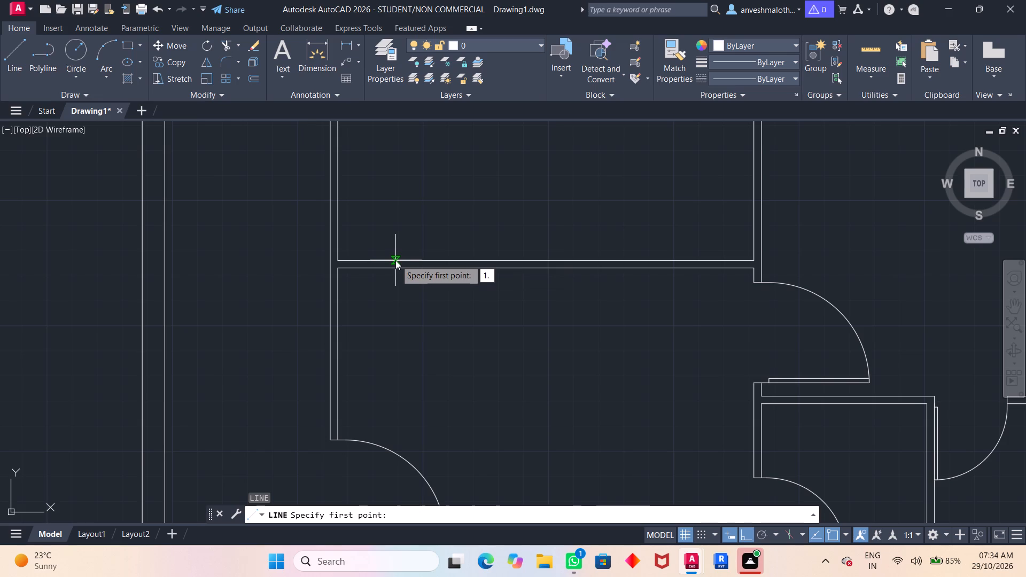
key("8")
key("apostrophe")
key("Return")
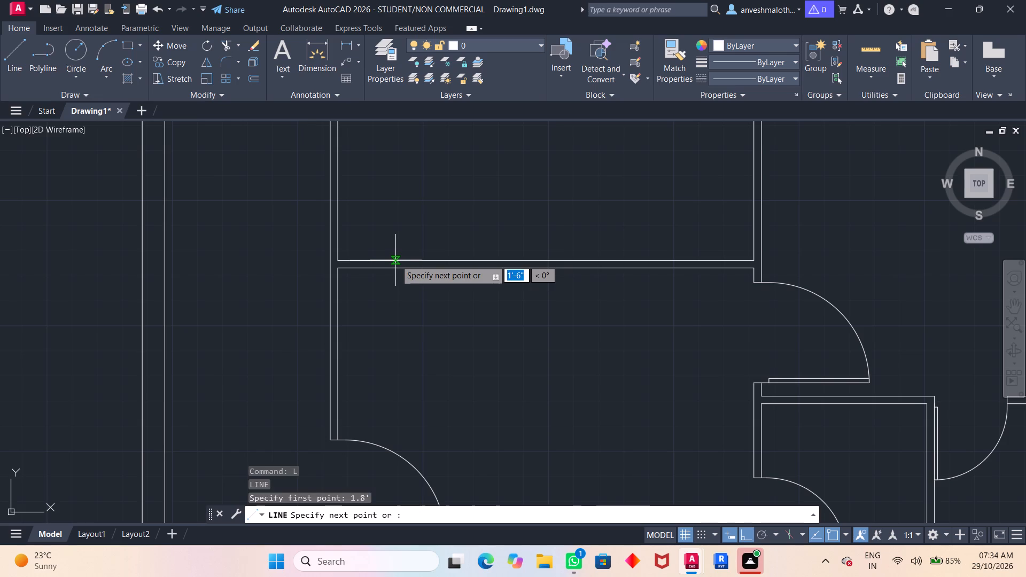
left_click(416, 262)
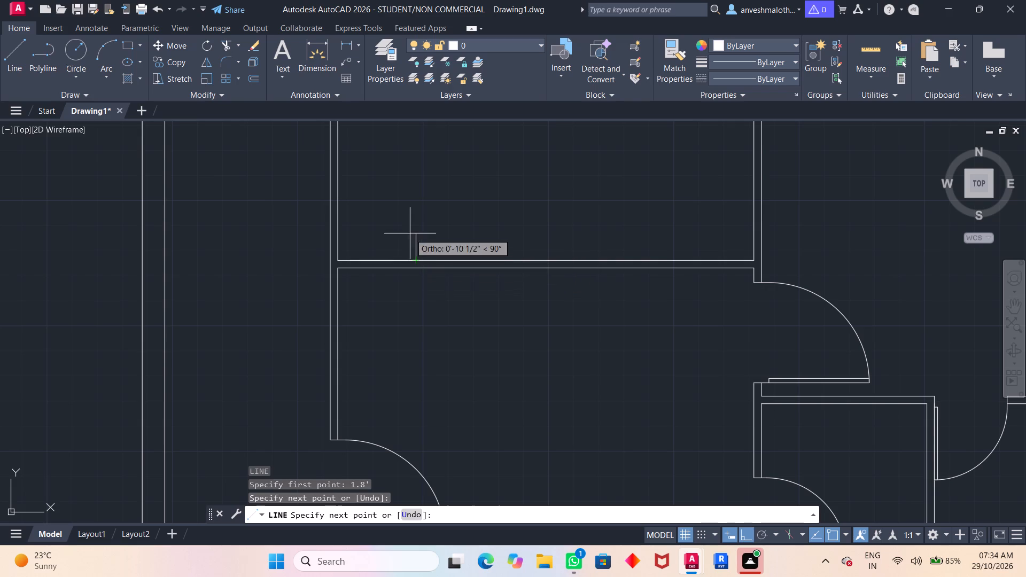
left_click(430, 209)
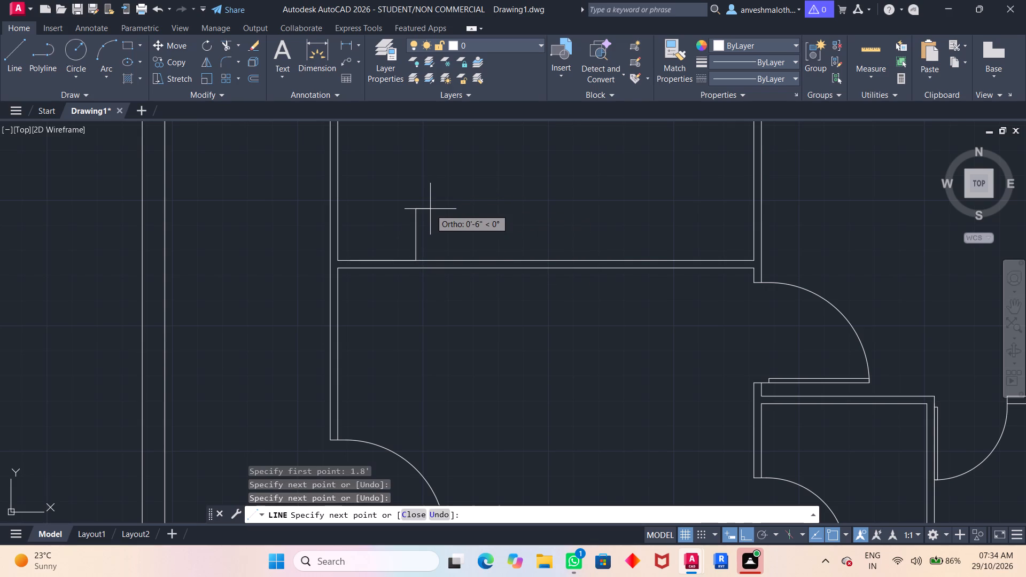
key("space")
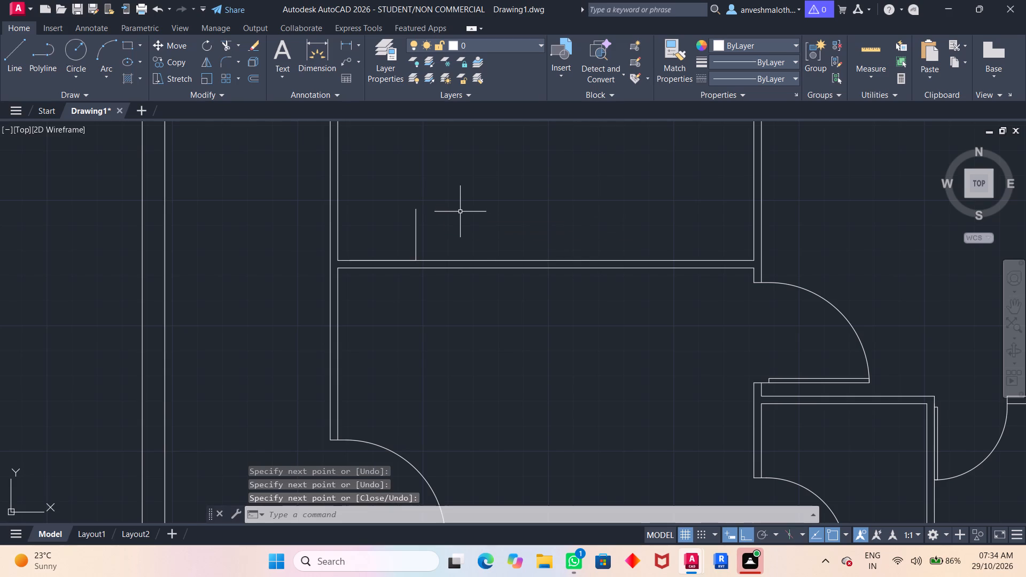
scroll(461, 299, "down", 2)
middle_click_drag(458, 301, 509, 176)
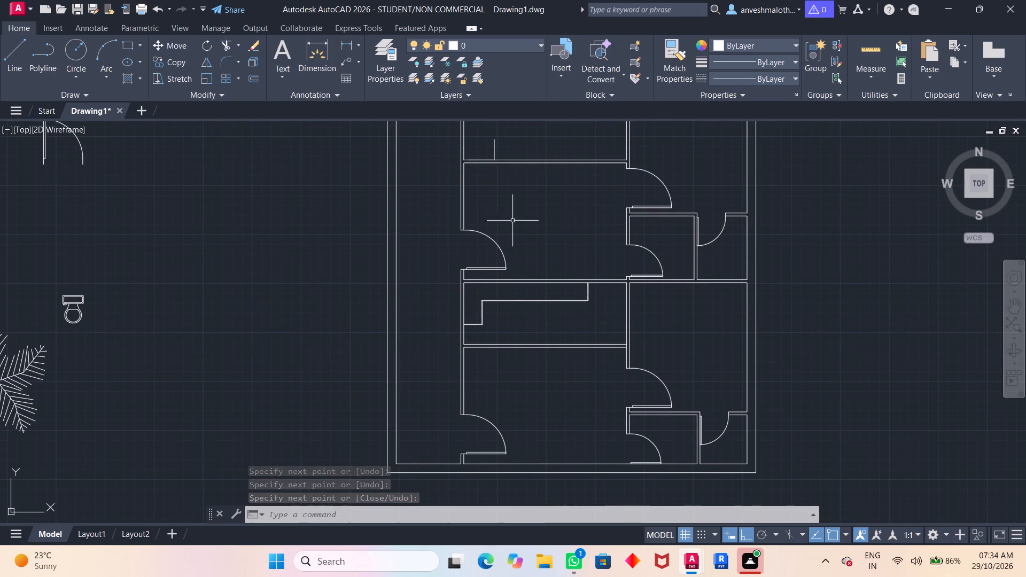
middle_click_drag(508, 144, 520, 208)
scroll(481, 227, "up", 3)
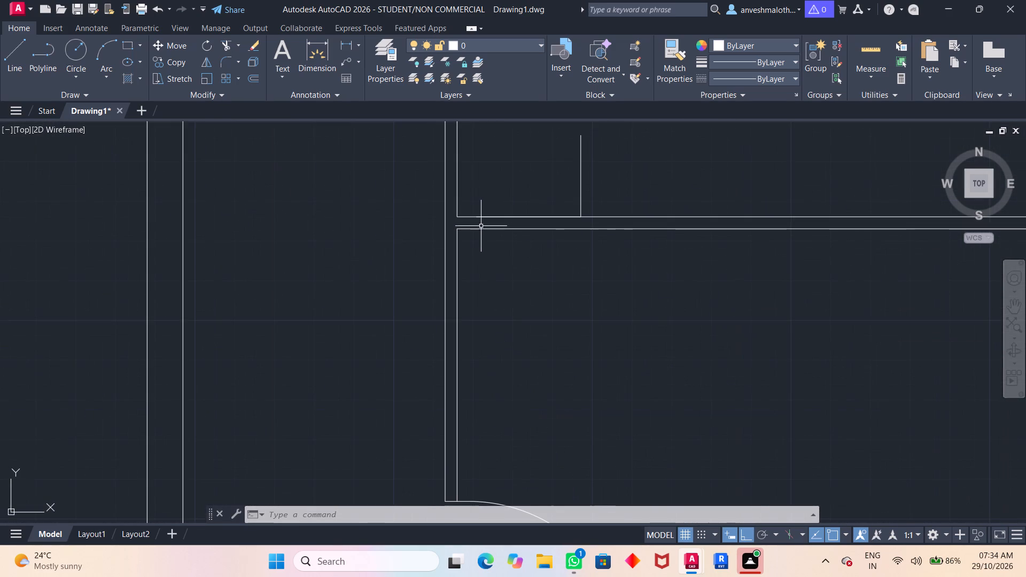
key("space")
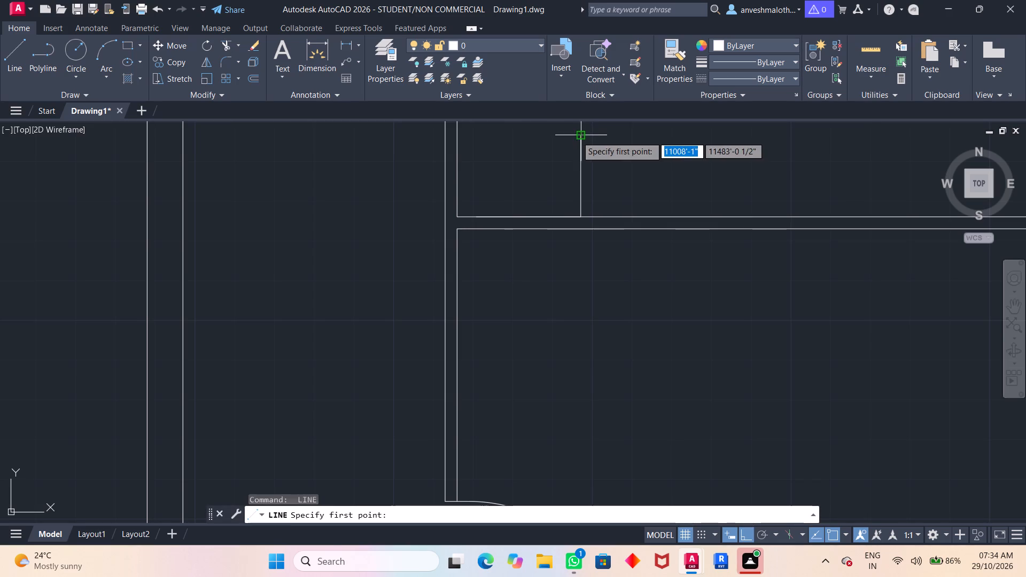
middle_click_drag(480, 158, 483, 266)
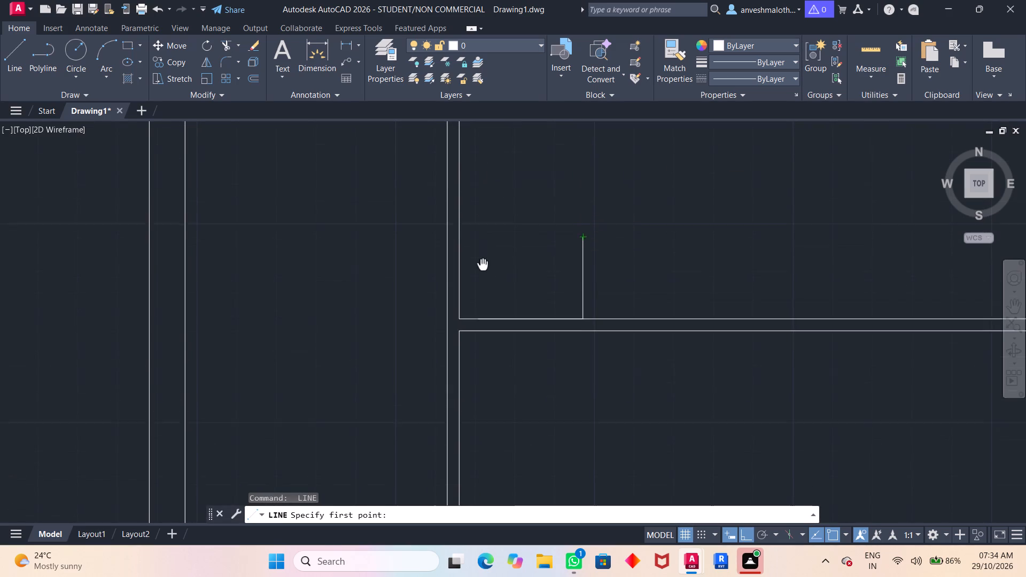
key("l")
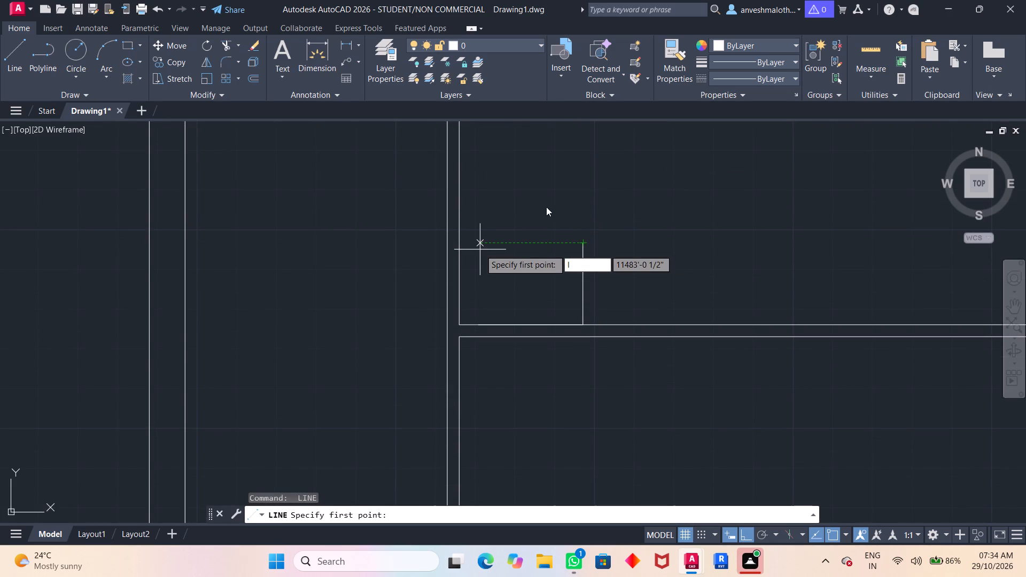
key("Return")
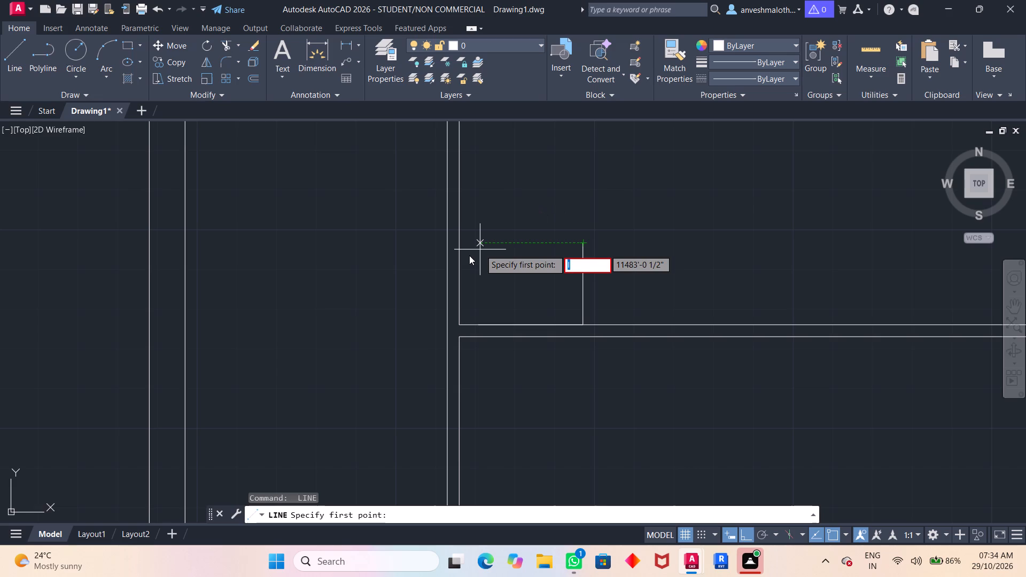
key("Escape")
Draw a 1.6' horizontal line from the top-middle room's left wall, level with the upper end of the short vertical line.
key("l")
key("Return")
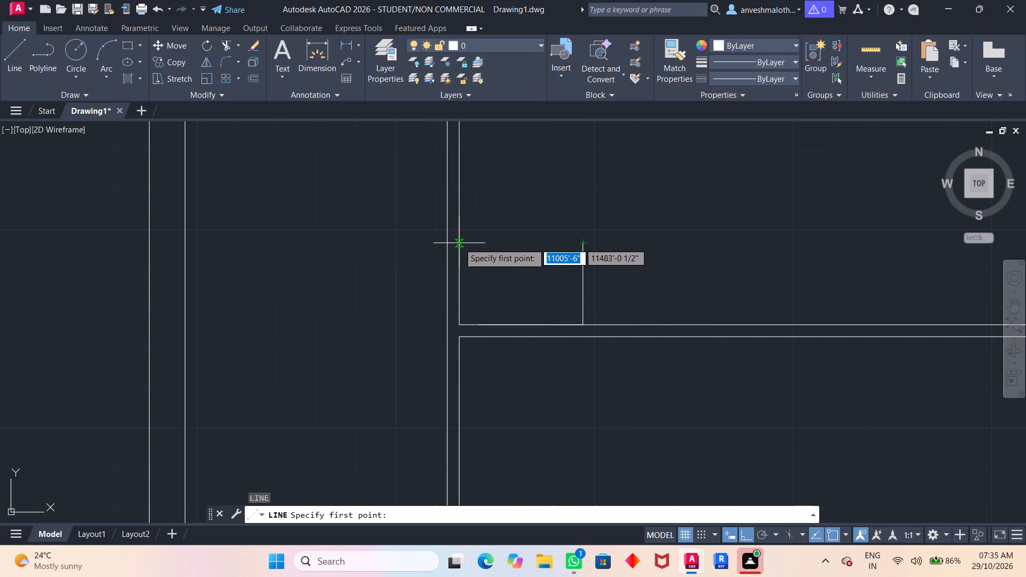
left_click(461, 242)
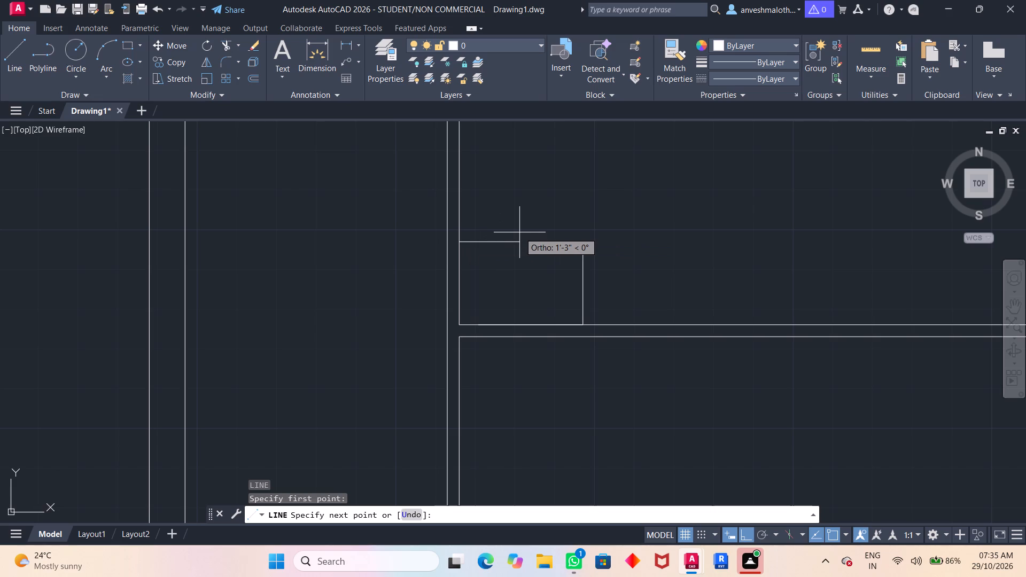
key("1")
type(".6")
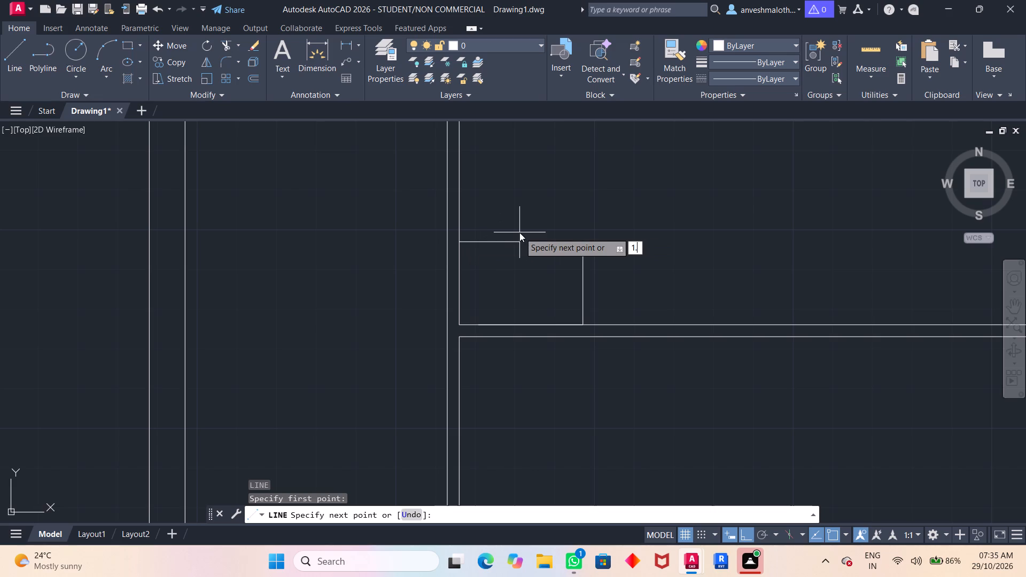
key("apostrophe")
key("Return")
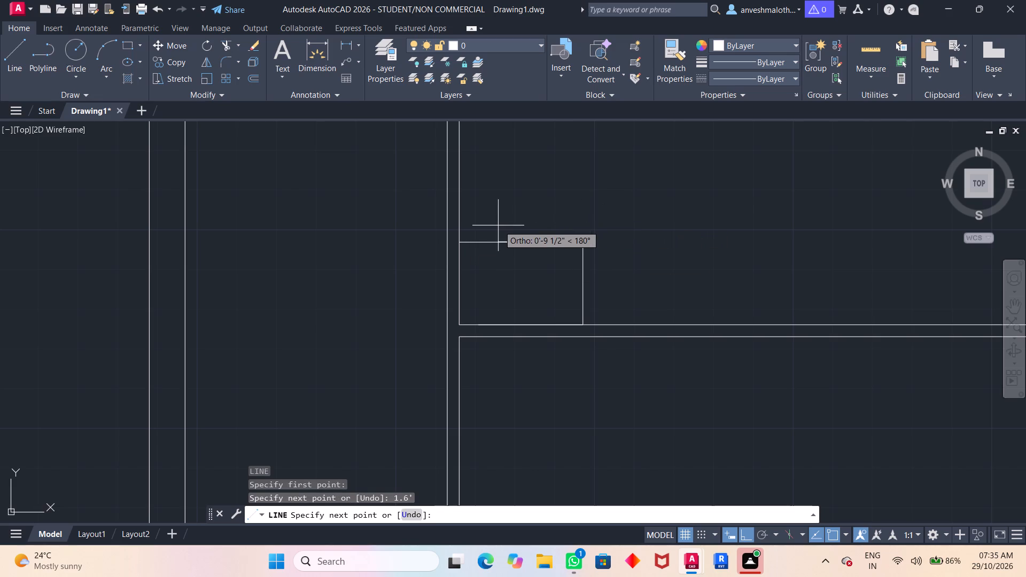
middle_click_drag(522, 144, 508, 285)
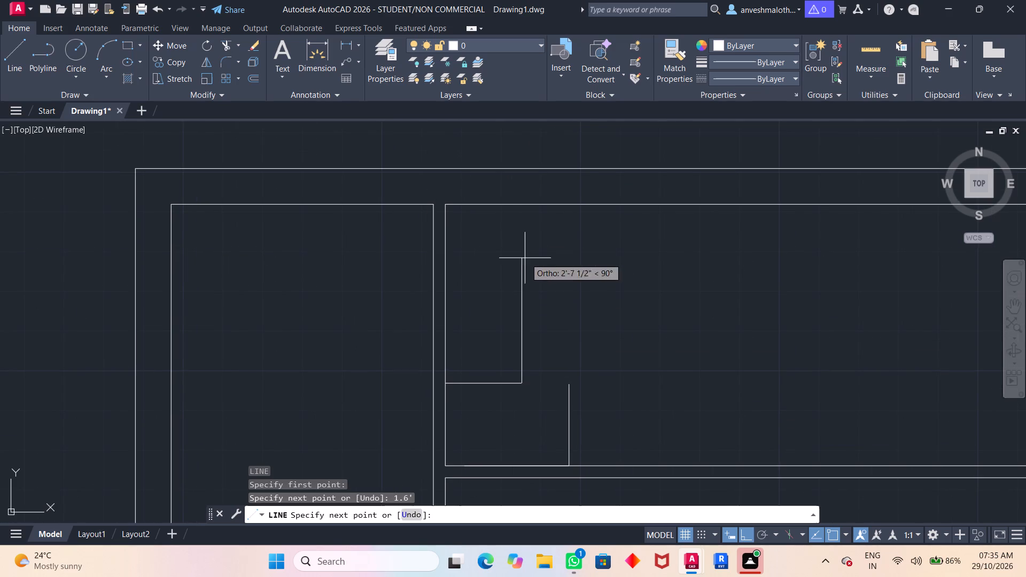
key("space")
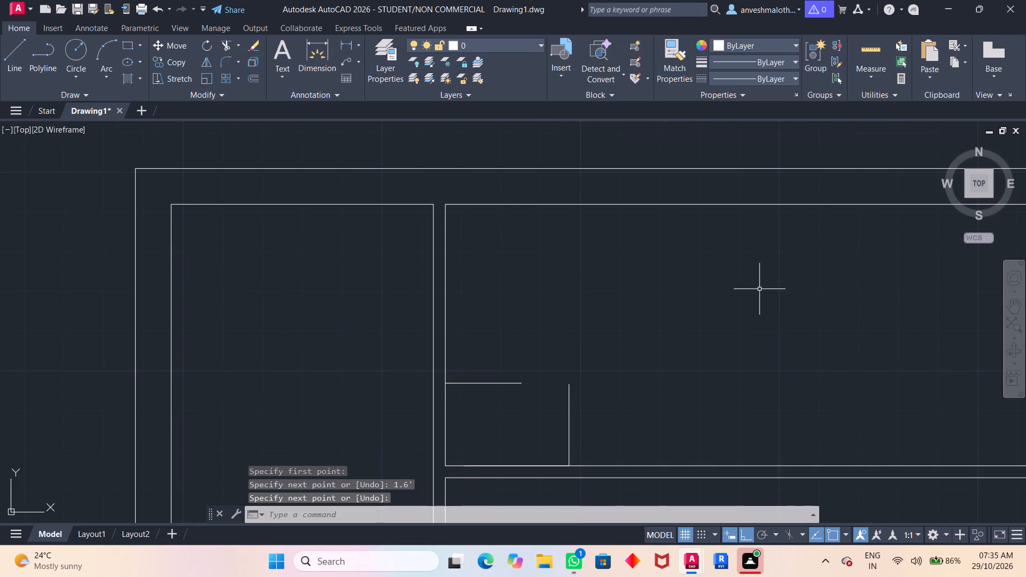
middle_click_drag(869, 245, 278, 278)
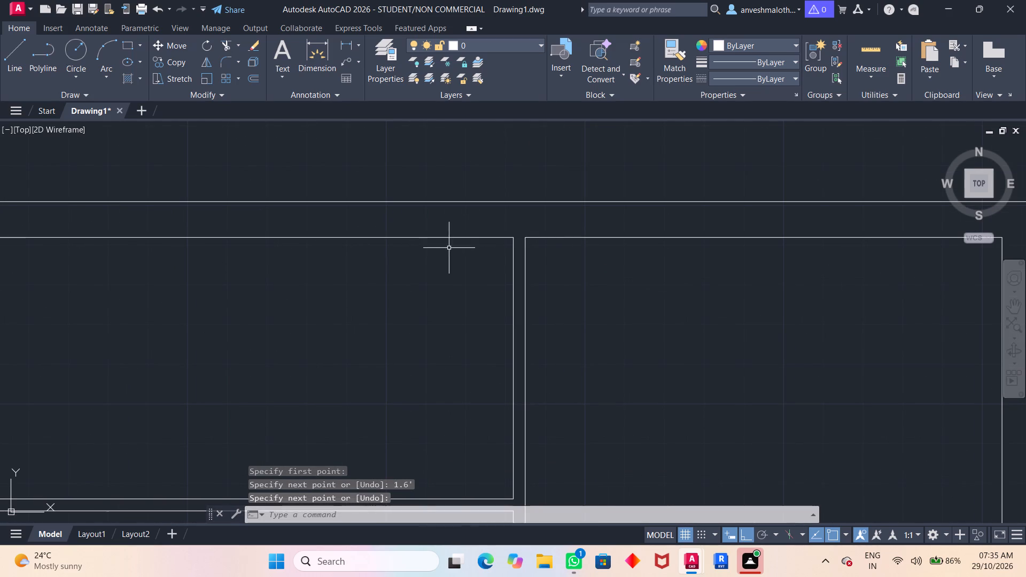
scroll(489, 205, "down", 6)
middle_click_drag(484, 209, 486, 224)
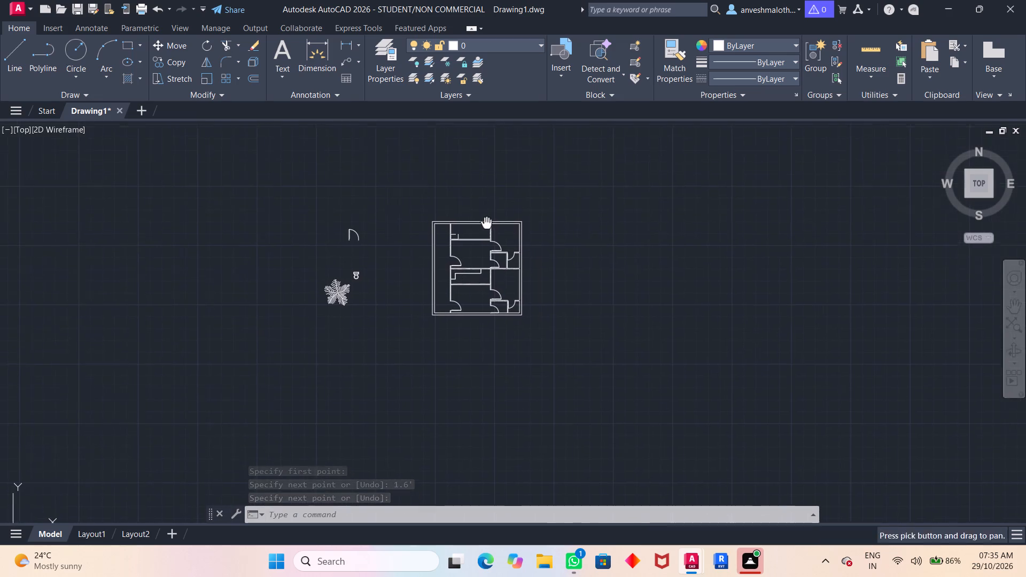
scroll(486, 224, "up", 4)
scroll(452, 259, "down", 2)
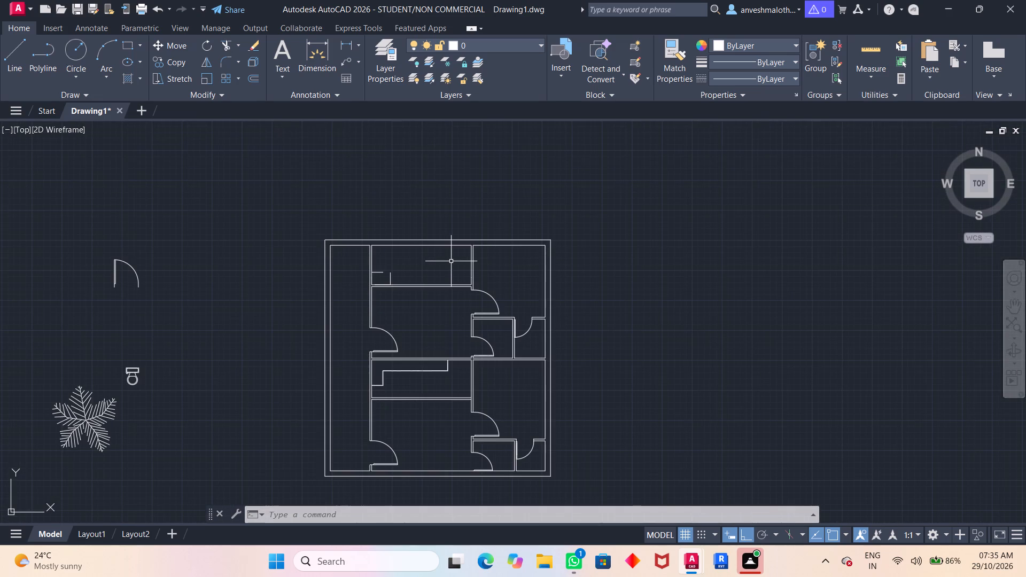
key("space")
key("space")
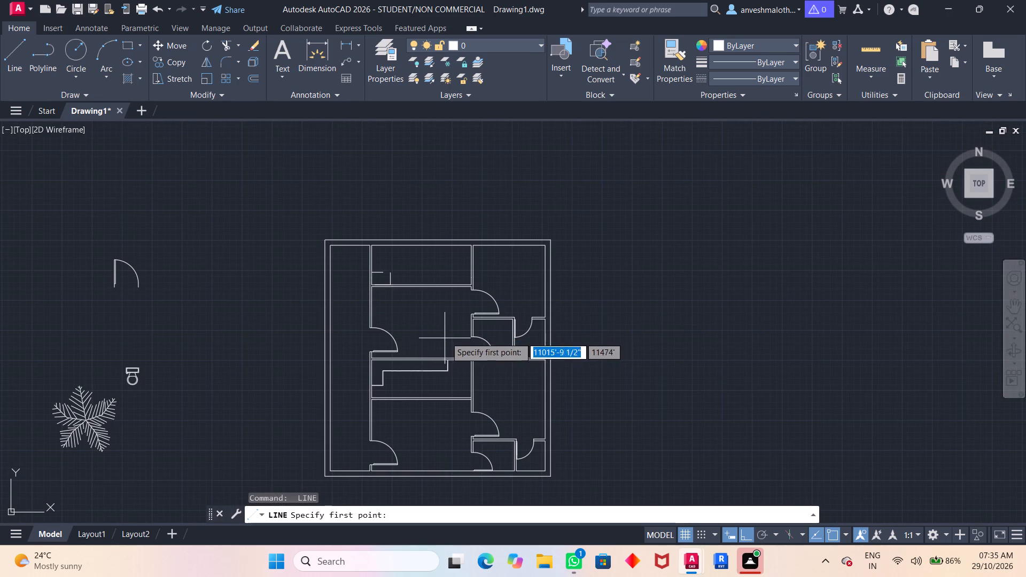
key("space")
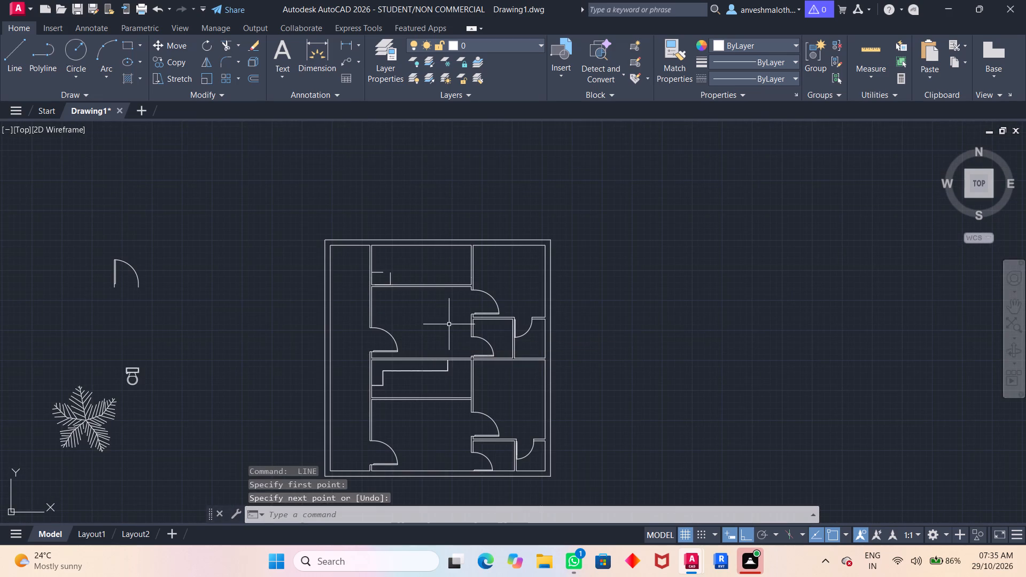
Draw a vertical line about 5'-6" long across the top-middle room, from lower to upper wall, aligned with the L-shaped counter's right end.
scroll(451, 358, "up", 4)
key("space")
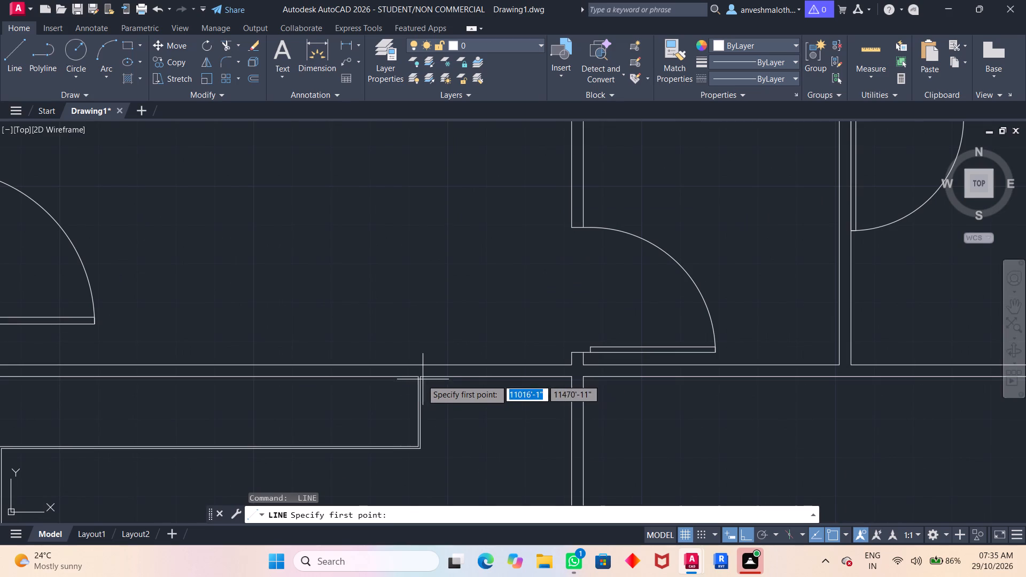
scroll(419, 375, "up", 4)
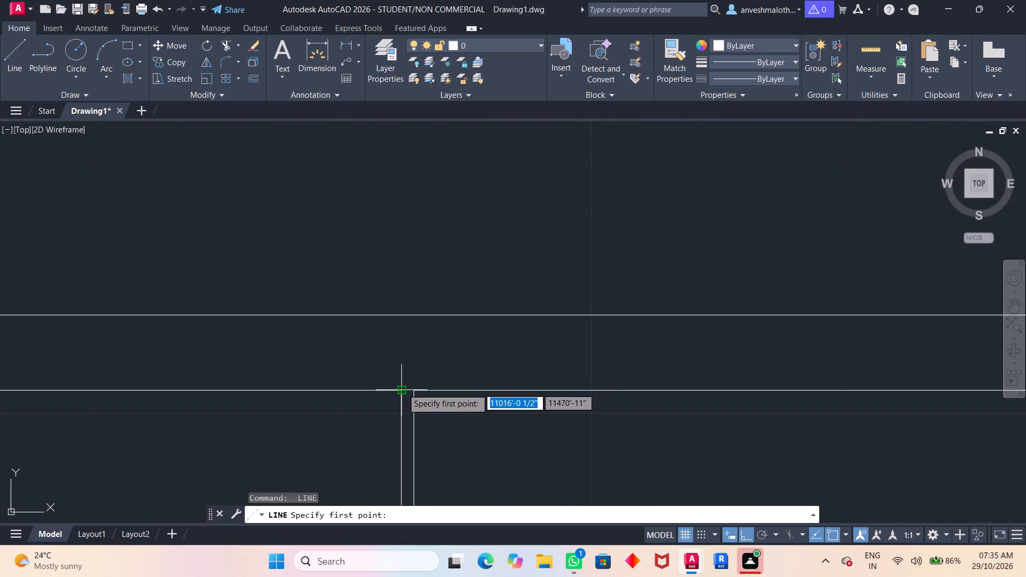
middle_click_drag(405, 153, 401, 259)
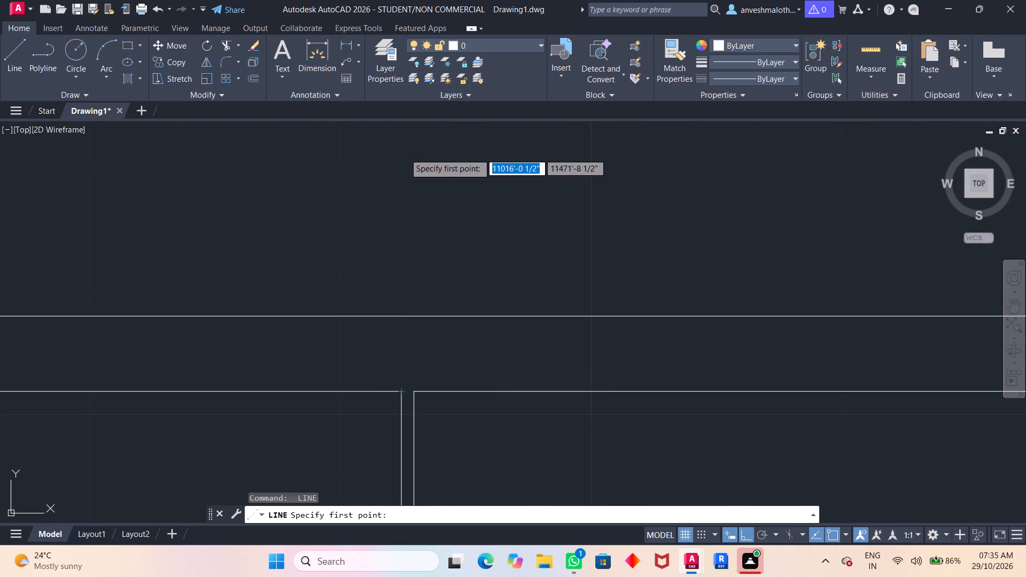
middle_click_drag(401, 259, 393, 399)
scroll(403, 368, "down", 5)
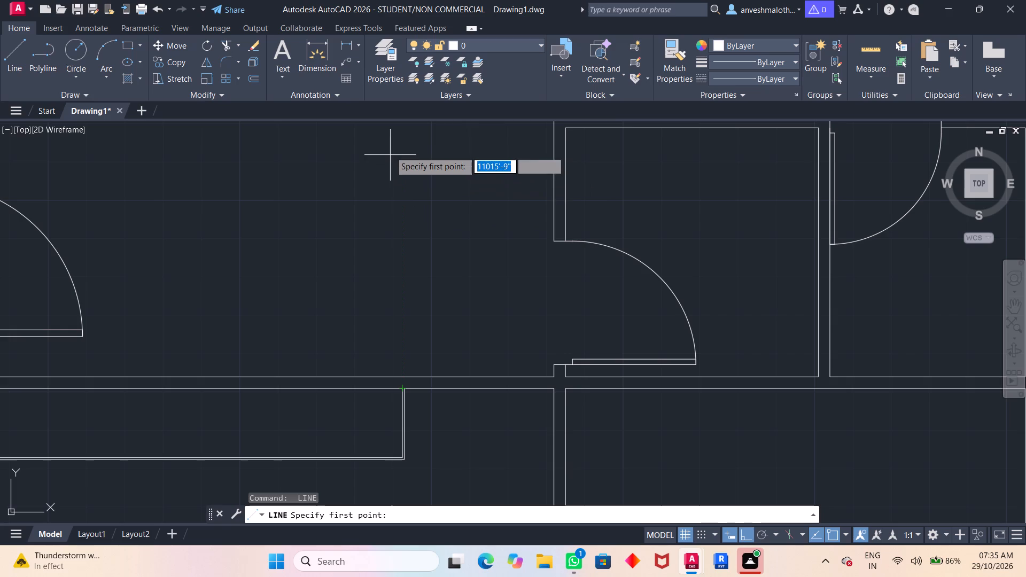
middle_click_drag(400, 133, 401, 192)
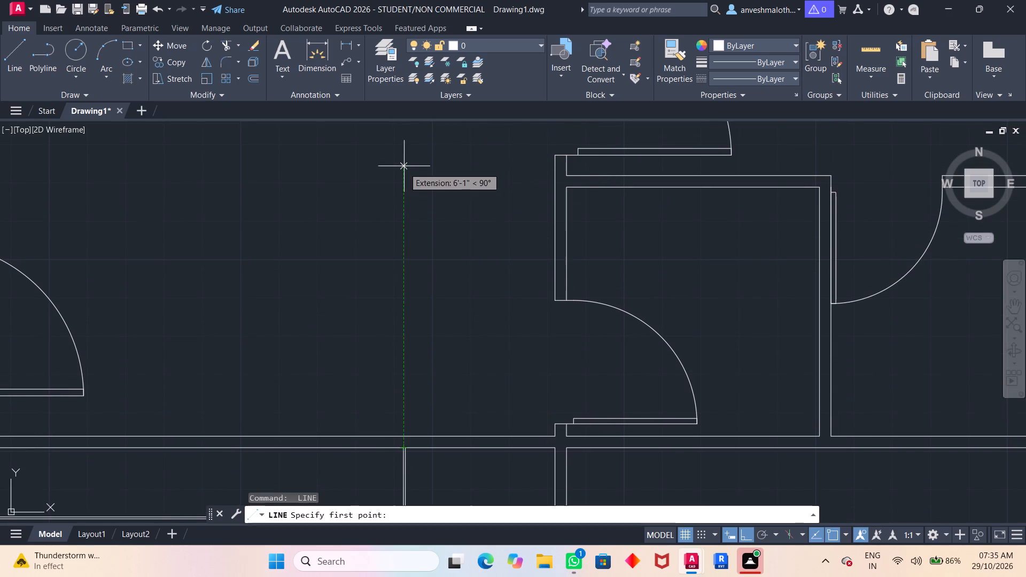
scroll(405, 163, "down", 2)
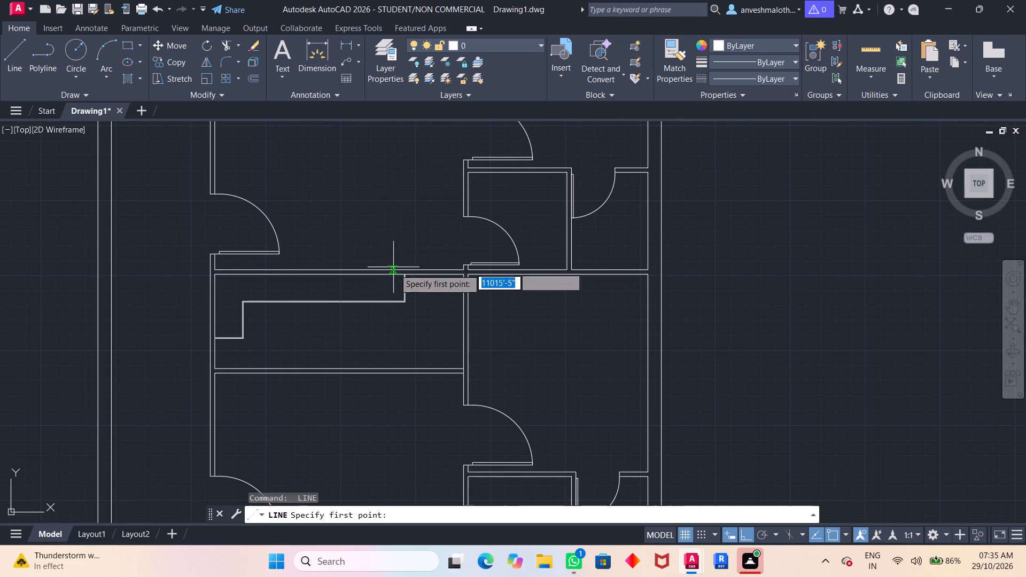
scroll(399, 273, "up", 1)
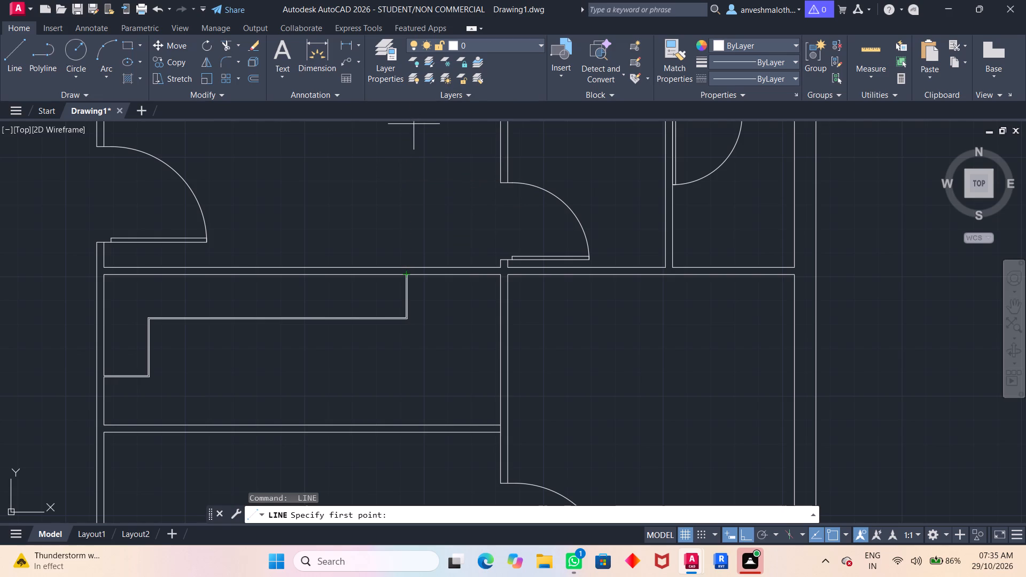
middle_click_drag(408, 146, 385, 344)
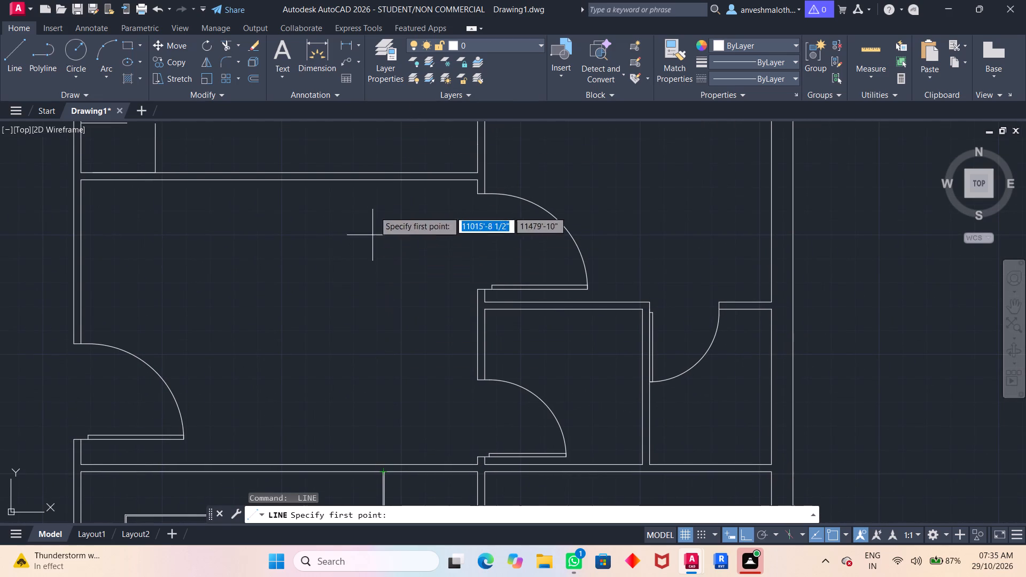
left_click(383, 170)
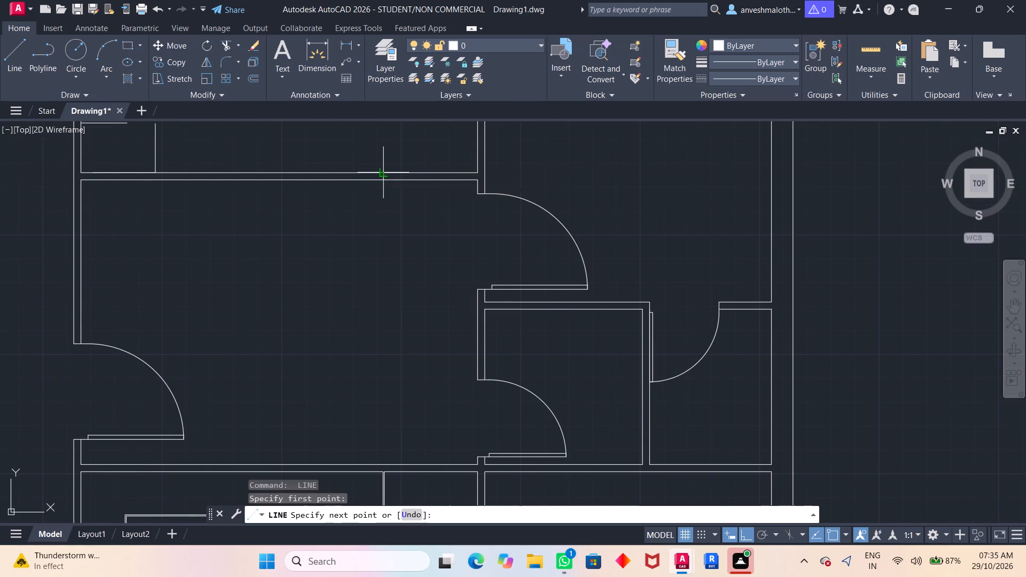
middle_click_drag(381, 106, 379, 162)
middle_click_drag(383, 148, 380, 160)
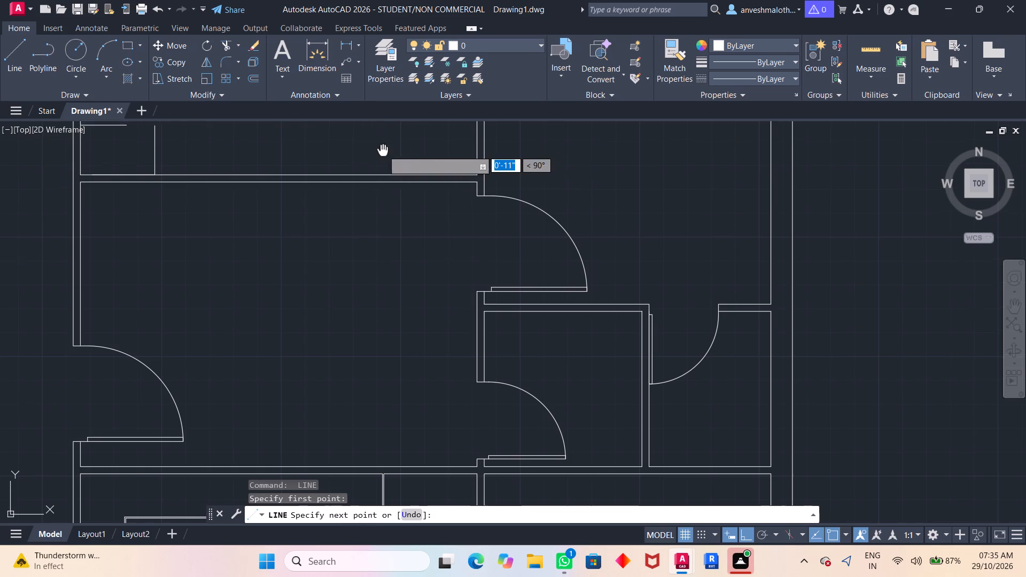
middle_click_drag(380, 160, 328, 302)
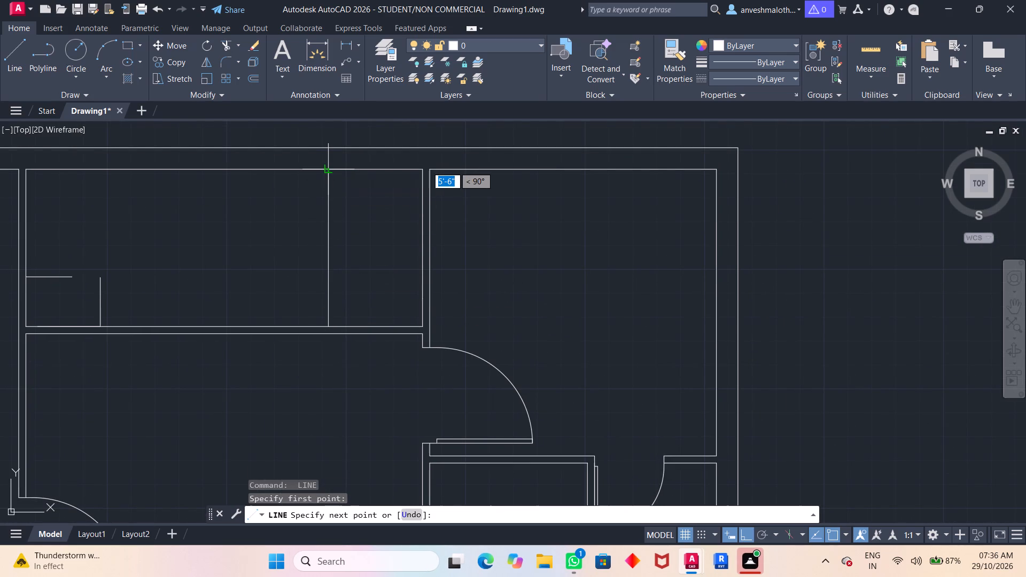
left_click(327, 166)
key("space")
key("space")
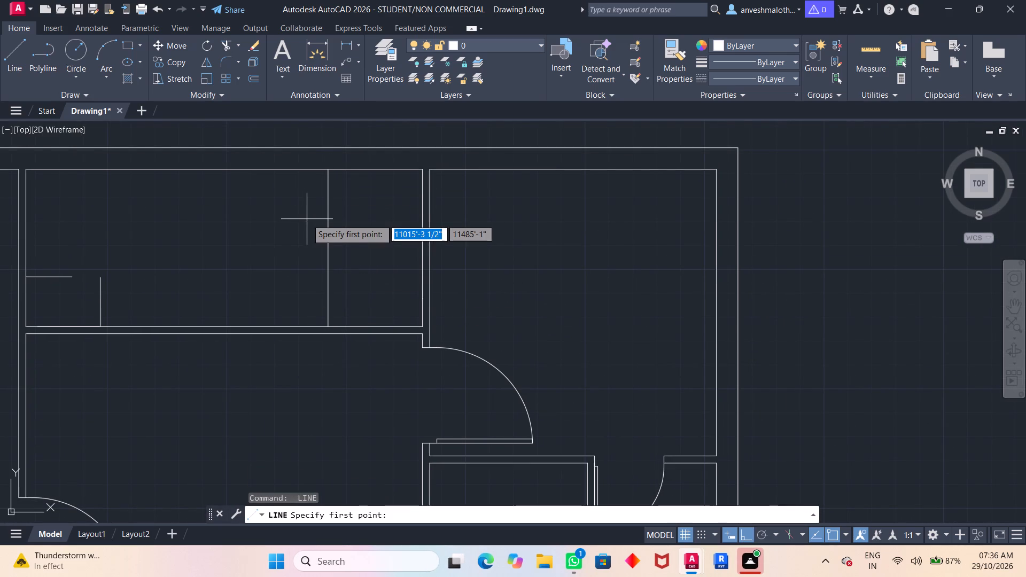
key("Escape")
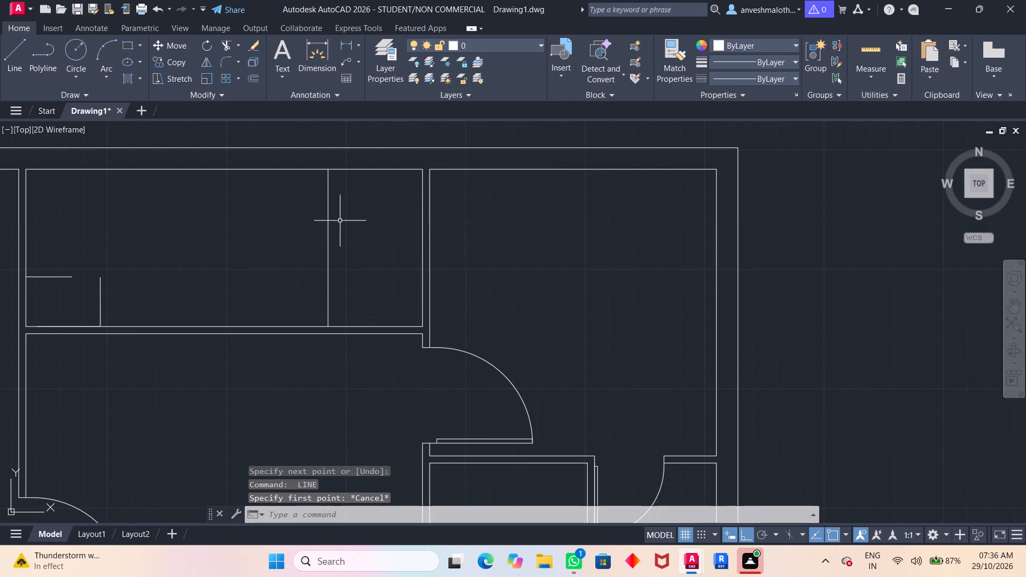
Delete the short vertical line rising from the top-middle room's lower wall near its left side.
left_click(100, 286)
key("Delete")
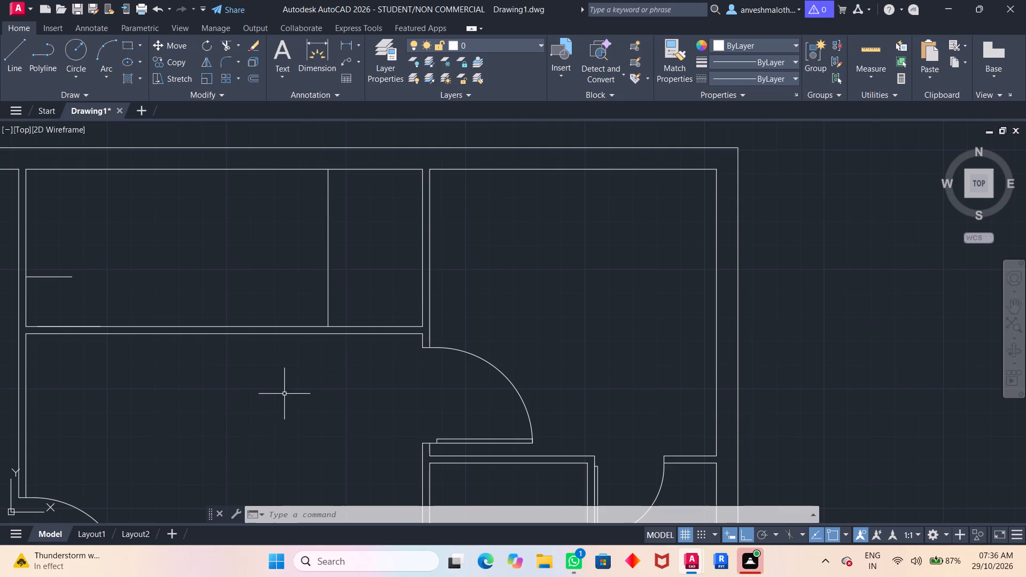
Draw a vertical line from the free end of the top-middle room's short horizontal line up to the upper wall.
scroll(278, 388, "down", 4)
middle_click_drag(270, 397, 267, 332)
scroll(262, 340, "up", 1)
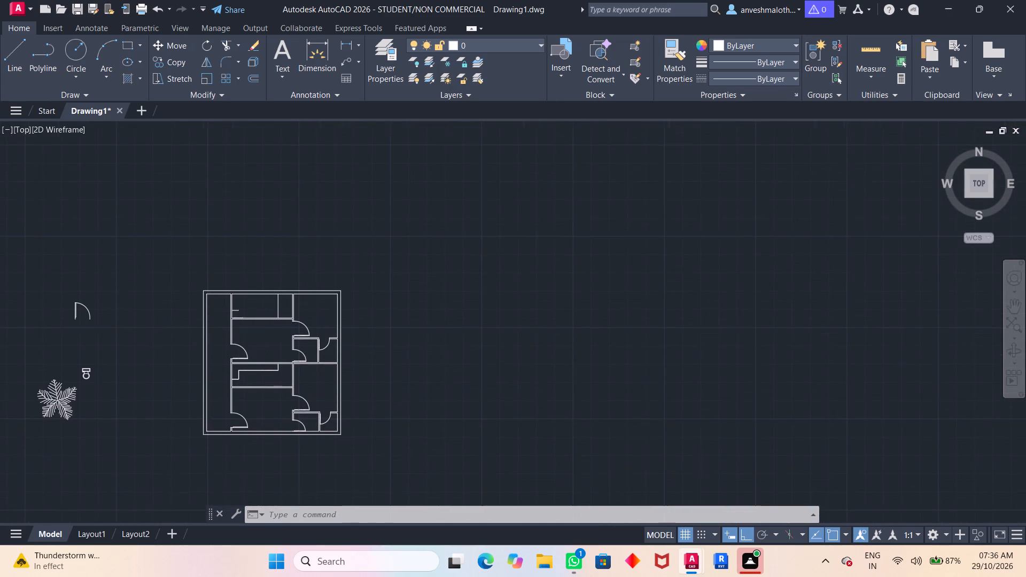
scroll(262, 340, "up", 2)
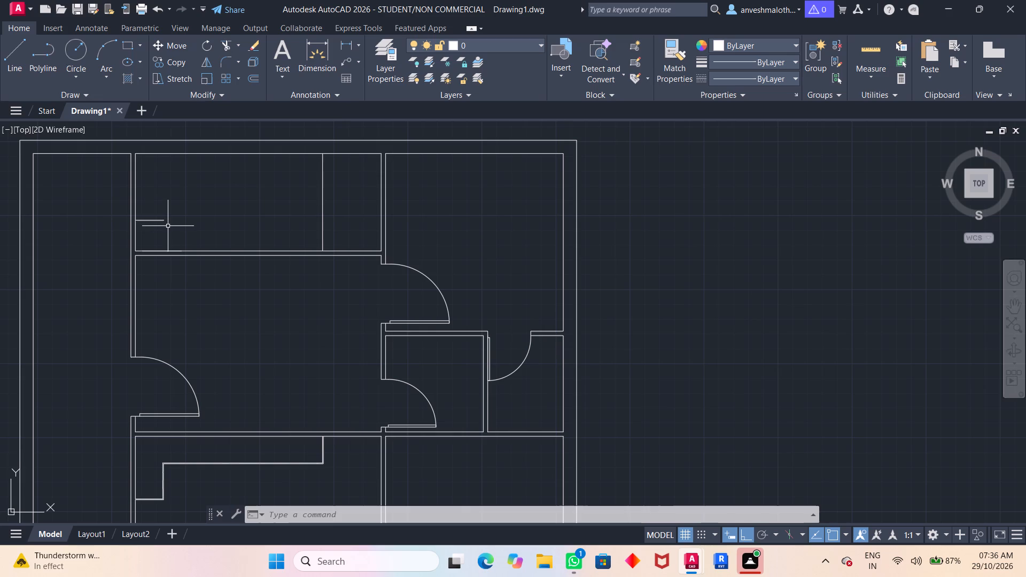
key("l")
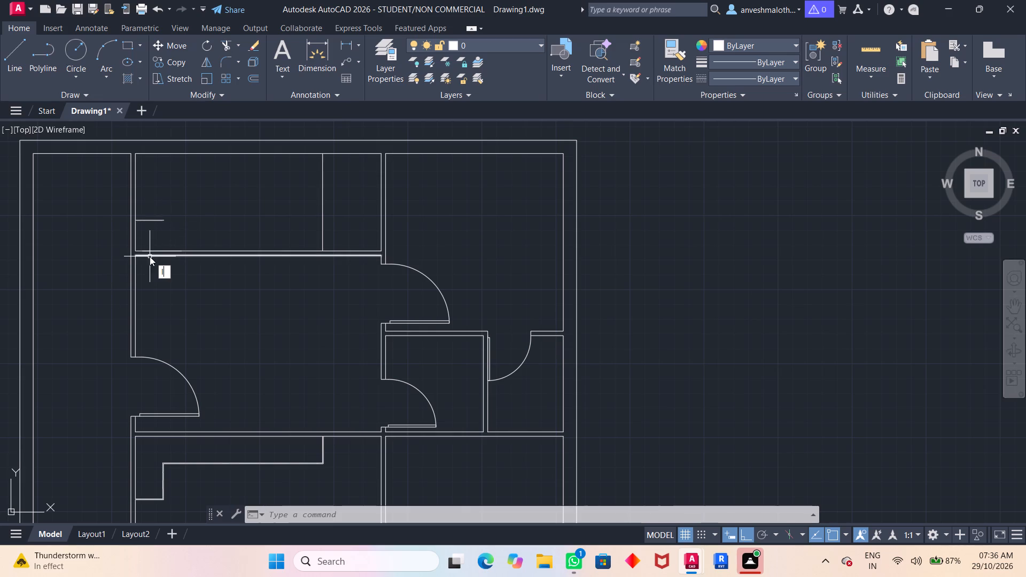
key("Return")
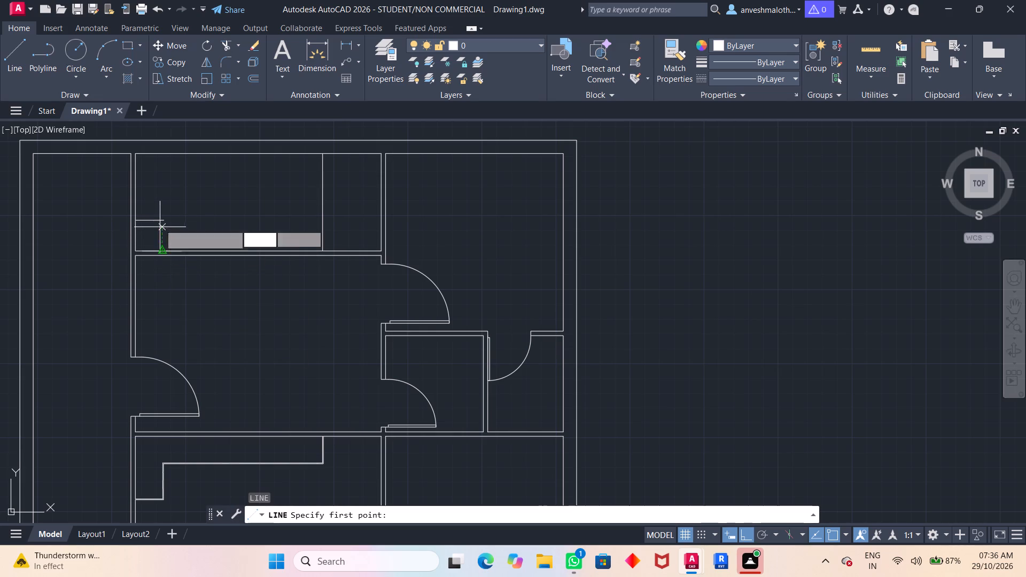
left_click(167, 217)
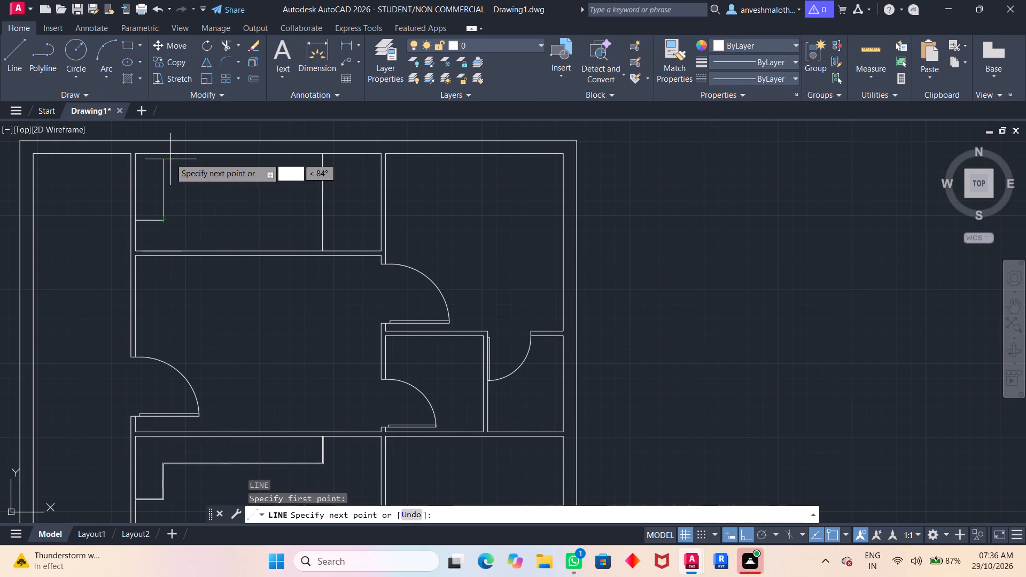
left_click(164, 154)
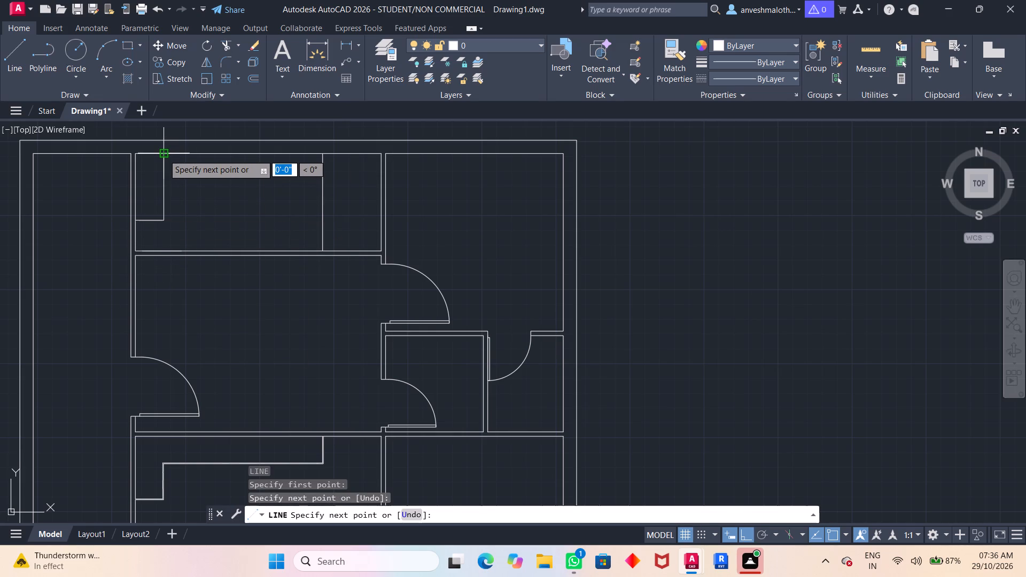
key("space")
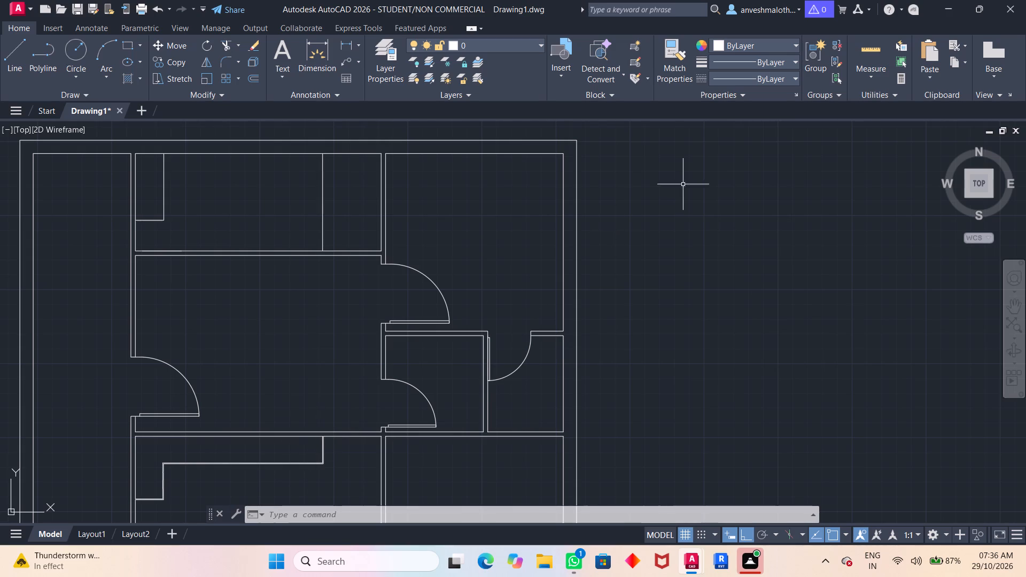
Quick-measure the depth of the L-shaped counter.
left_click(868, 43)
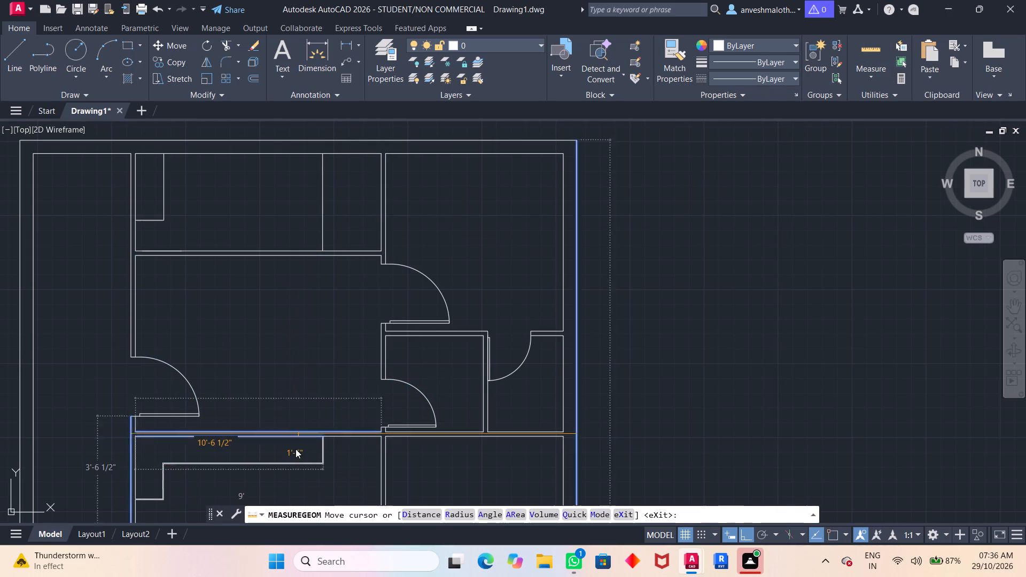
key("space")
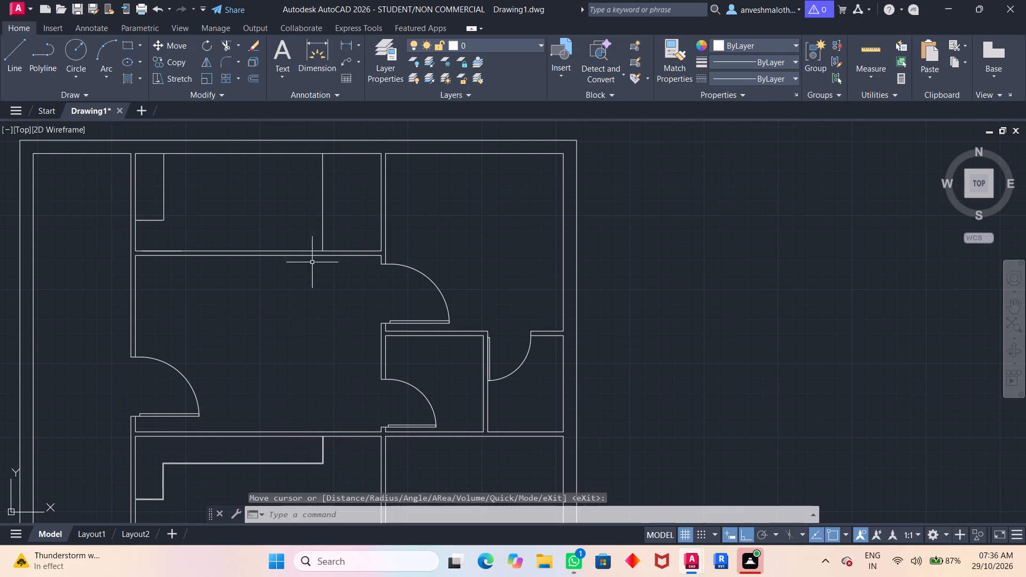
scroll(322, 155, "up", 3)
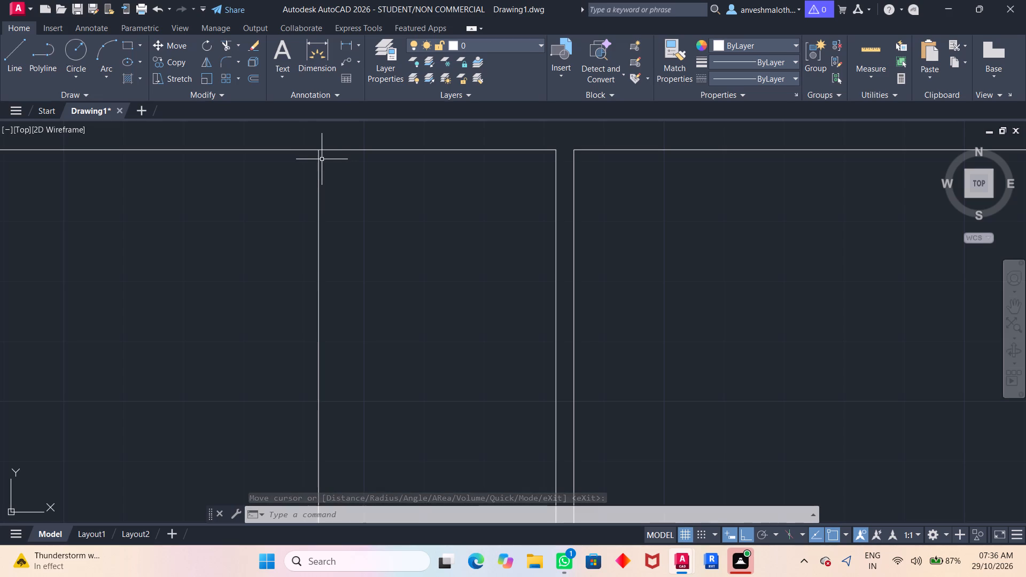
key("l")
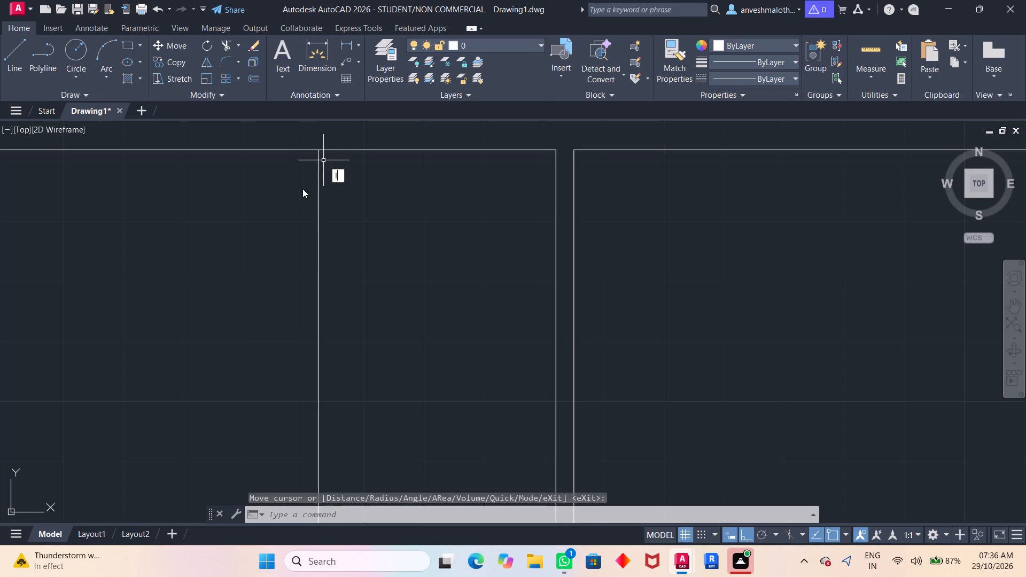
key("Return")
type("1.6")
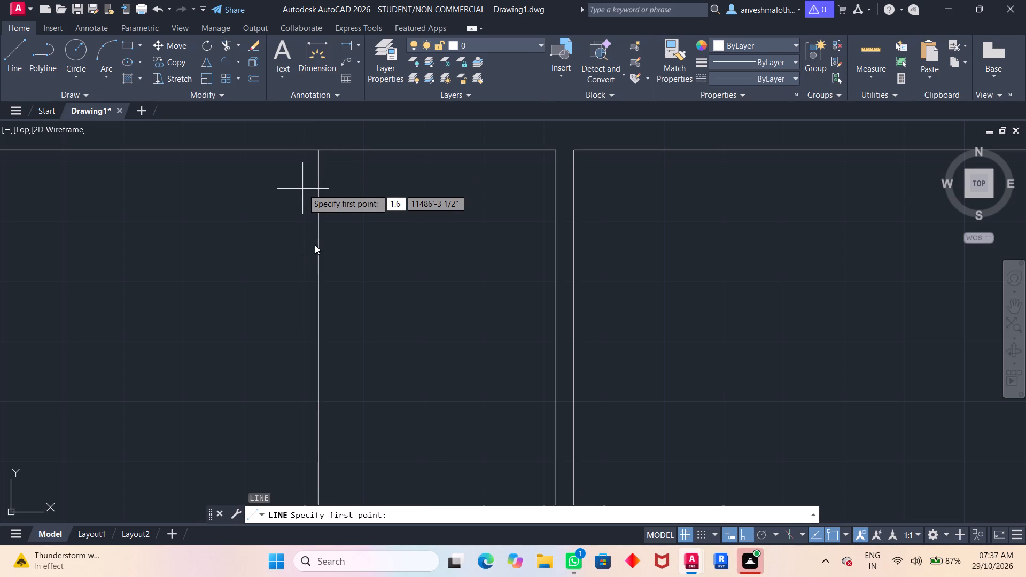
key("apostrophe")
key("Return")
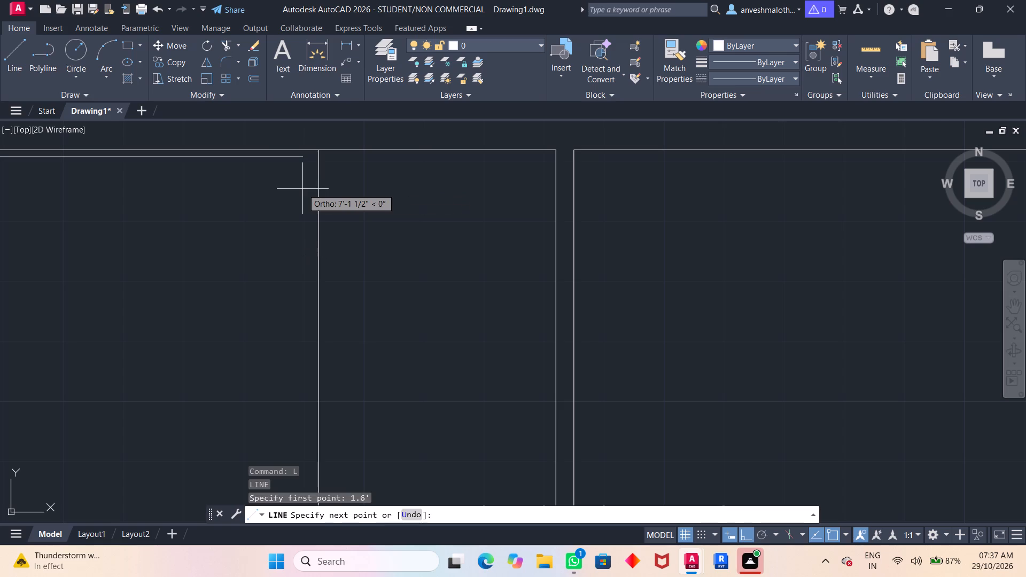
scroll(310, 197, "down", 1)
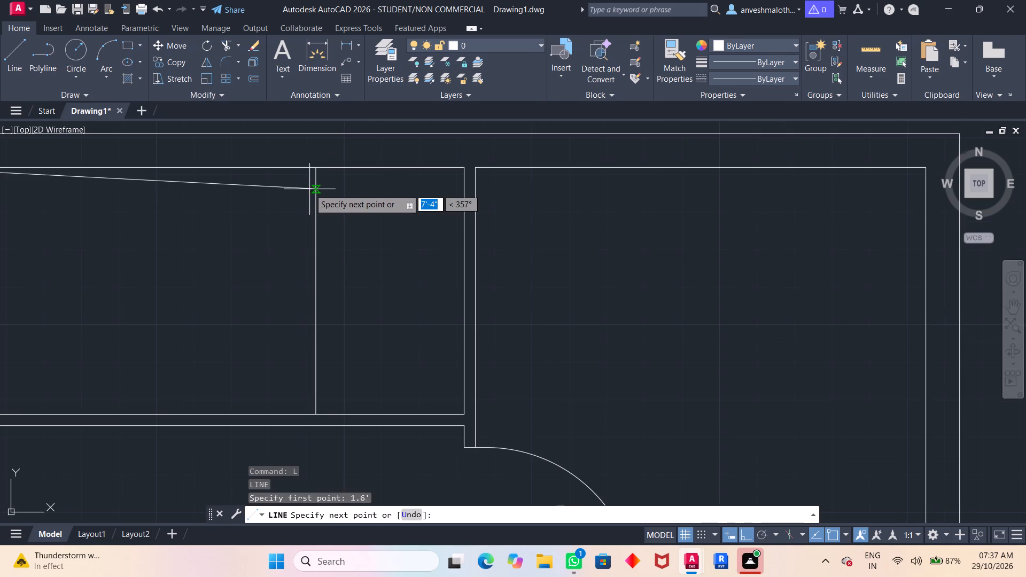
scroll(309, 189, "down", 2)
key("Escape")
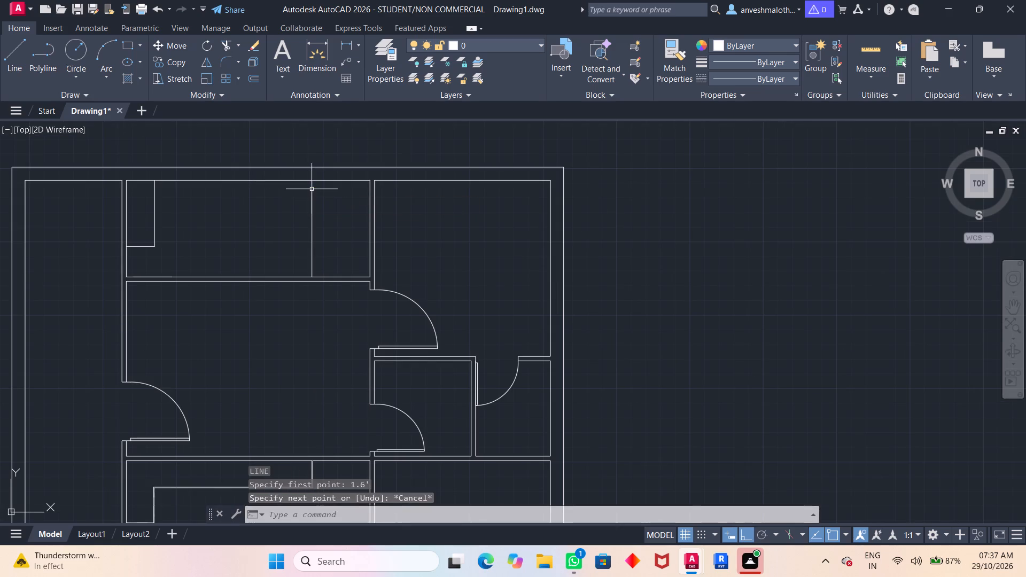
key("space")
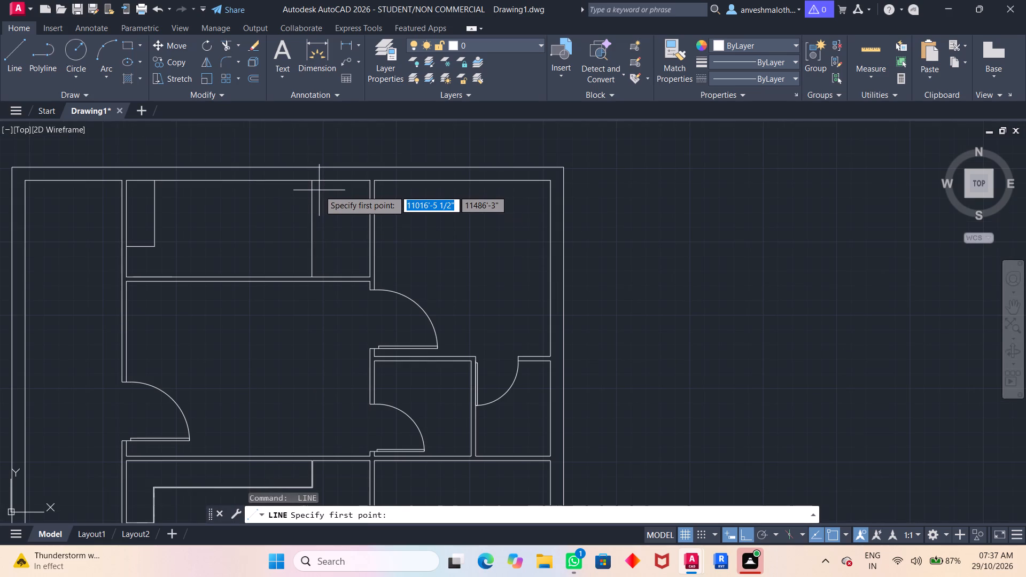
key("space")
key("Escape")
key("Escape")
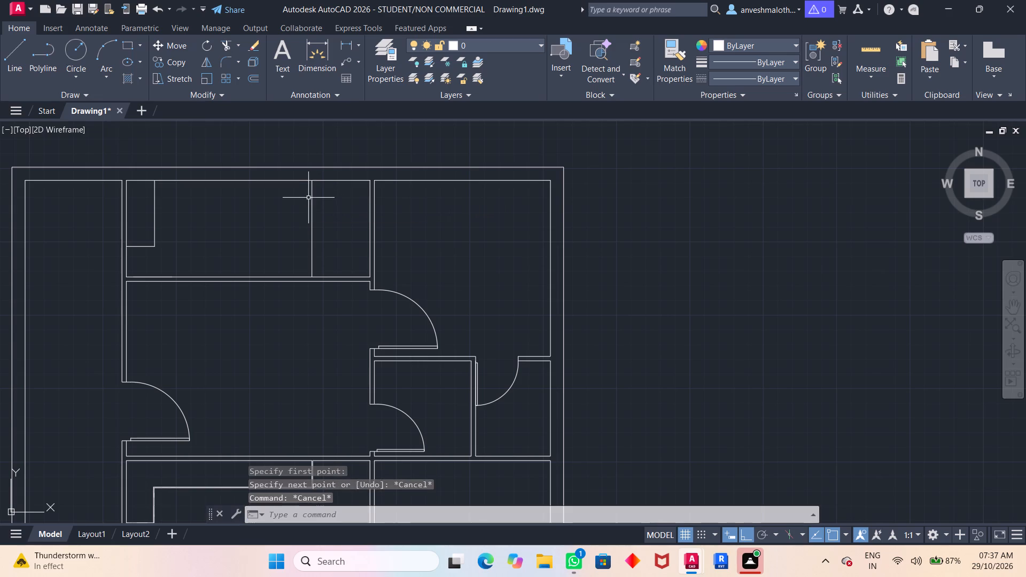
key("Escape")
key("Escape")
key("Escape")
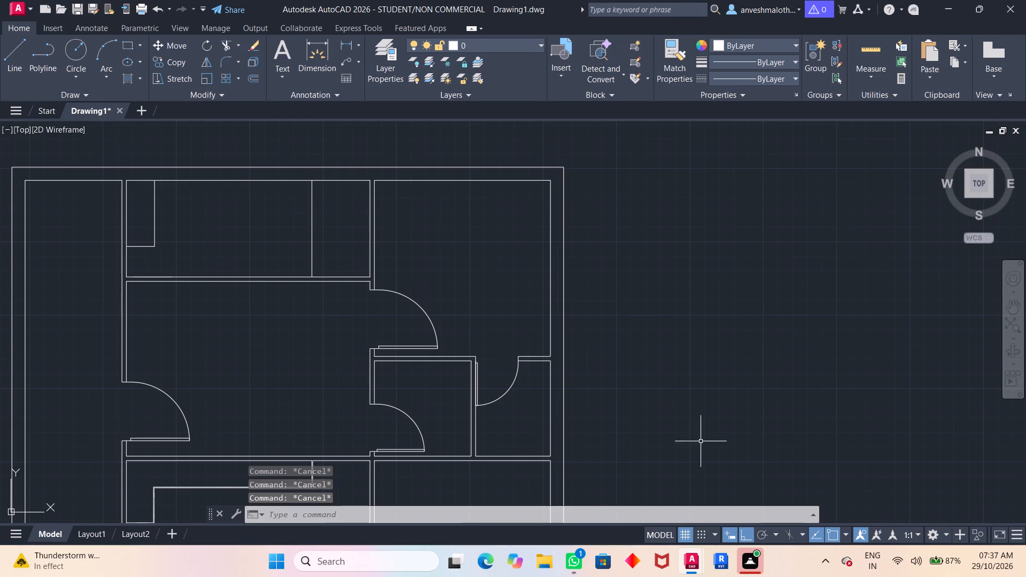
Turn off object snap tracking.
left_click(809, 533)
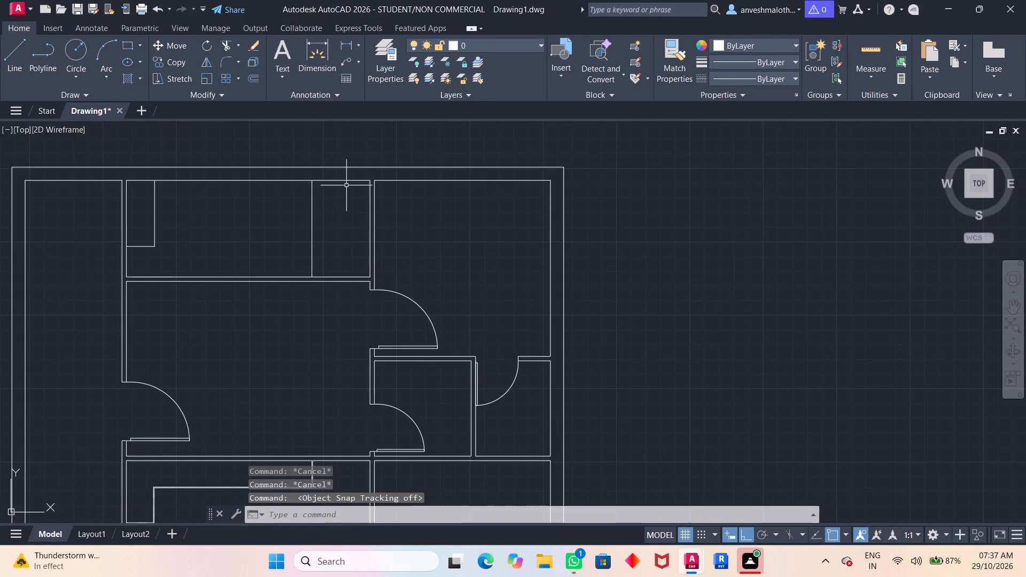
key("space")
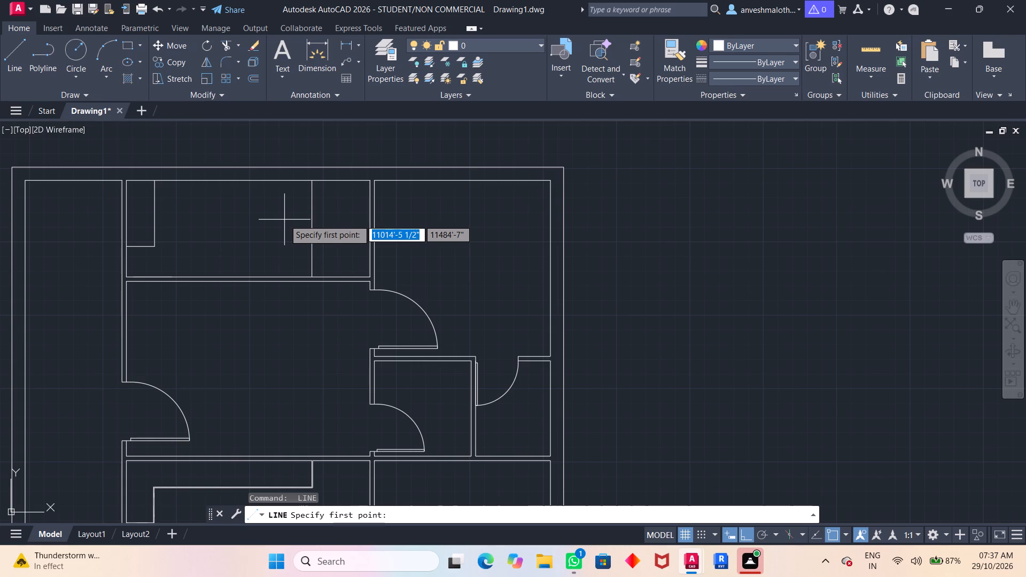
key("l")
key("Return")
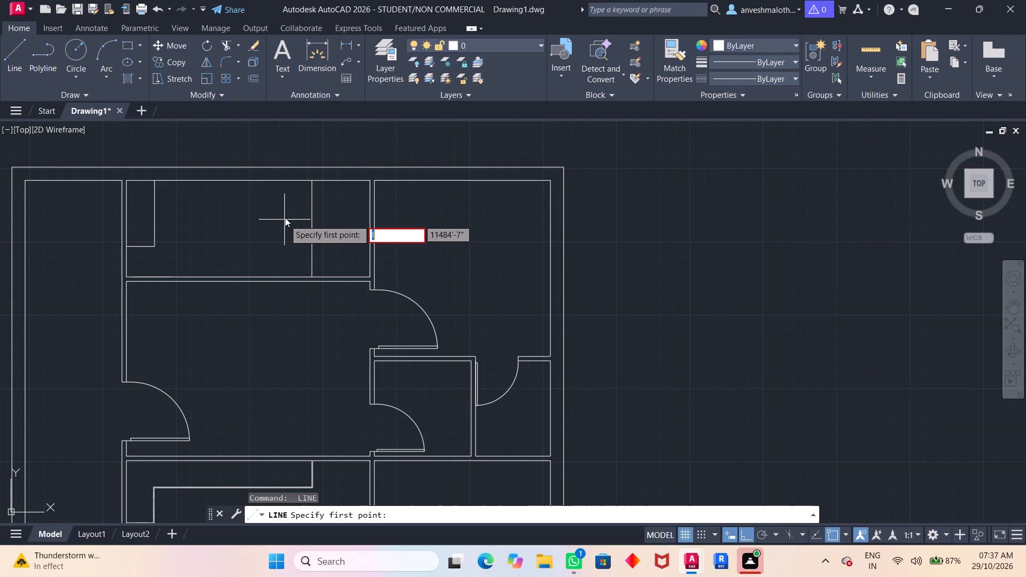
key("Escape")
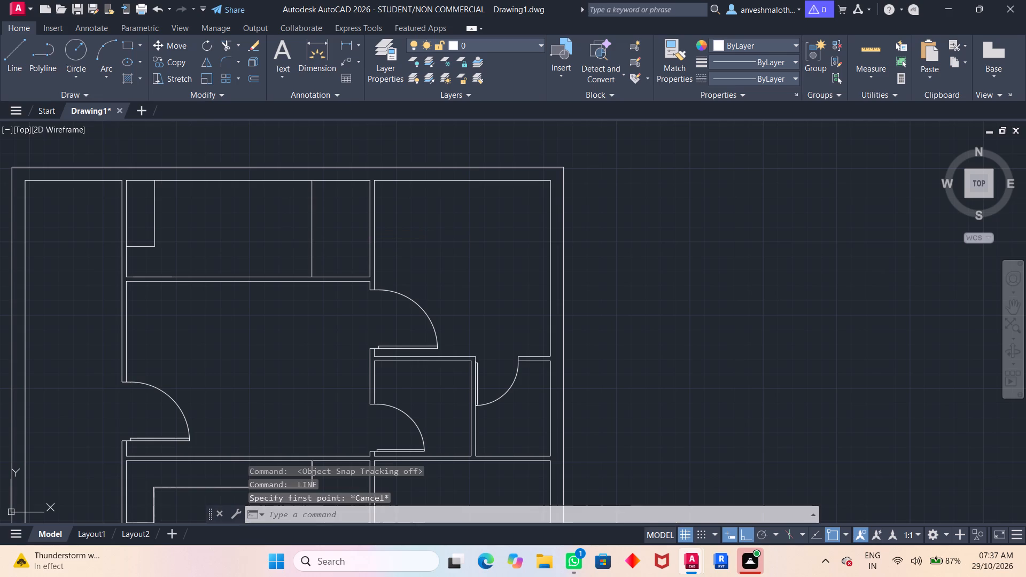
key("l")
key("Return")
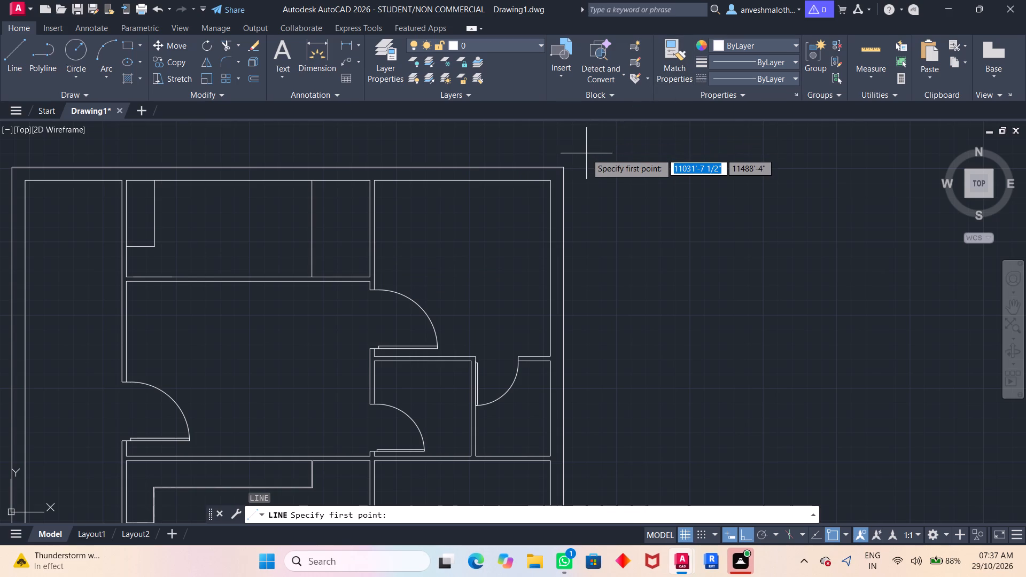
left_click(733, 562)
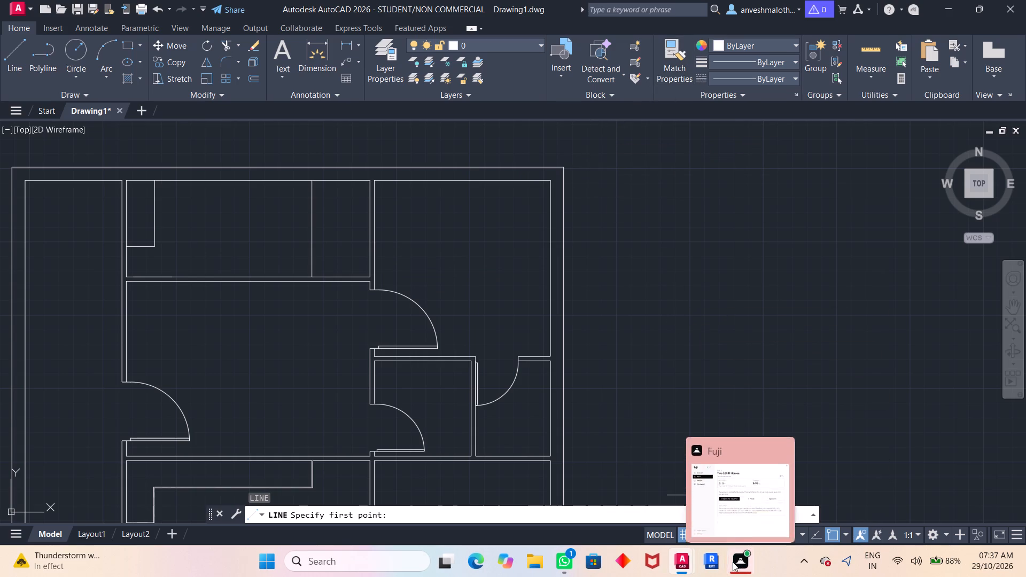
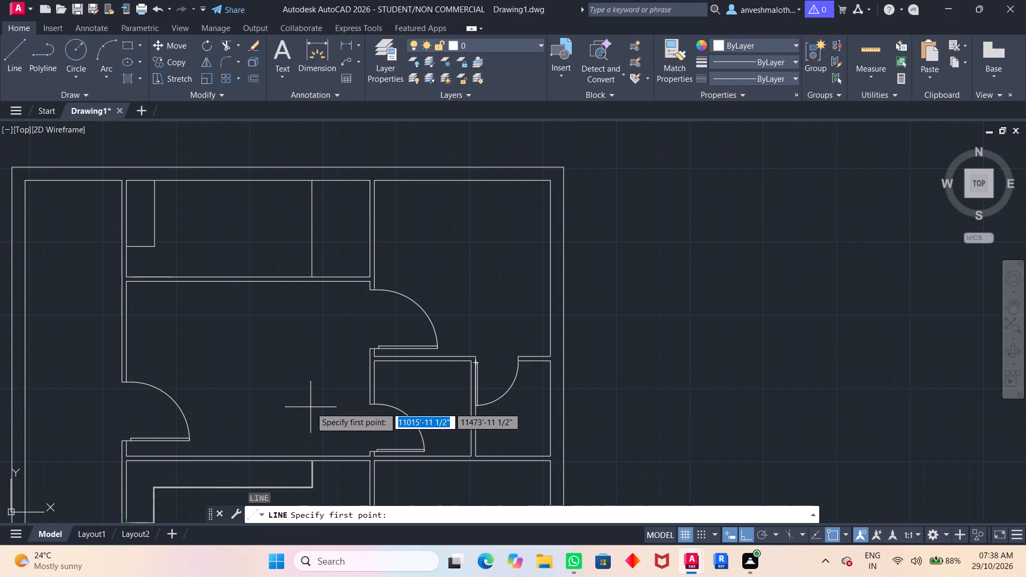
Quick-measure the depth and side lengths of the existing L-shaped counter in the room below.
scroll(310, 407, "down", 1)
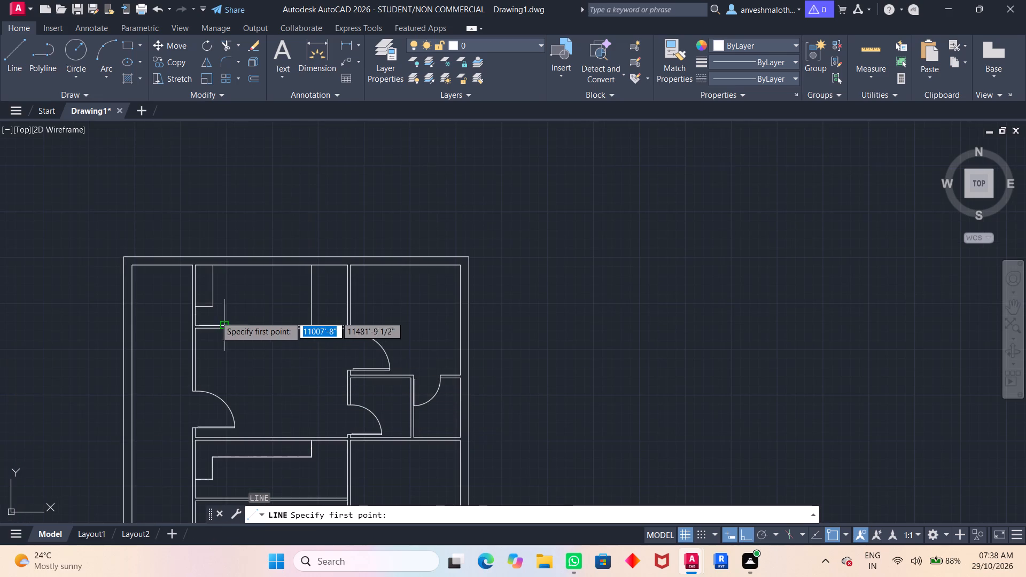
scroll(230, 324, "up", 3)
scroll(210, 177, "down", 1)
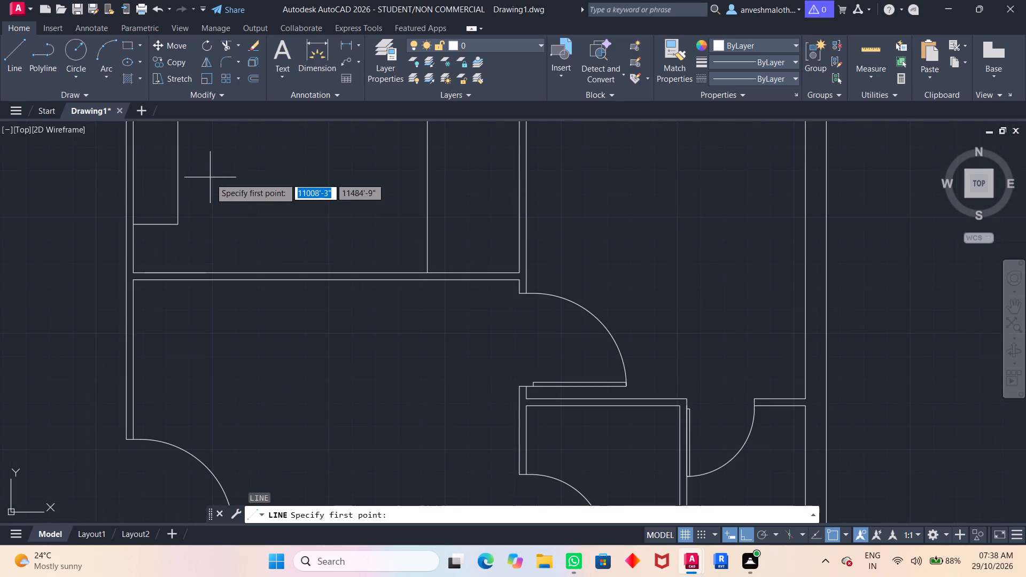
scroll(185, 184, "down", 1)
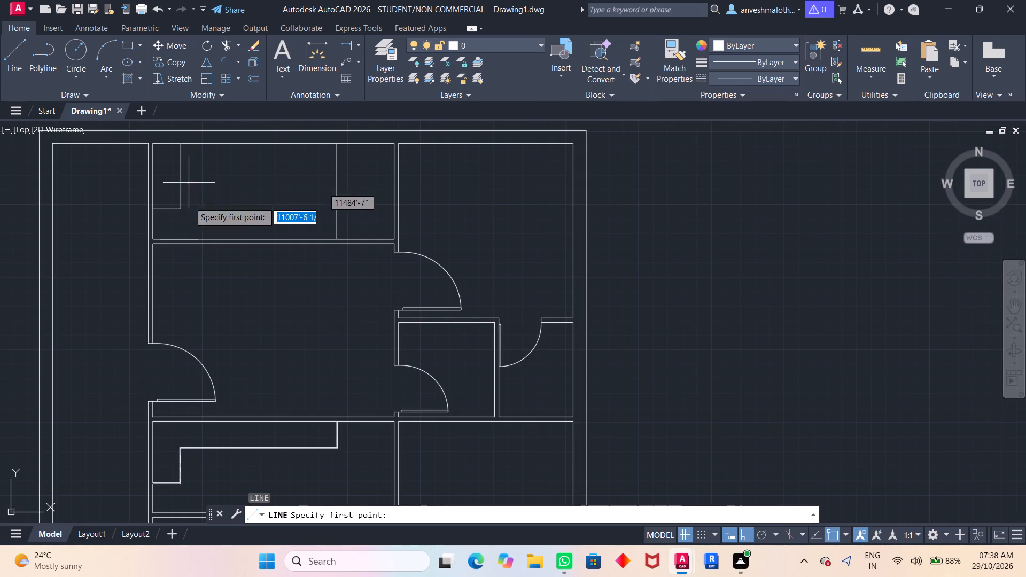
left_click(854, 41)
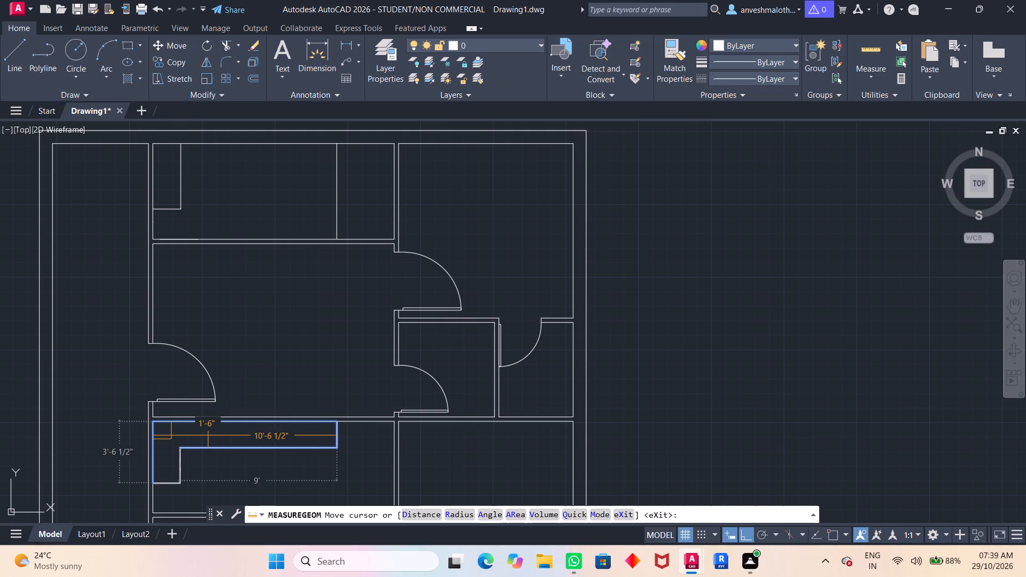
key("space")
type("b")
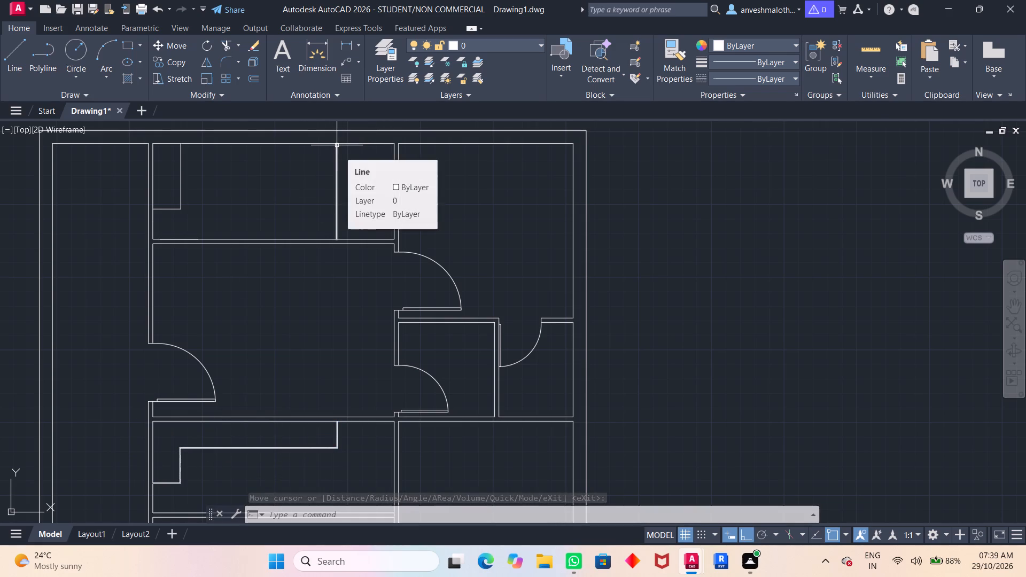
Draw a line 1'-6" down from the upper end of the top-middle room's long vertical line, continuing horizontally to the shorter vertical line.
key("l")
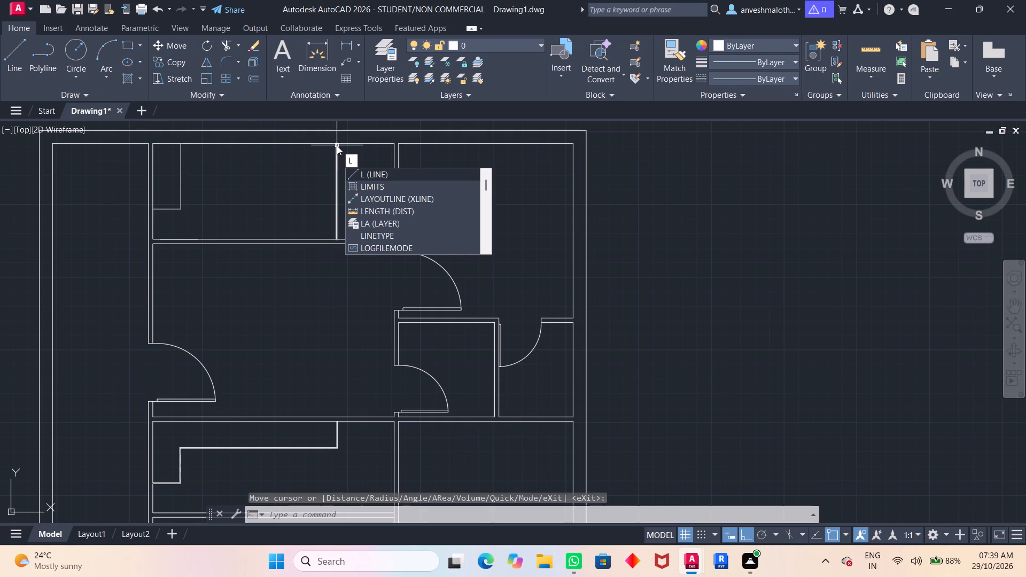
key("Return")
scroll(334, 147, "up", 1)
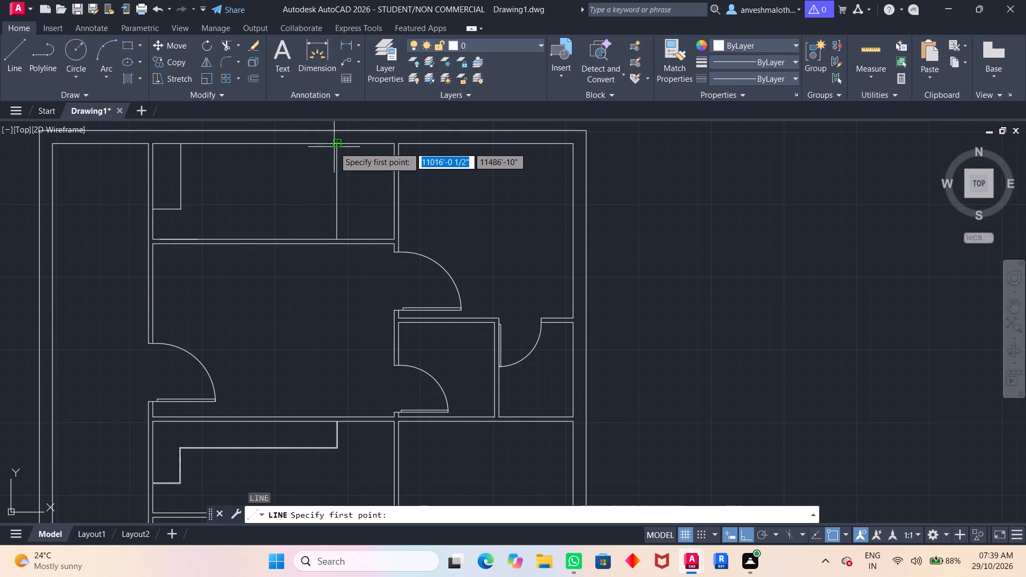
scroll(334, 147, "up", 2)
left_click(342, 137)
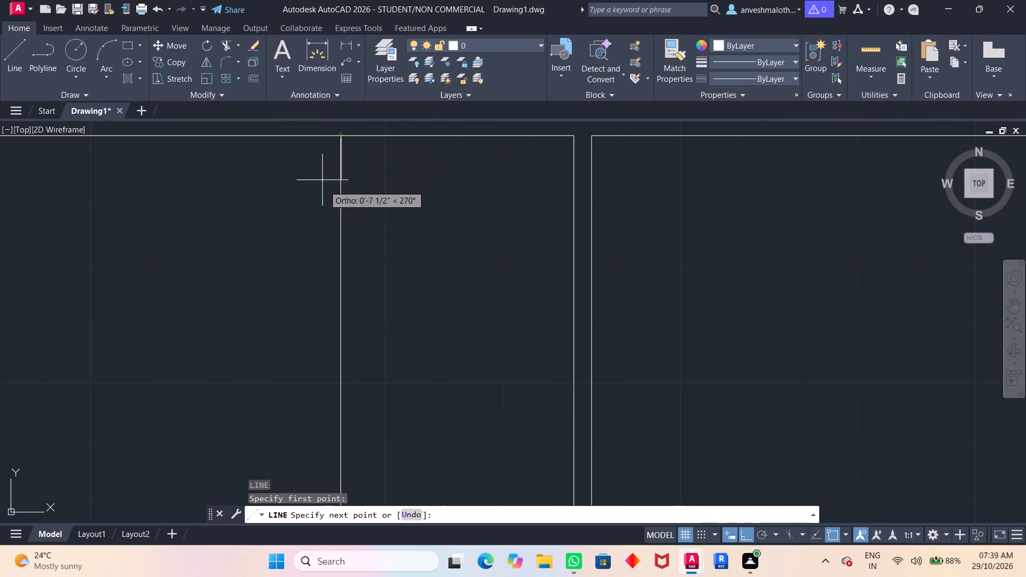
left_click(340, 242)
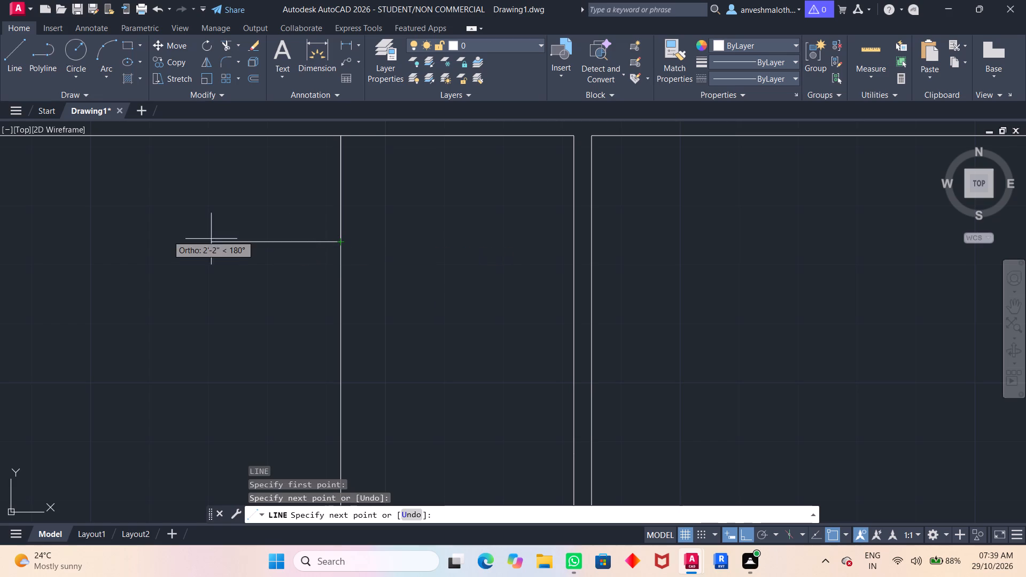
scroll(154, 233, "down", 3)
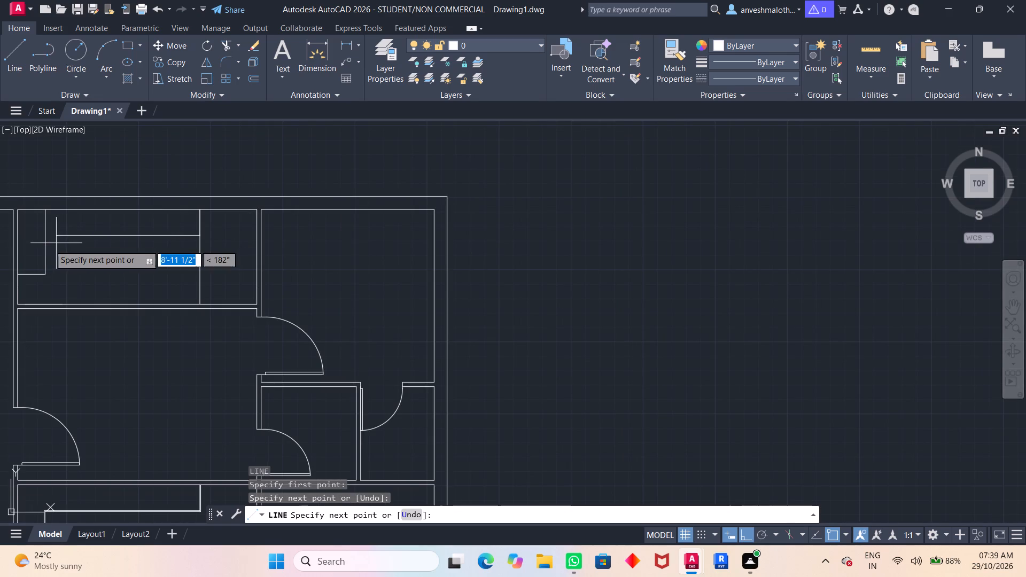
left_click(43, 233)
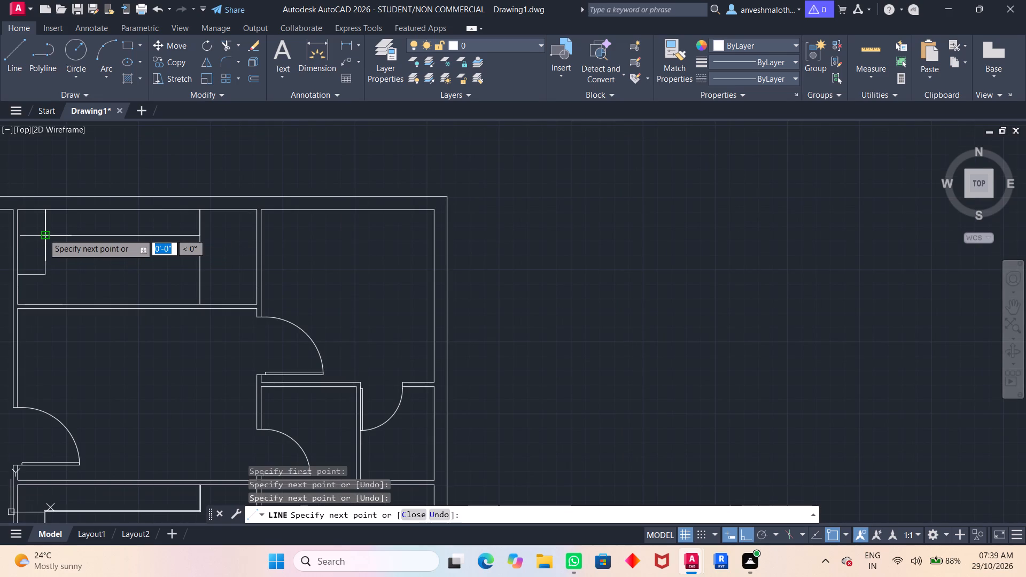
key("space")
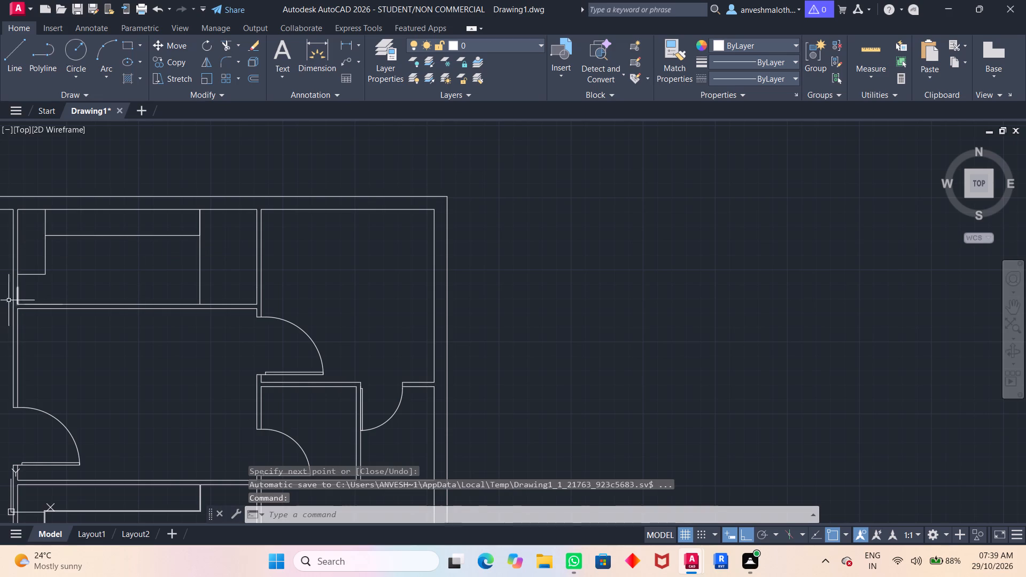
Trim the long vertical line below the counter edge, the shorter one above it, and the stray segment along the room's lower wall.
type("tyrt")
key("BackSpace")
key("BackSpace")
key("BackSpace")
key("BackSpace")
key("BackSpace")
type("tr")
key("Return")
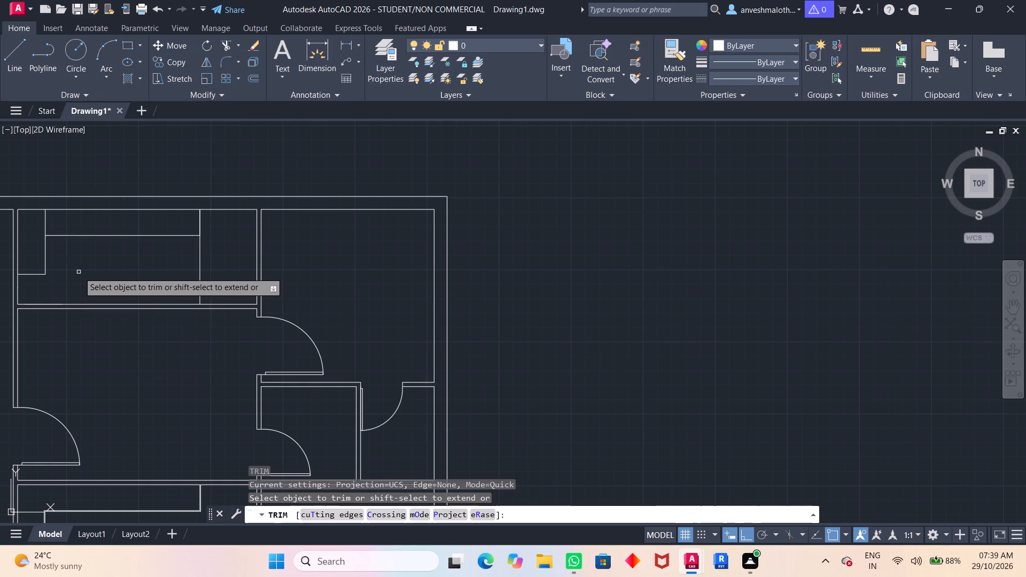
left_click(201, 264)
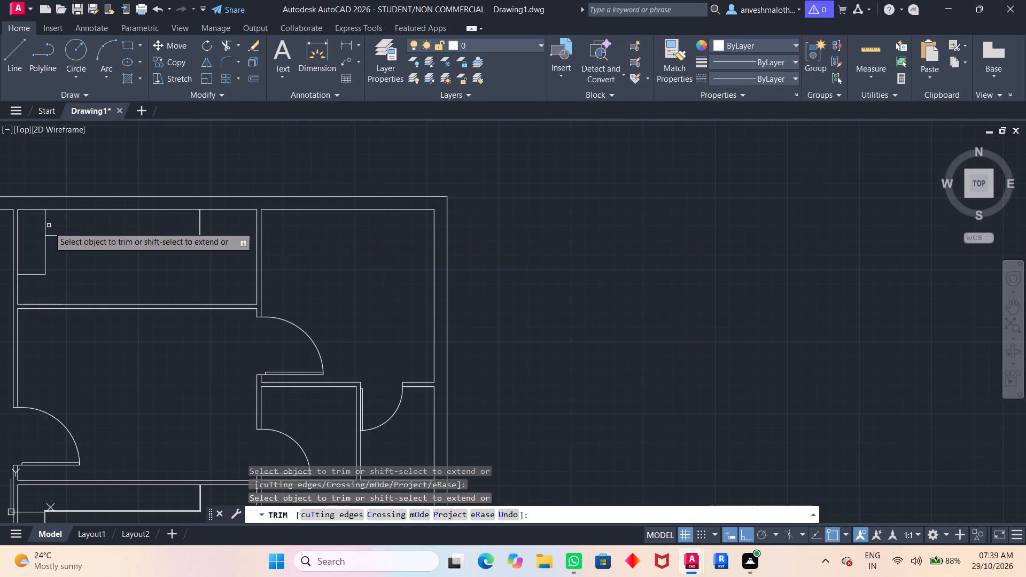
left_click(46, 225)
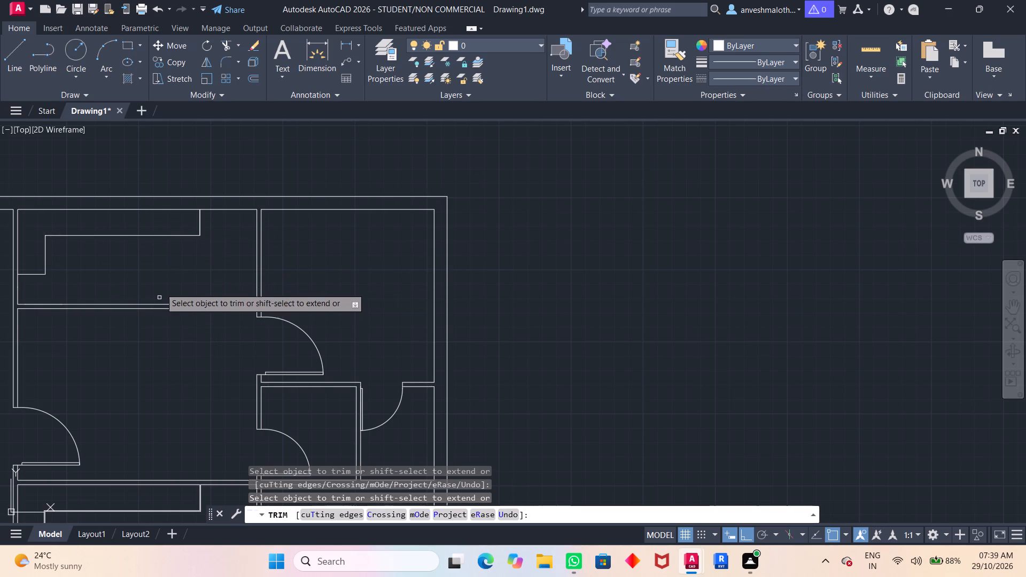
left_click(37, 305)
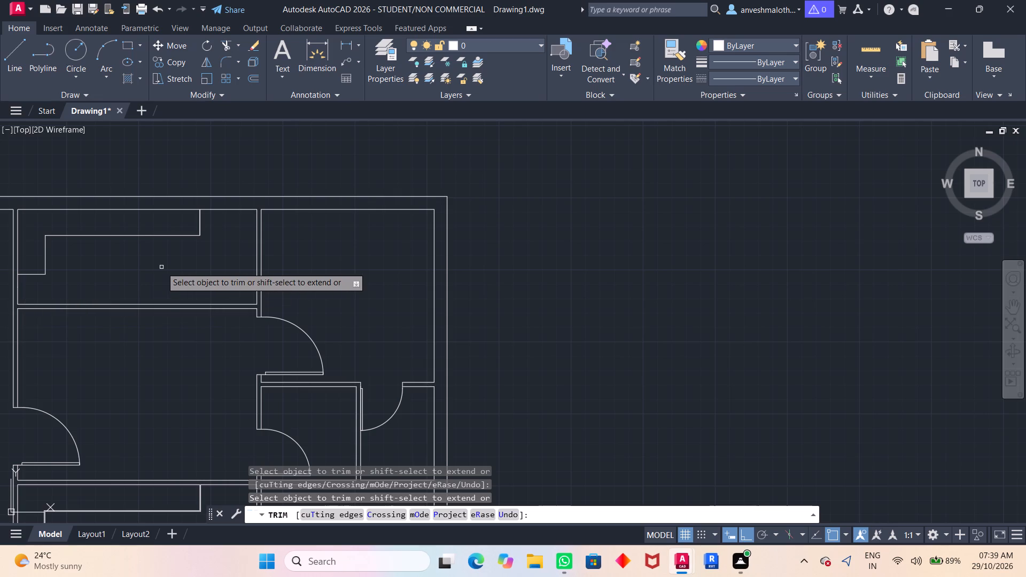
scroll(153, 274, "down", 2)
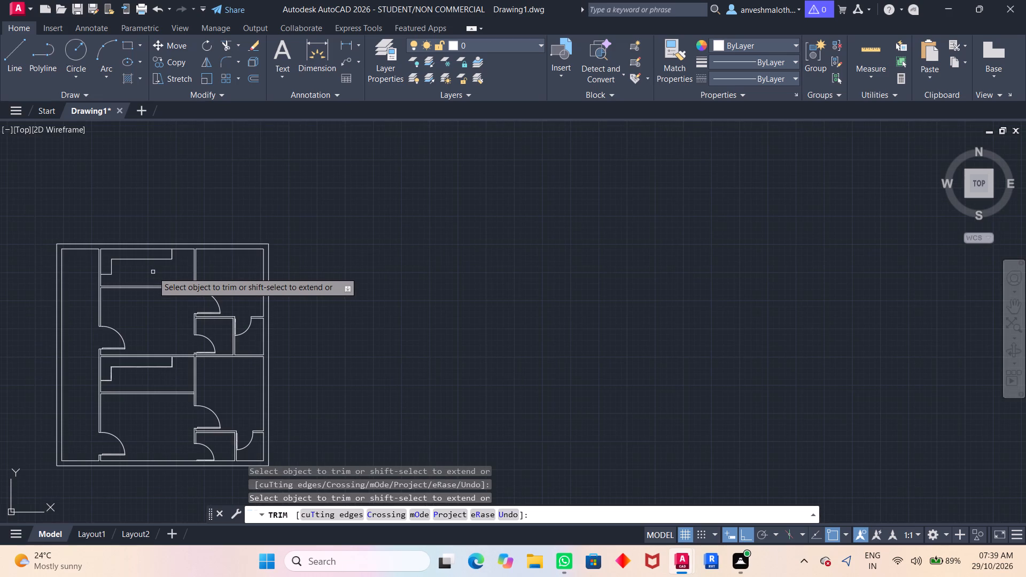
scroll(153, 272, "up", 1)
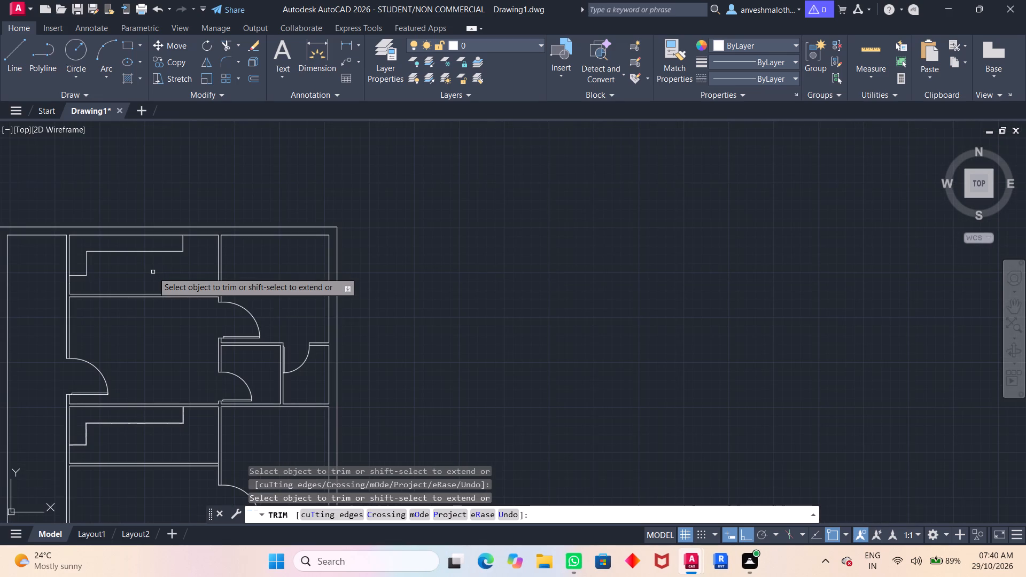
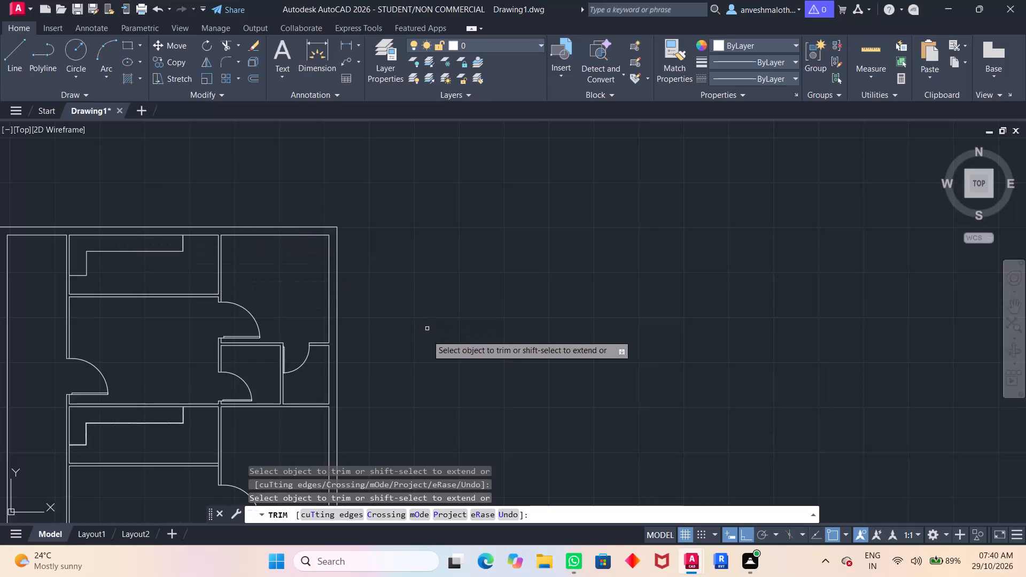
Move the toilet block from outside the plan into the upper small bathroom, tank against its upper wall, with ortho off and polar tracking on.
middle_click_drag(428, 331, 618, 279)
scroll(668, 243, "down", 1)
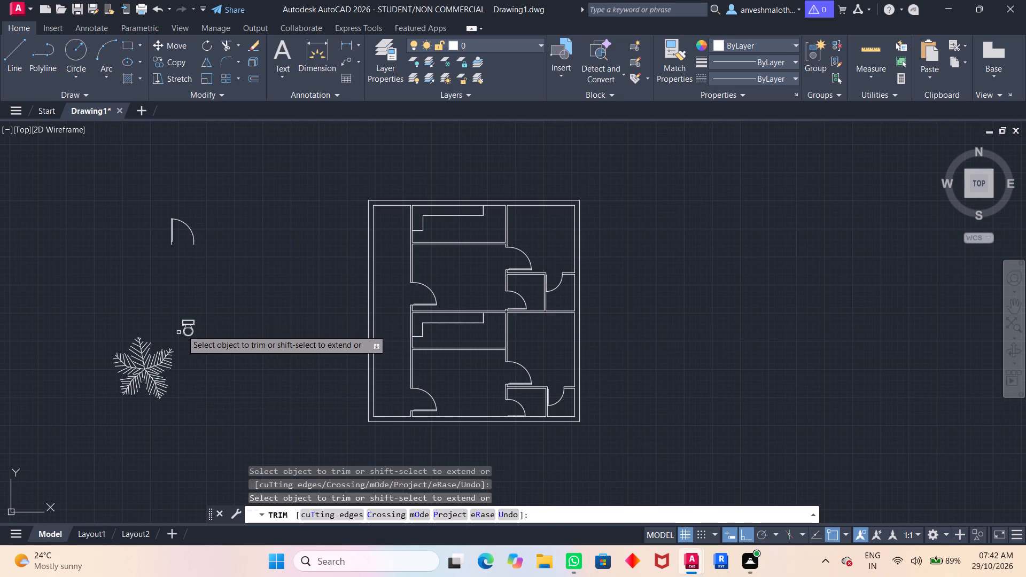
key("Escape")
key("Escape")
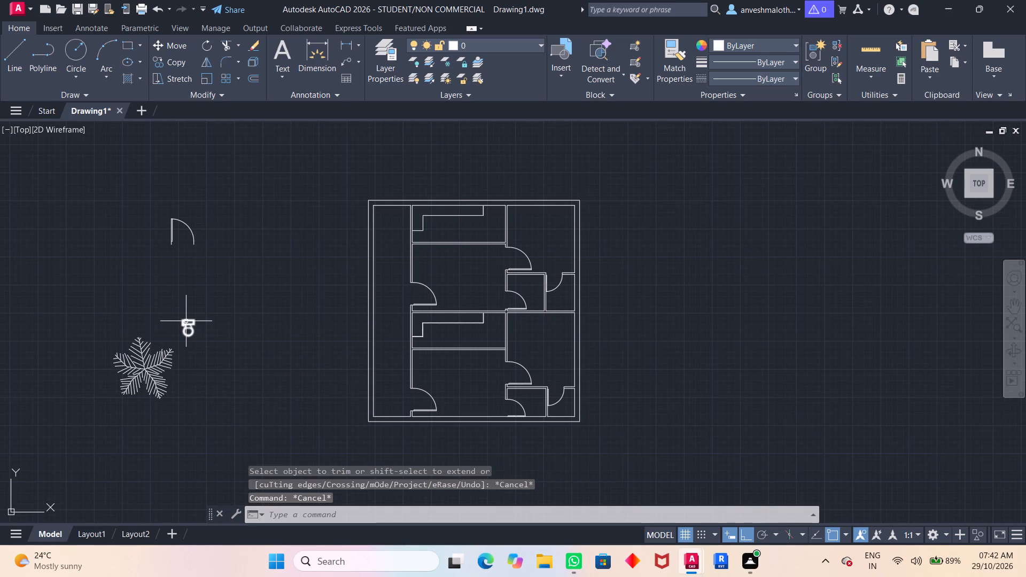
left_click(186, 321)
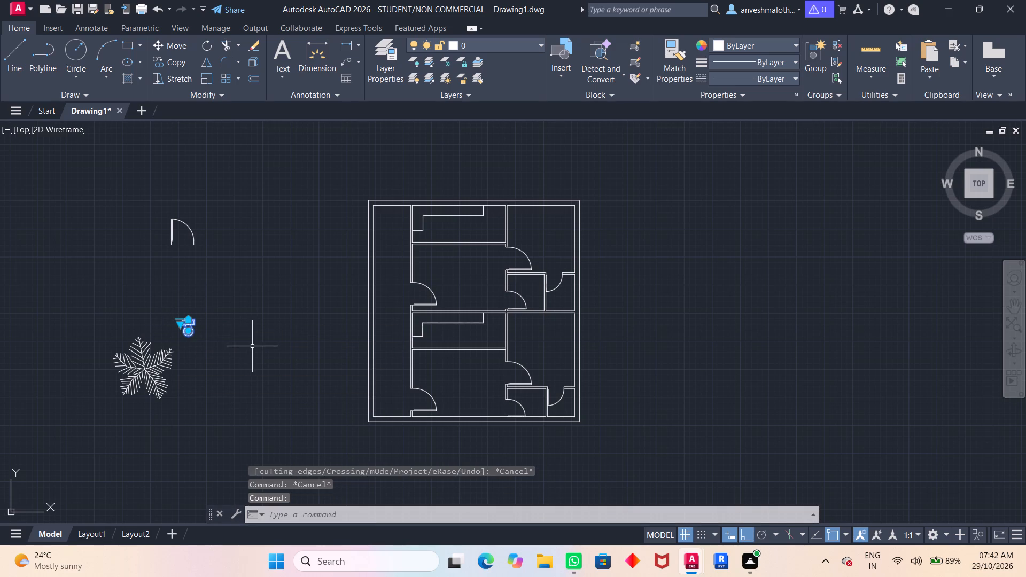
scroll(239, 341, "up", 3)
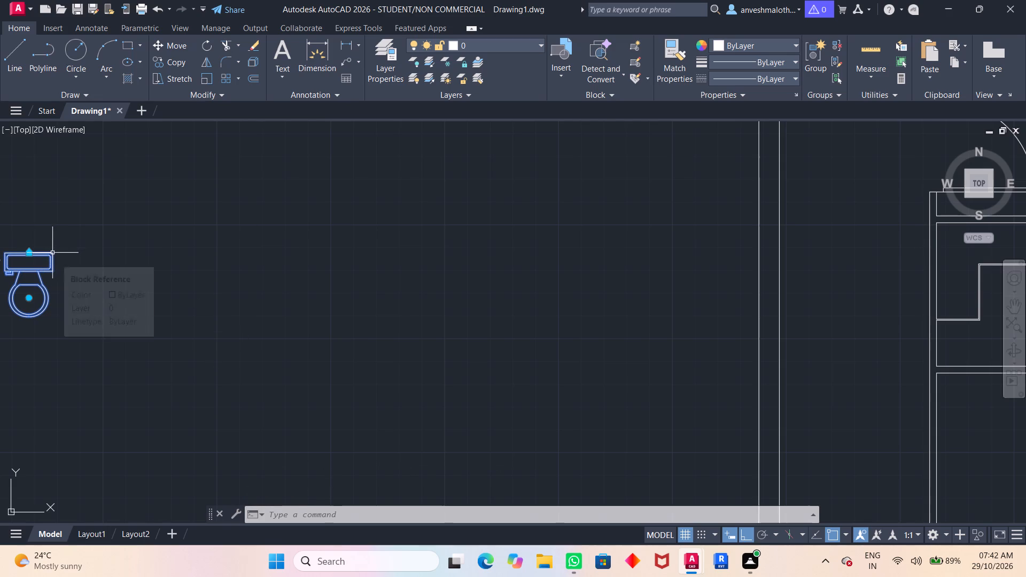
key("m")
key("Return")
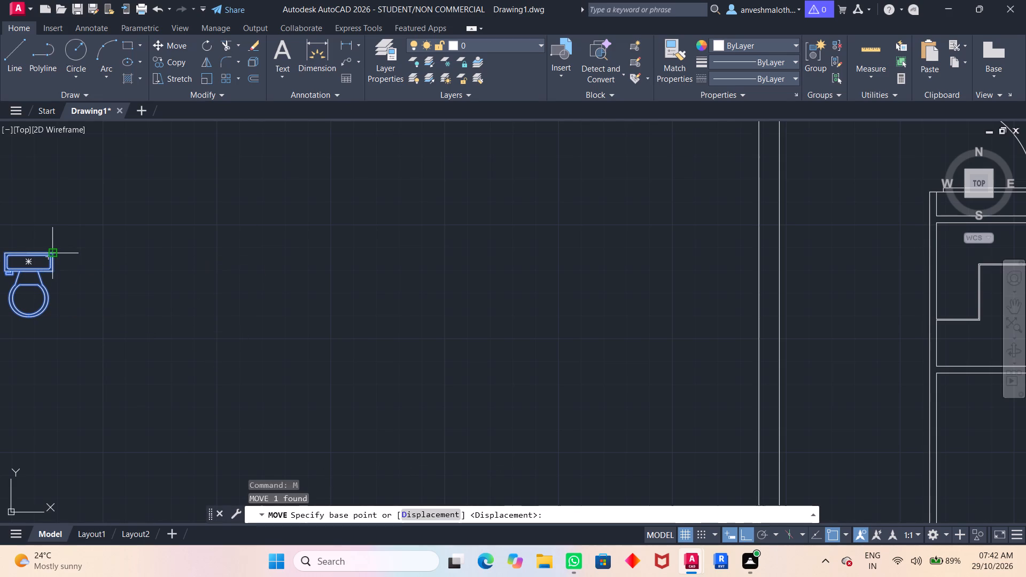
left_click(52, 253)
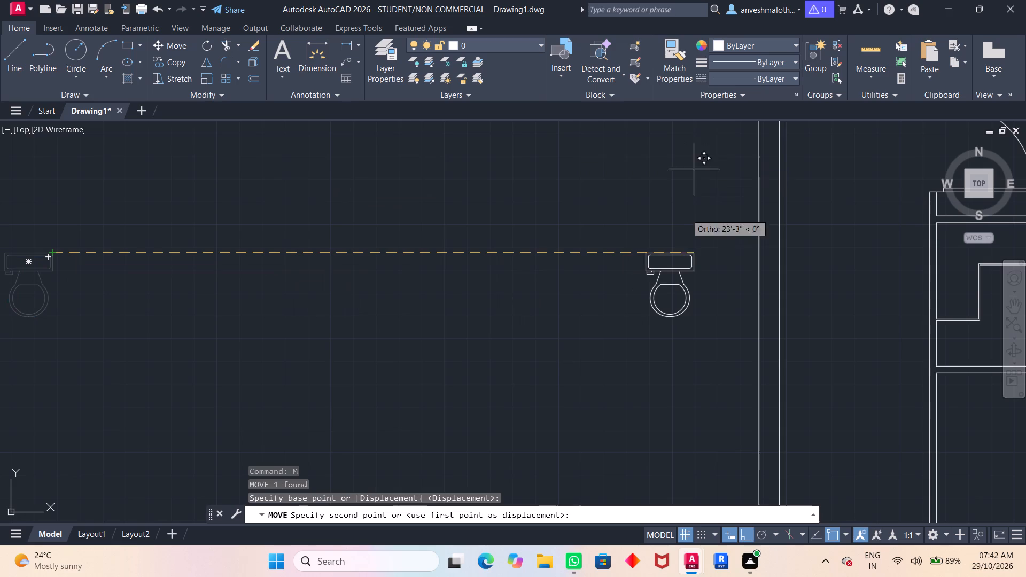
left_click(748, 528)
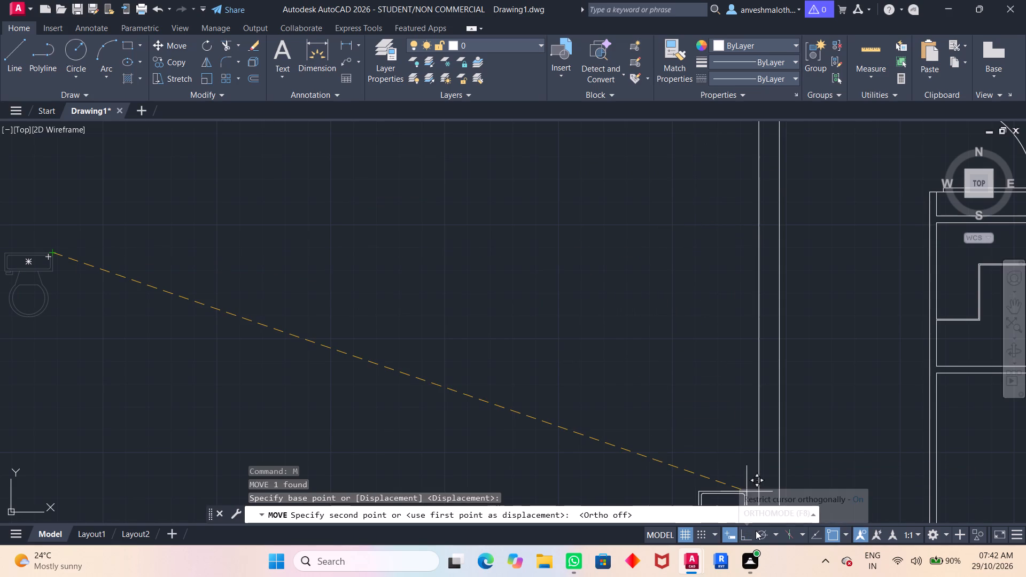
left_click(756, 531)
scroll(713, 358, "down", 2)
middle_click_drag(720, 330, 557, 338)
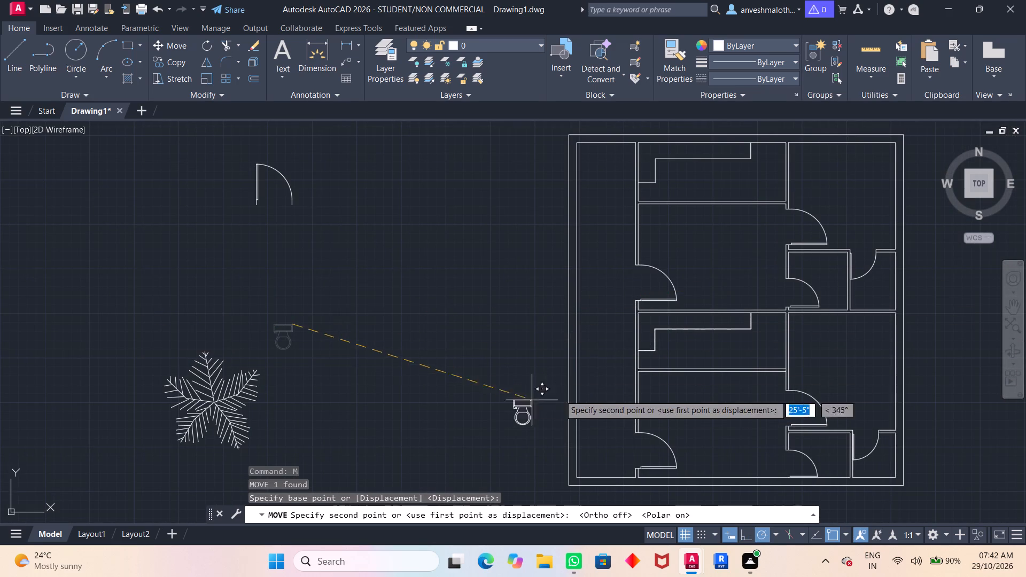
scroll(837, 260, "up", 3)
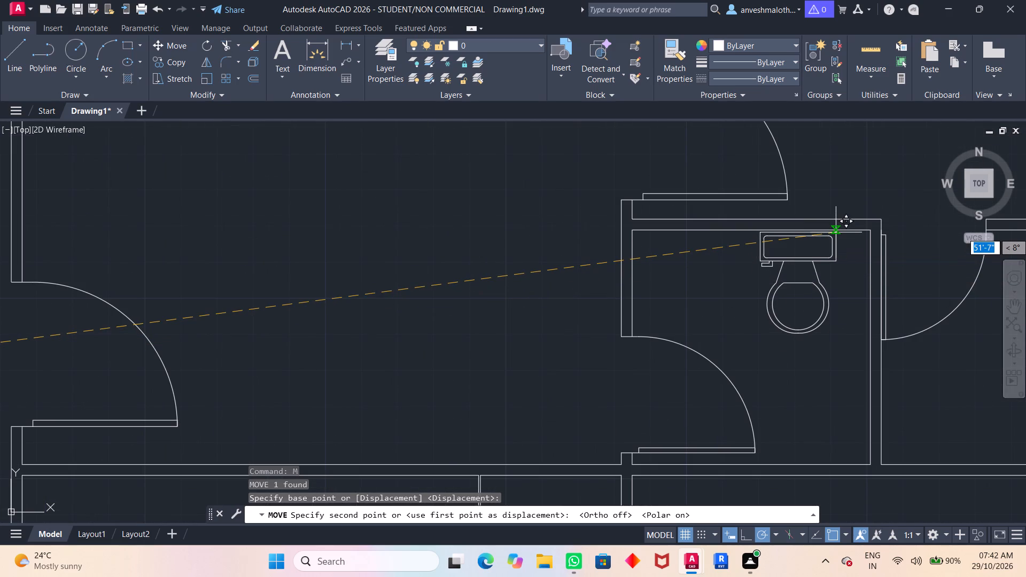
left_click(836, 232)
Copy the placed toilet and paste the duplicate into the lower small bathroom near its upper wall.
left_click(831, 253)
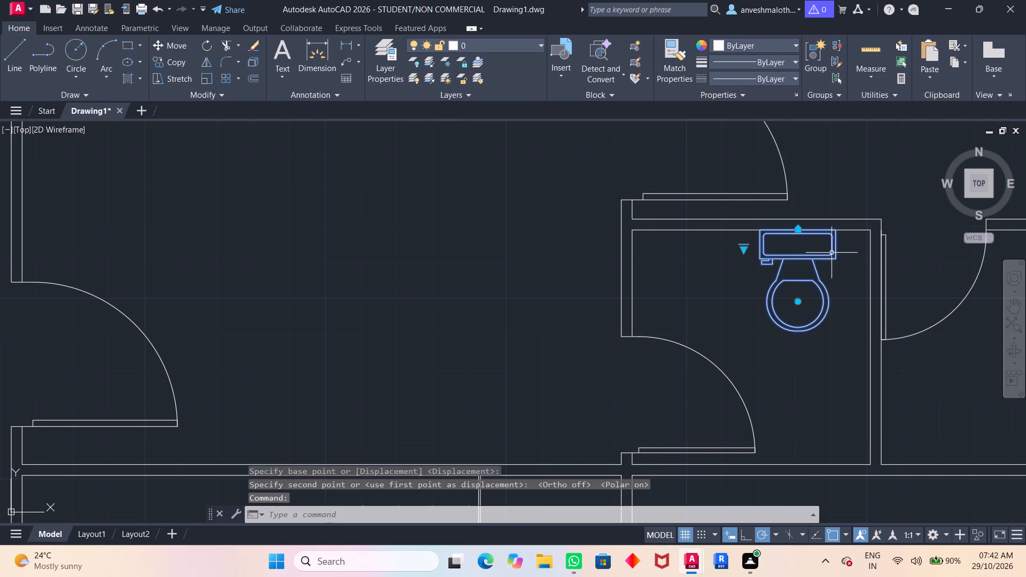
key("ctrl+c")
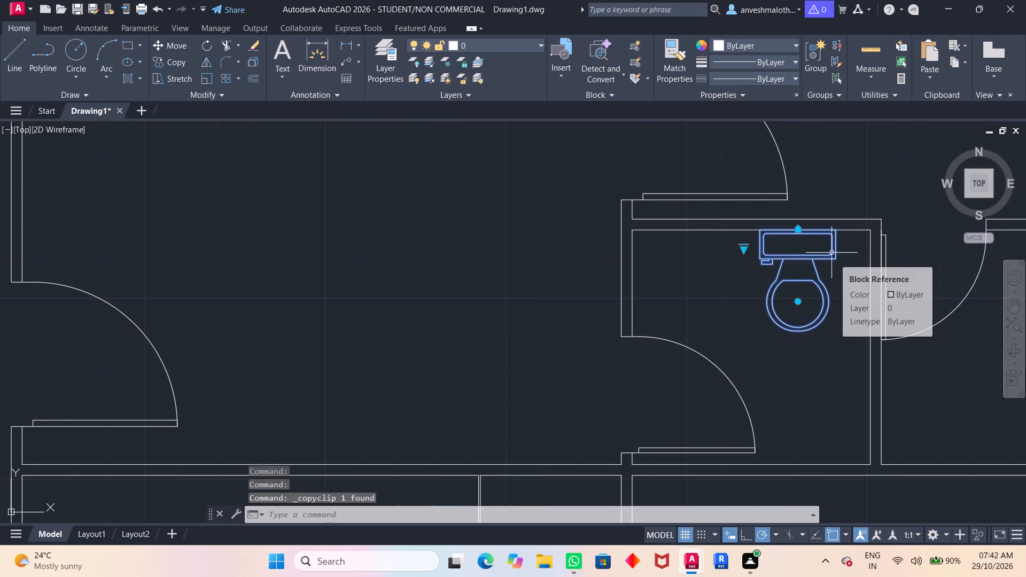
key("ctrl+v")
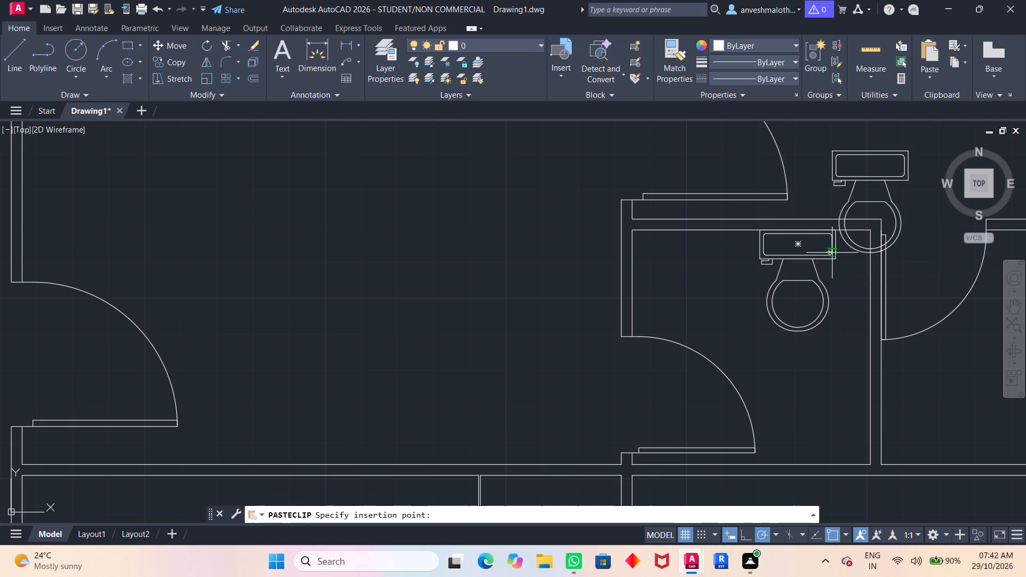
middle_click_drag(849, 424, 749, 183)
scroll(728, 295, "down", 3)
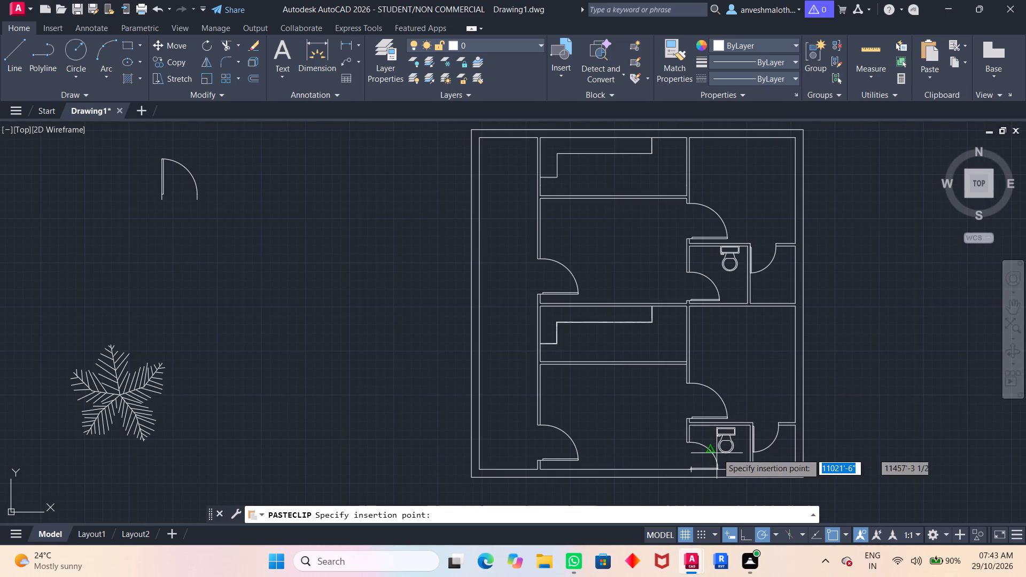
scroll(727, 452, "up", 4)
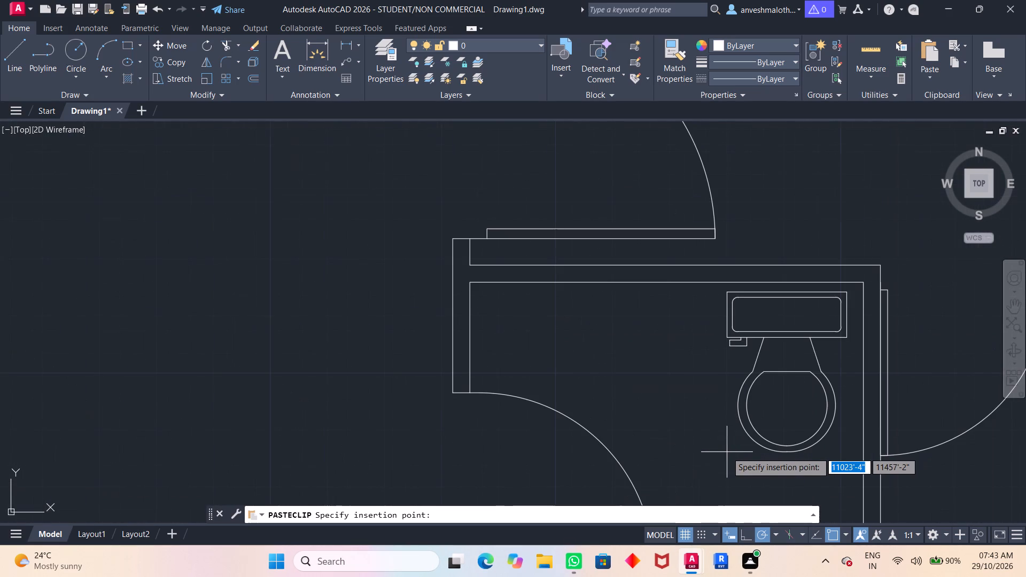
left_click(725, 442)
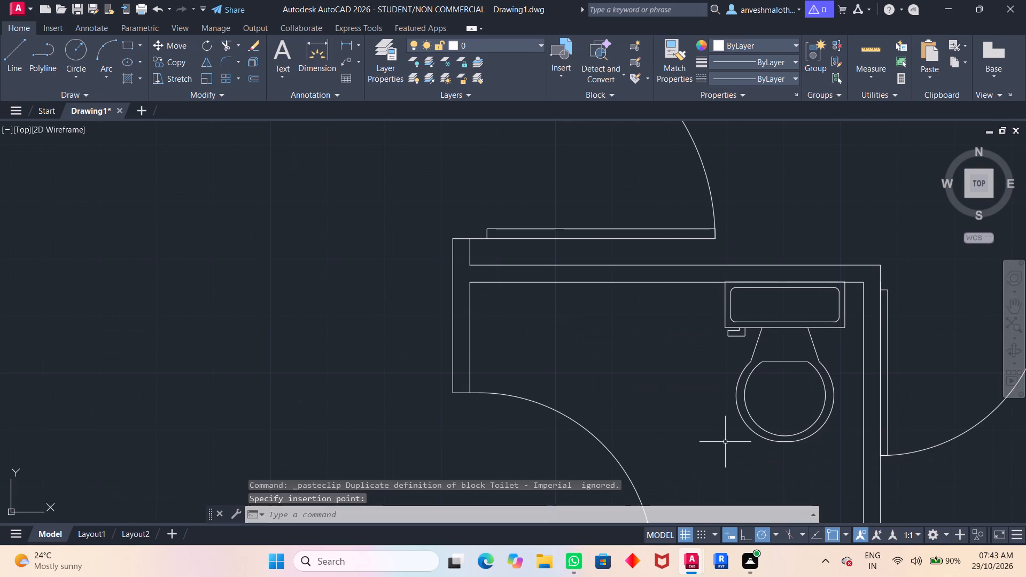
Move the lower bathroom's toilet slightly by its tank's upper-right corner so the tank sits flush on the wall line.
scroll(853, 268, "up", 3)
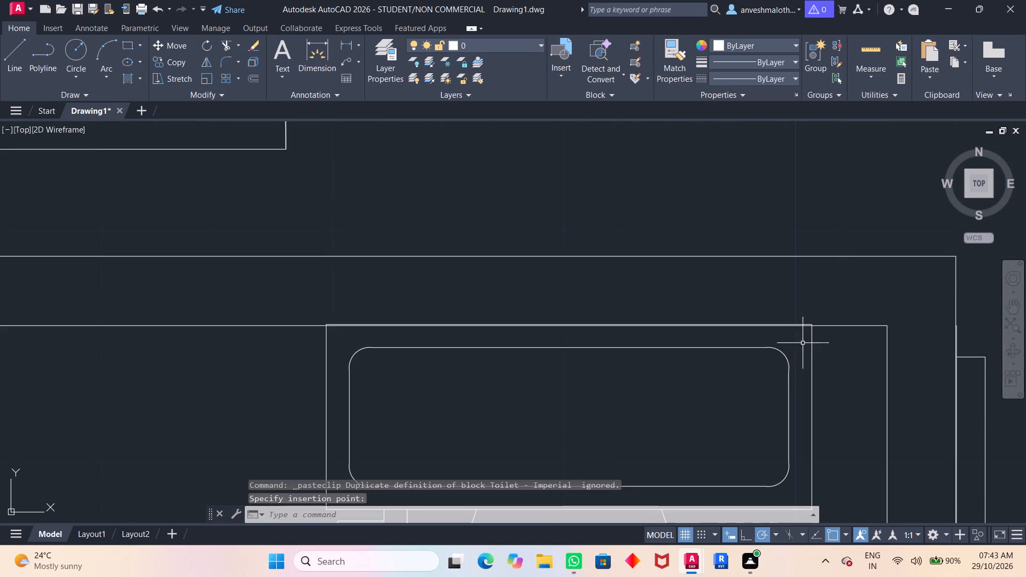
left_click(809, 324)
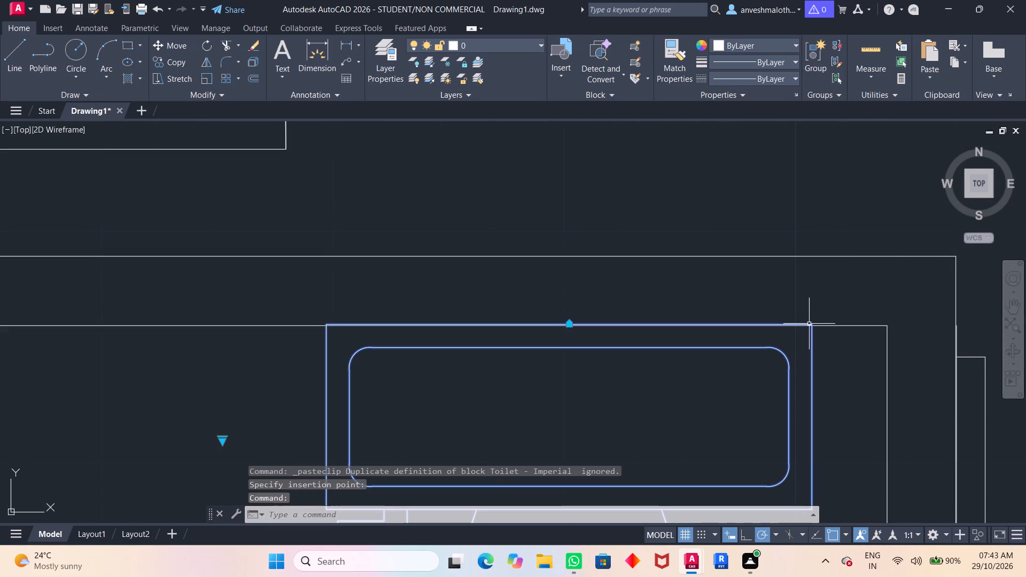
key("space")
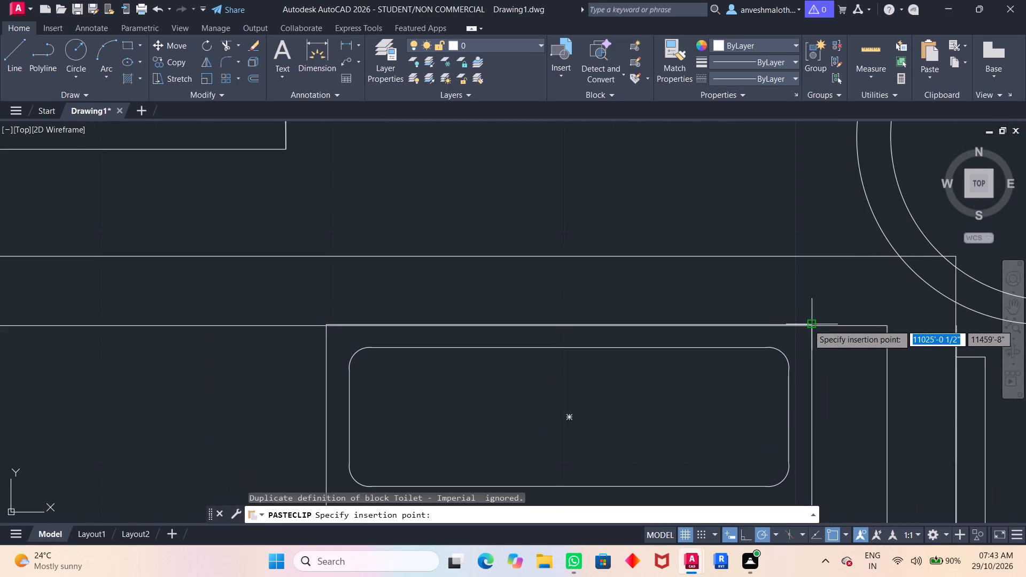
key("Escape")
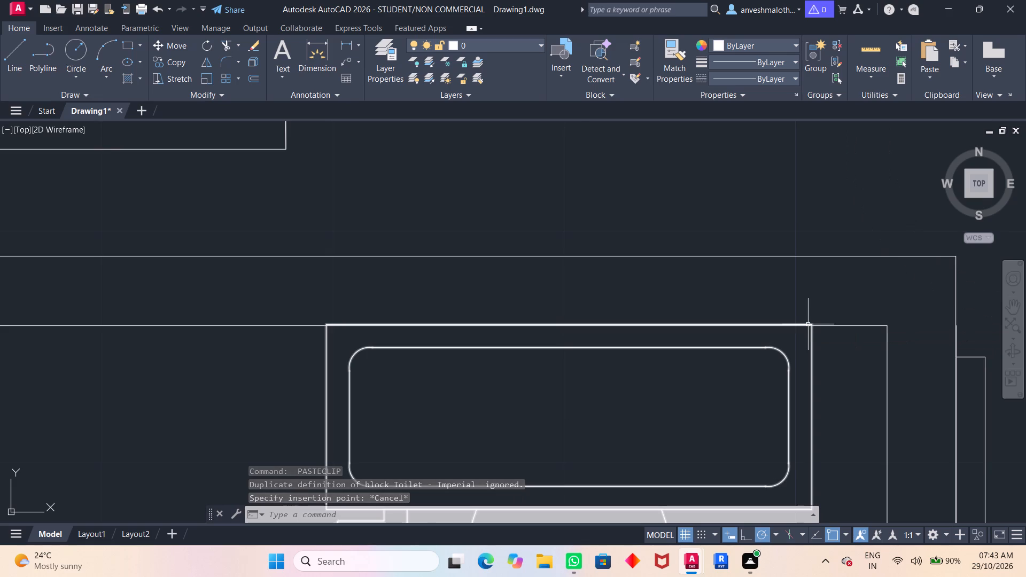
left_click(808, 324)
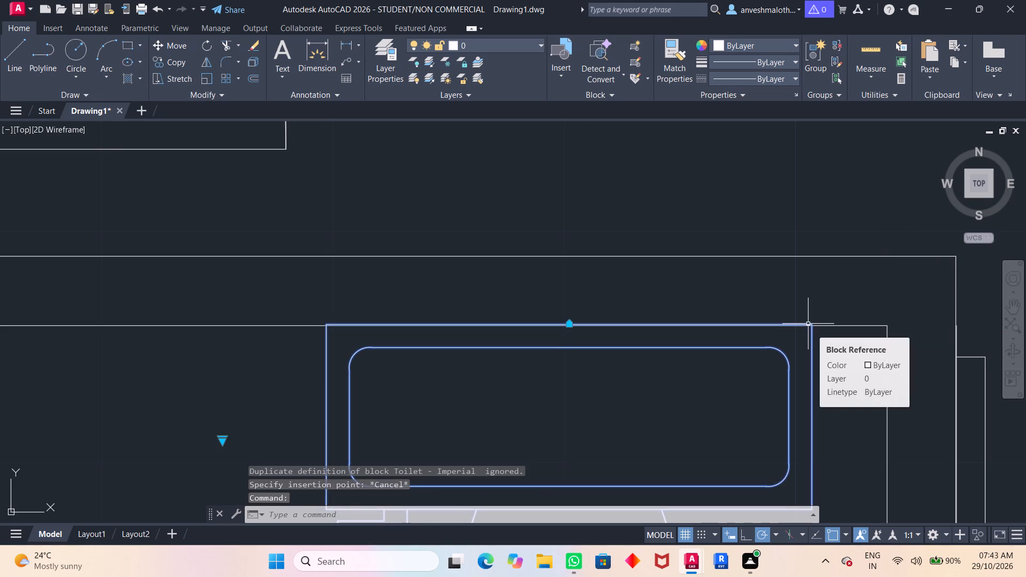
key("m")
key("Return")
left_click(808, 324)
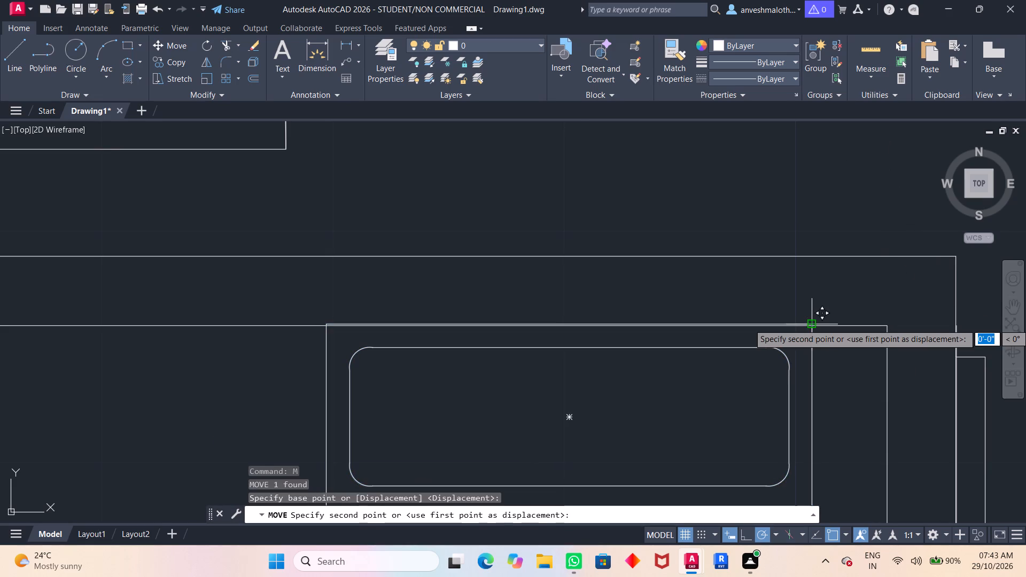
left_click(807, 326)
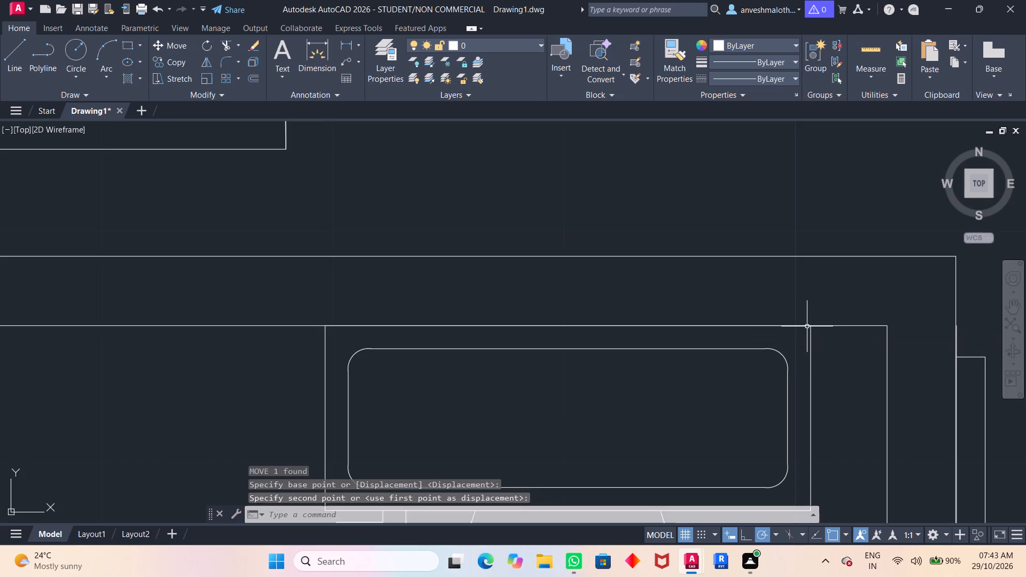
Draw a short line from the lower bathroom's upper wall, aligned with the upper toilet's tank corner, down into the lower toilet's tank.
scroll(807, 323, "down", 2)
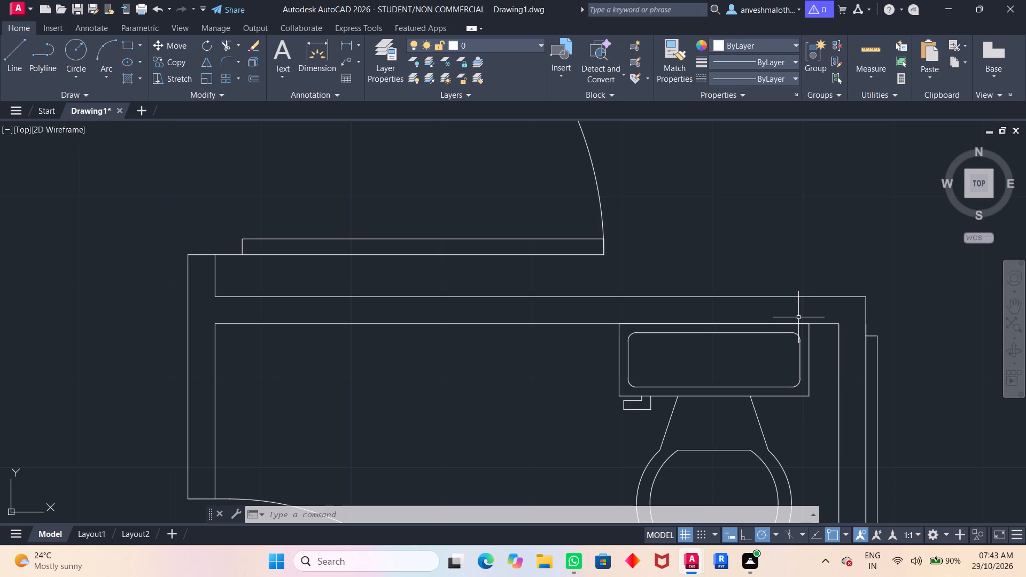
scroll(799, 314, "down", 2)
scroll(798, 269, "down", 3)
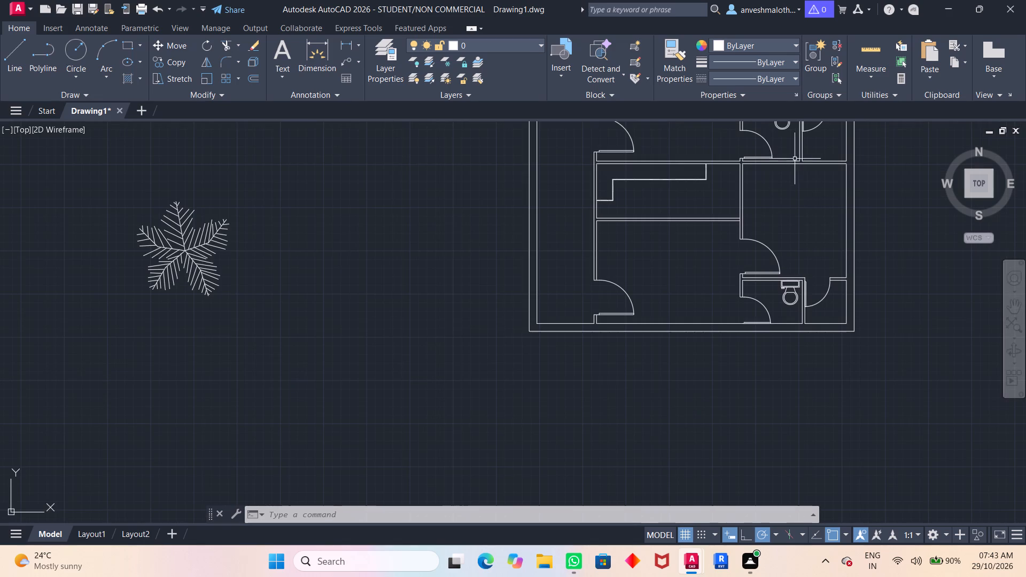
scroll(805, 193, "up", 1)
middle_click_drag(805, 193, 718, 302)
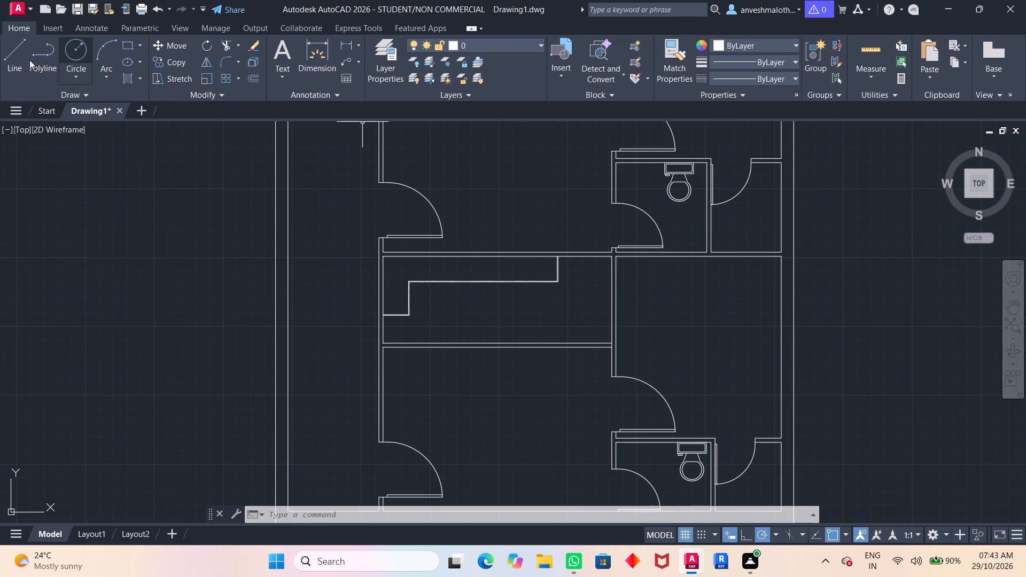
left_click(2, 54)
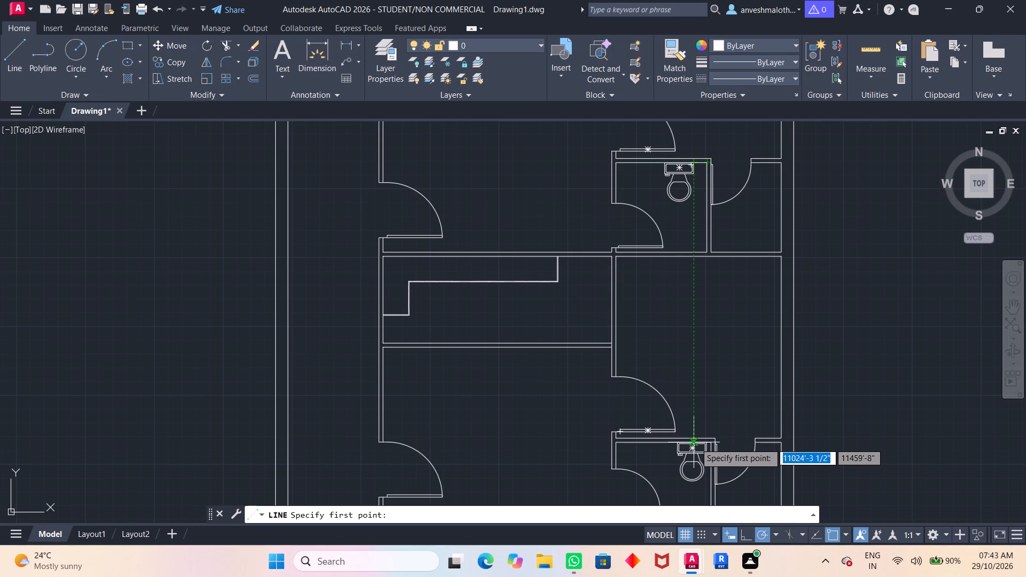
left_click(695, 444)
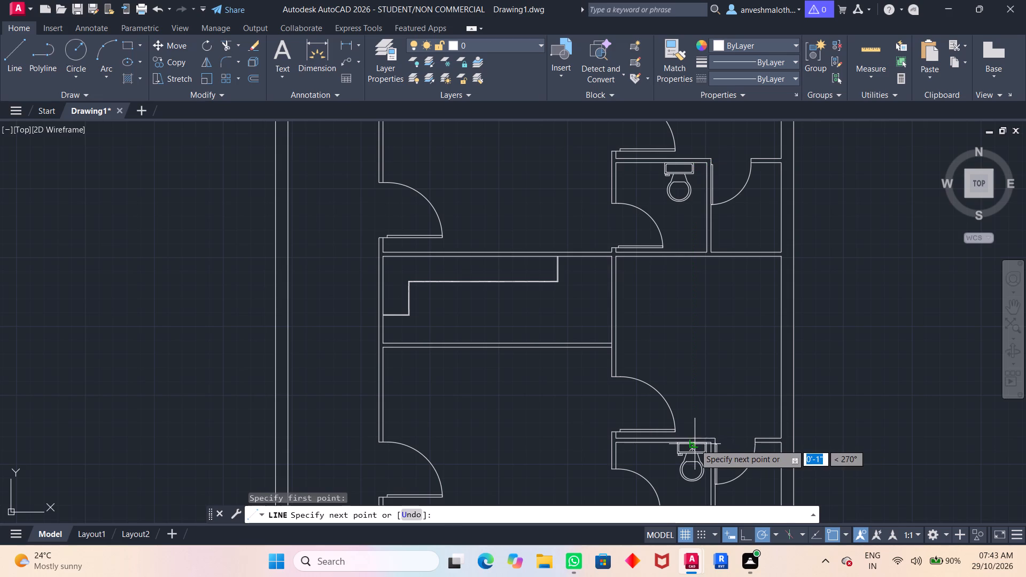
left_click(693, 450)
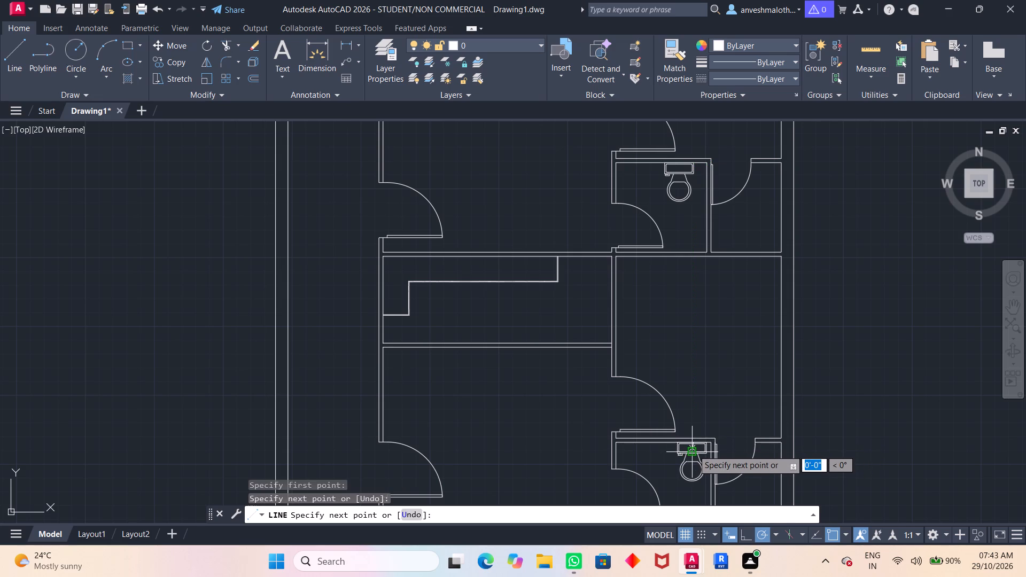
key("space")
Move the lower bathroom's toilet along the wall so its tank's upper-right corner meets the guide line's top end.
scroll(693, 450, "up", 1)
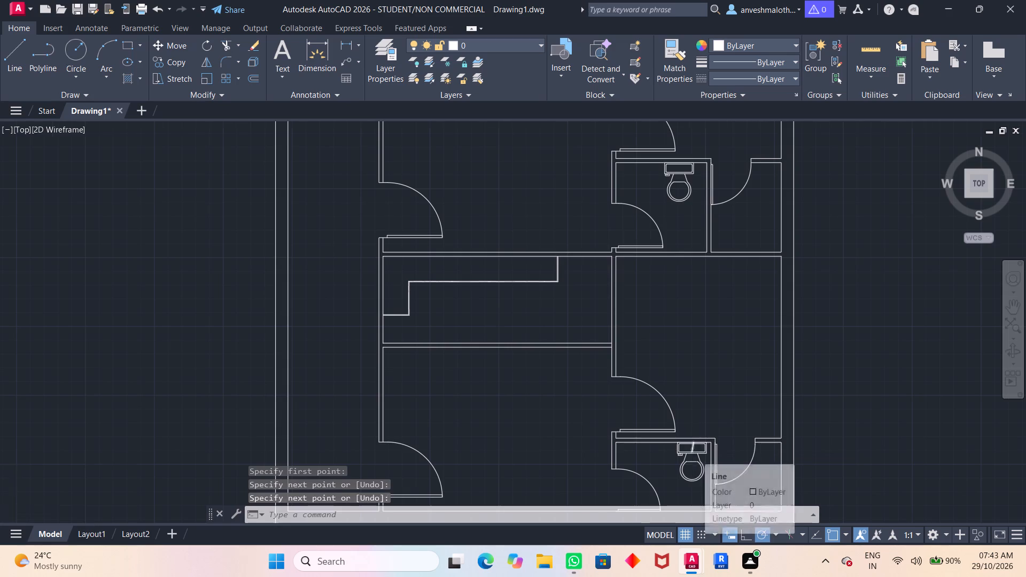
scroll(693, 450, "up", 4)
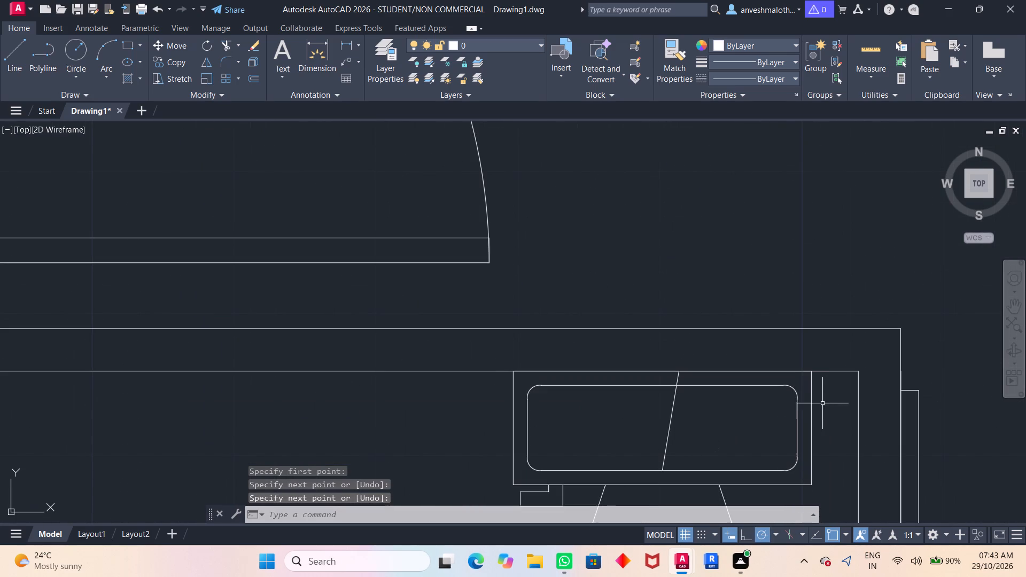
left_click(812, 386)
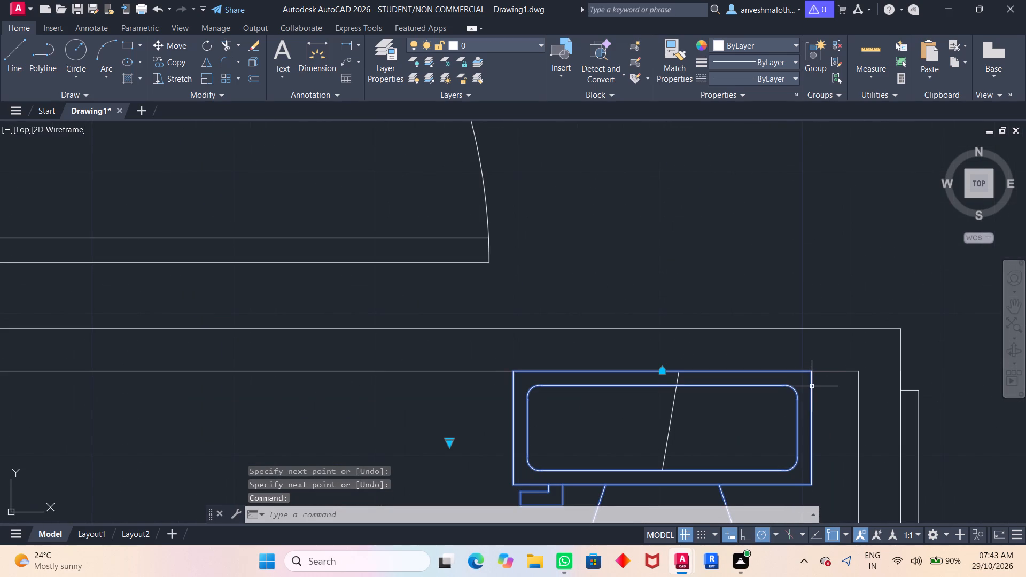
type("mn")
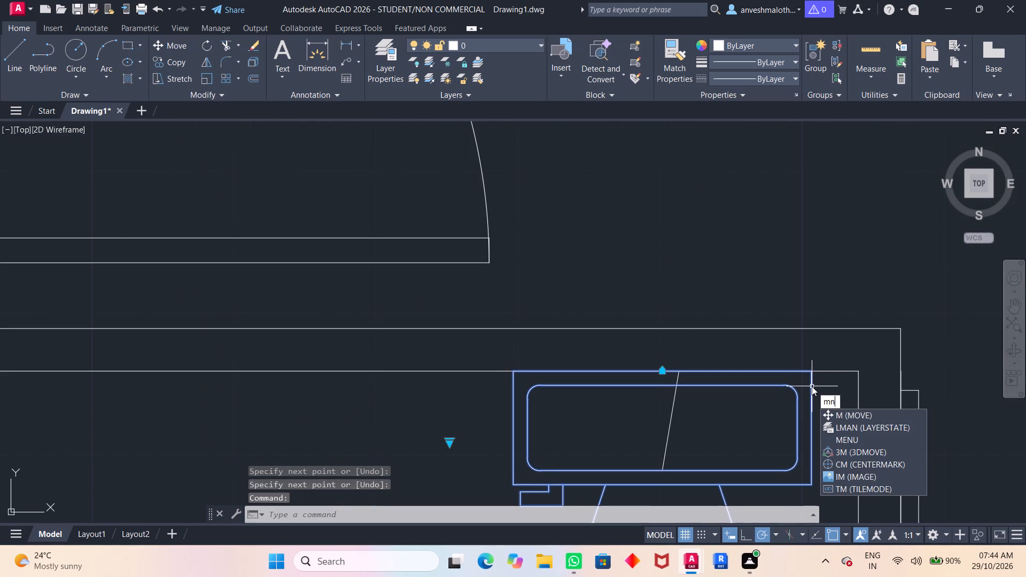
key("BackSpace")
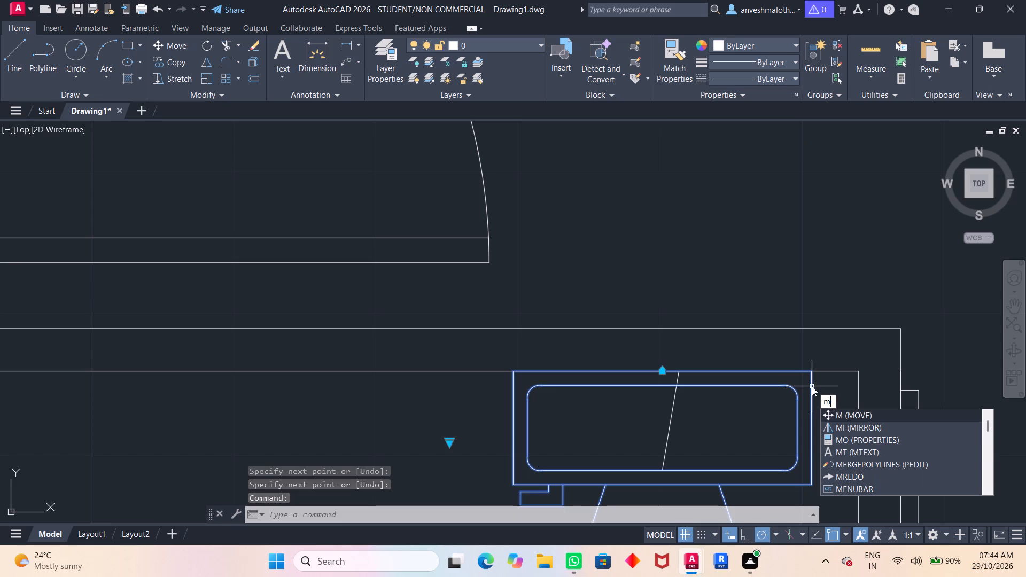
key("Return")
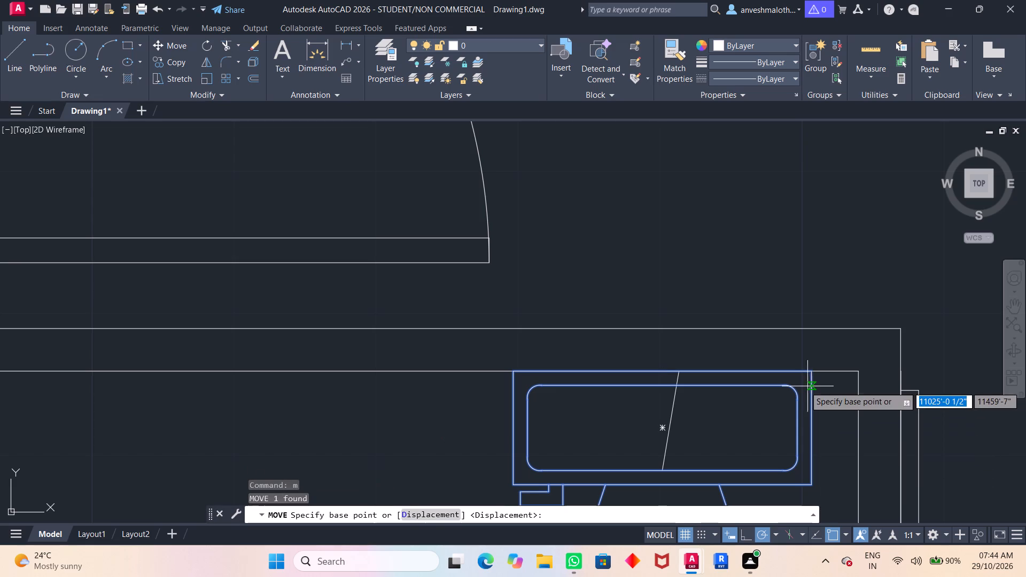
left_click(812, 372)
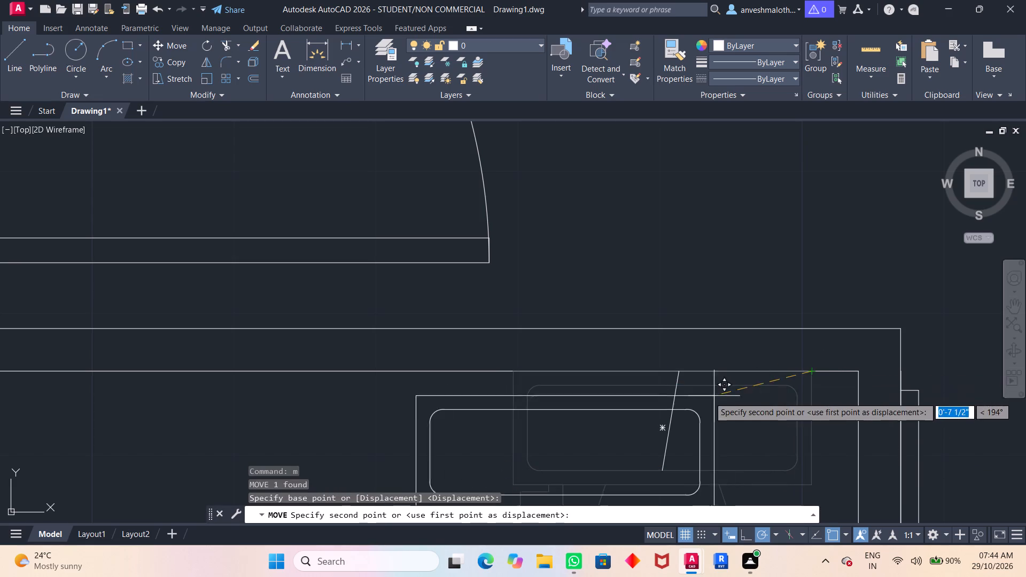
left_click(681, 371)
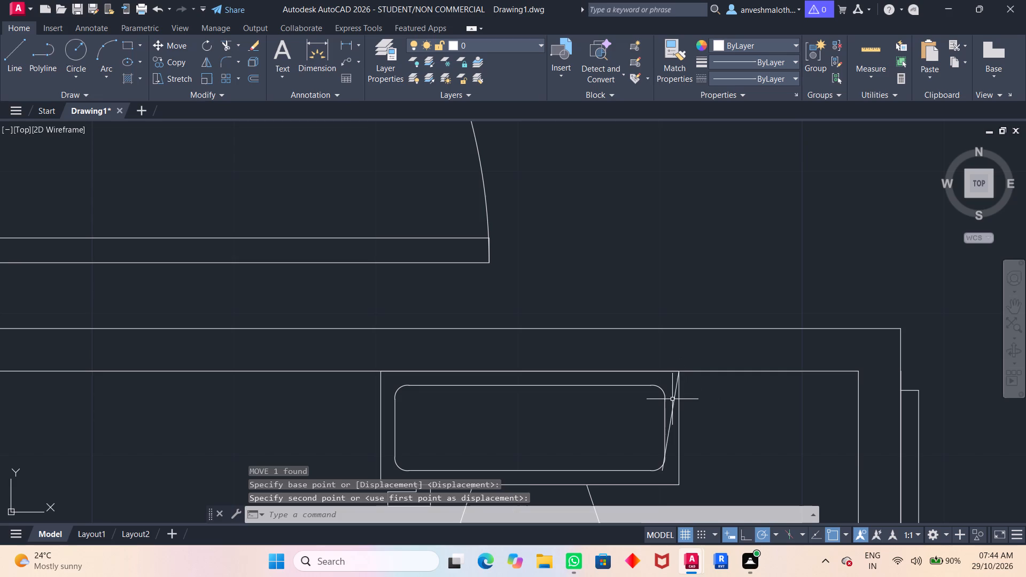
Delete the slanted guide line crossing the lower bathroom toilet's tank.
left_click(676, 397)
key("Delete")
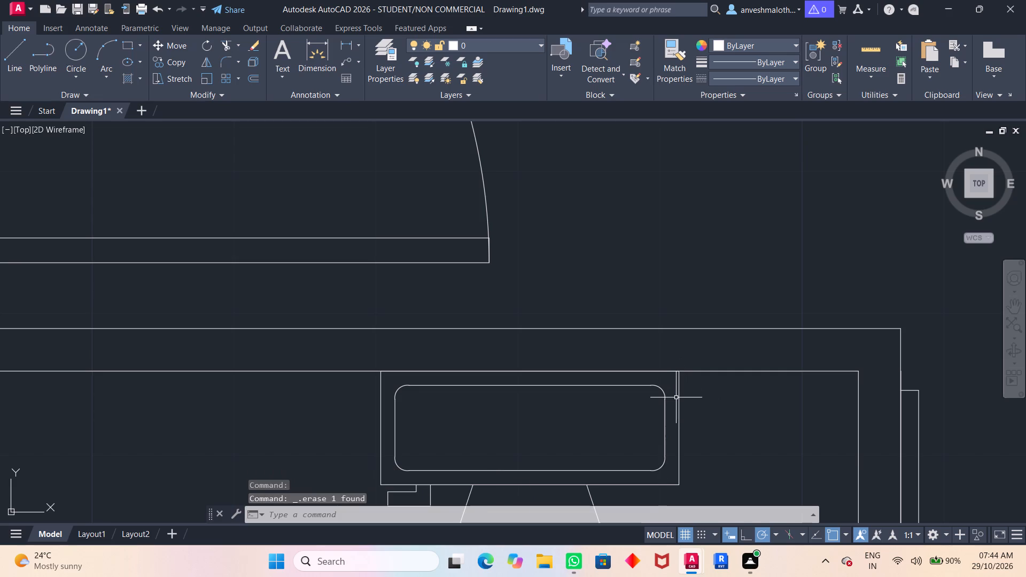
Move the lower bathroom's toilet about 10 inches right along its upper wall, from its tank's upper-right corner toward the room's right corner.
scroll(679, 396, "down", 6)
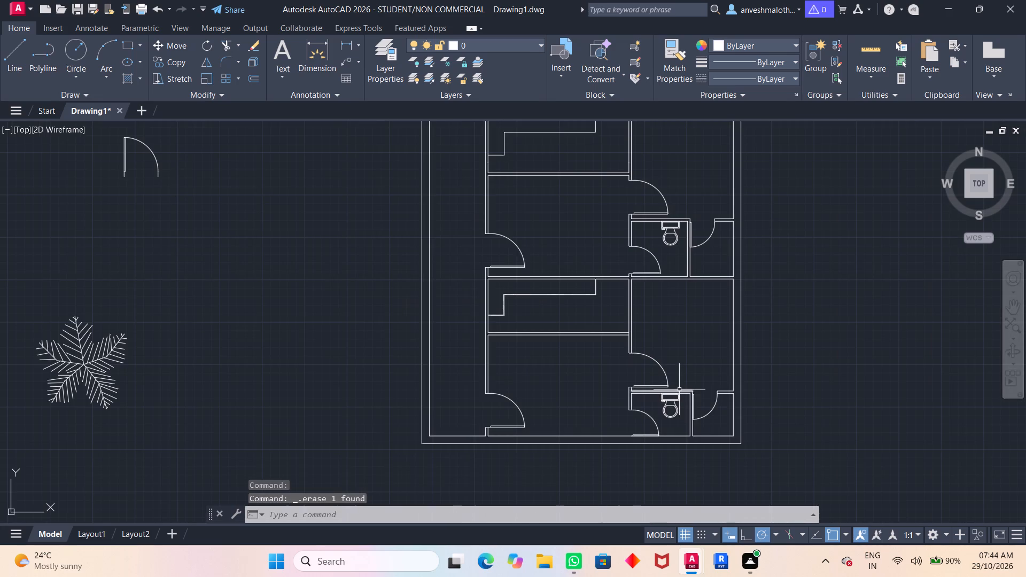
scroll(680, 389, "up", 3)
scroll(680, 389, "down", 1)
scroll(582, 159, "down", 2)
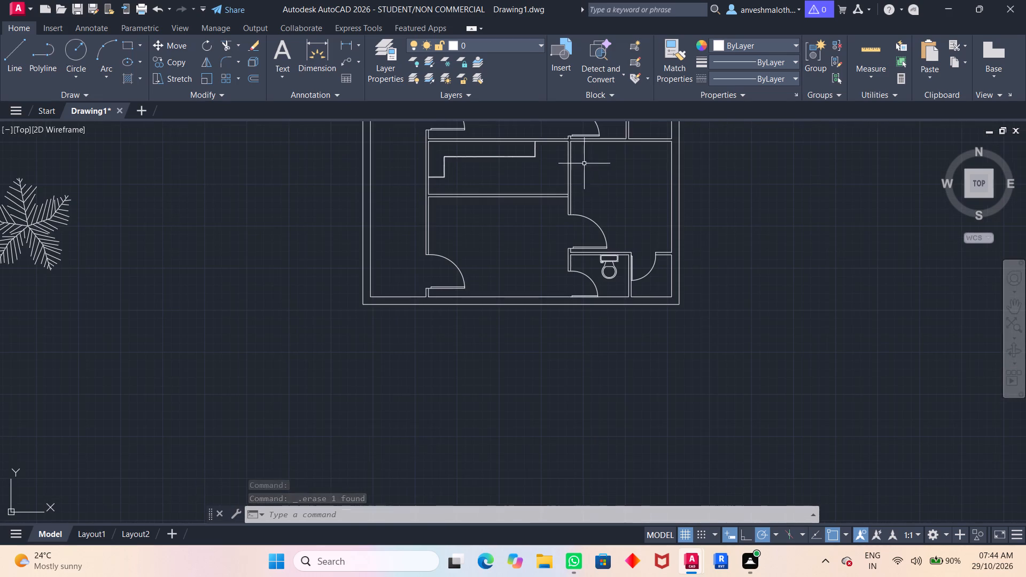
middle_click_drag(642, 141, 669, 264)
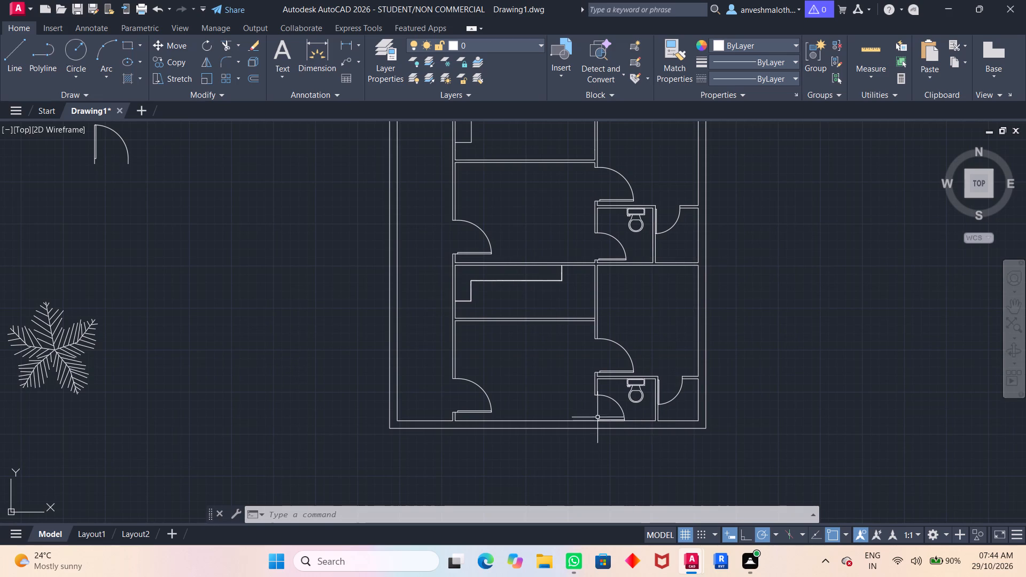
scroll(610, 392, "up", 3)
scroll(625, 392, "down", 1)
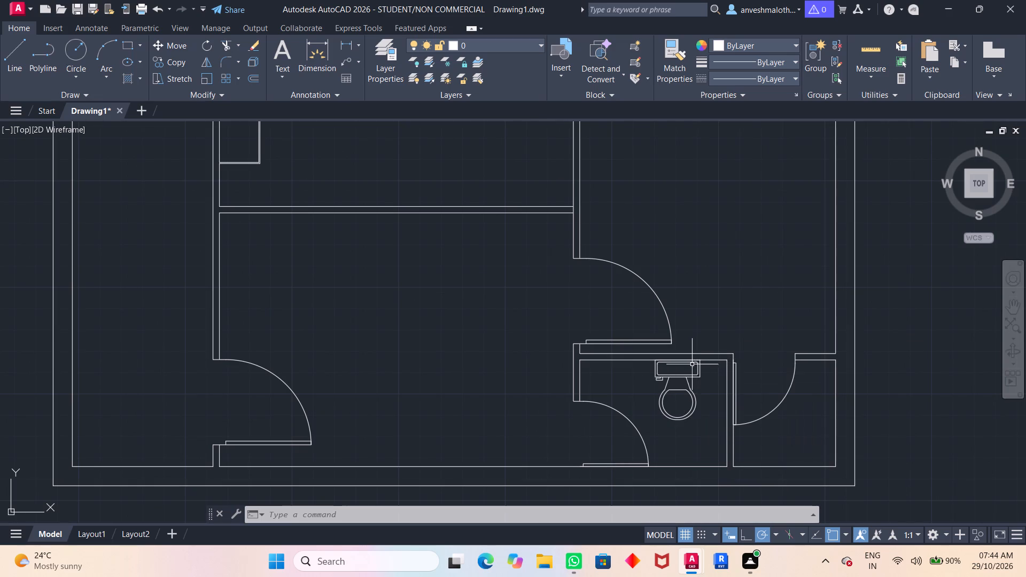
left_click(701, 371)
key("m")
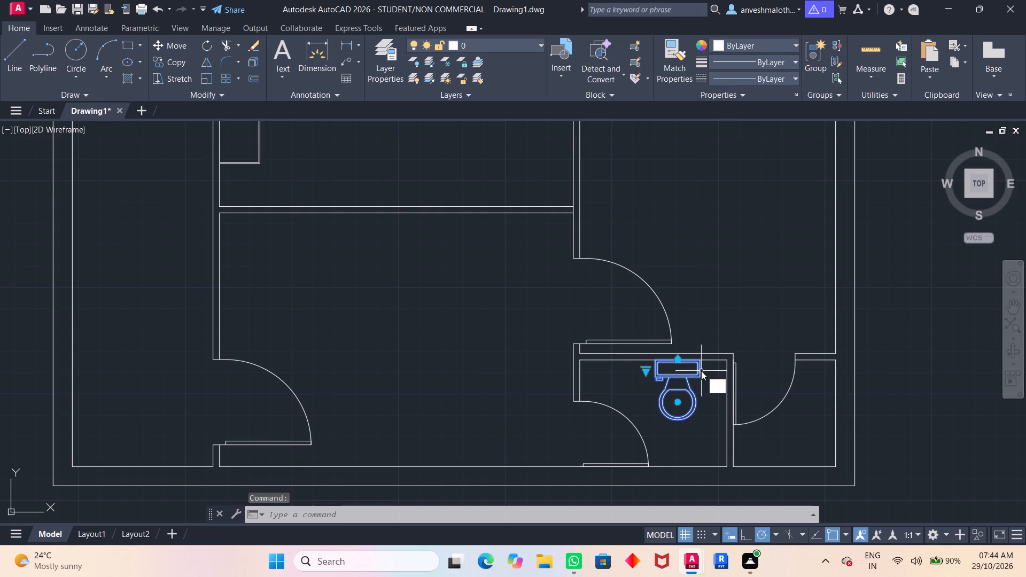
key("Return")
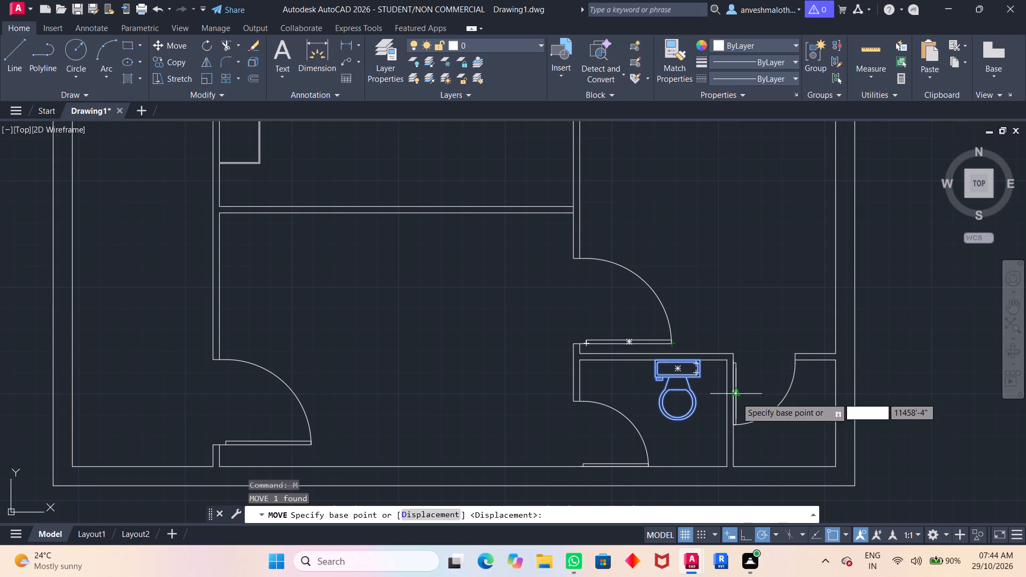
scroll(725, 386, "up", 2)
scroll(650, 329, "up", 3)
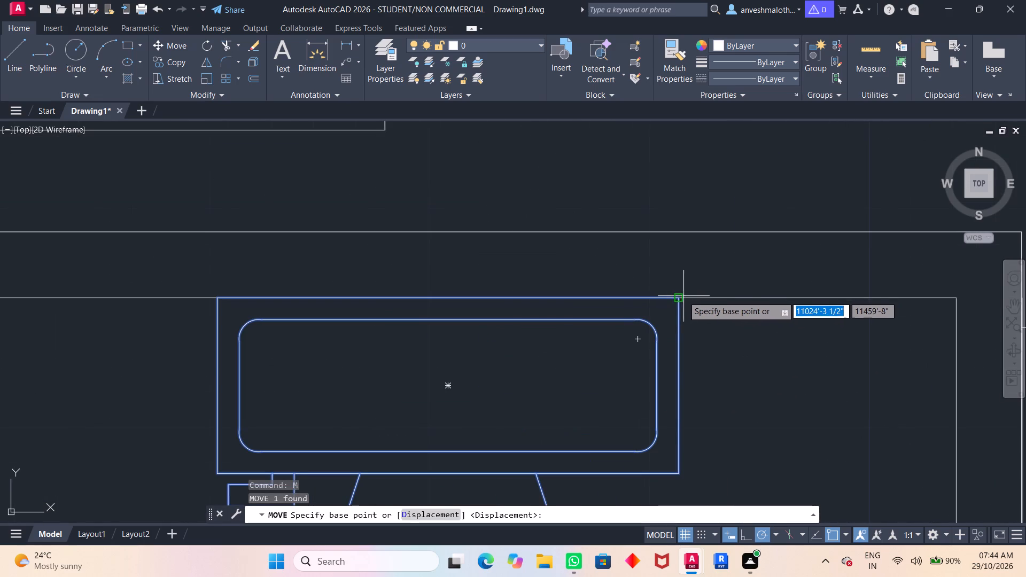
left_click(678, 298)
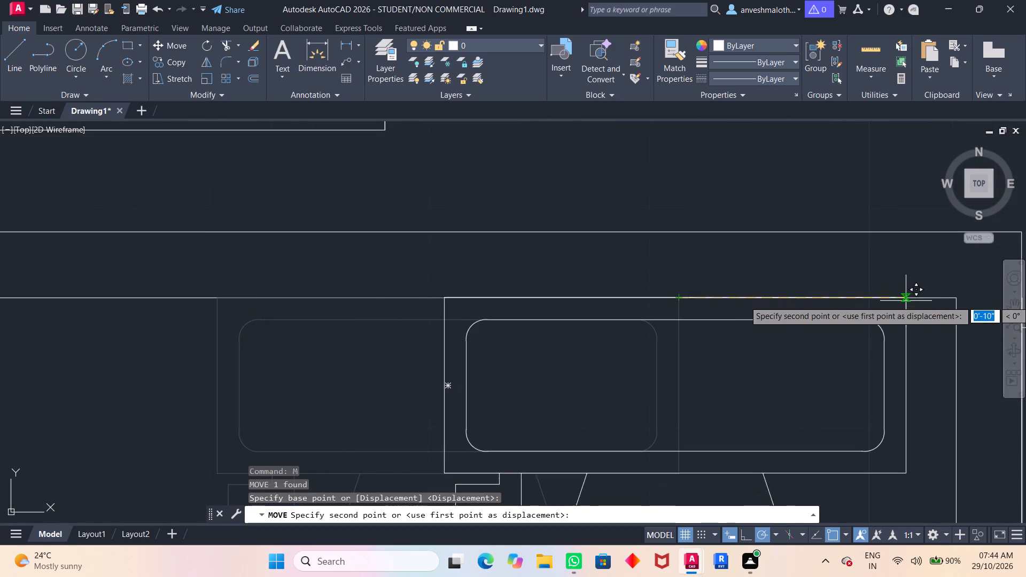
left_click(897, 301)
Move the upper bathroom's toilet slightly right along its upper wall, by its tank's upper-right corner, keeping the tank flush with the wall.
scroll(893, 281, "up", 1)
scroll(884, 280, "down", 2)
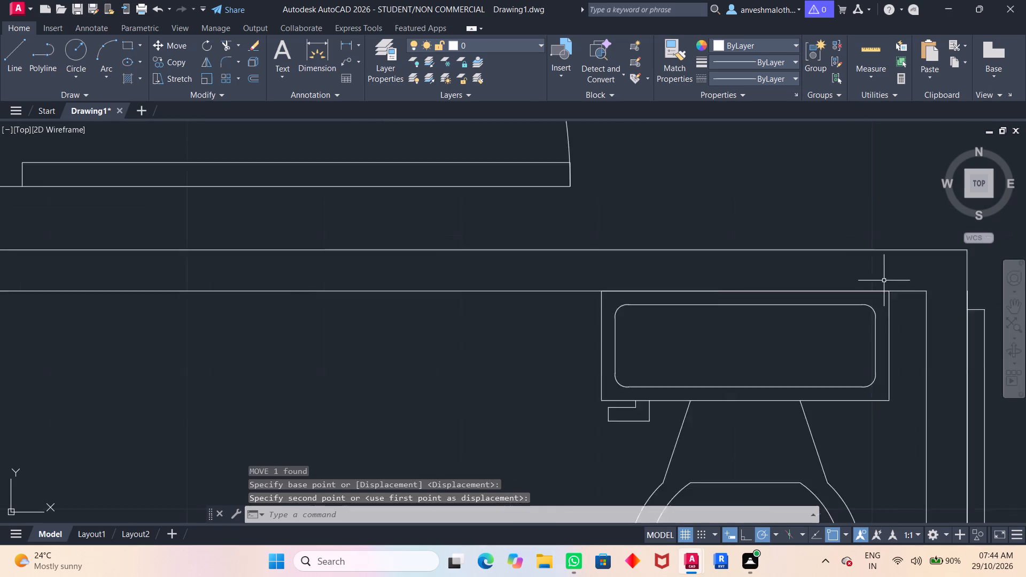
scroll(884, 280, "down", 3)
middle_click_drag(873, 272, 881, 321)
scroll(881, 321, "down", 1)
middle_click_drag(826, 236, 826, 305)
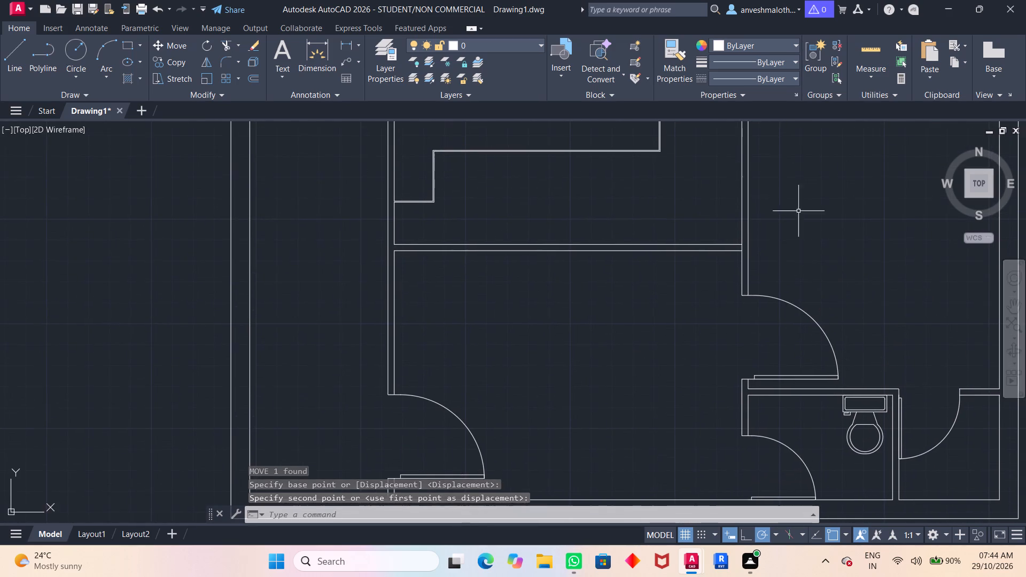
middle_click_drag(803, 199, 797, 238)
scroll(800, 215, "down", 3)
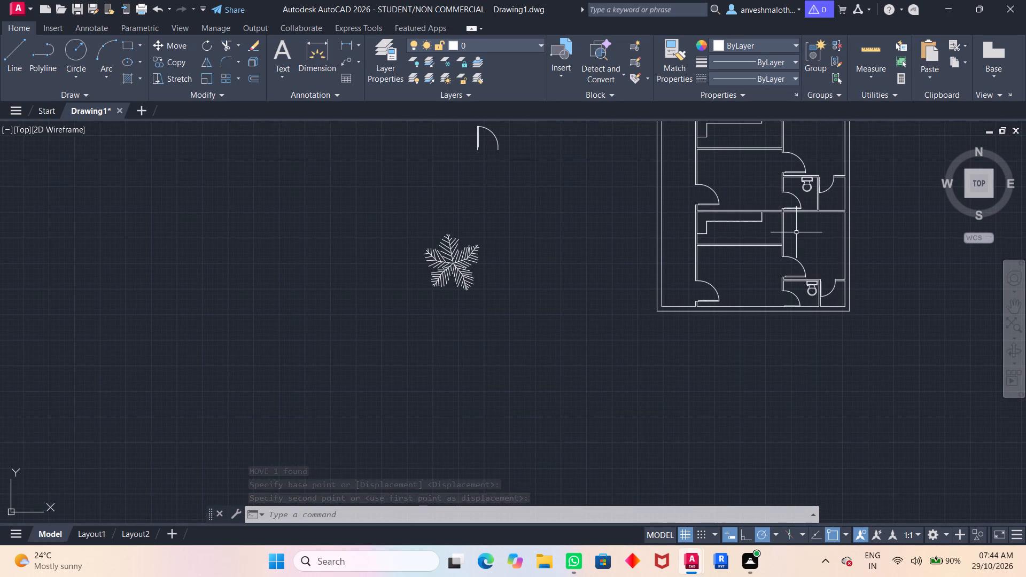
middle_click_drag(813, 169, 775, 320)
scroll(775, 331, "up", 3)
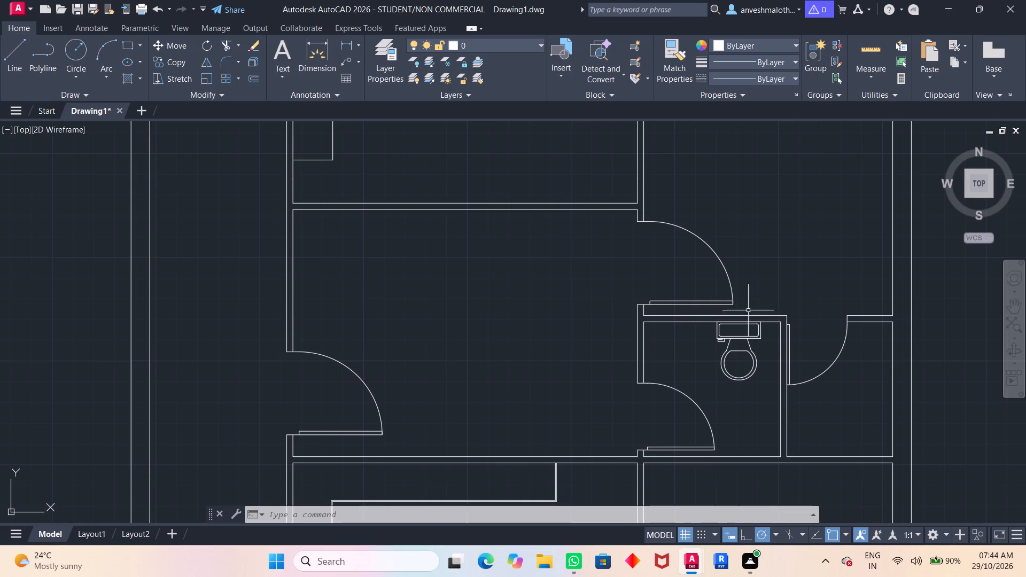
left_click(763, 327)
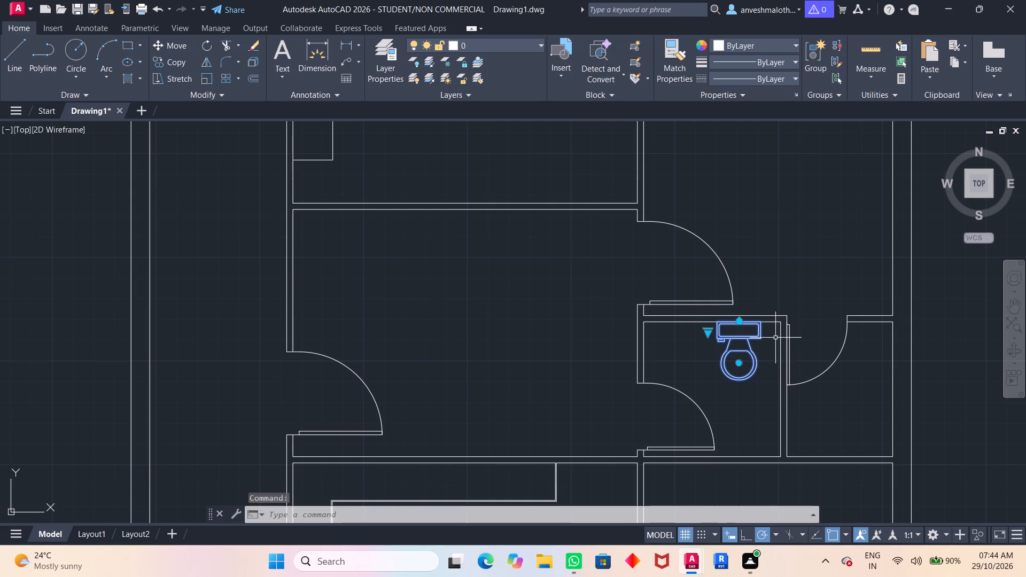
key("space")
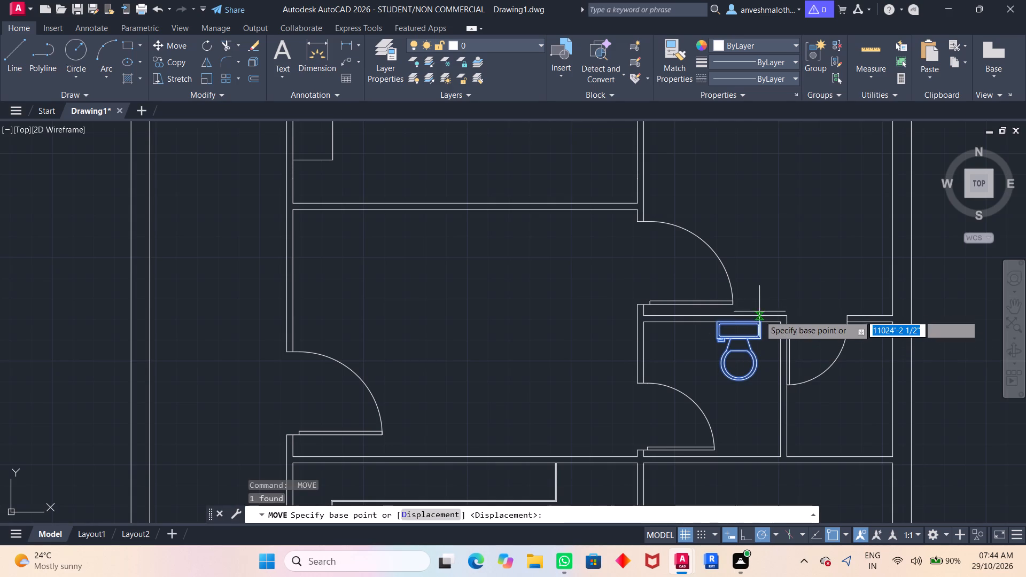
left_click(763, 325)
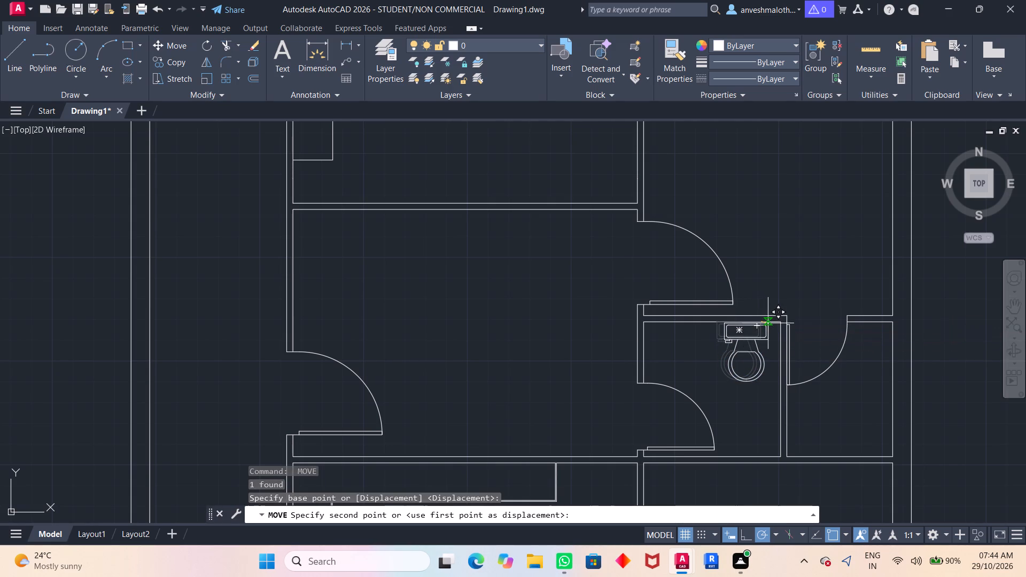
scroll(768, 323, "down", 2)
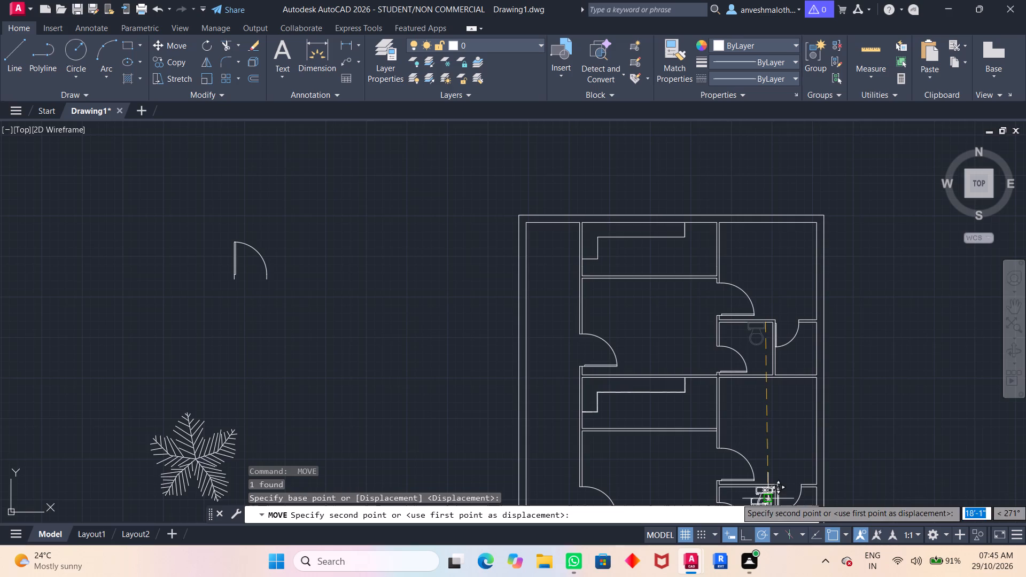
scroll(778, 484, "up", 3)
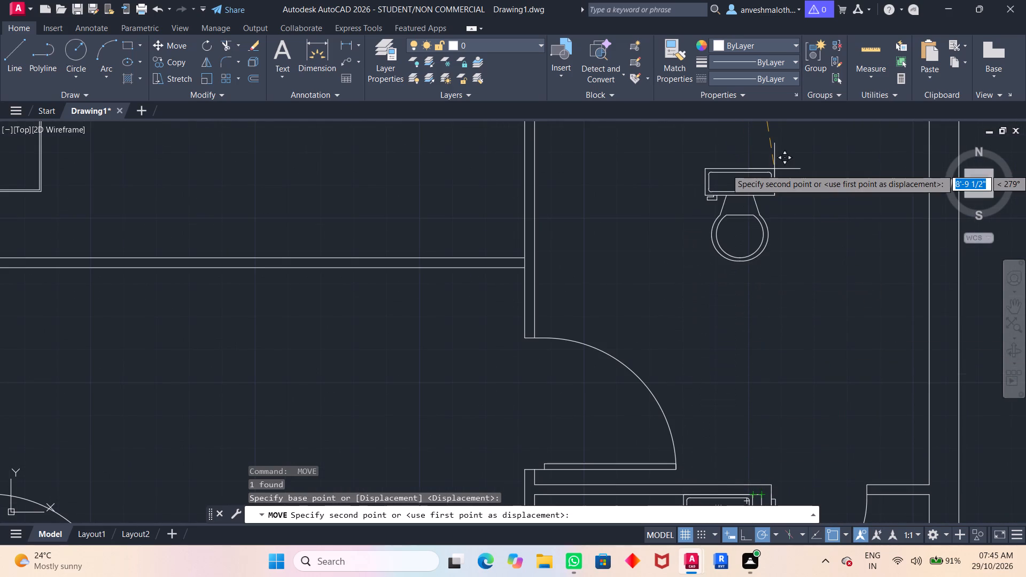
scroll(774, 169, "down", 1)
middle_click_drag(774, 169, 803, 380)
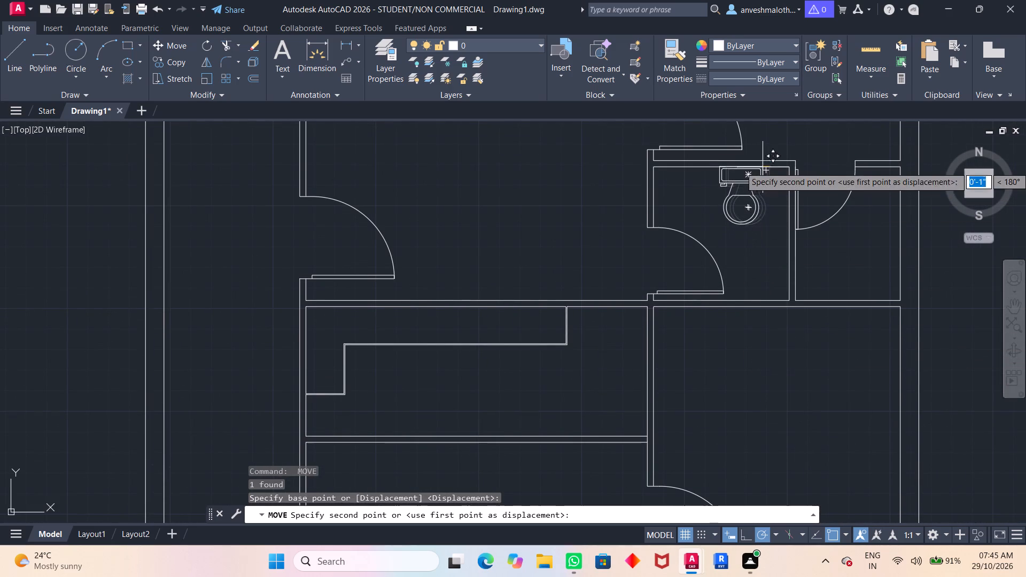
left_click(779, 167)
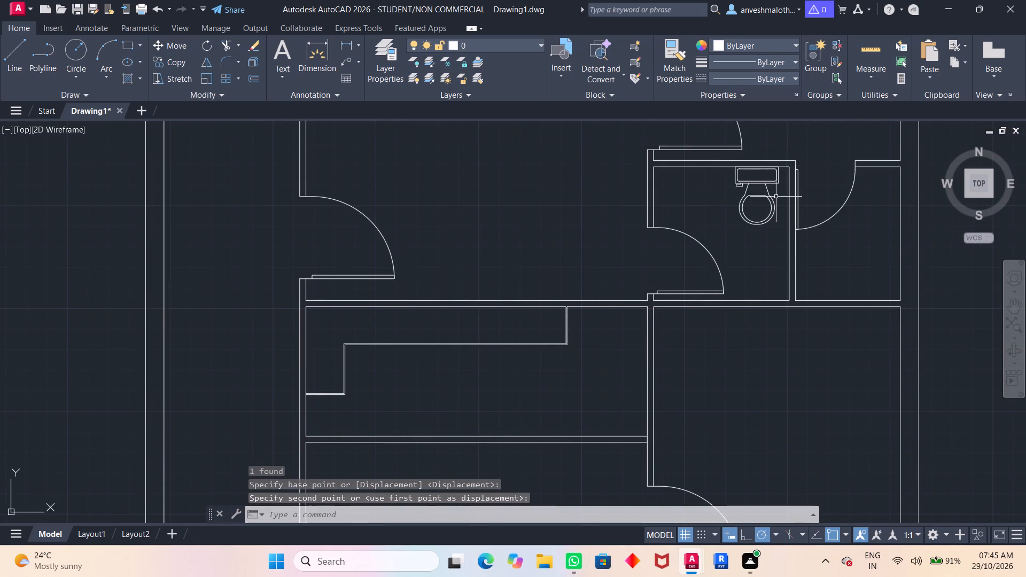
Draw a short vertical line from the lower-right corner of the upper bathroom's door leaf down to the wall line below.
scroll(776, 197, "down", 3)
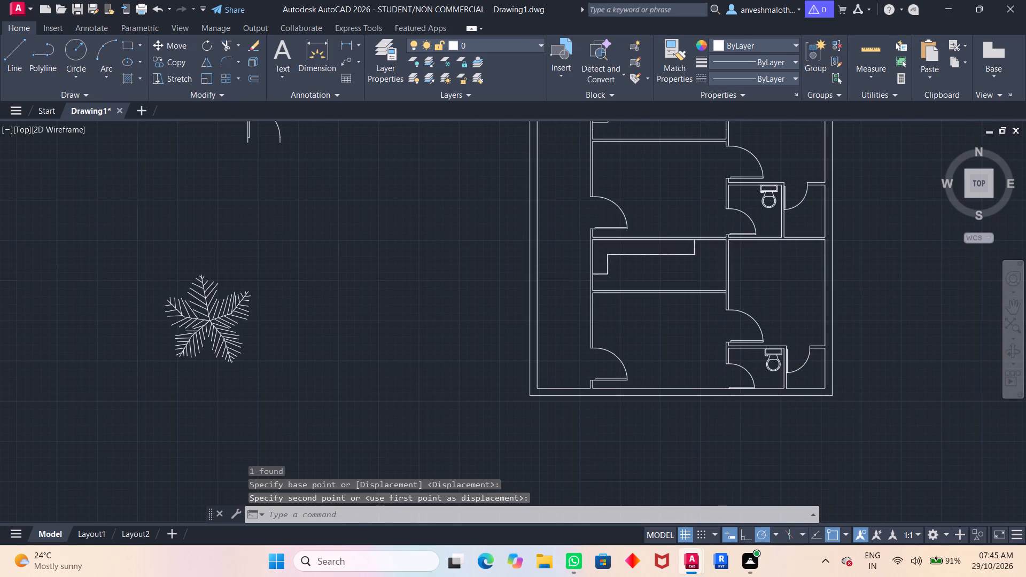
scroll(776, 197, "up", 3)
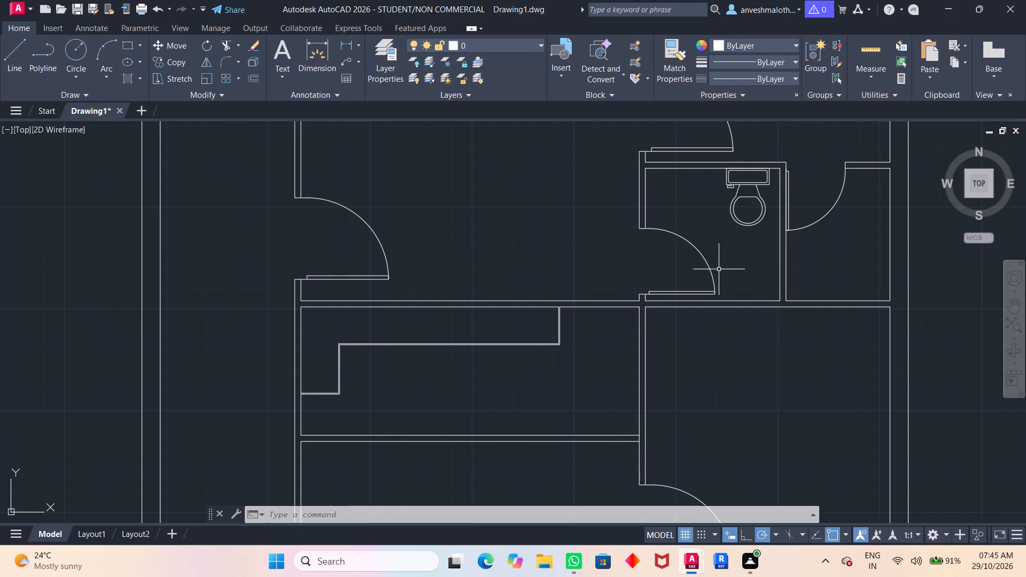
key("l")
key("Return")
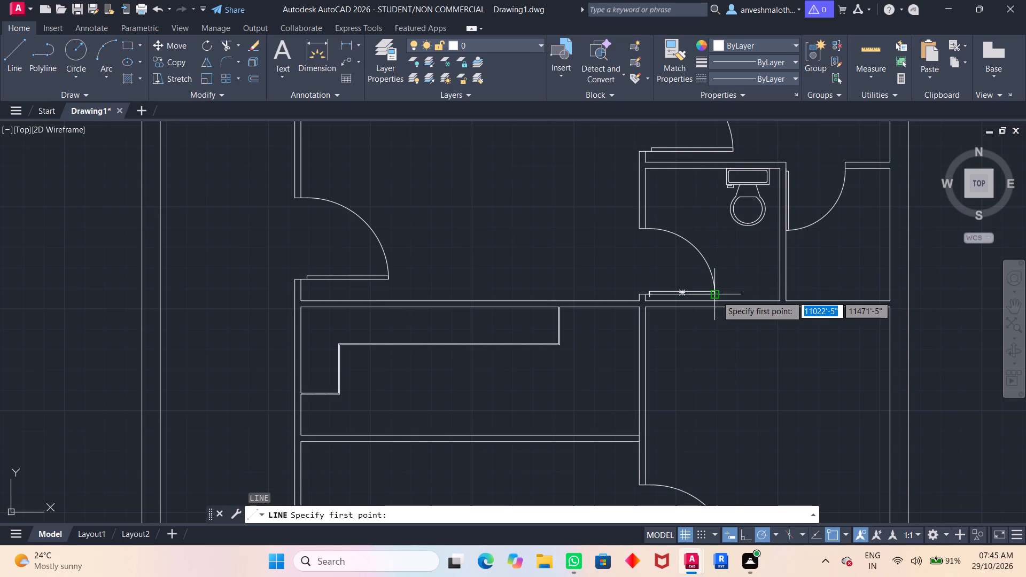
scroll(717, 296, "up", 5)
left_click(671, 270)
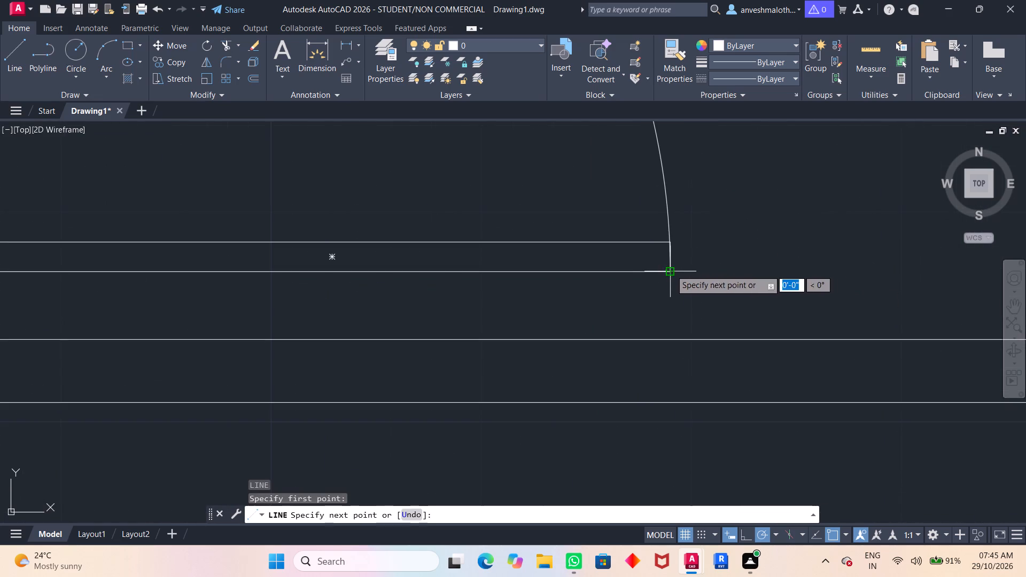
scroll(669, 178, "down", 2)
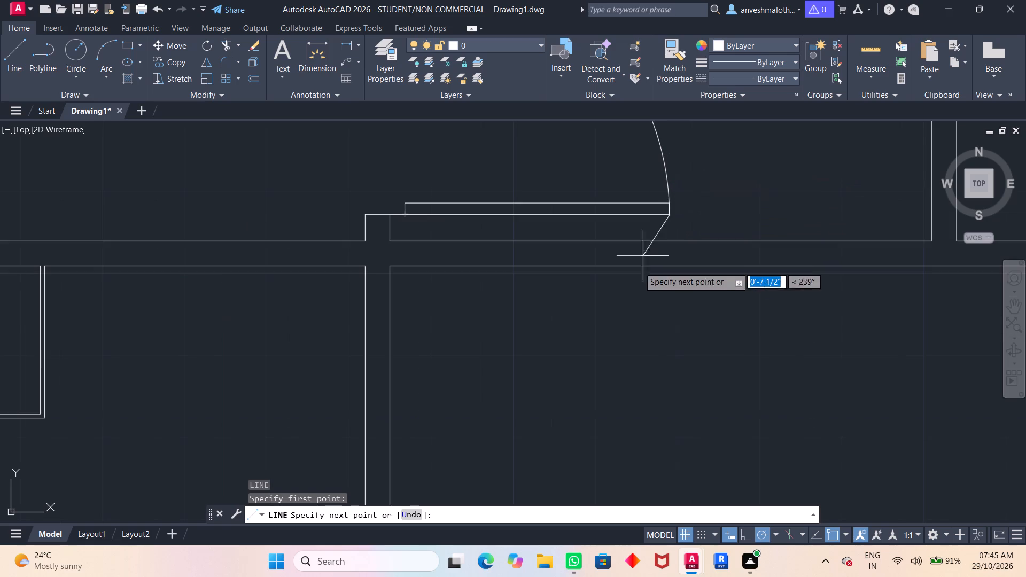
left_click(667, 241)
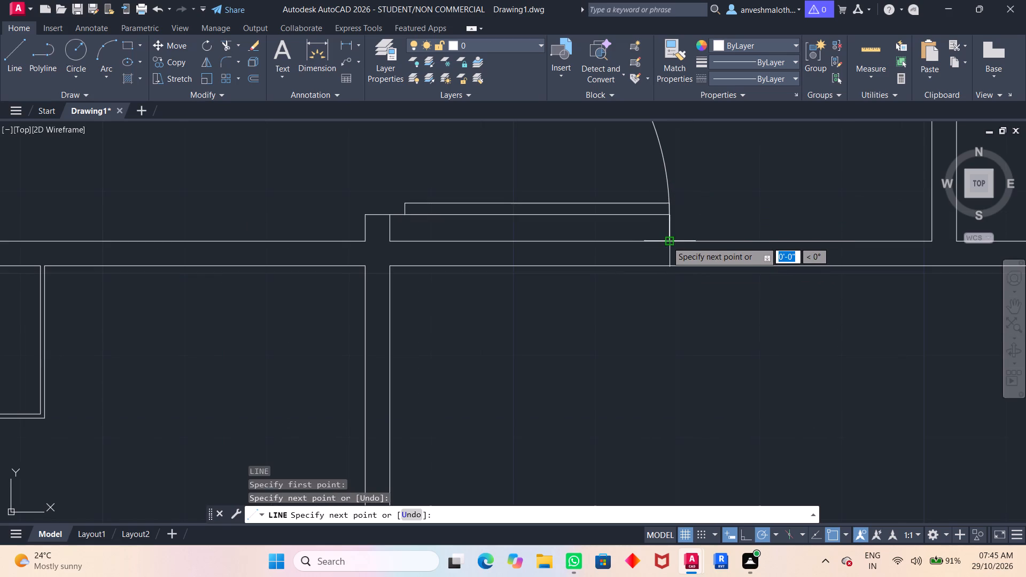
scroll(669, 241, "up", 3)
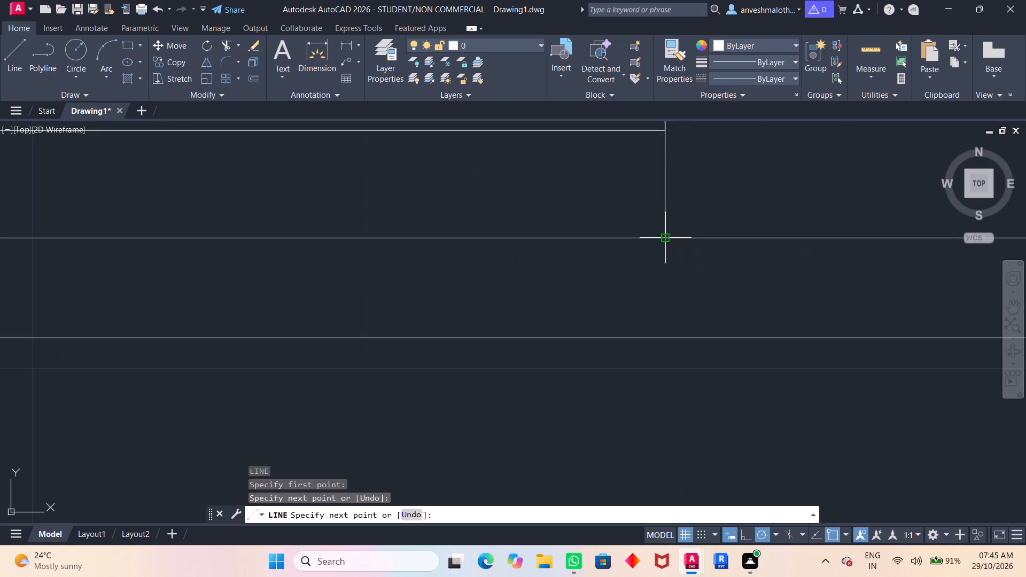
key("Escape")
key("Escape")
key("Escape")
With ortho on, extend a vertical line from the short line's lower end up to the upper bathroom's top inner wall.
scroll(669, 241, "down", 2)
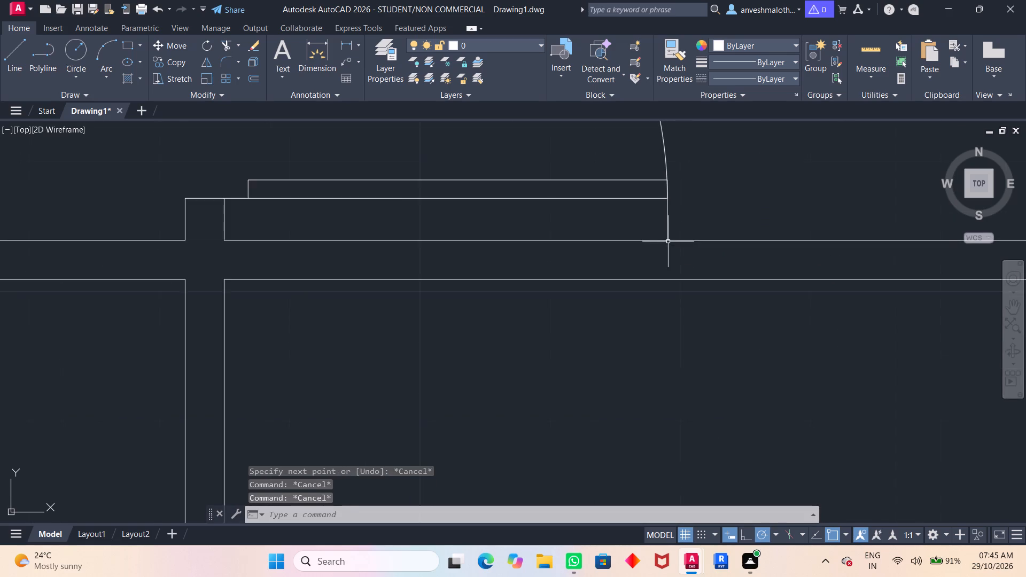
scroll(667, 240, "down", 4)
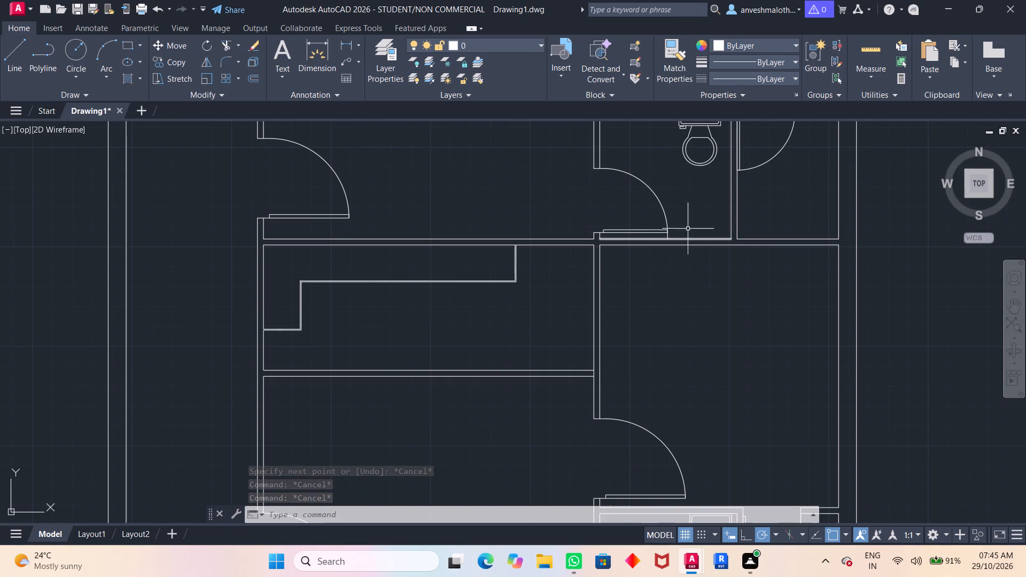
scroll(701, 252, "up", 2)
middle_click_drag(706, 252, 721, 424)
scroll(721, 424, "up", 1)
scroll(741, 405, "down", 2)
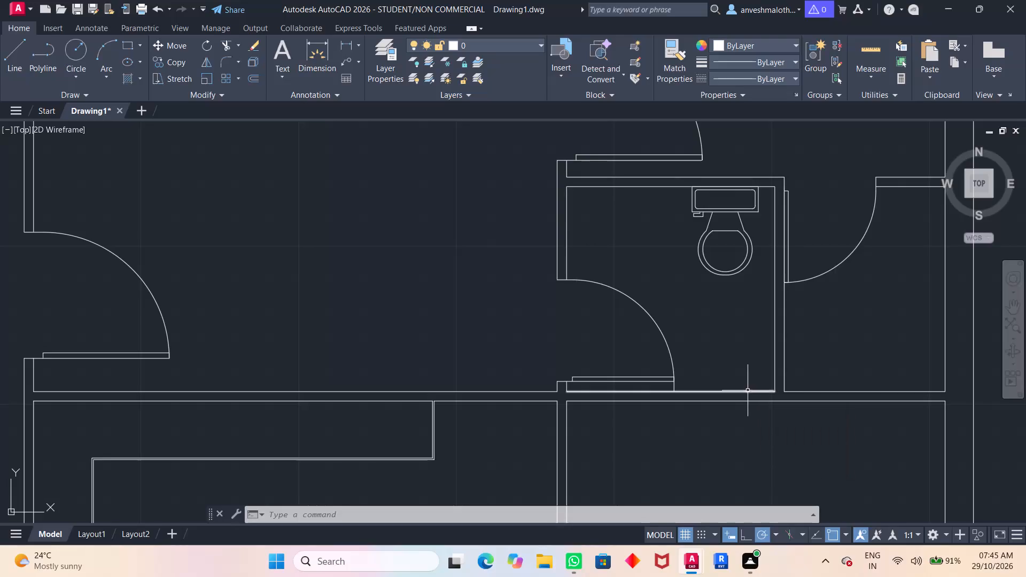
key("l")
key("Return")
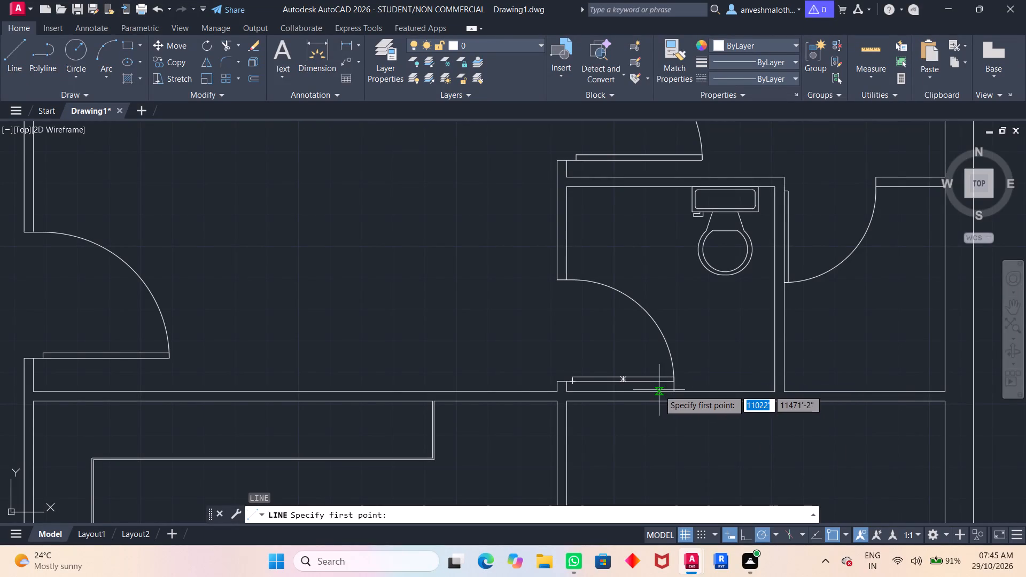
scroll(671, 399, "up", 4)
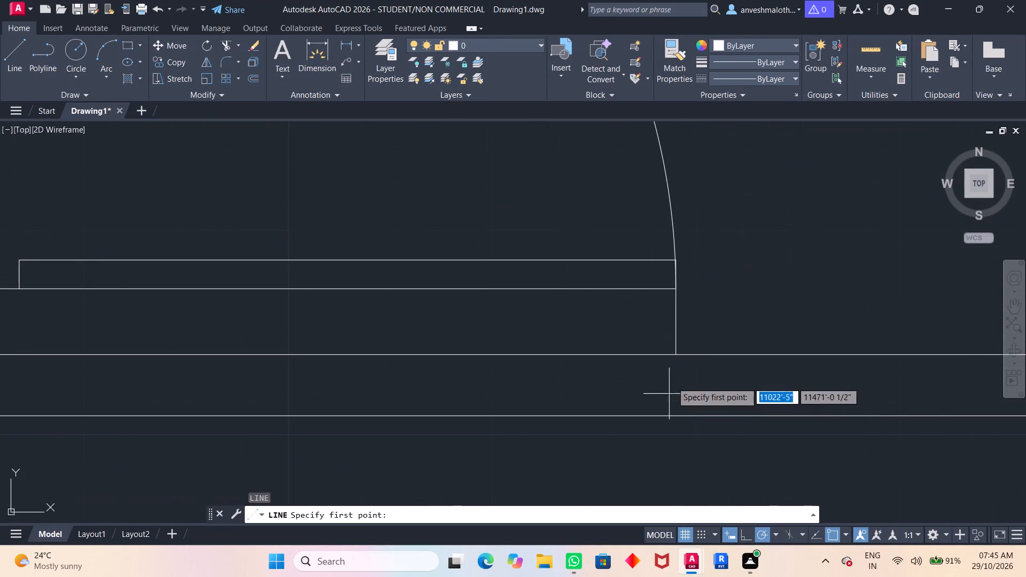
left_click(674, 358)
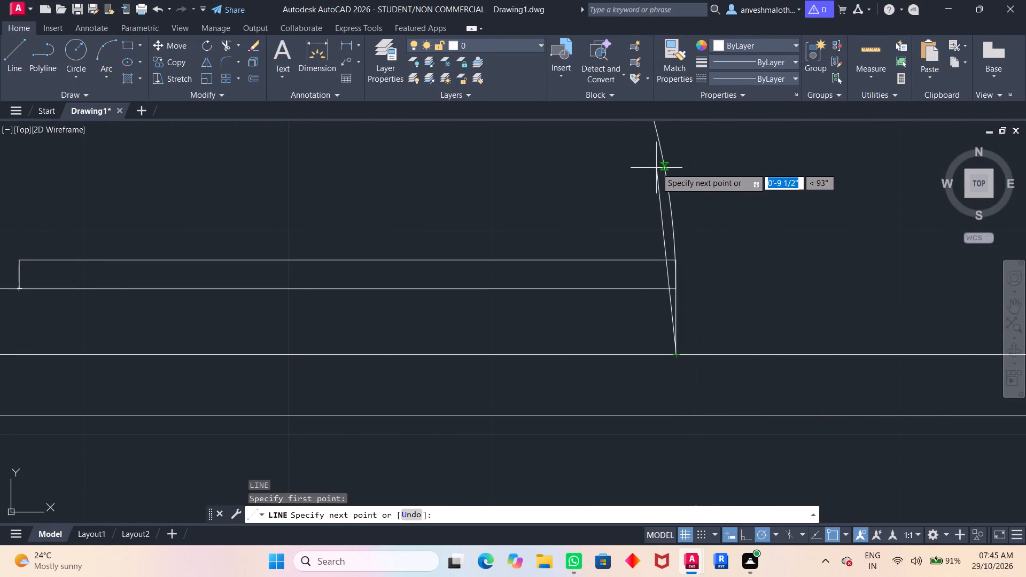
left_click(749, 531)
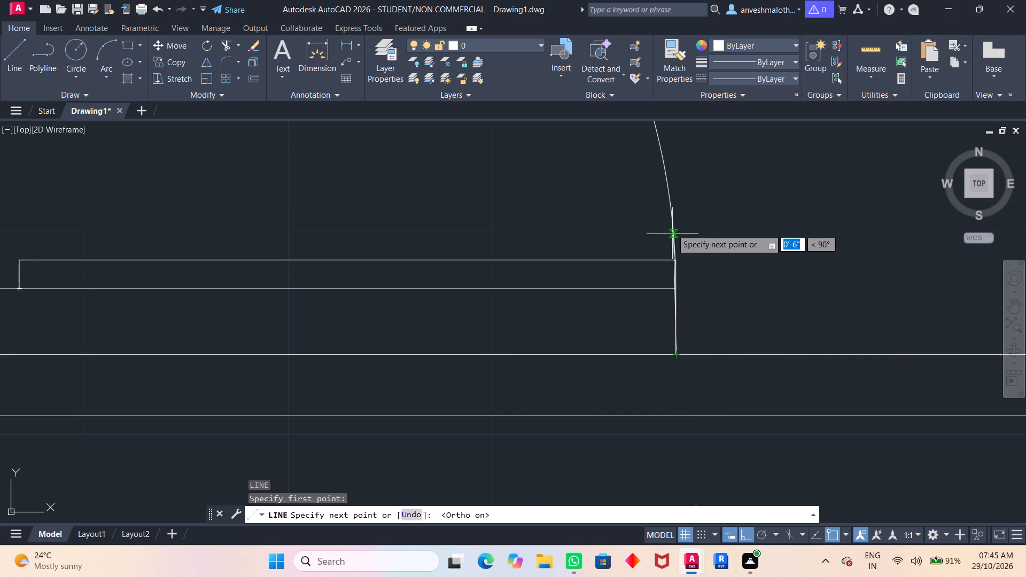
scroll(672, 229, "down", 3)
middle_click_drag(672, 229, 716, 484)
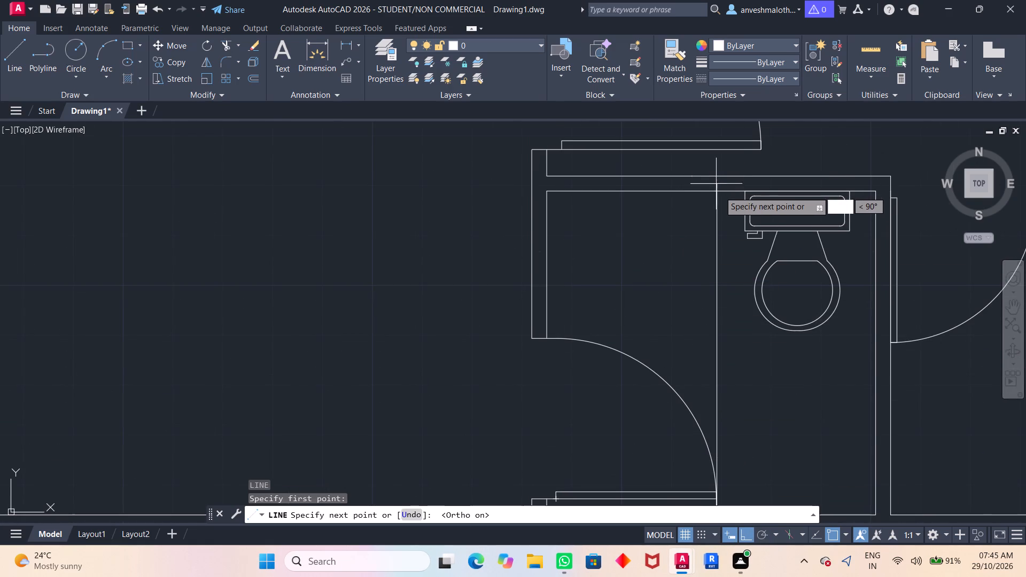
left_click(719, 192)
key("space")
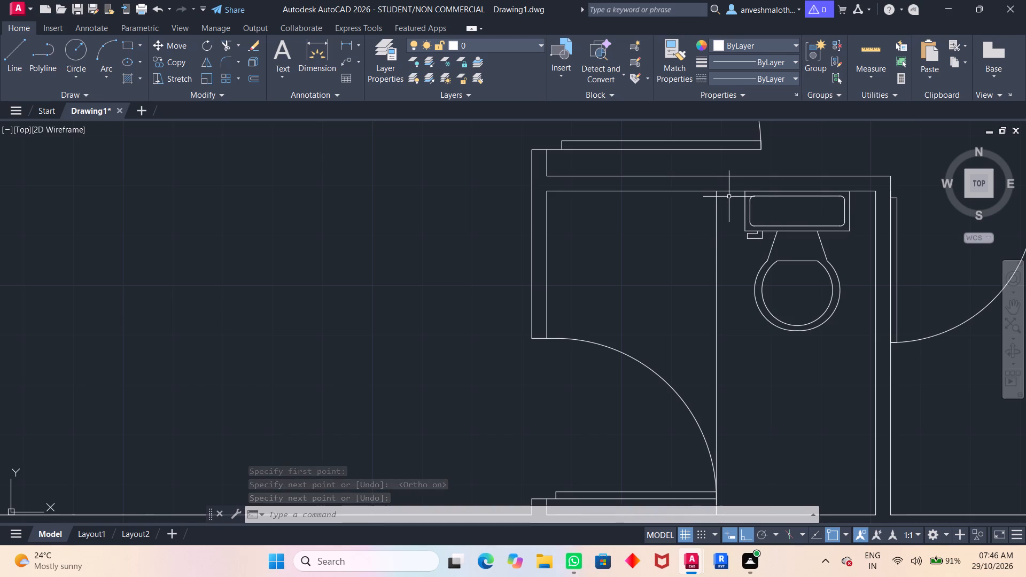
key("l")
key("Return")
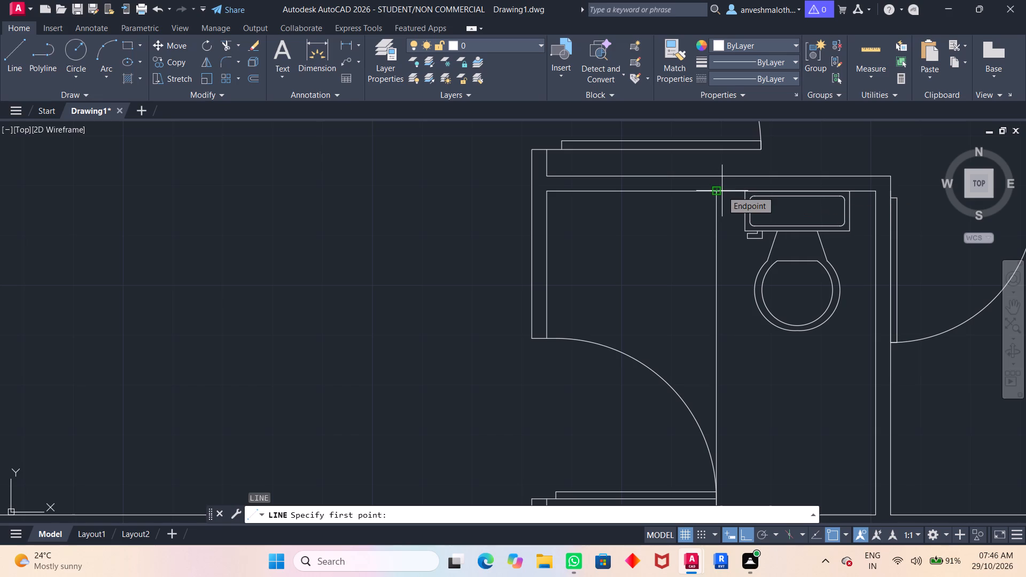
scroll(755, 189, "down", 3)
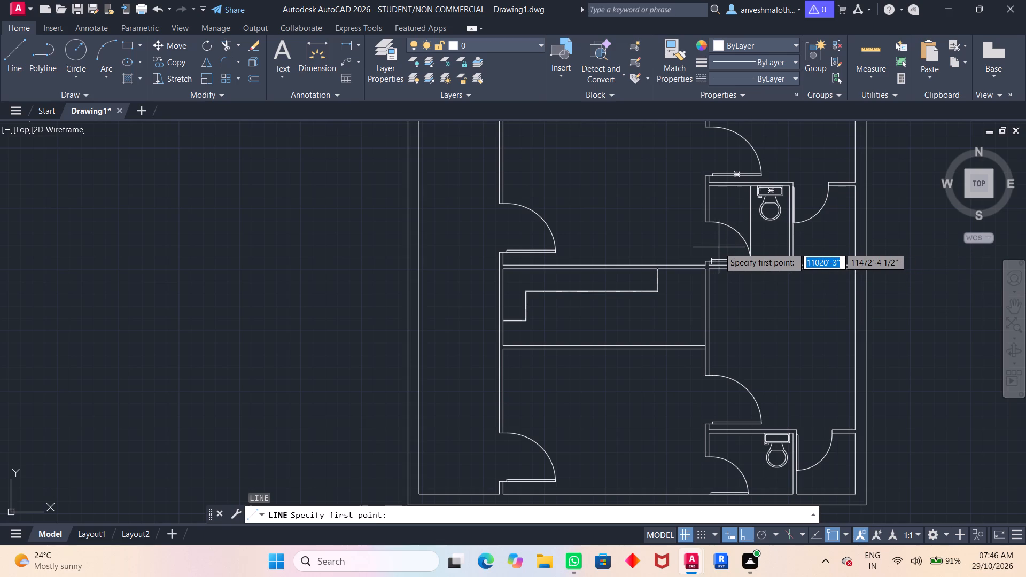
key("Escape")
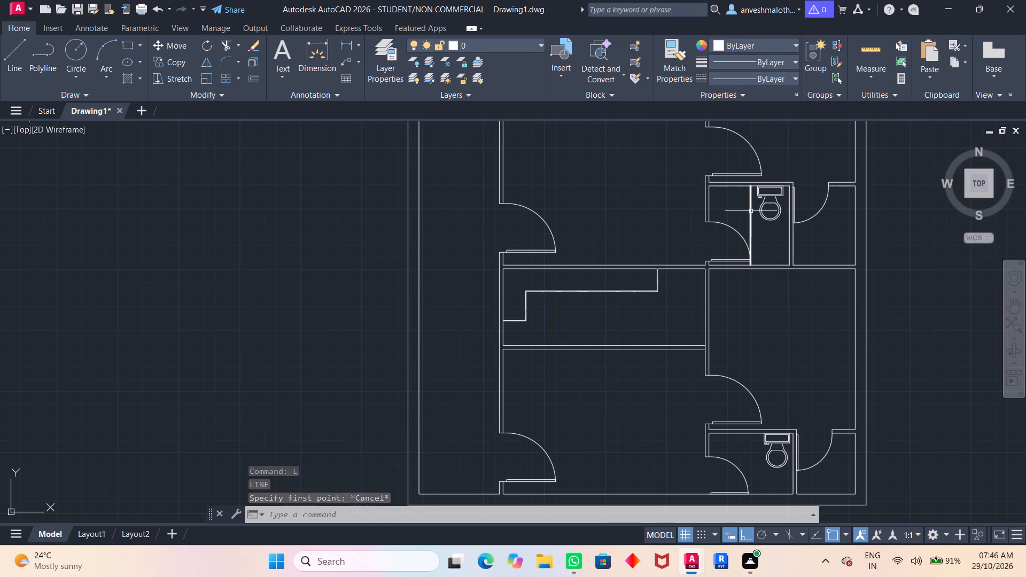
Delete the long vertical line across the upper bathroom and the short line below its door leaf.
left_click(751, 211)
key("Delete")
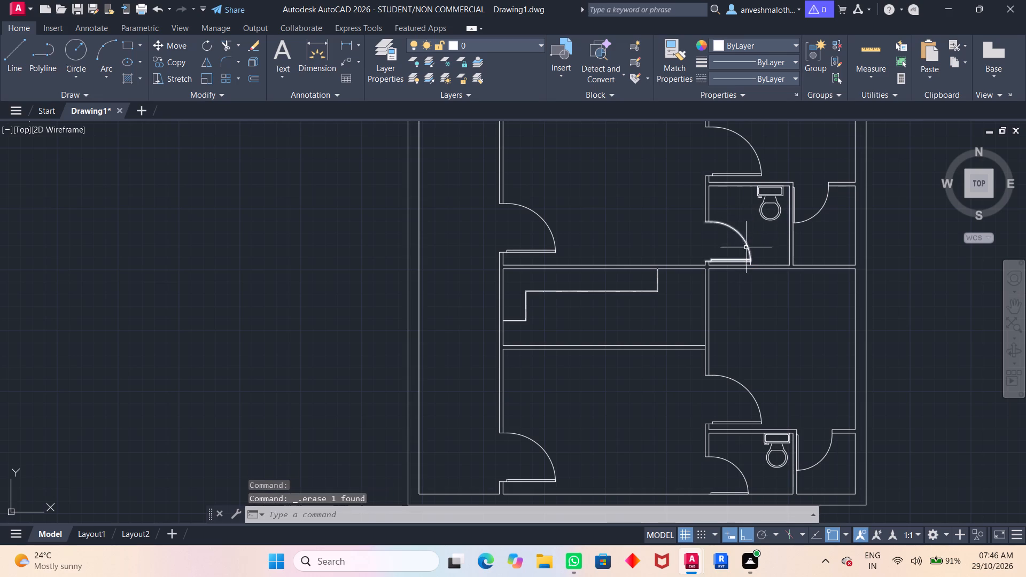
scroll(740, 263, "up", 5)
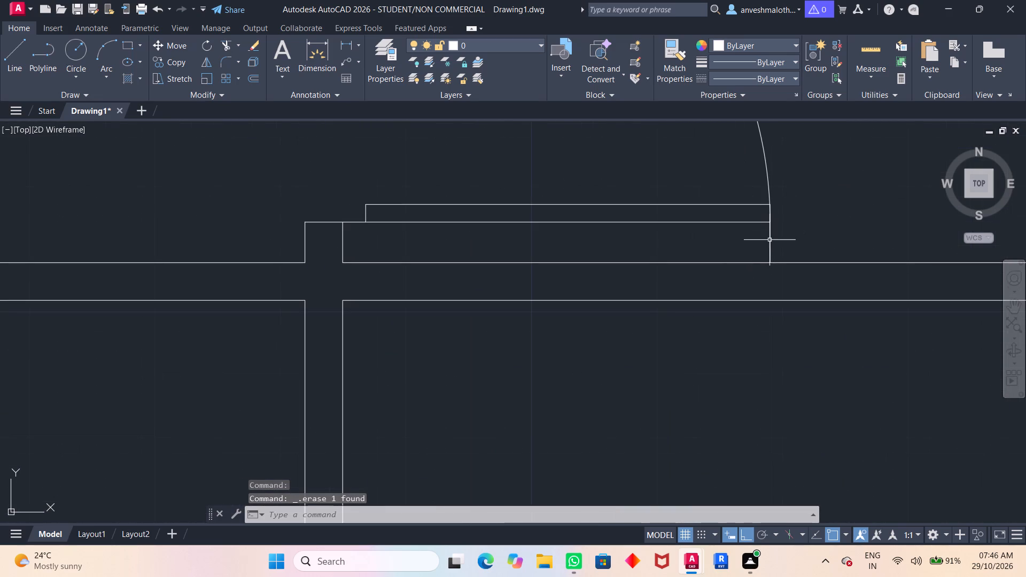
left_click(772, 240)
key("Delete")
Draw three sides of a rectangle against the upper bathroom's top wall, left of the toilet, about 10 inches deep and 1 foot wide.
scroll(756, 233, "down", 4)
middle_click_drag(754, 208, 627, 393)
scroll(660, 297, "down", 1)
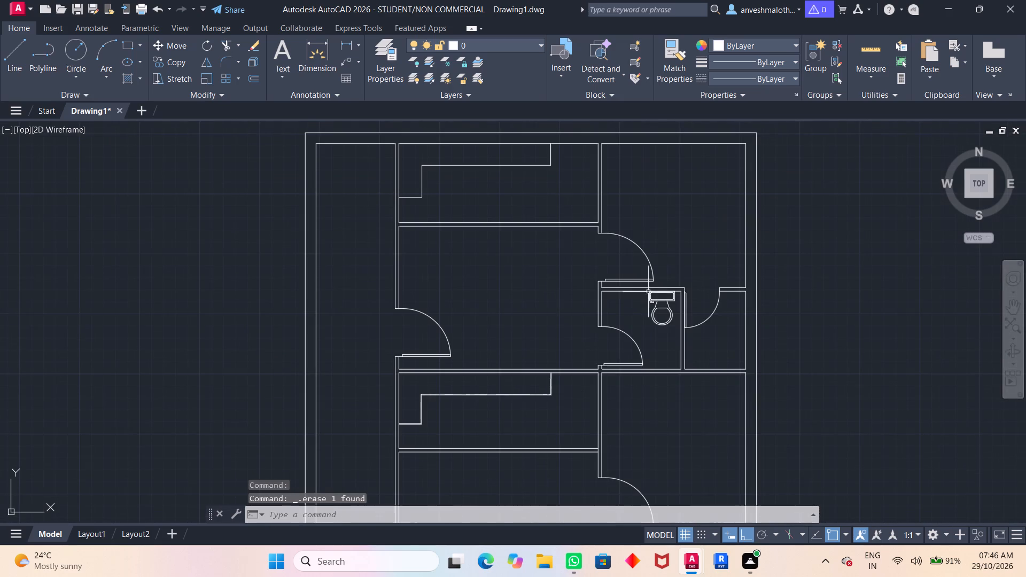
scroll(623, 292, "down", 1)
middle_click_drag(618, 302, 625, 279)
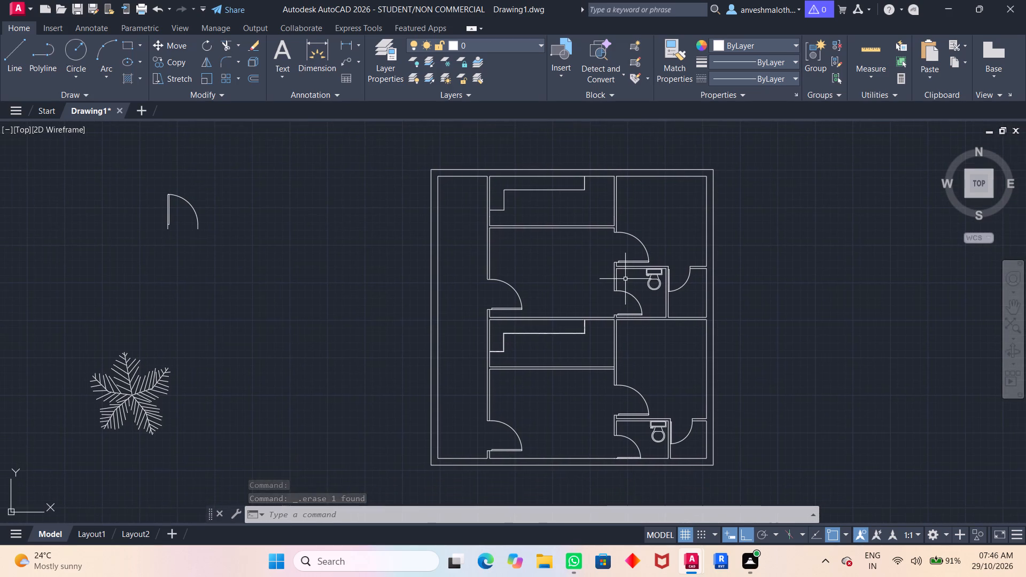
scroll(625, 279, "up", 3)
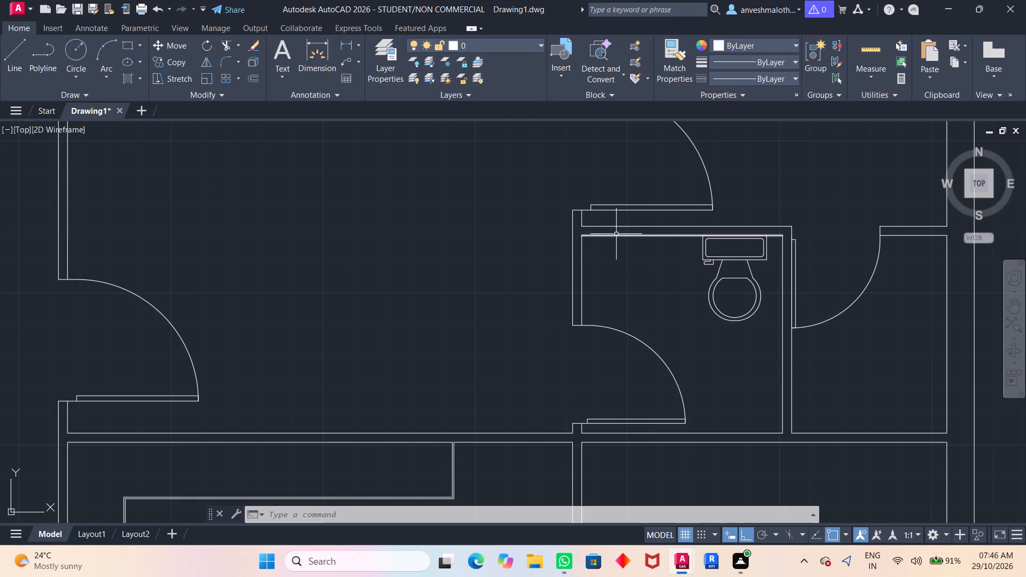
key("l")
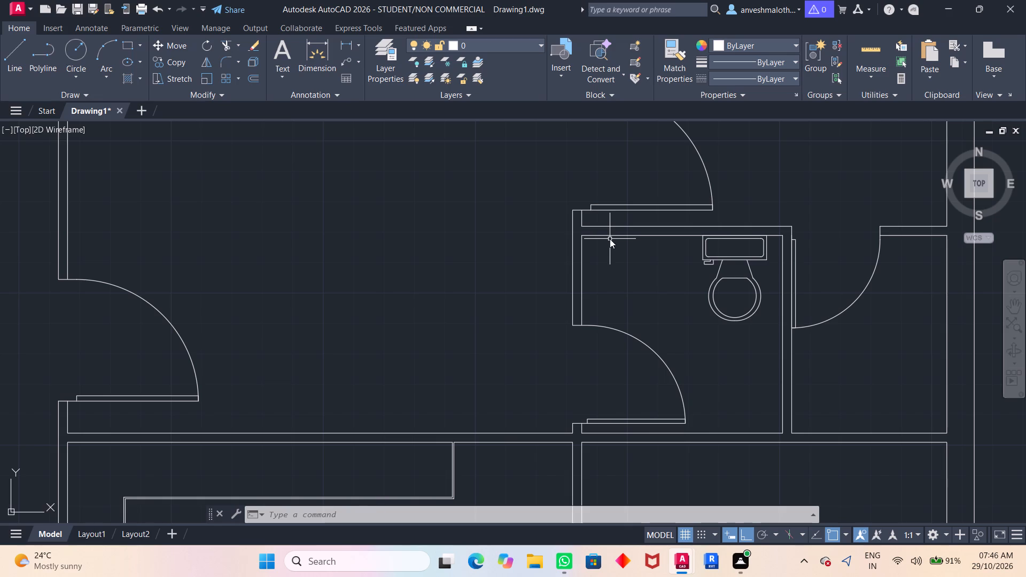
key("Return")
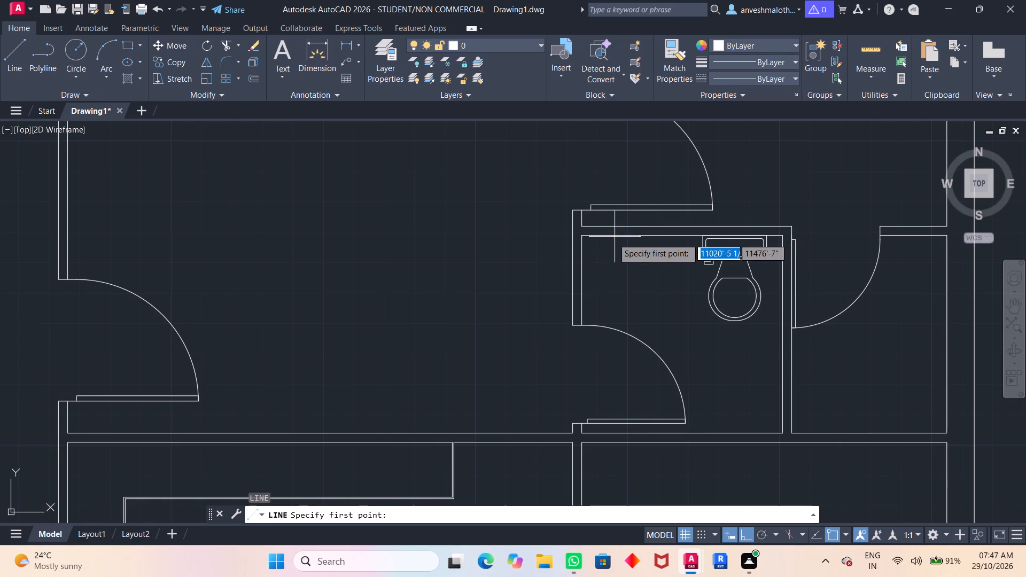
left_click(602, 236)
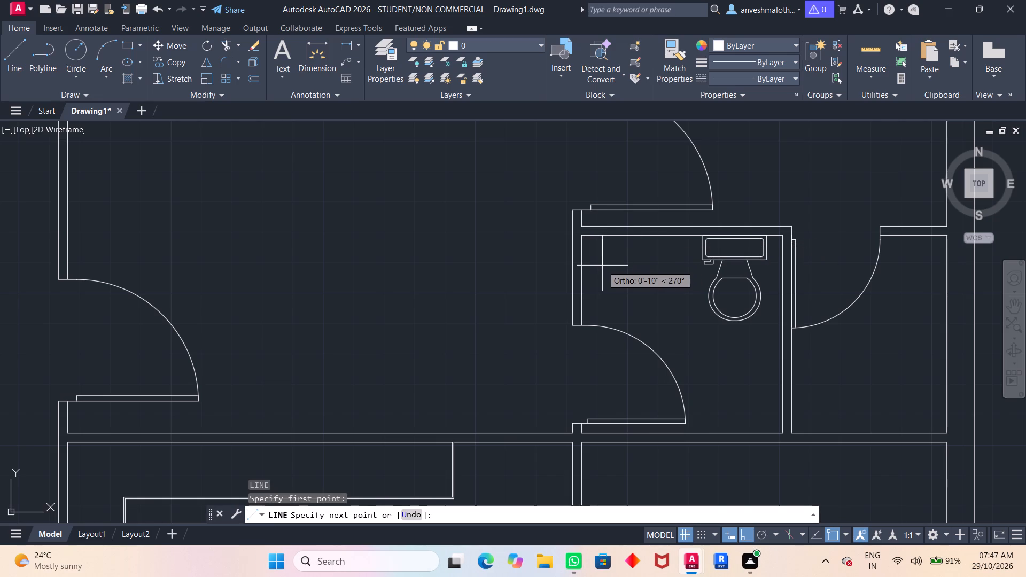
left_click(602, 264)
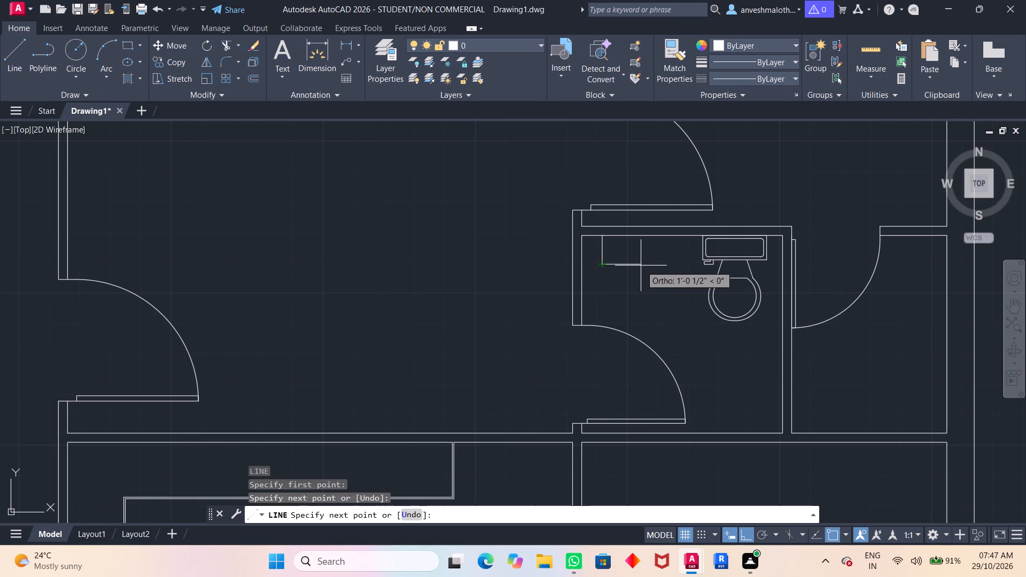
scroll(639, 264, "up", 3)
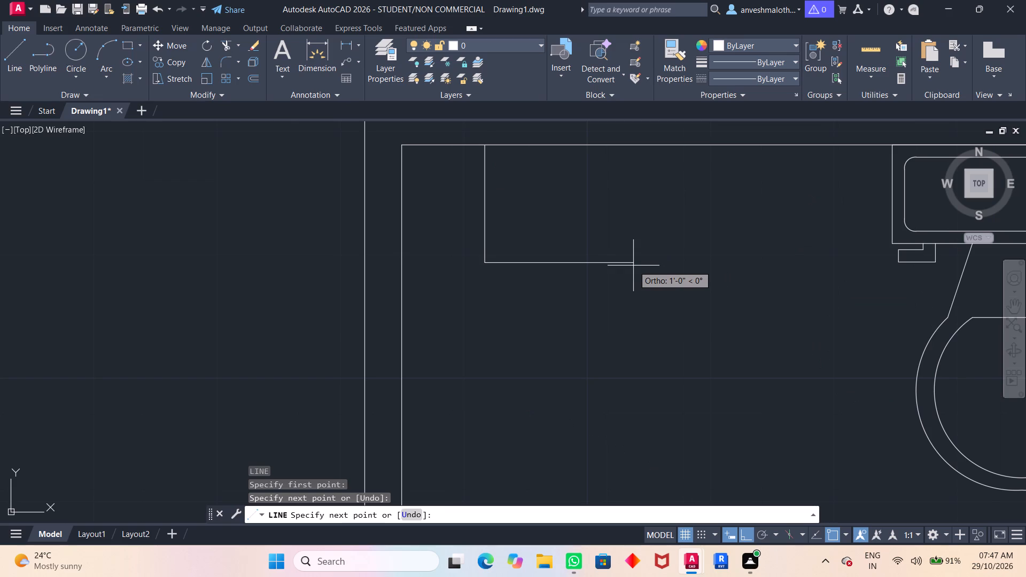
left_click(633, 266)
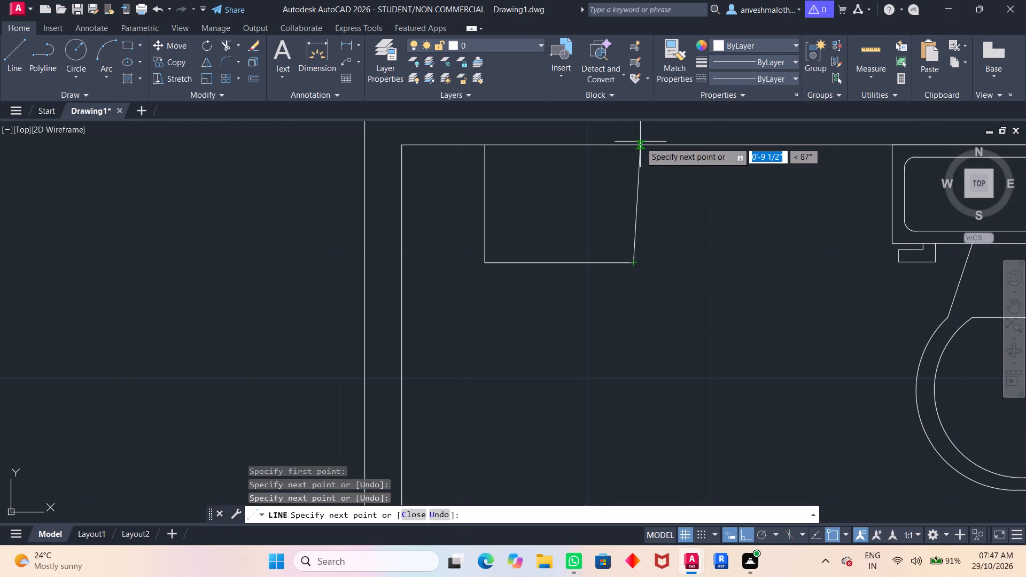
left_click(636, 145)
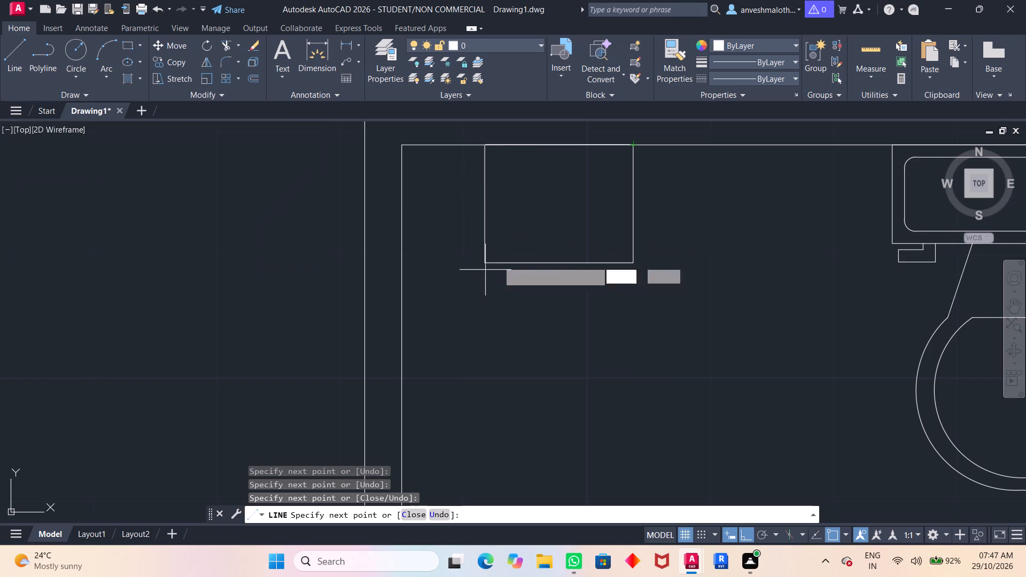
Draw a three-point arc from the small rectangle's left side through its bottom edge's midpoint to its right side.
left_click(106, 46)
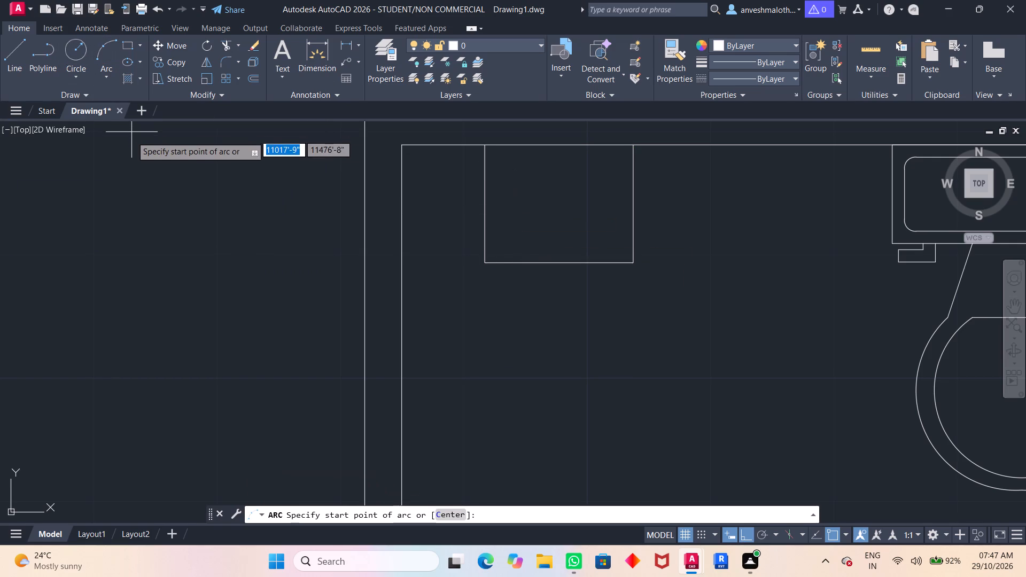
left_click(108, 76)
left_click(141, 98)
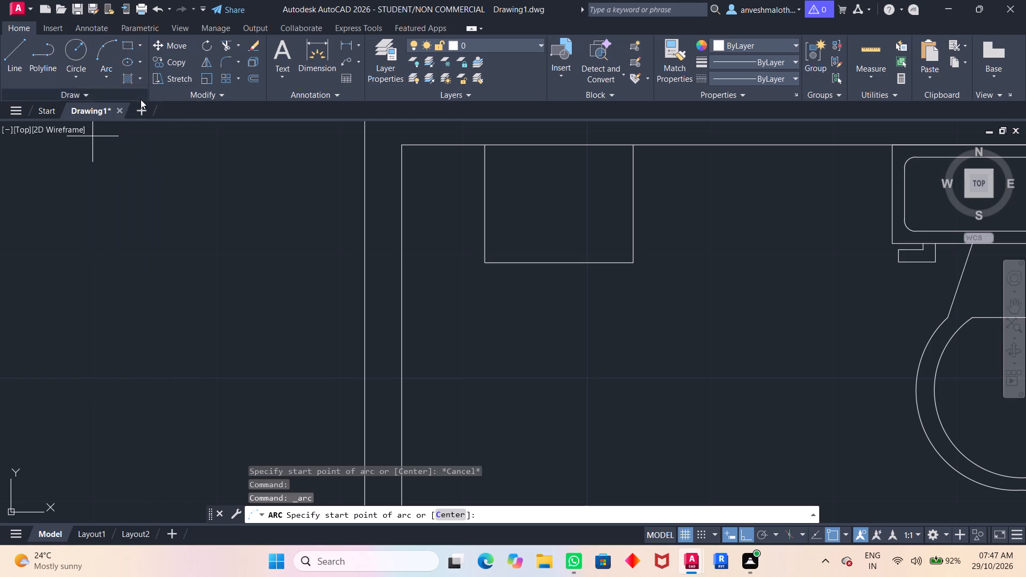
left_click(484, 217)
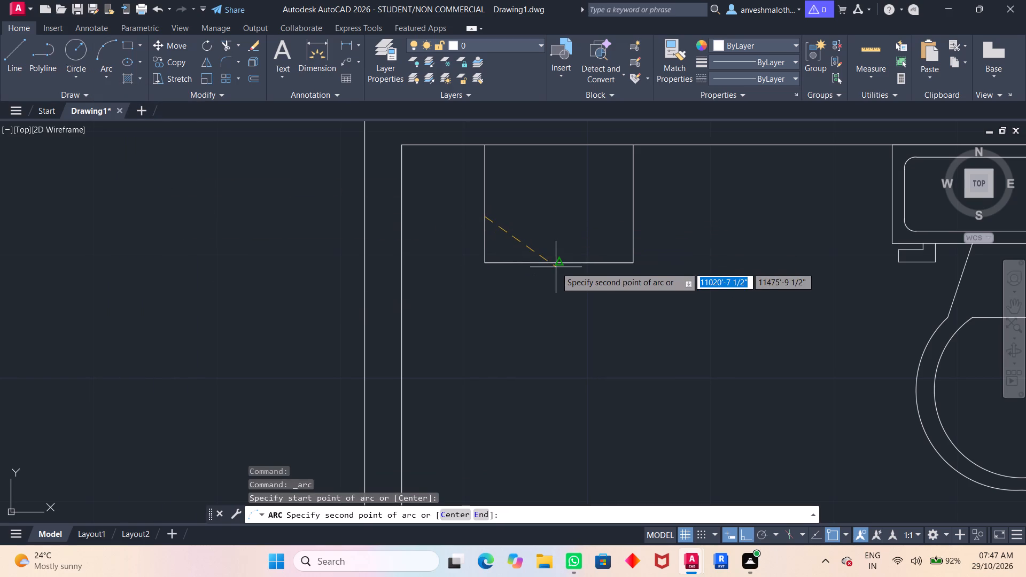
left_click(558, 263)
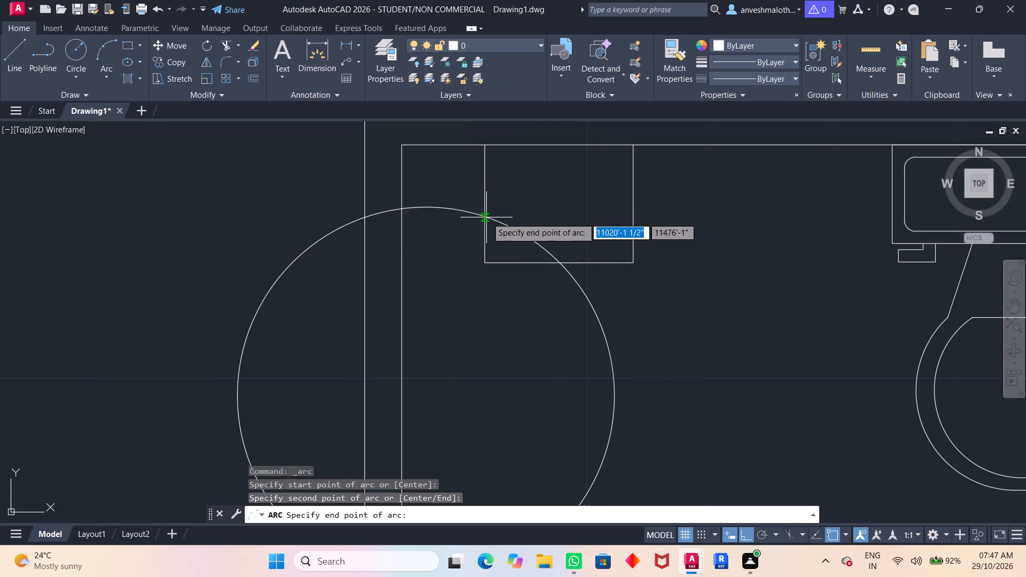
left_click(633, 215)
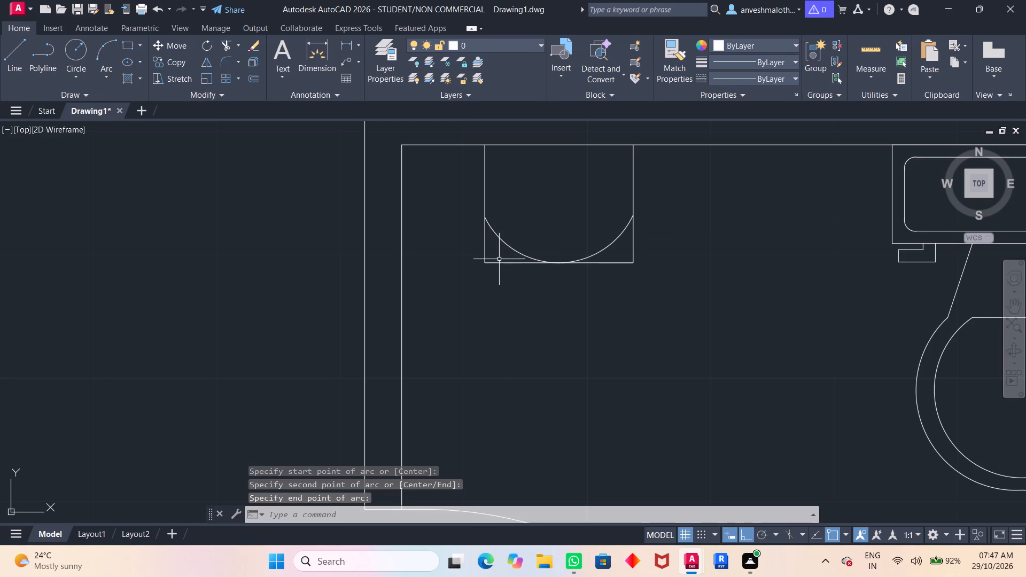
Delete the small rectangle's bottom line and trim the two side lines where they extend below the arc.
left_click(498, 264)
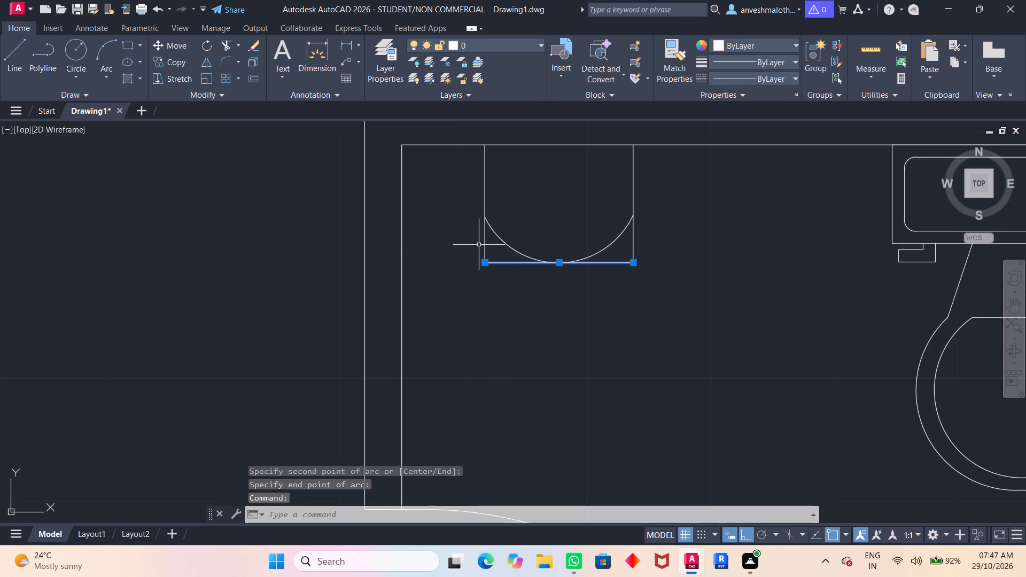
key("Delete")
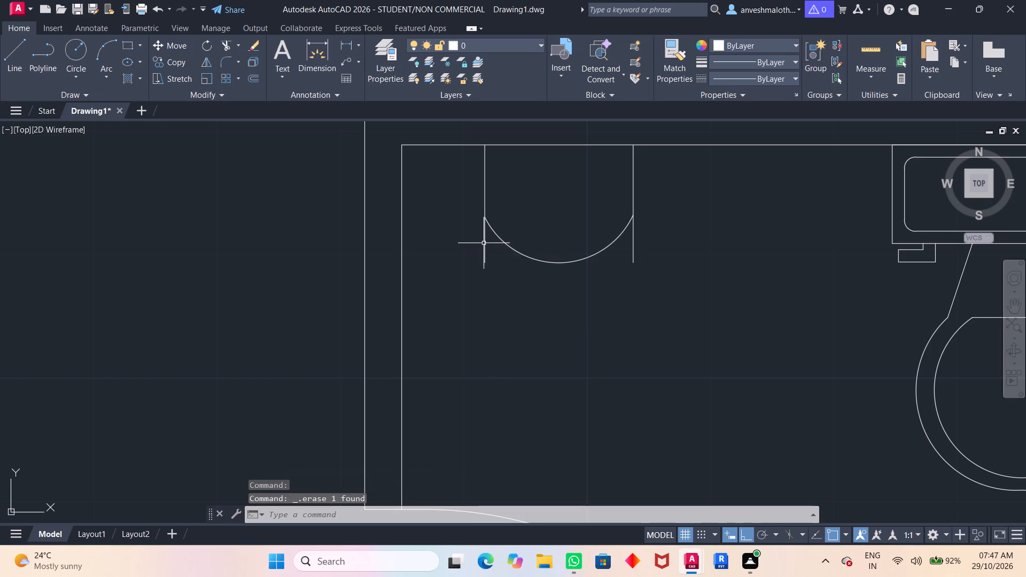
type("tr")
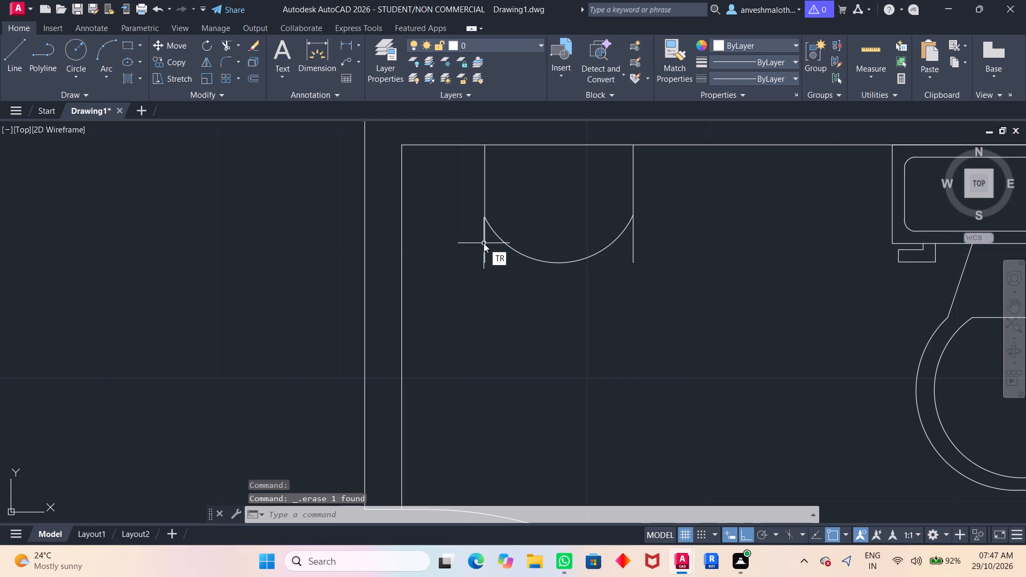
key("Return")
left_click(484, 243)
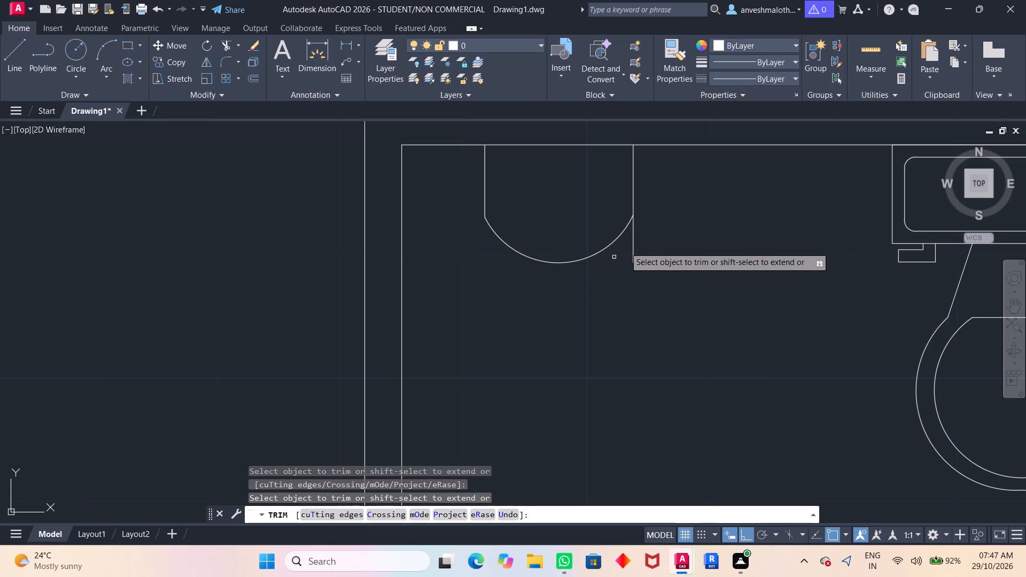
left_click(633, 245)
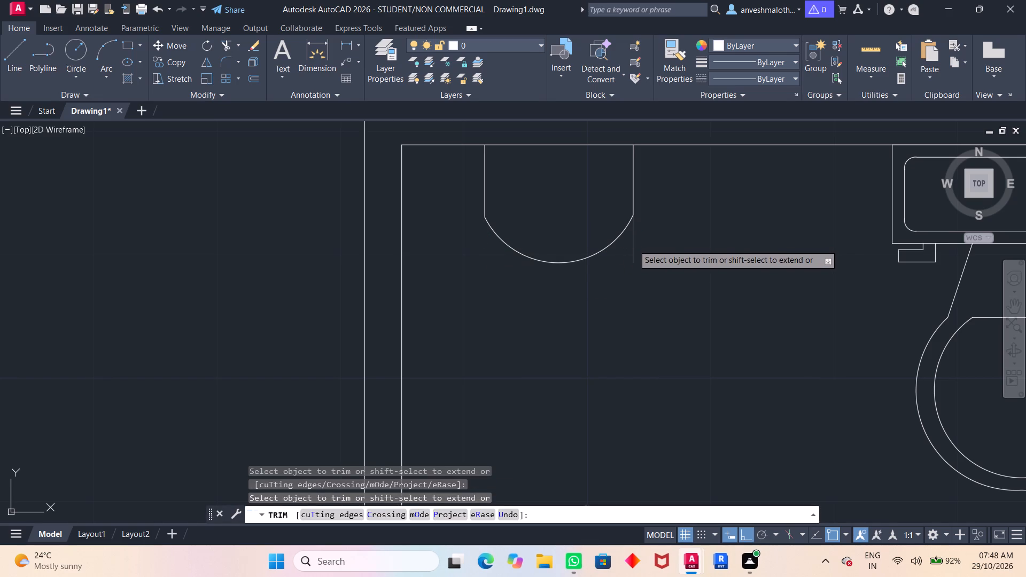
Draw a horizontal ellipse by its center inside the round-fronted fixture, with a short half-axis of about 2 inches.
left_click(127, 63)
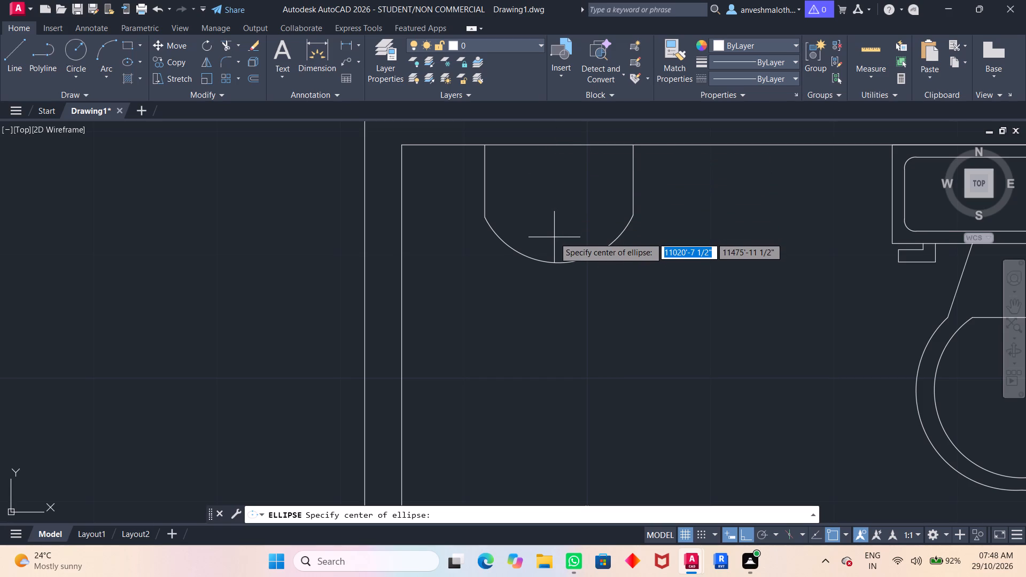
key("space")
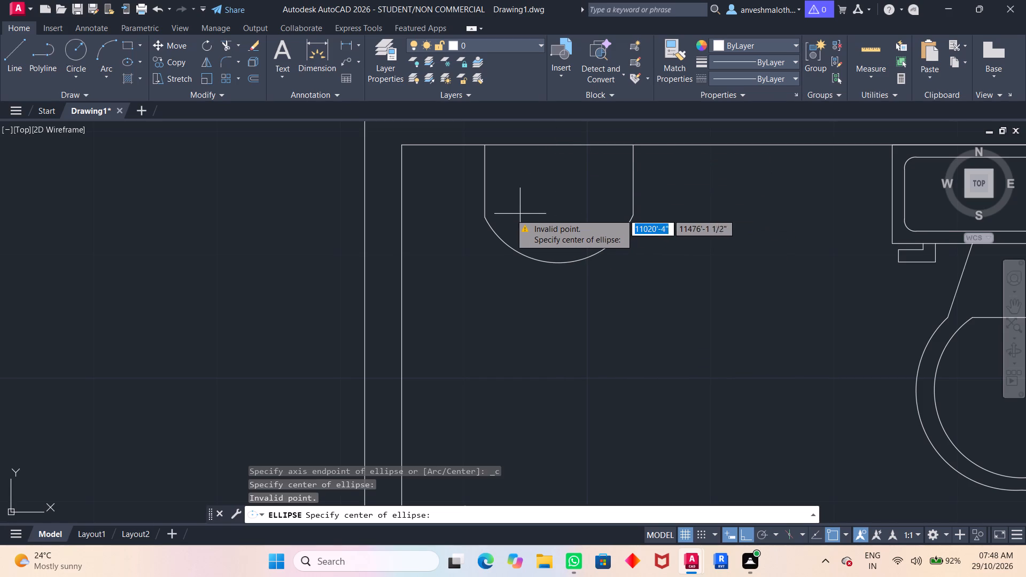
left_click(558, 182)
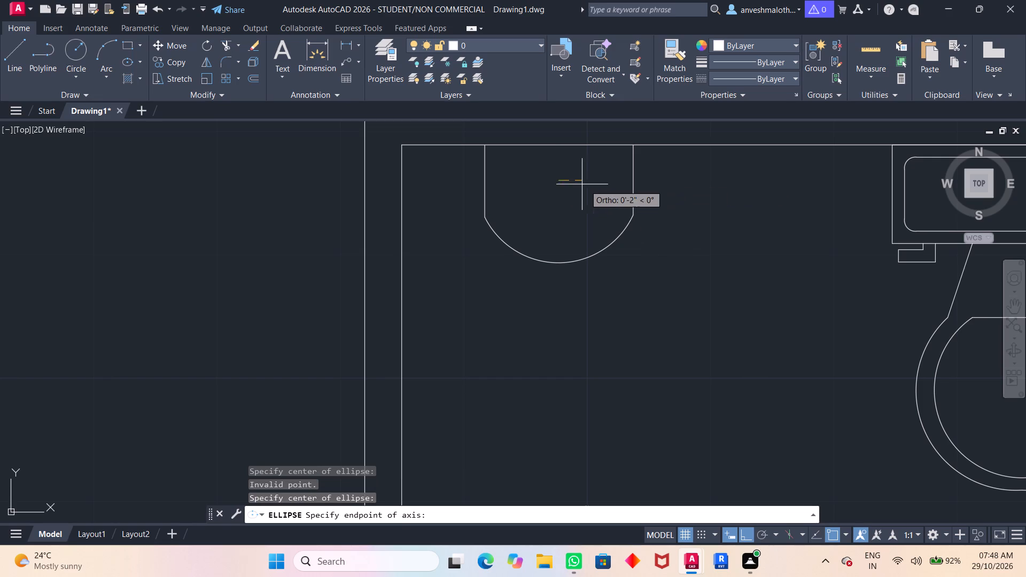
left_click(616, 182)
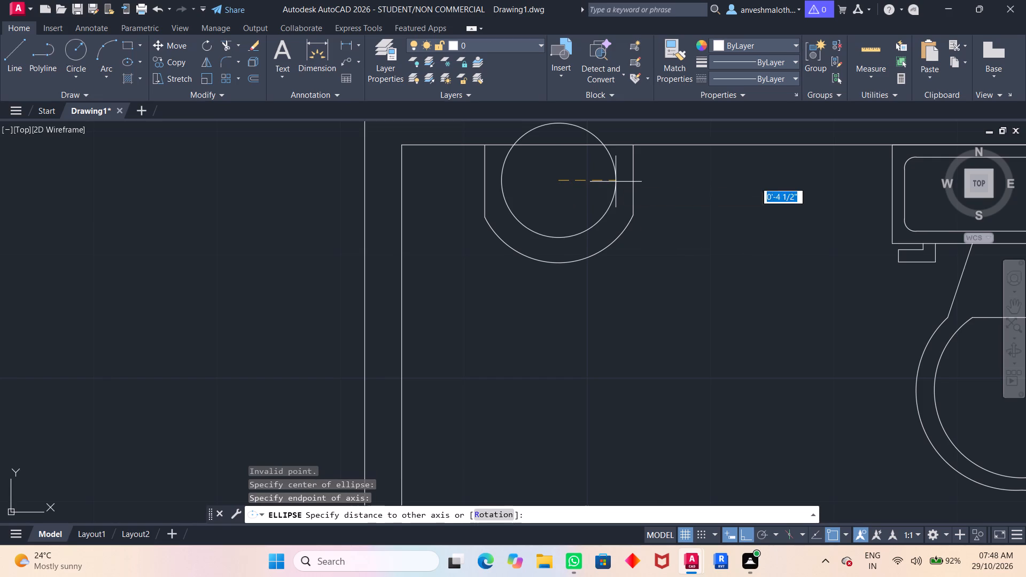
left_click(585, 185)
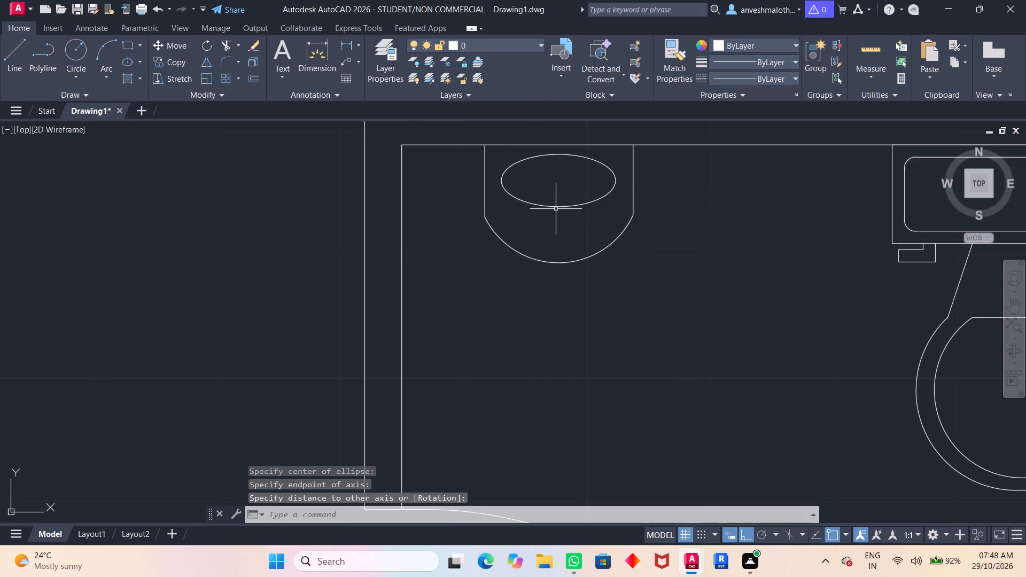
Move the ellipse inside the round-fronted fixture about 2 inches straight down.
left_click(557, 208)
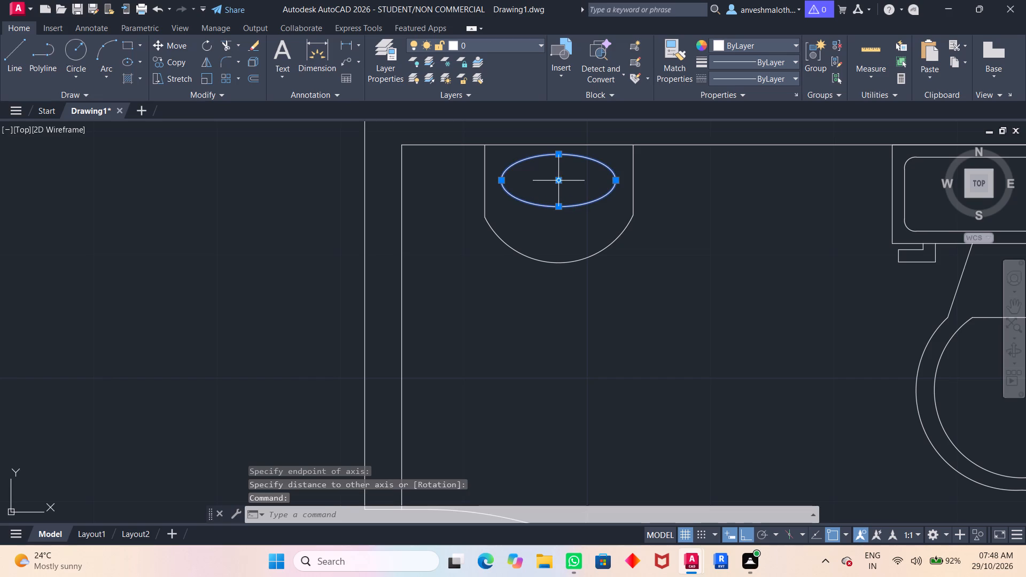
left_click_drag(559, 180, 562, 204)
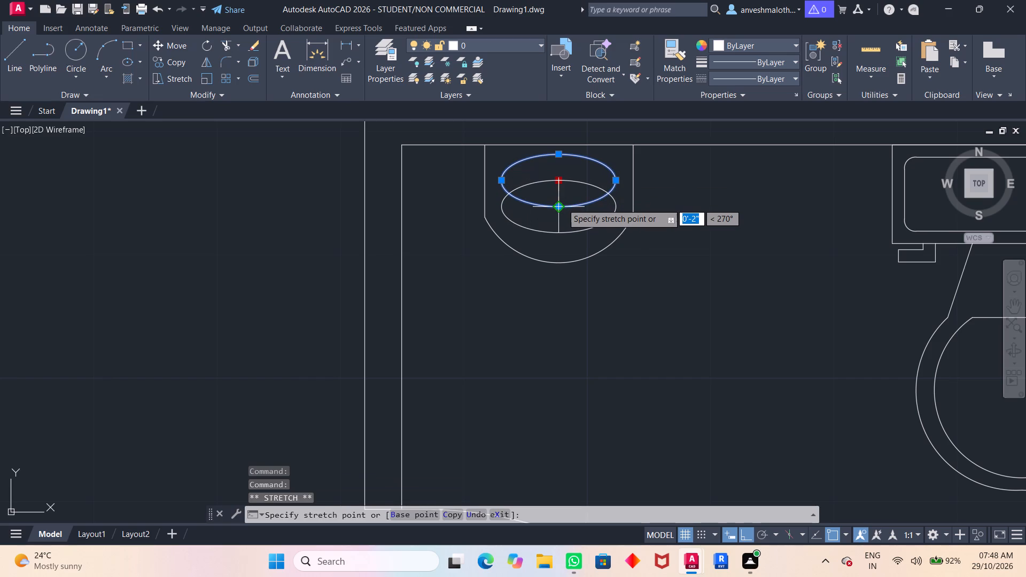
left_click_drag(562, 204, 562, 206)
left_click(562, 206)
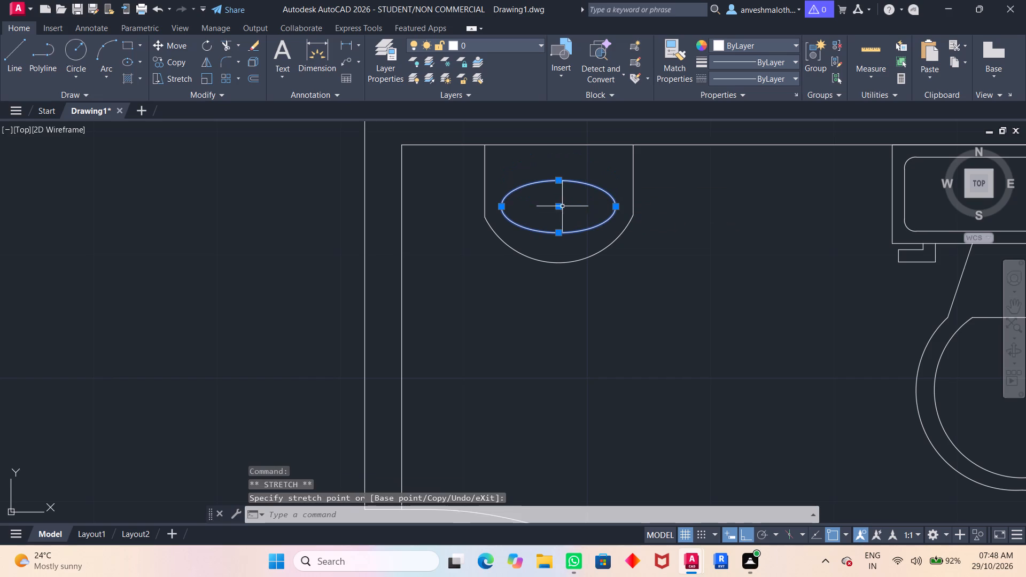
scroll(580, 167, "down", 2)
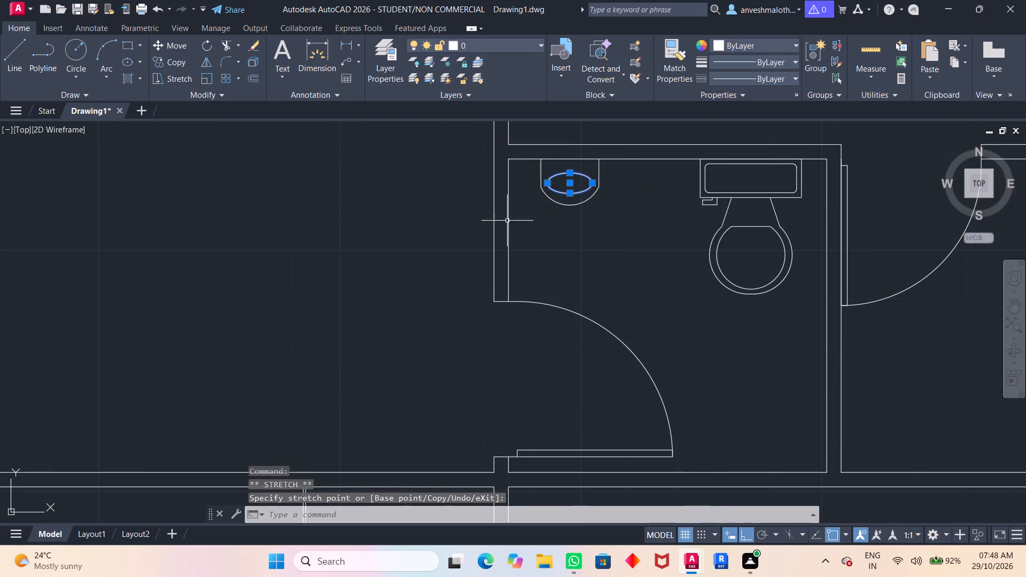
left_click(542, 251)
key("Escape")
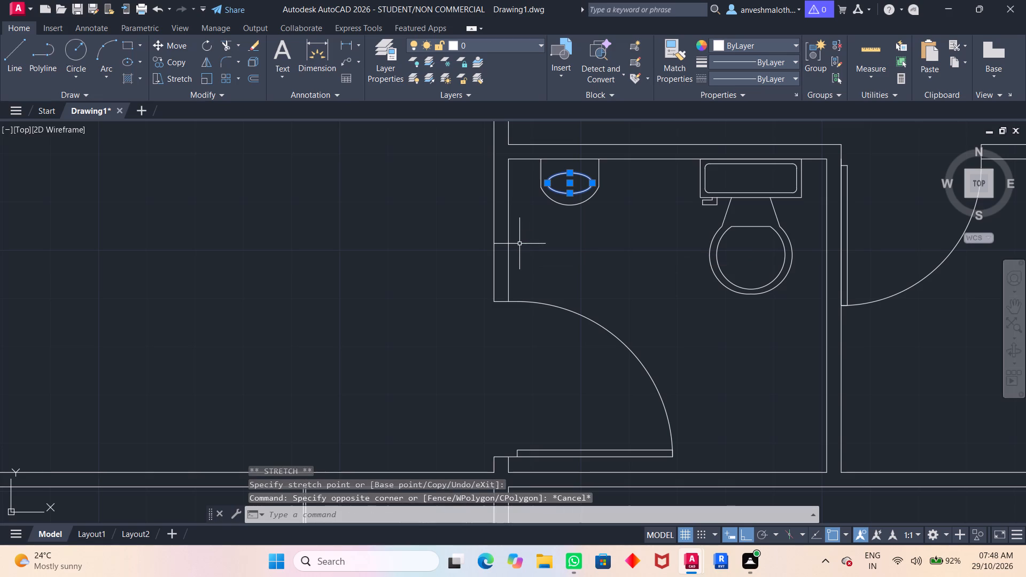
key("Escape")
key("Escape")
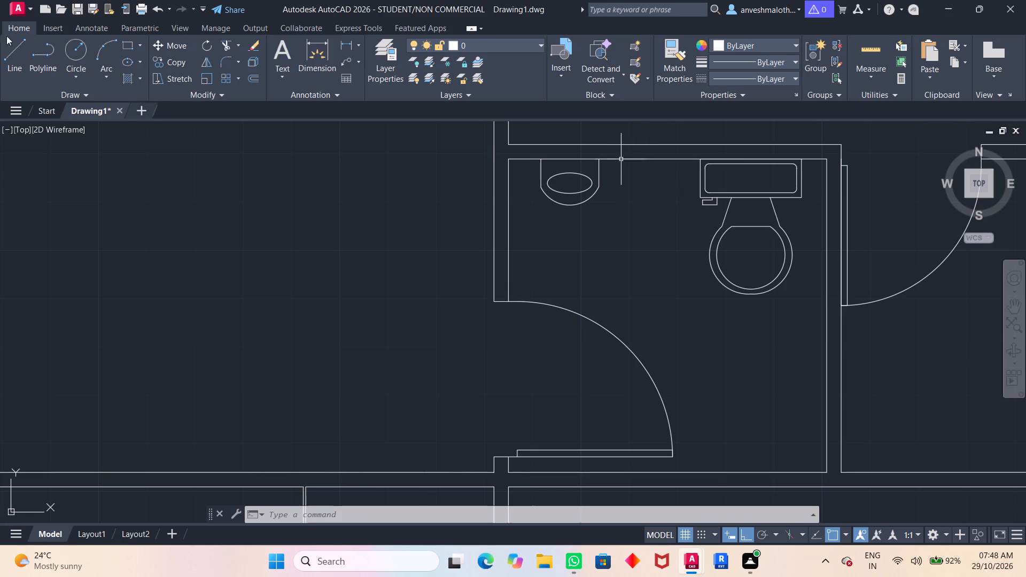
Draw an ellipse centered on the inner top wall line between basin and toilet, half-axes about 5 inches vertical and 6 1/2 inches horizontal.
left_click(73, 46)
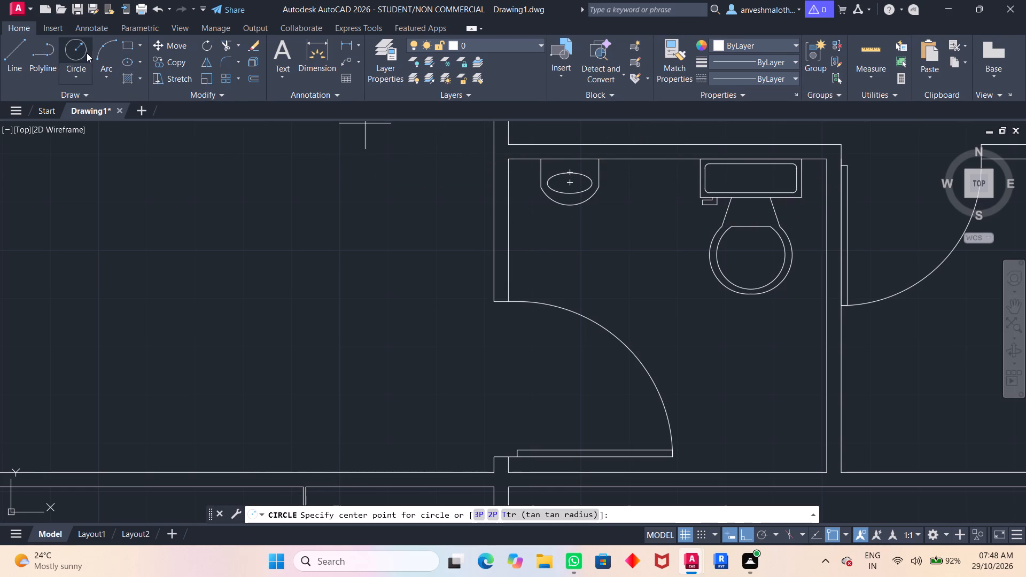
left_click(131, 61)
left_click(640, 158)
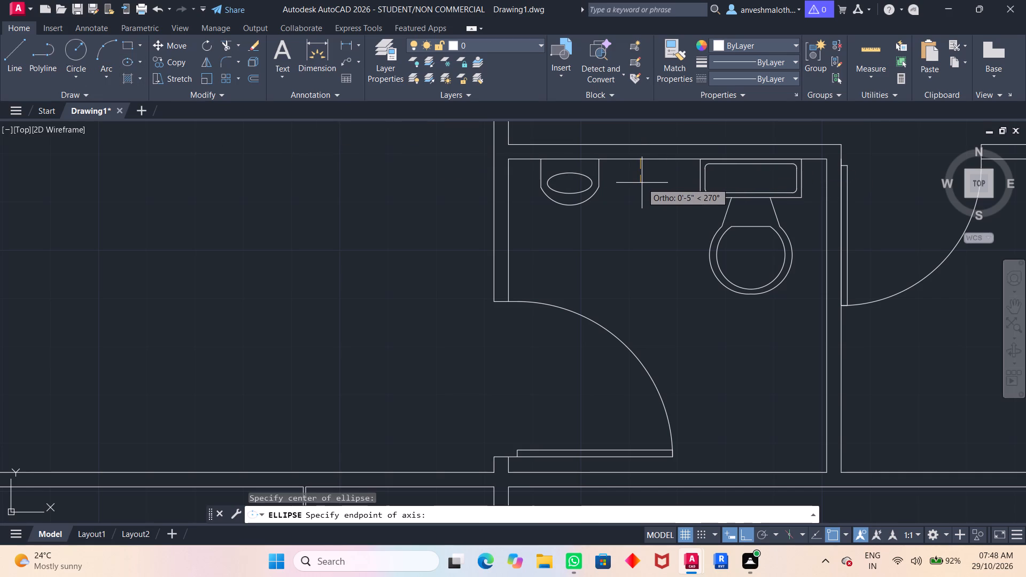
left_click(643, 182)
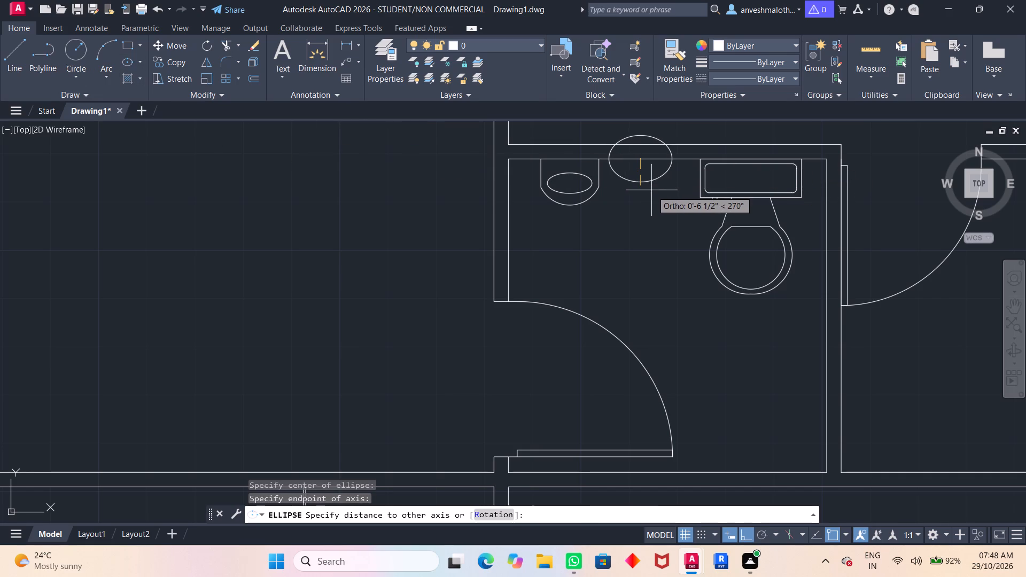
left_click(652, 191)
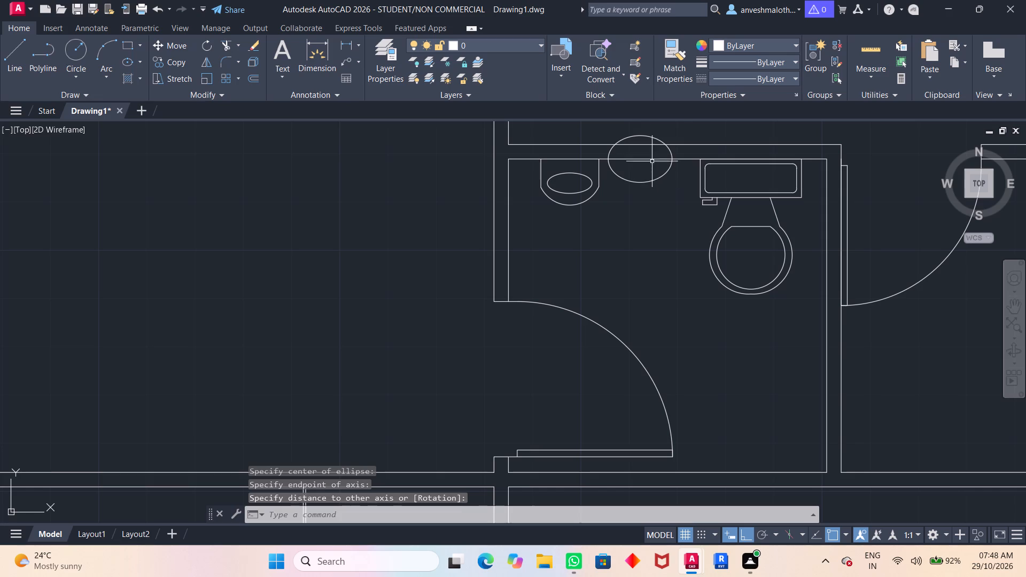
Move the new ellipse slightly right along the inner top wall line, toward the toilet.
left_click(648, 183)
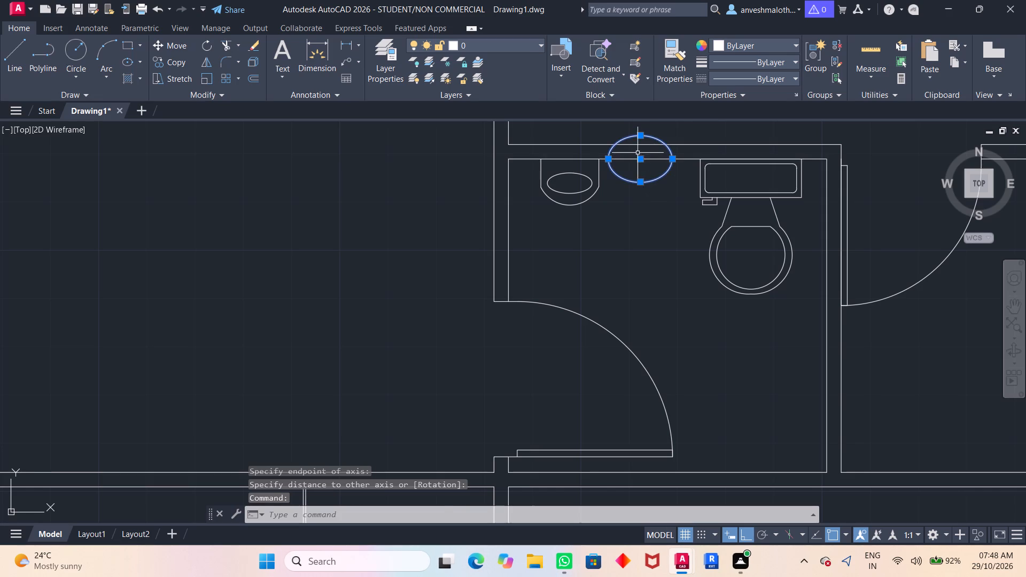
left_click(644, 161)
left_click(641, 160)
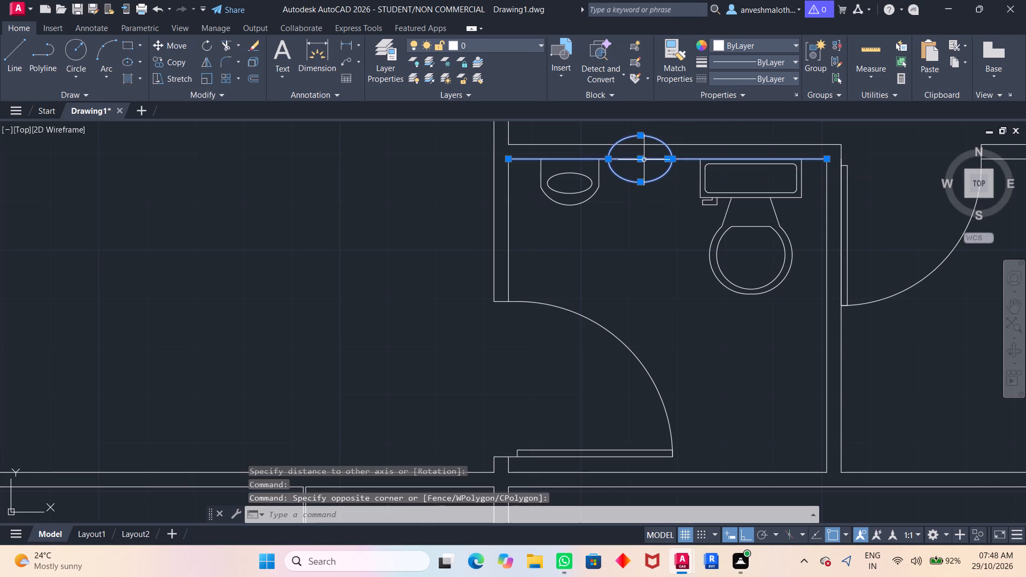
key("Escape")
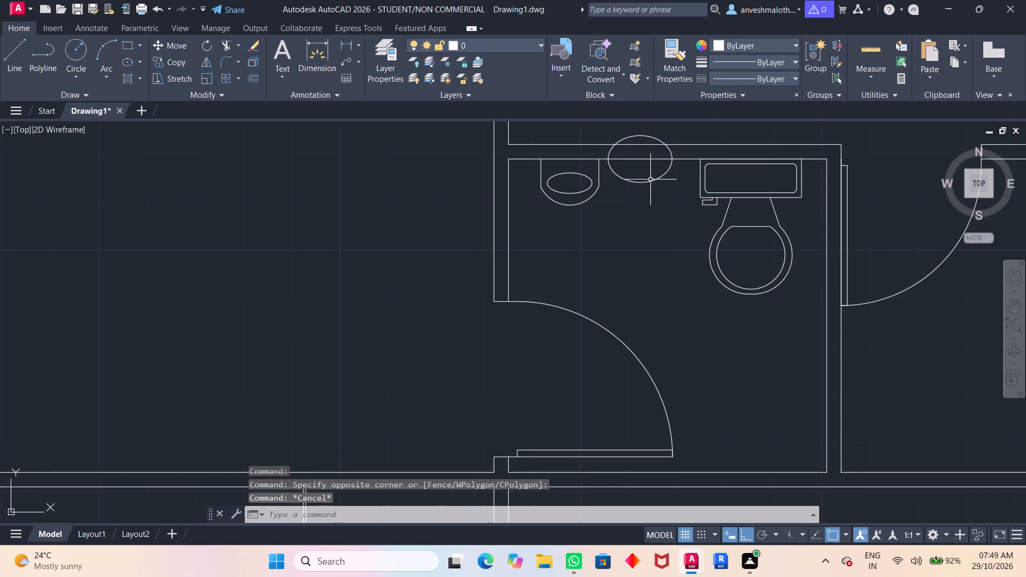
left_click(651, 181)
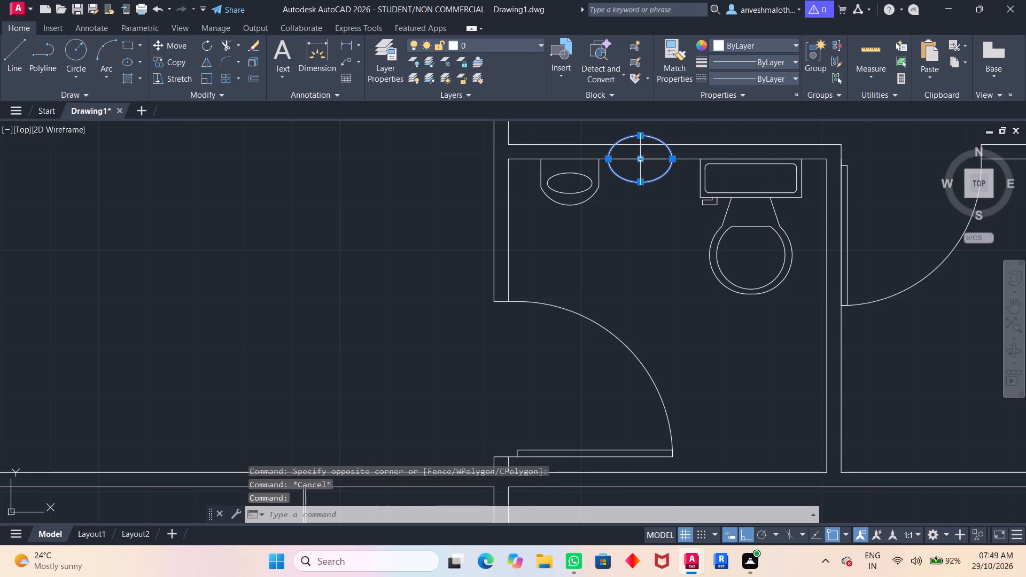
left_click(640, 162)
left_click(642, 160)
left_click_drag(642, 160, 653, 159)
left_click(653, 159)
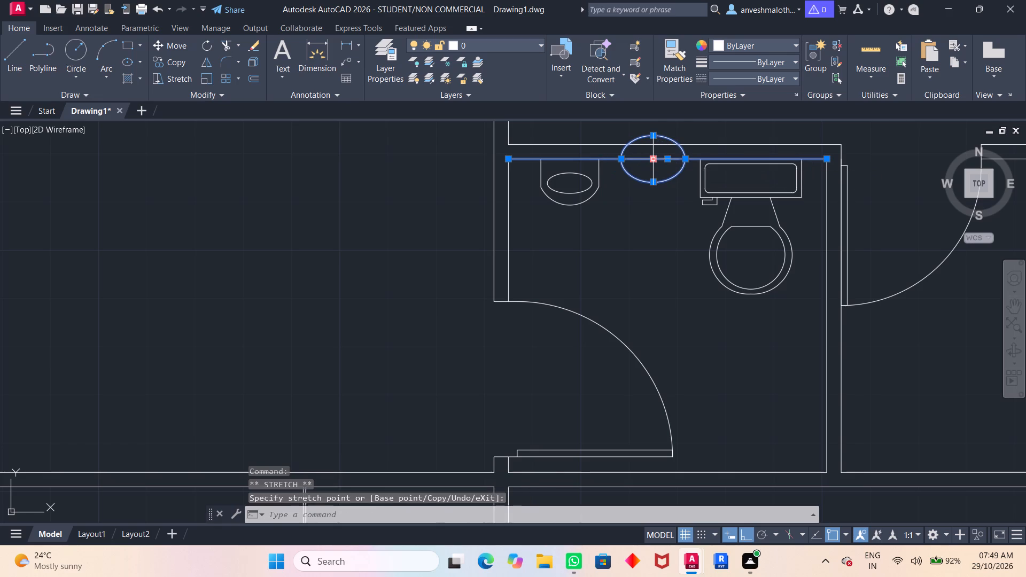
left_click(653, 159)
key("Escape")
key("Escape")
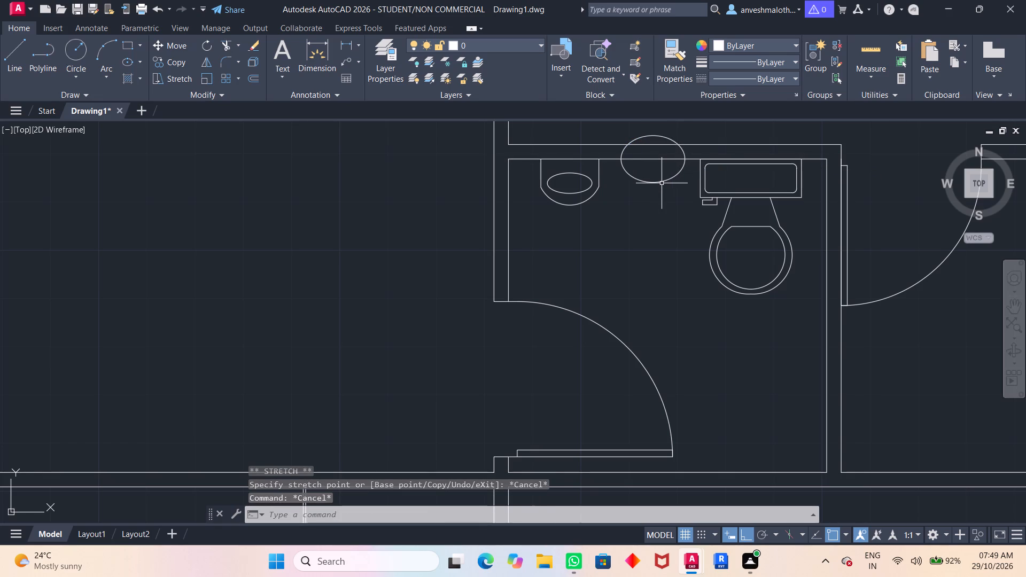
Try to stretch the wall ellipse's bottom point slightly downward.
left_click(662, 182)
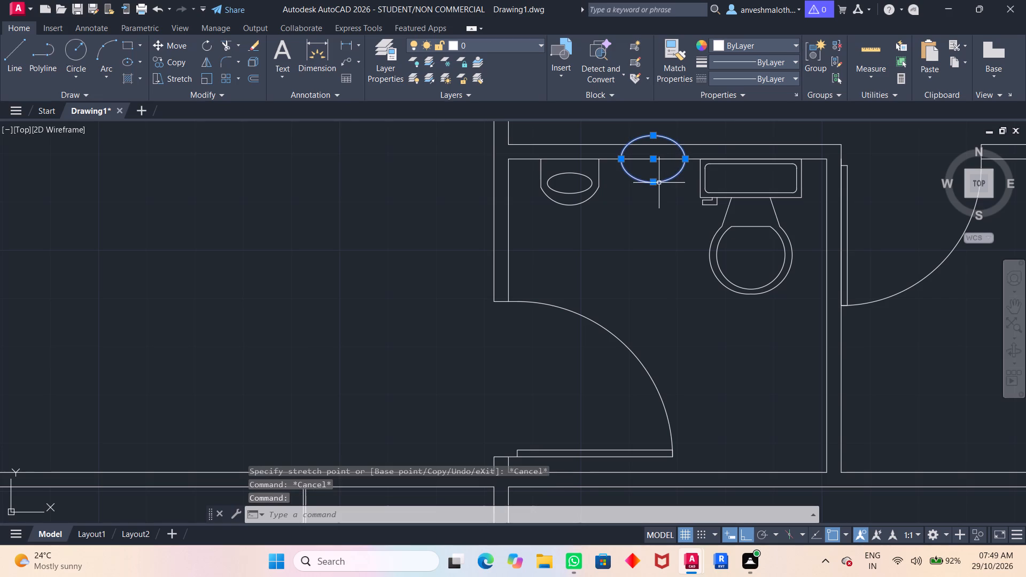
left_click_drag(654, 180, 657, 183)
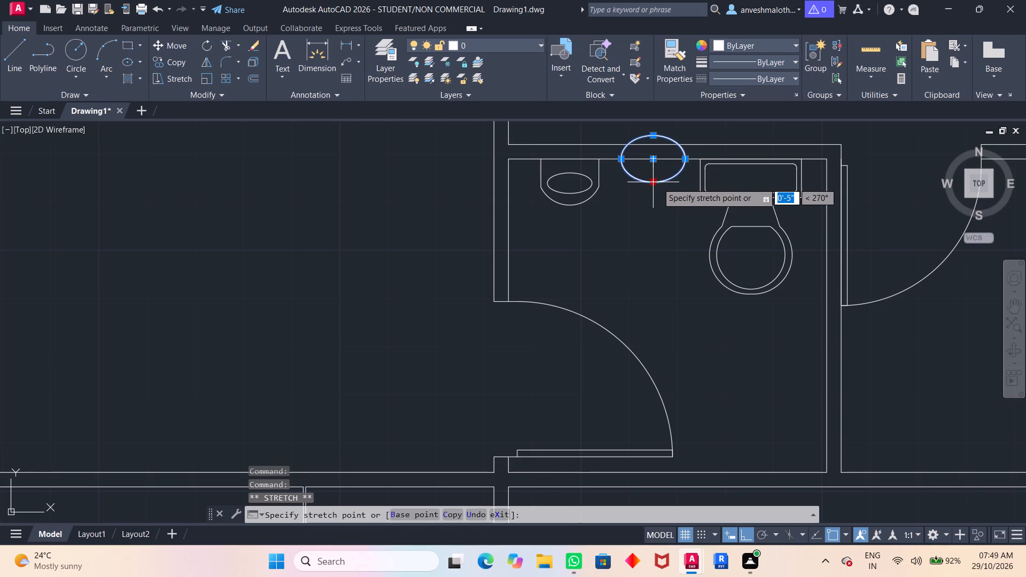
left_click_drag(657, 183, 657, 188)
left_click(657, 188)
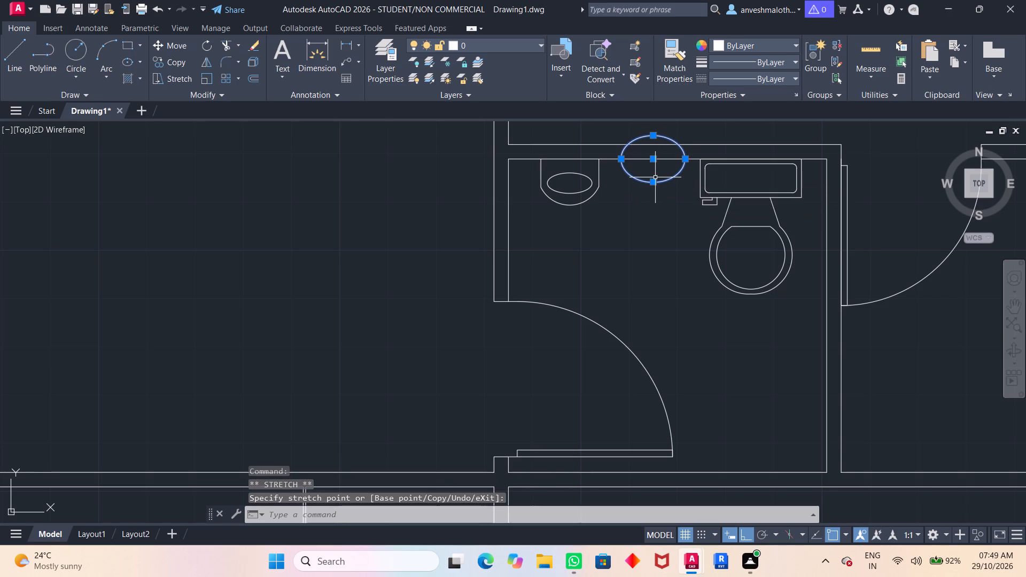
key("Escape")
Trim away the parts of the wall ellipse above the inner top wall line, keeping only the lower half inside the bathroom.
type("tr")
key("Return")
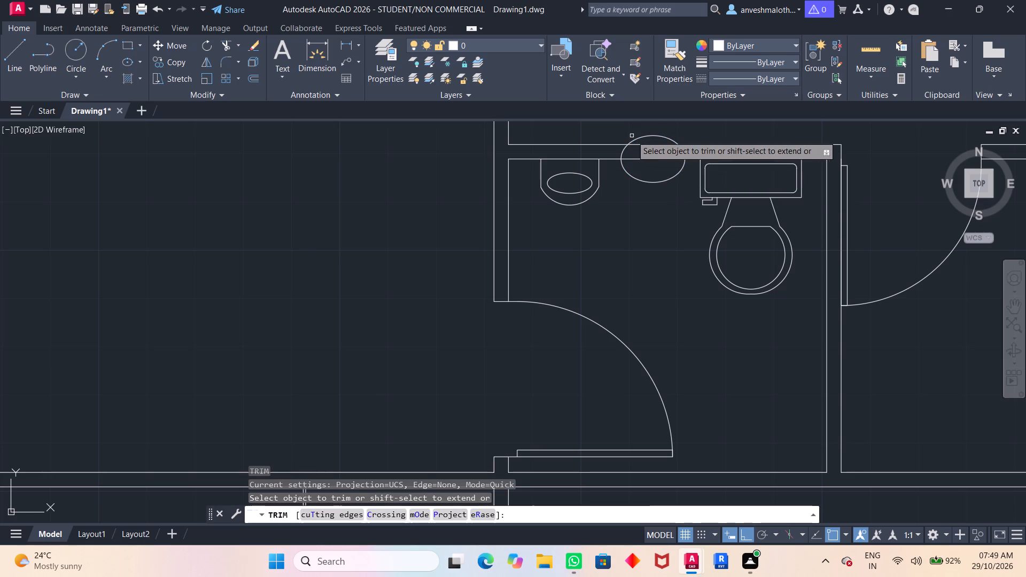
scroll(632, 136, "up", 3)
scroll(542, 271, "down", 1)
middle_click_drag(540, 276, 528, 332)
scroll(642, 297, "down", 1)
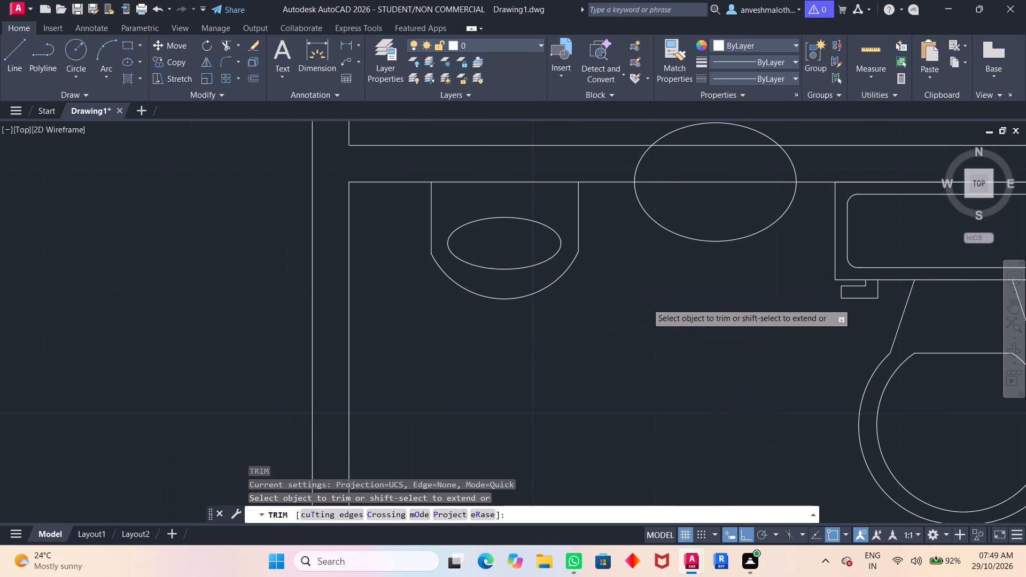
left_click(739, 210)
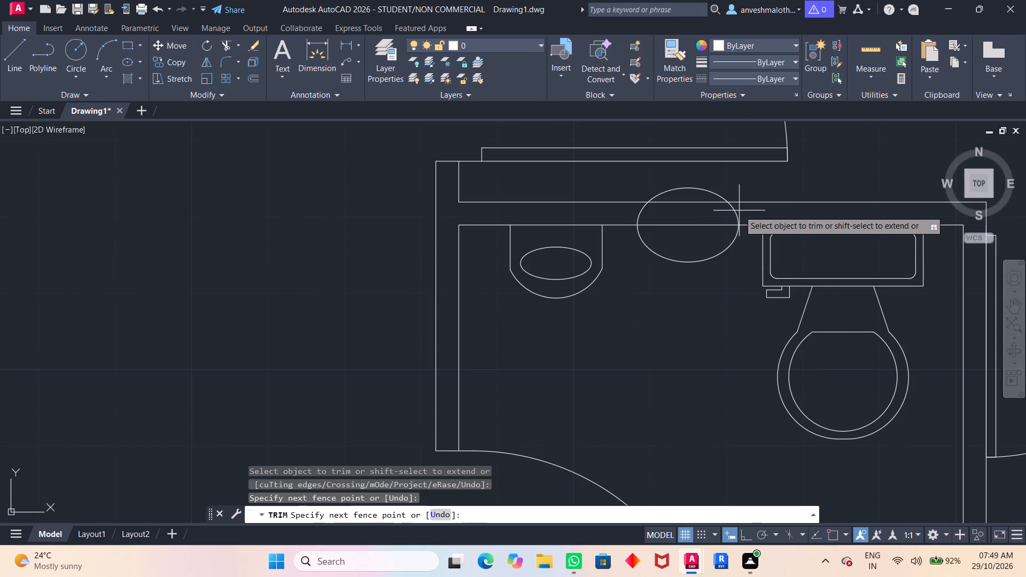
left_click_drag(739, 210, 730, 212)
left_click(730, 212)
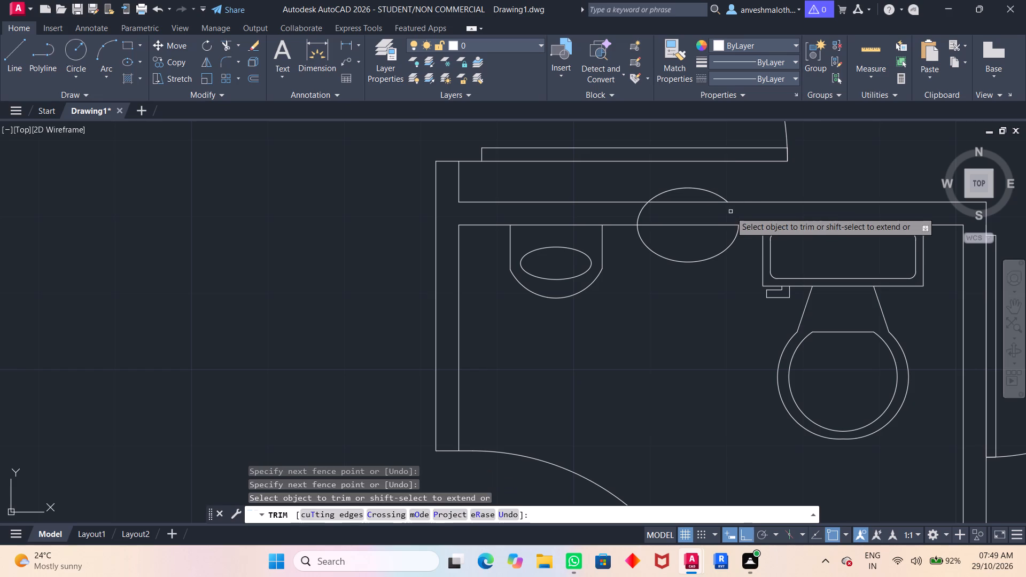
left_click(709, 191)
left_click(641, 209)
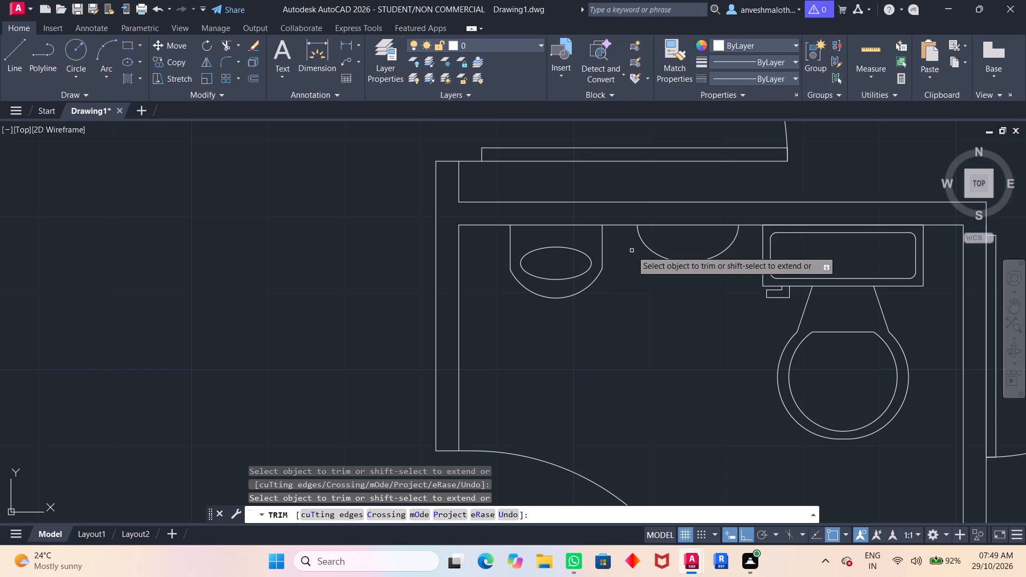
key("space")
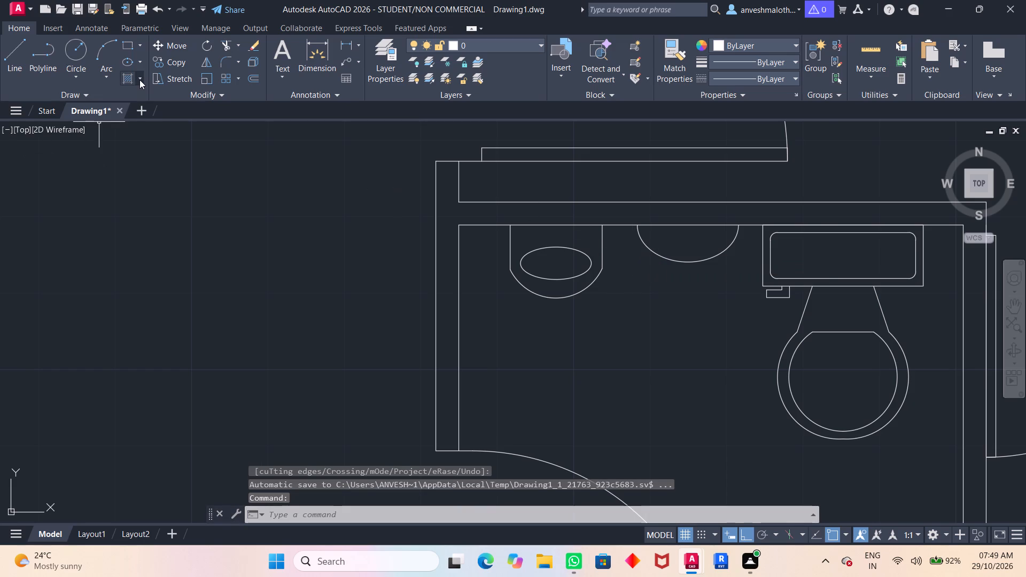
Draw a small circle about 1 1/2 inches in diameter near the middle of the half-ellipse basin.
left_click(82, 49)
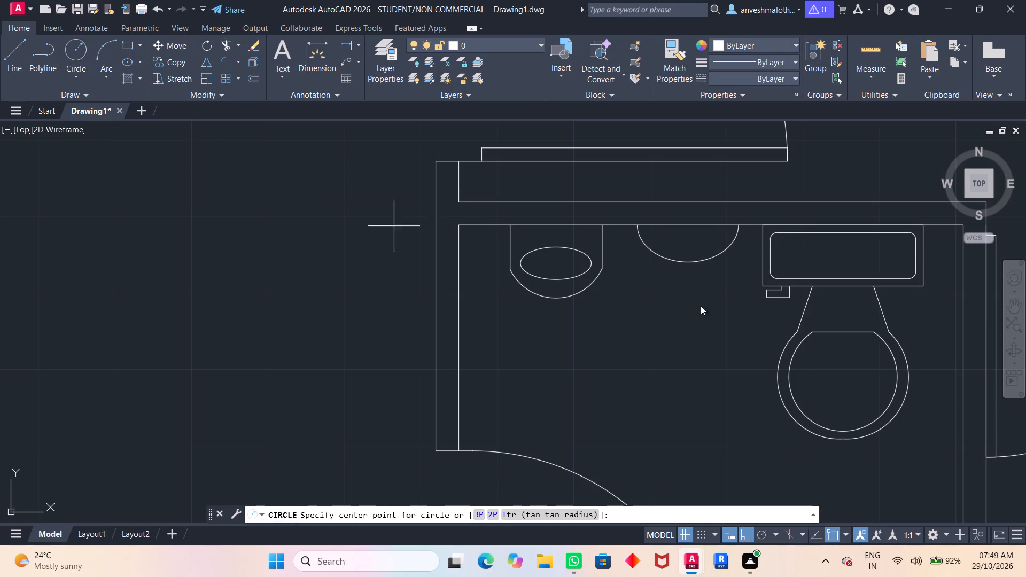
left_click(686, 243)
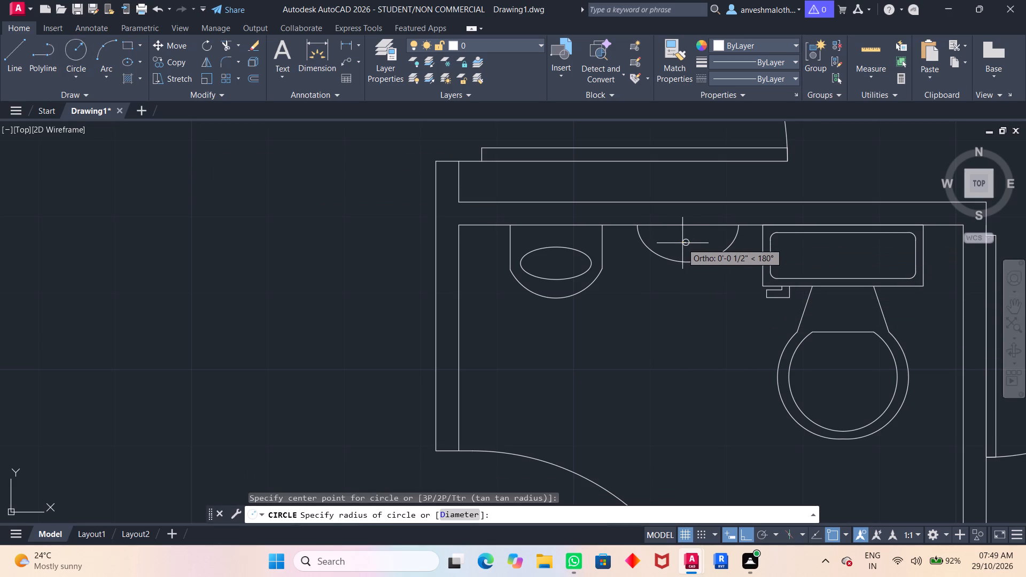
left_click(679, 244)
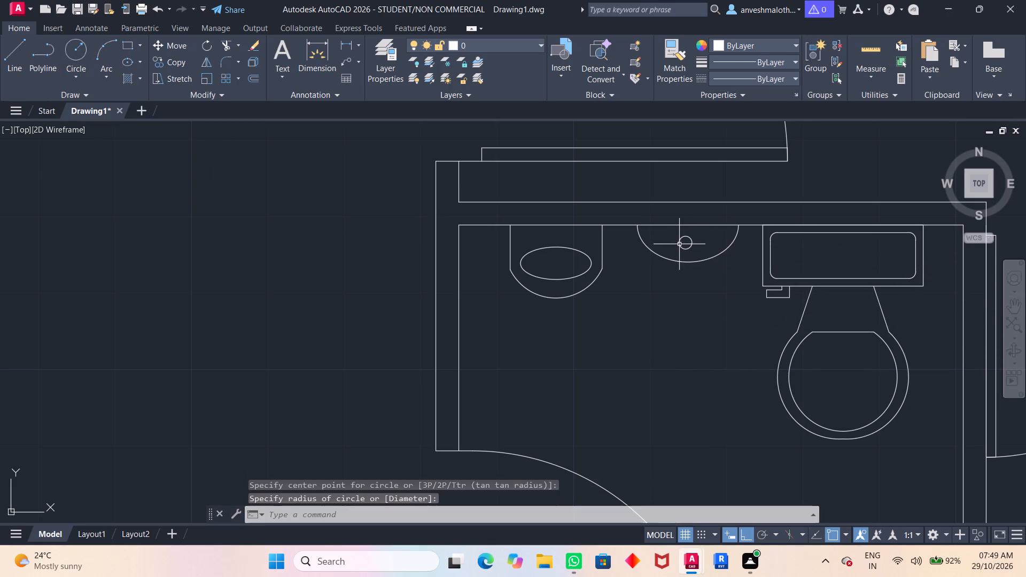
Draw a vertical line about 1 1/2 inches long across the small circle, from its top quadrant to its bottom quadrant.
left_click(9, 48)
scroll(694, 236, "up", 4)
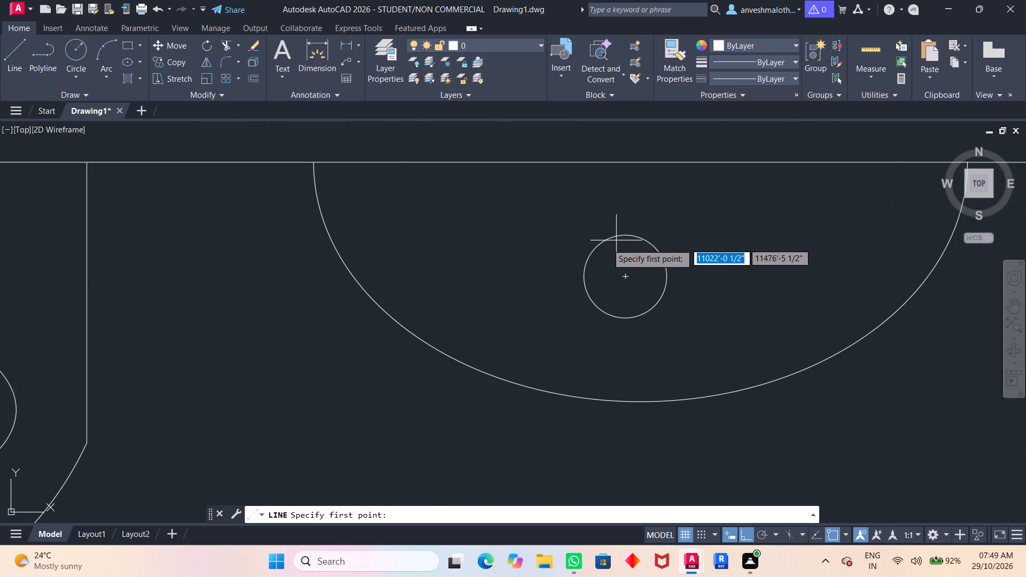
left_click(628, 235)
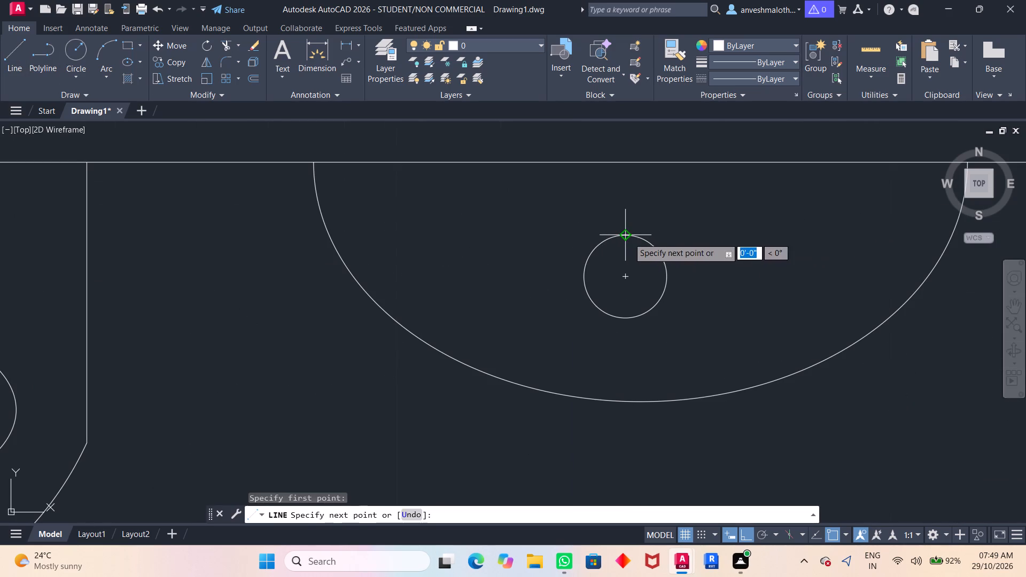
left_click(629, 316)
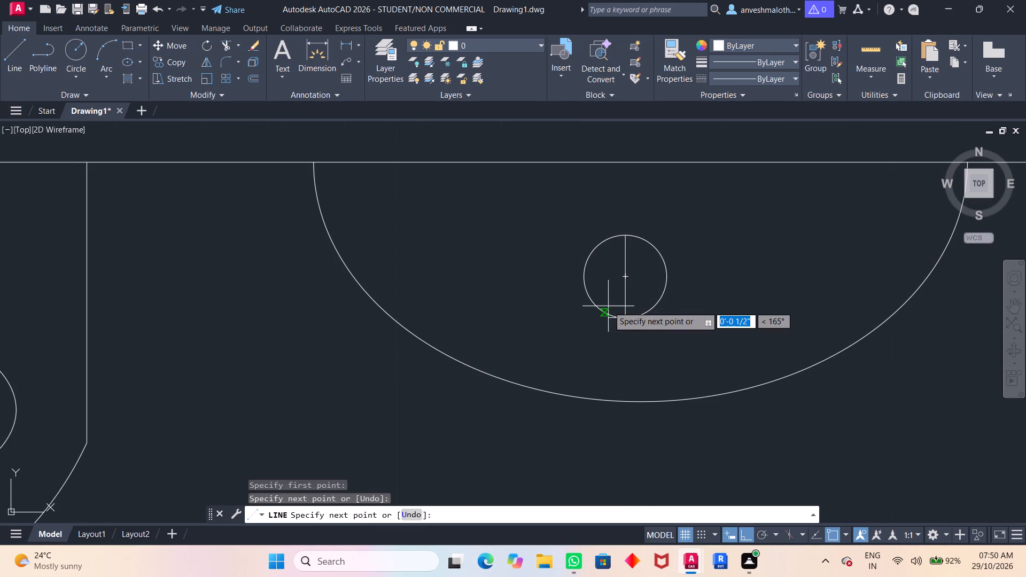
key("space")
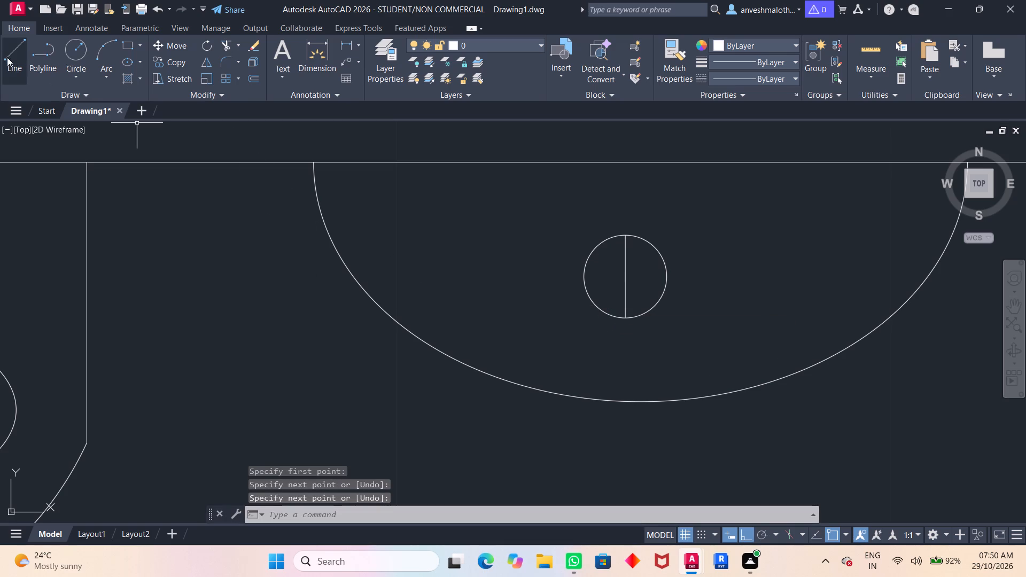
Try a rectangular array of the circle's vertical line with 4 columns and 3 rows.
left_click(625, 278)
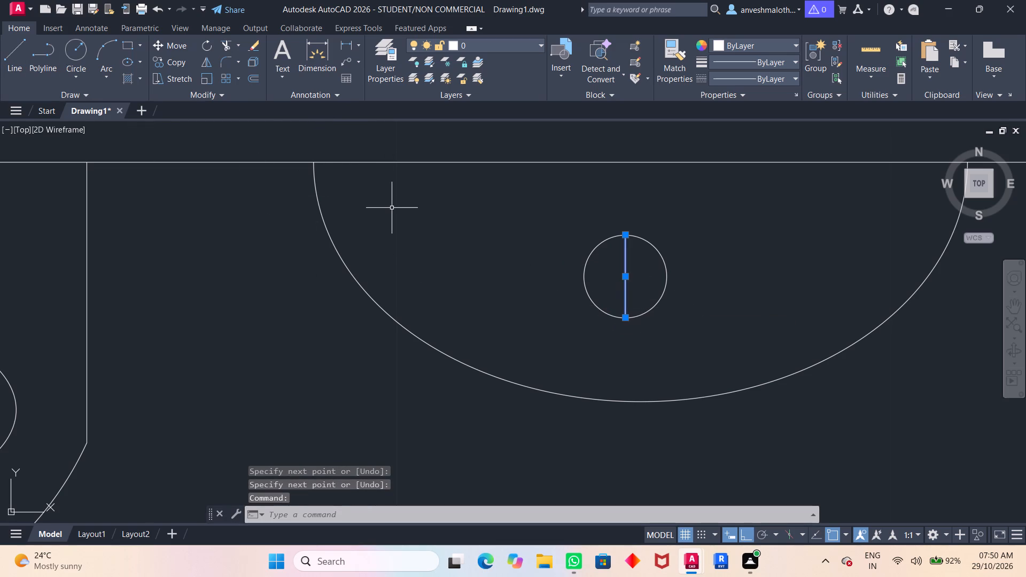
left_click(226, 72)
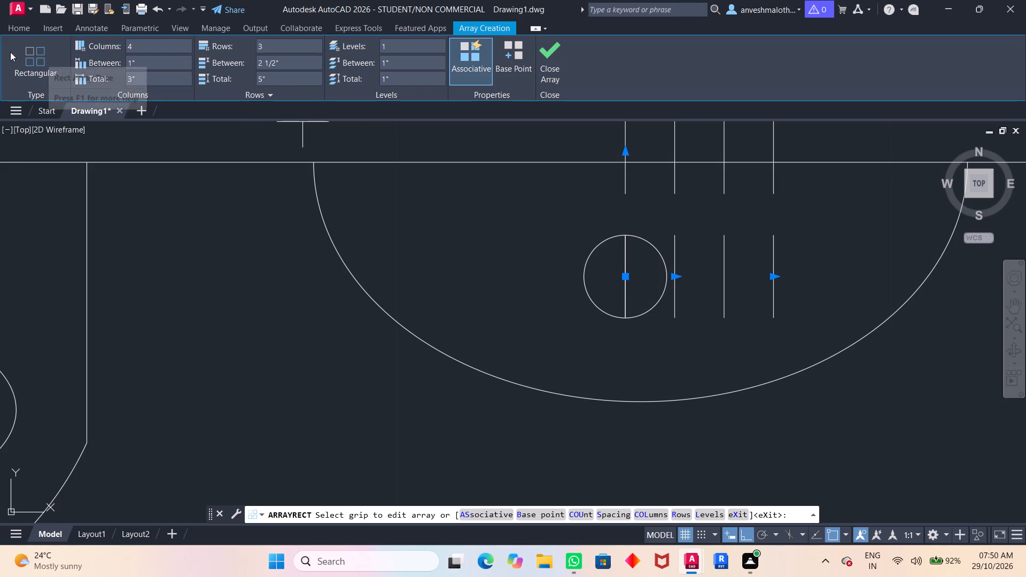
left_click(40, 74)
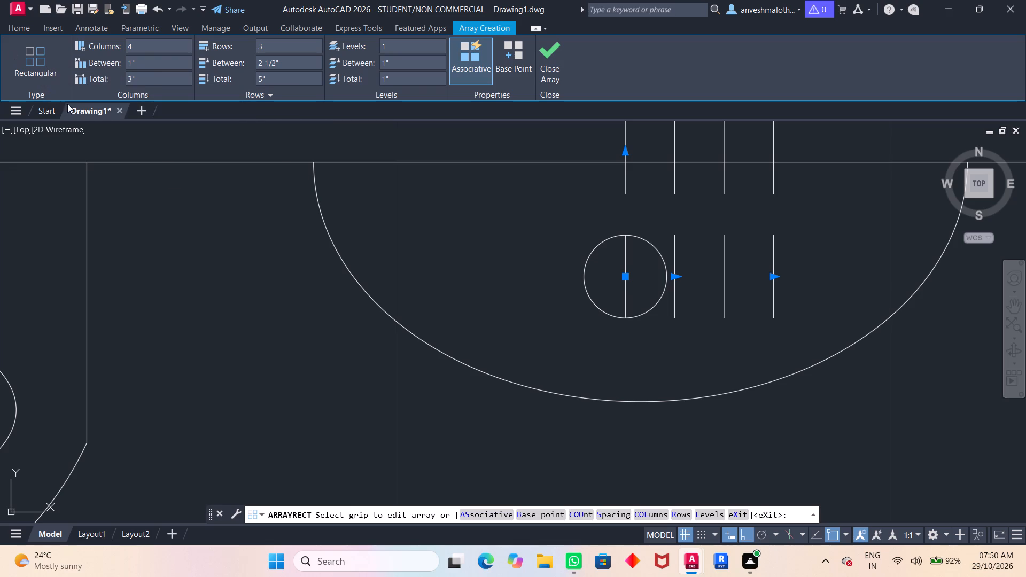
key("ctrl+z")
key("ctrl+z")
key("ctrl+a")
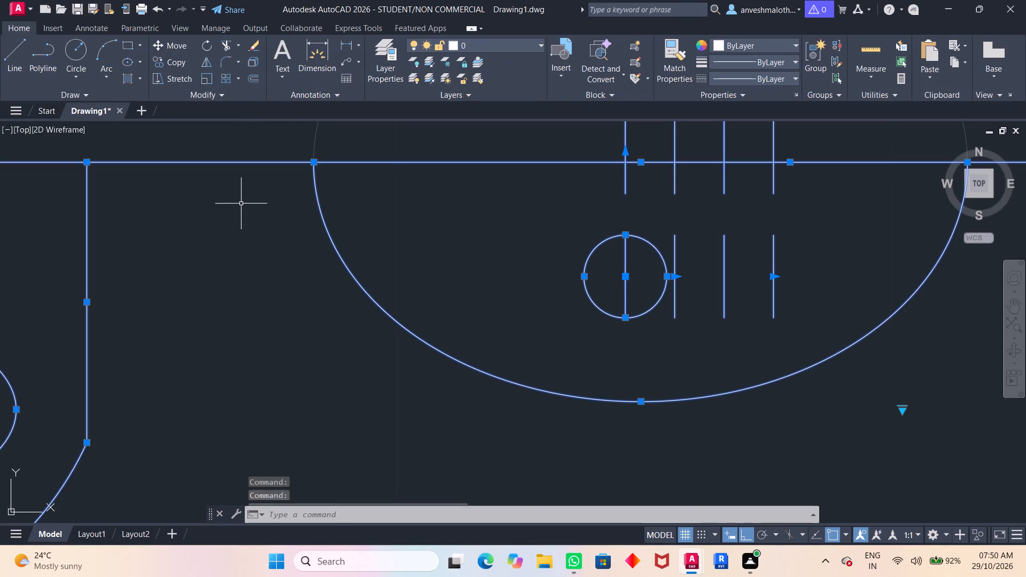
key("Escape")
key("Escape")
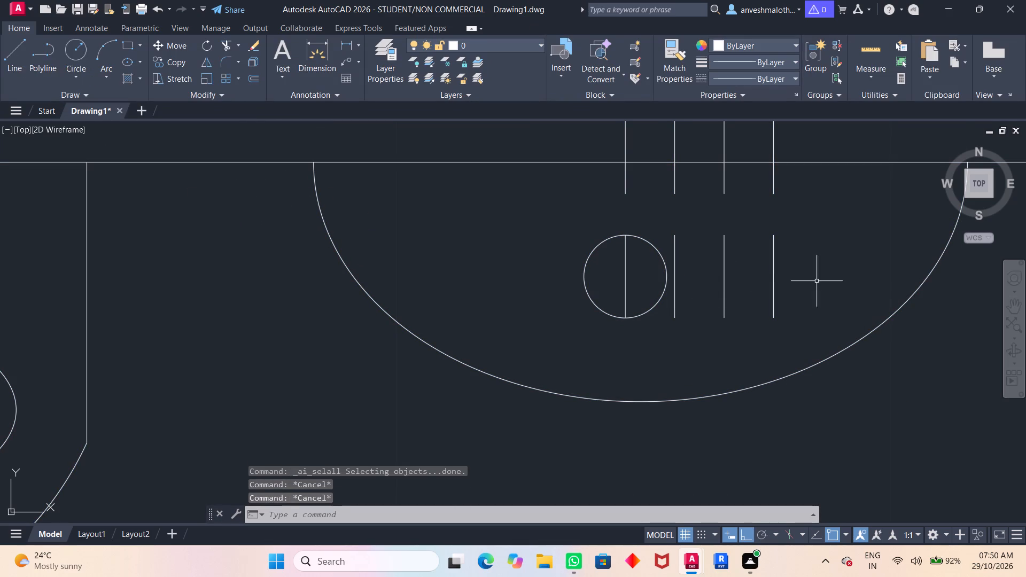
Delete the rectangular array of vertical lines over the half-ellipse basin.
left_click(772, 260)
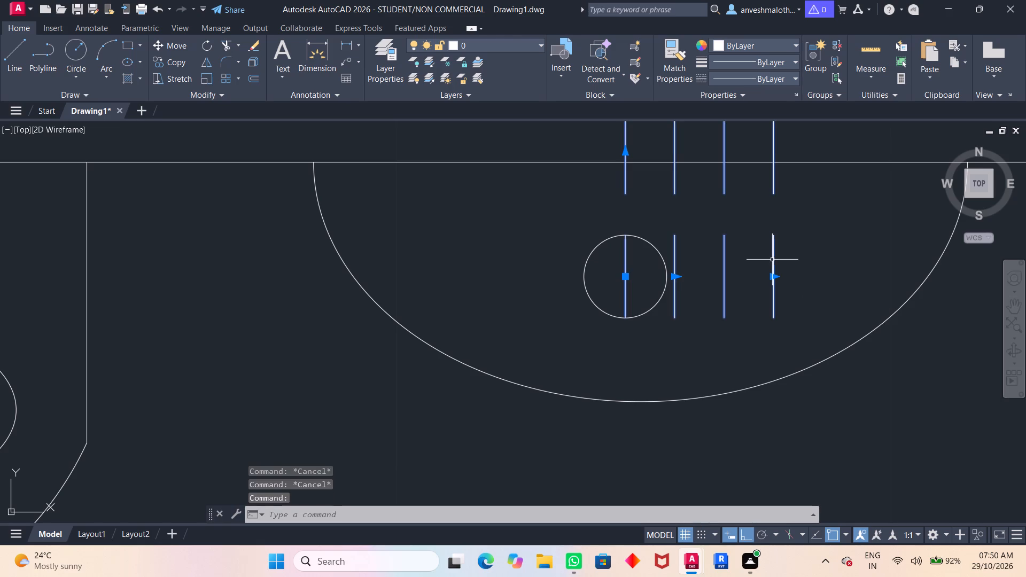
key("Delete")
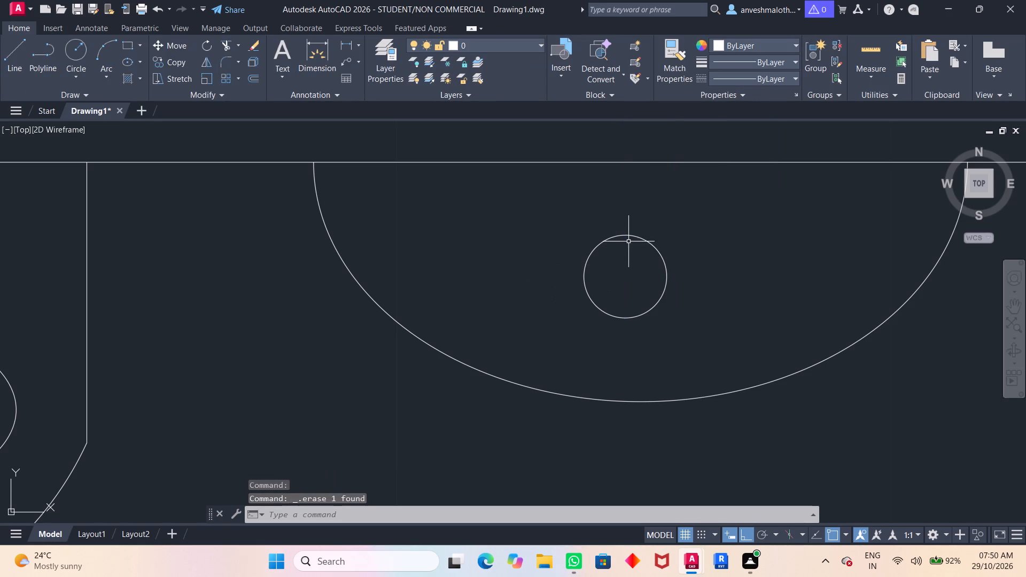
Draw a vertical diameter line about 1 1/2 inches long through the small circle, from its top quadrant to its bottom quadrant.
key("l")
key("Return")
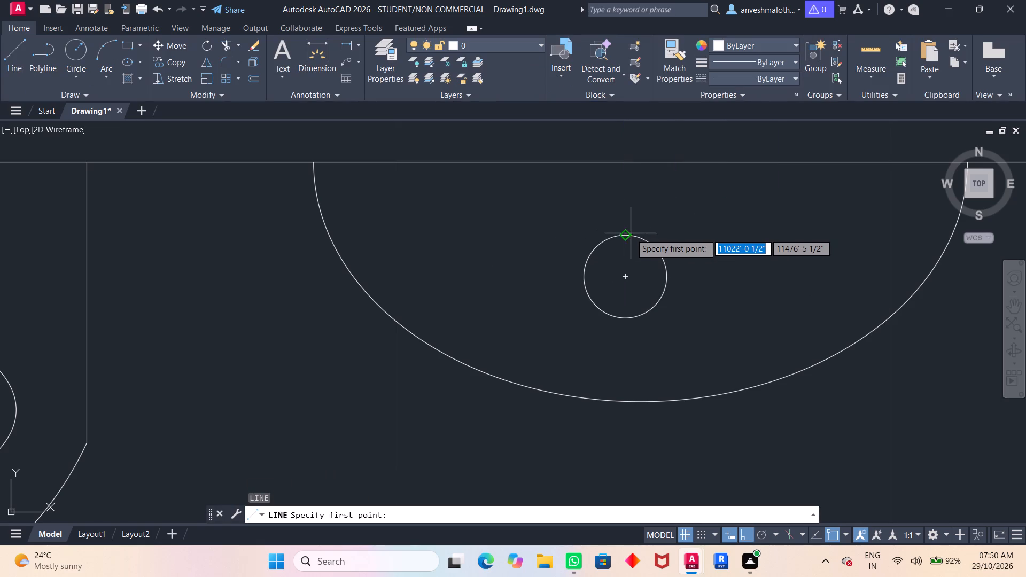
left_click(627, 235)
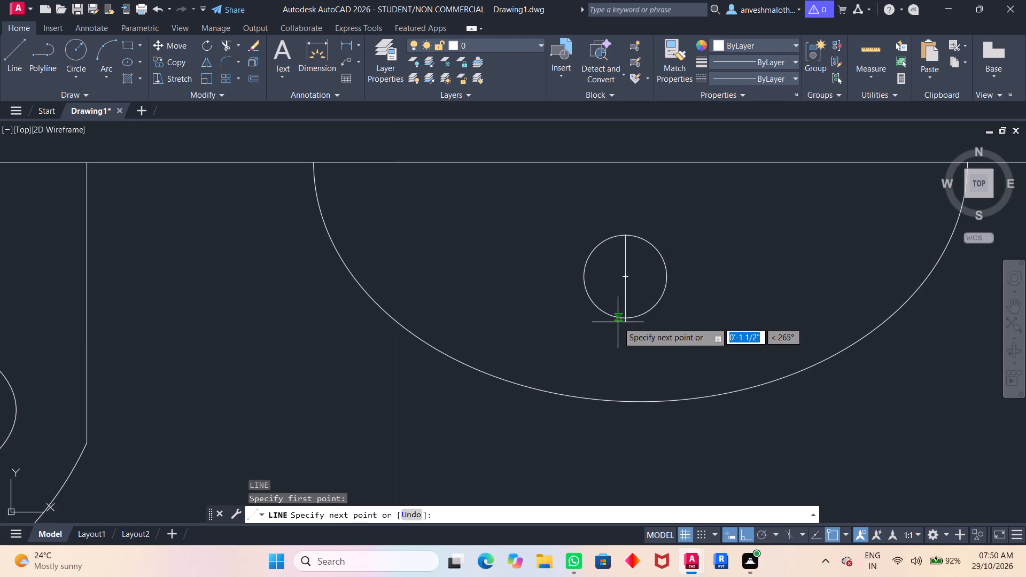
left_click(623, 320)
key("space")
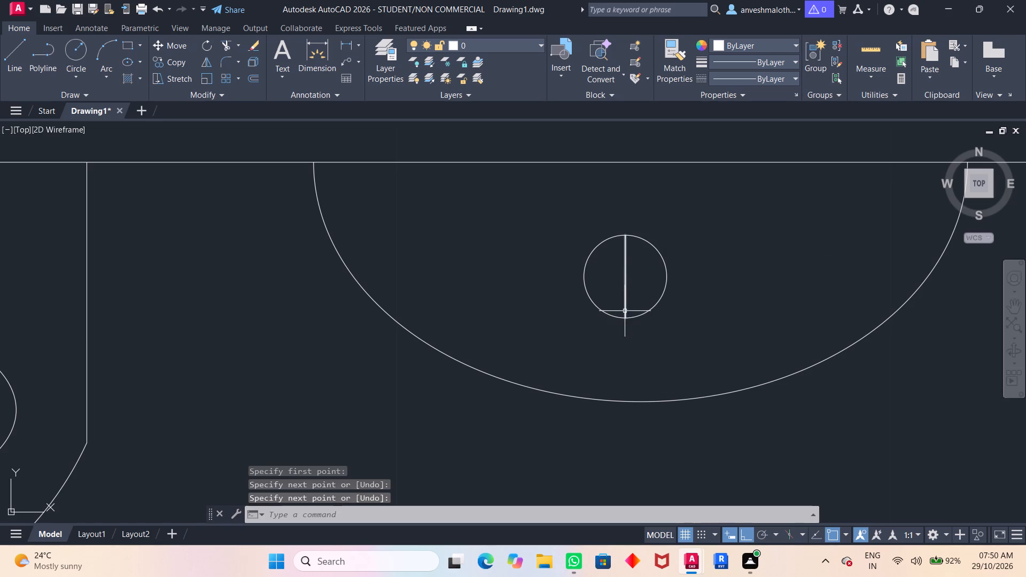
Create a polar array of the vertical diameter line around the small circle's center, with 6 items over 360 degrees.
left_click(623, 271)
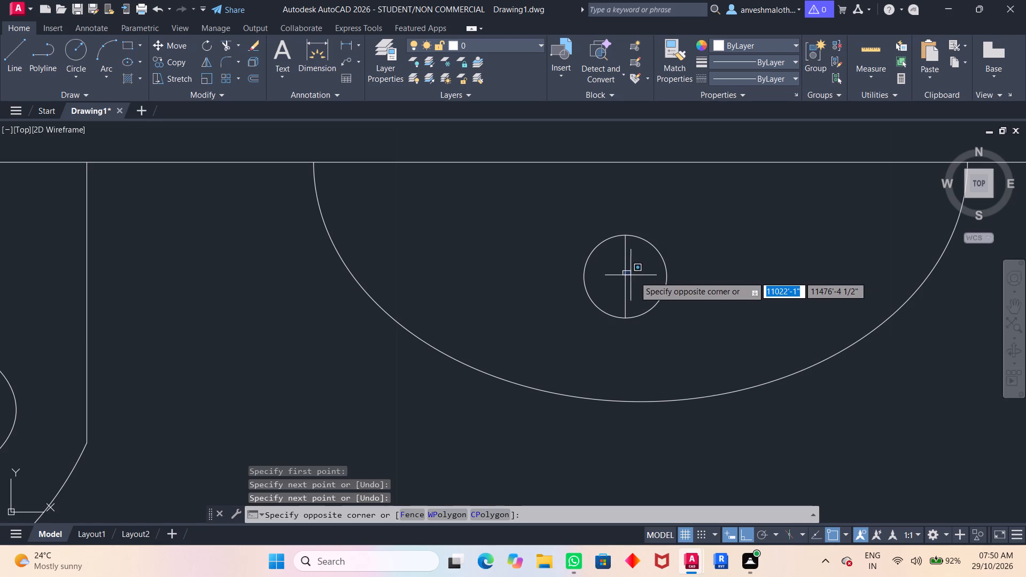
left_click(624, 270)
left_click(623, 268)
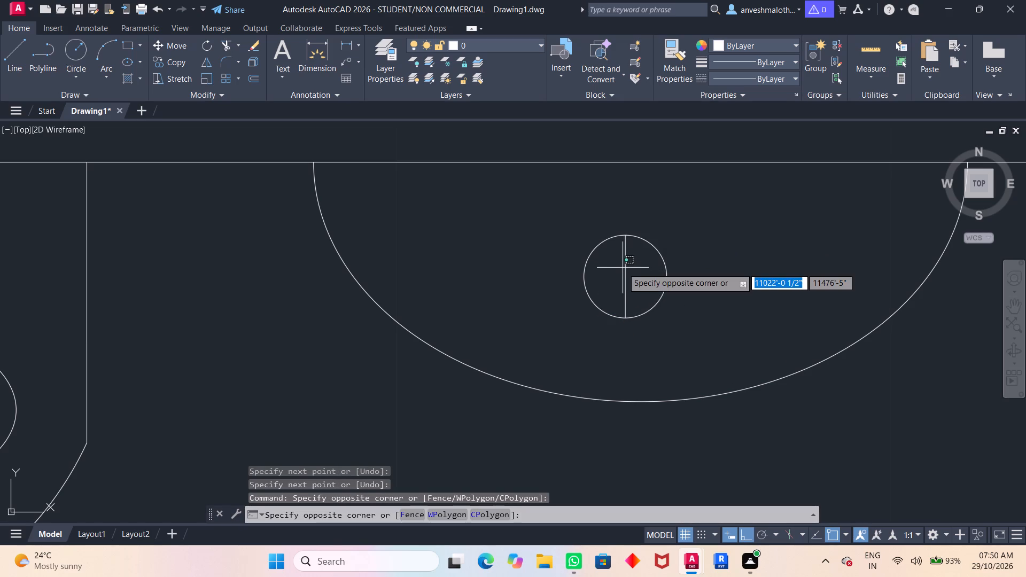
left_click(623, 268)
left_click(627, 268)
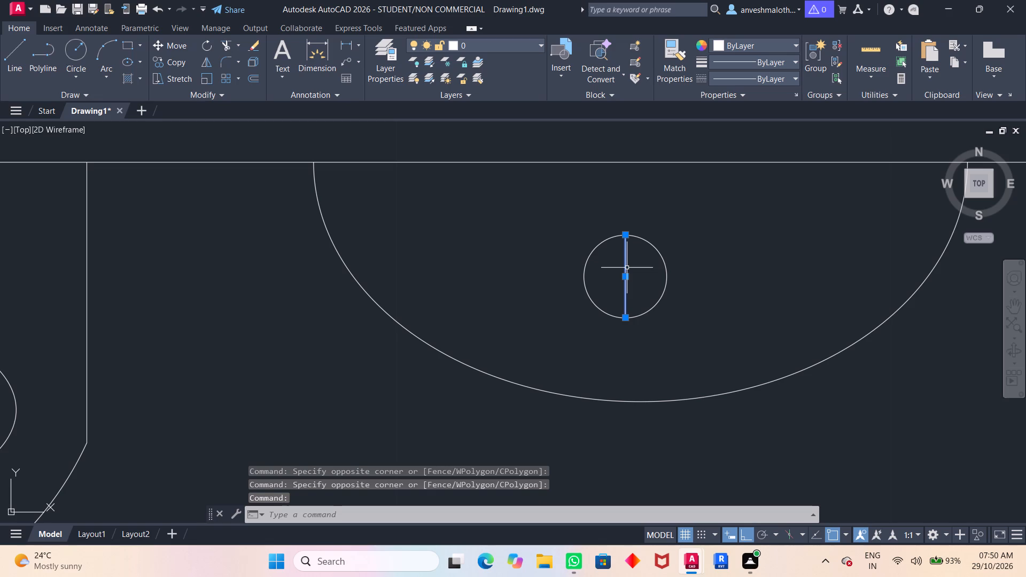
key("a")
left_click(656, 321)
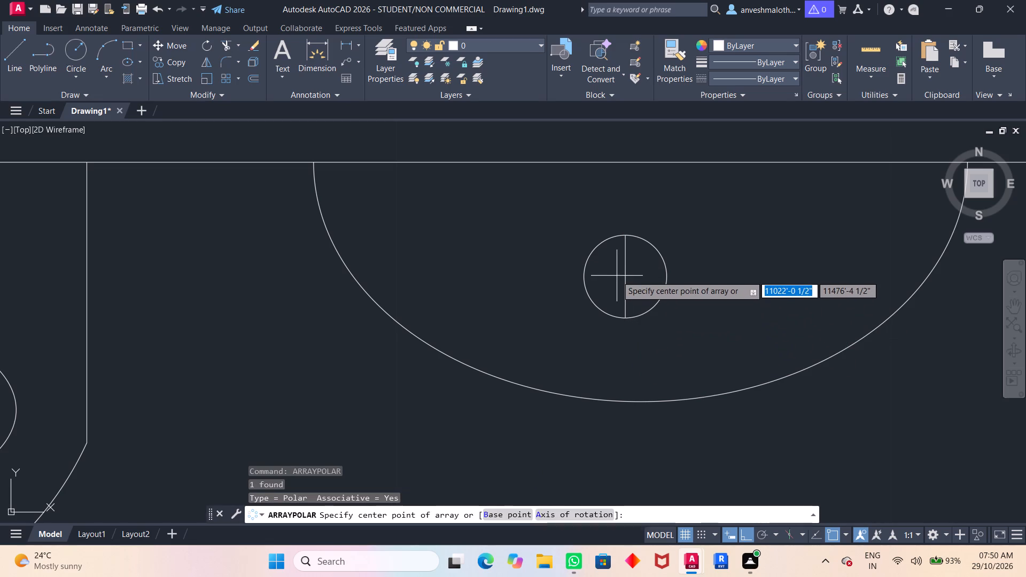
left_click(623, 275)
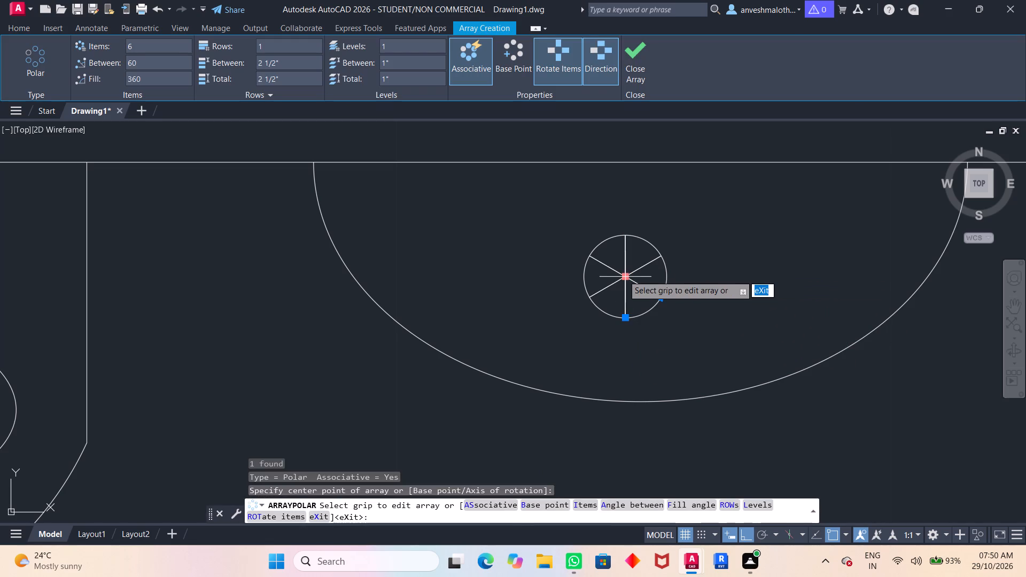
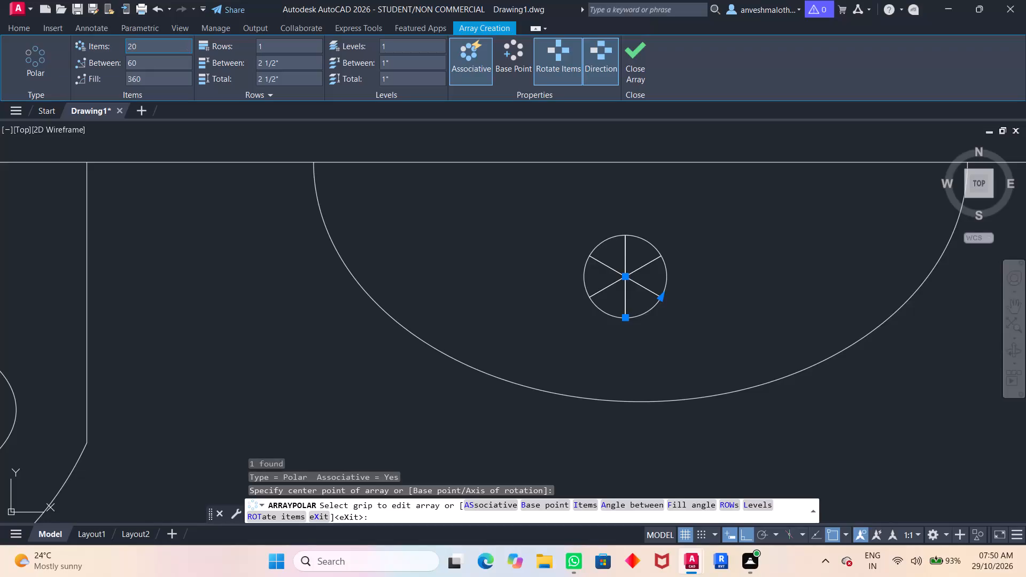
Set the polar array of the drain's diameter line to 20 items over 360 degrees and close the array.
scroll(435, 233, "down", 2)
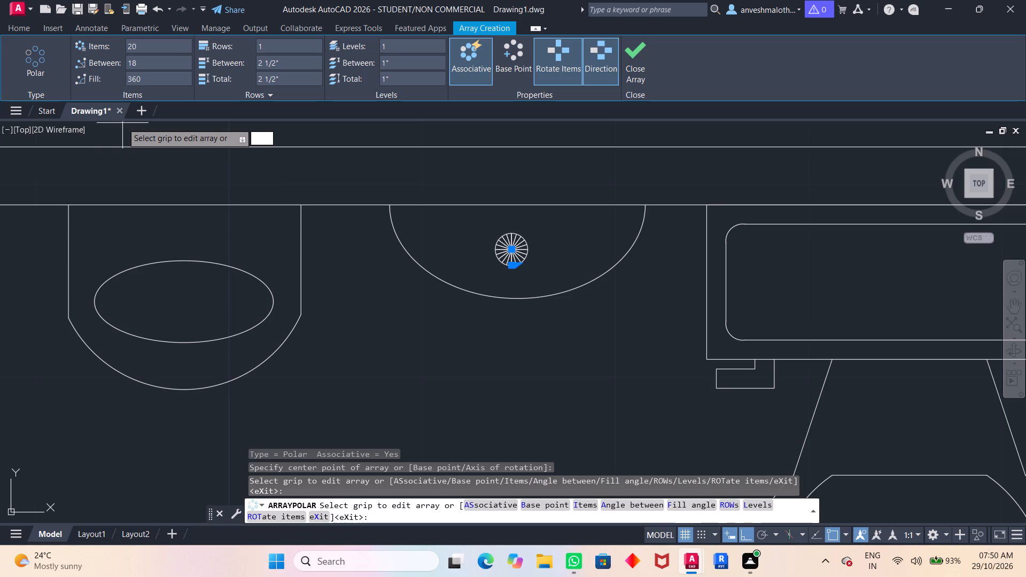
scroll(133, 173, "down", 3)
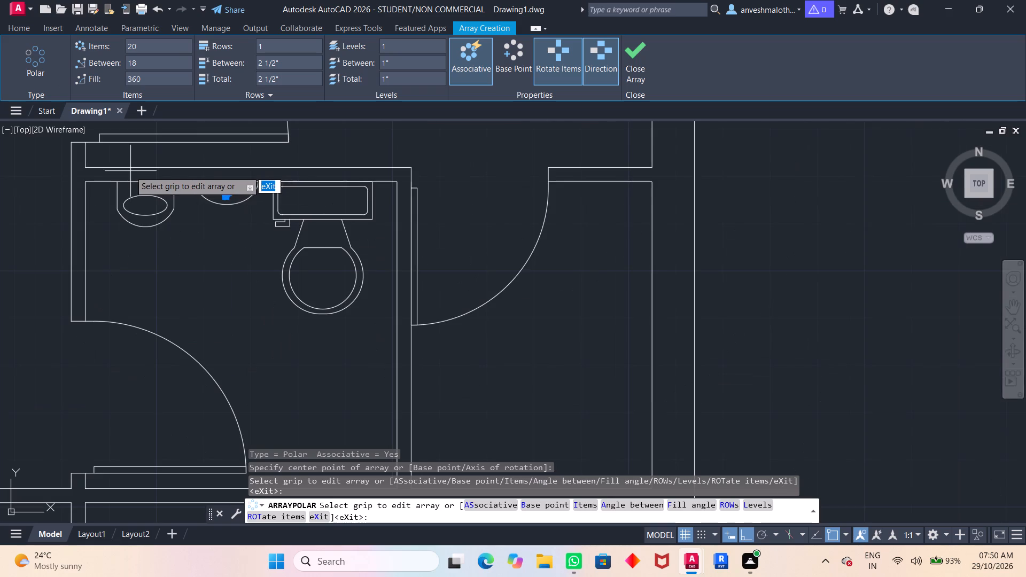
scroll(130, 171, "down", 1)
middle_click_drag(222, 227, 341, 245)
left_click(271, 249)
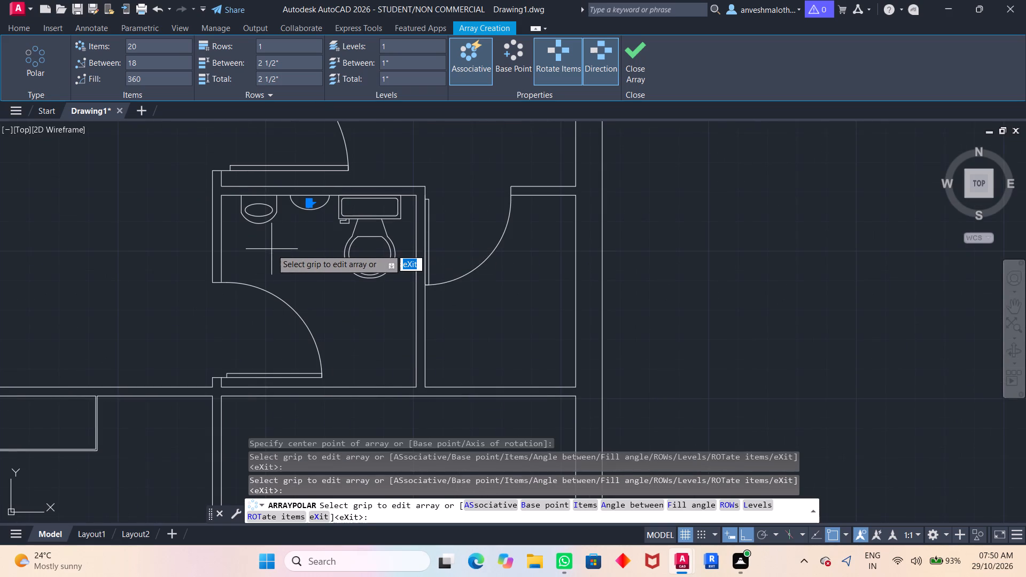
key("Escape")
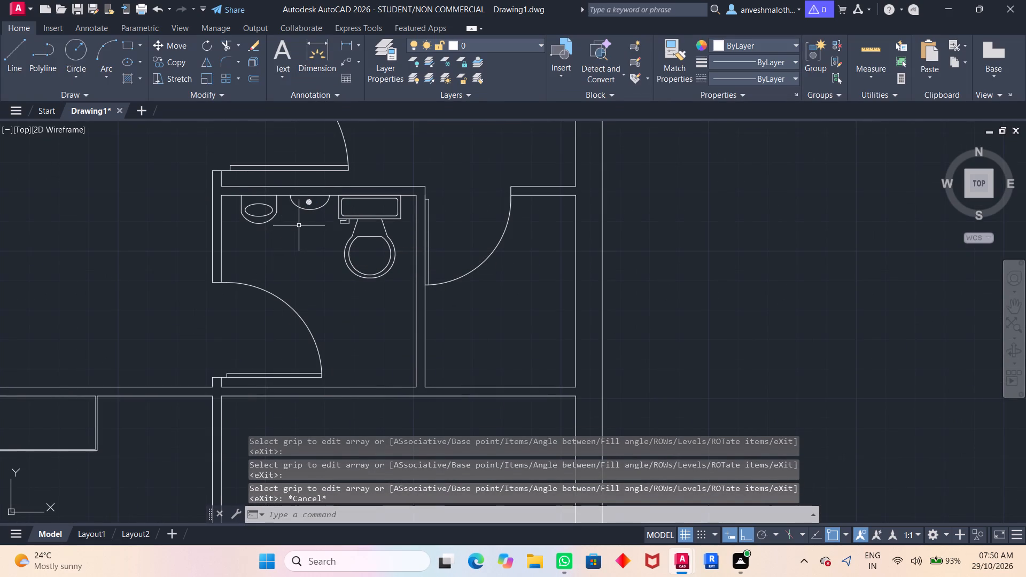
Copy the spoked circular drain from the half-ellipse basin and paste it at the middle of the oval bowl in the neighbouring basin.
scroll(294, 225, "up", 1)
middle_click_drag(290, 225, 292, 239)
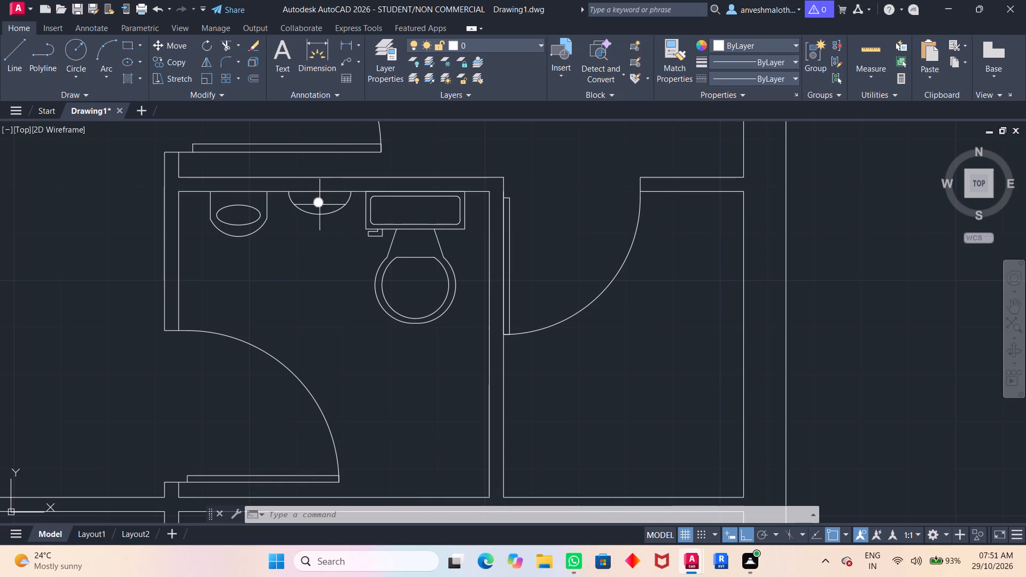
scroll(315, 206, "up", 4)
left_click(386, 141)
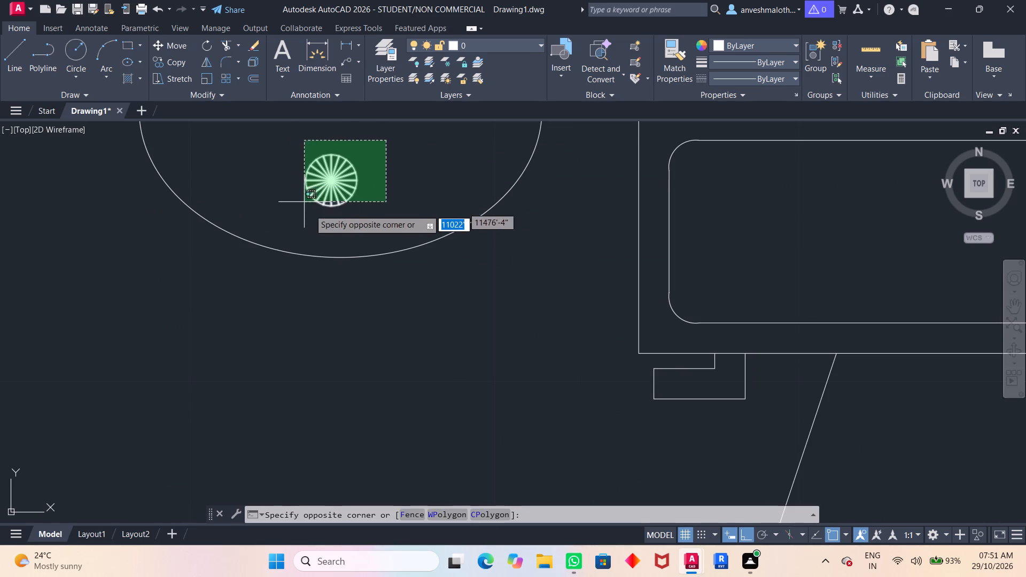
left_click(290, 215)
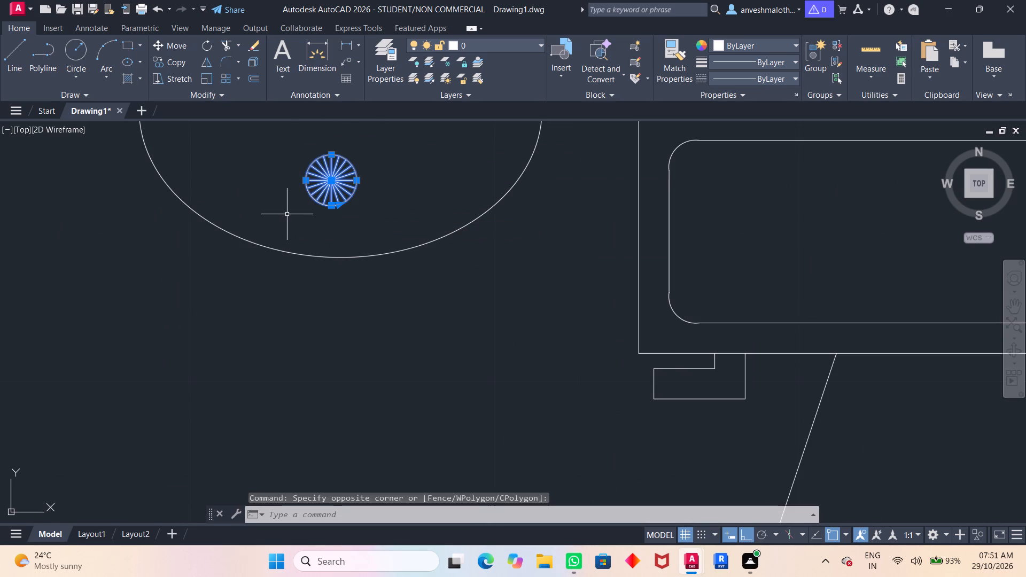
key("ctrl+c")
key("ctrl+v")
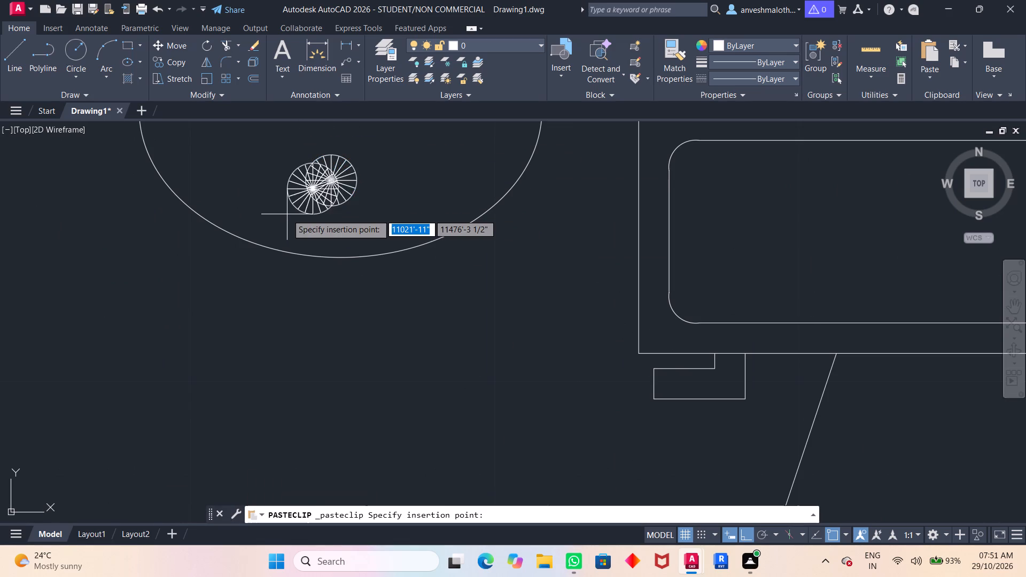
scroll(287, 214, "down", 3)
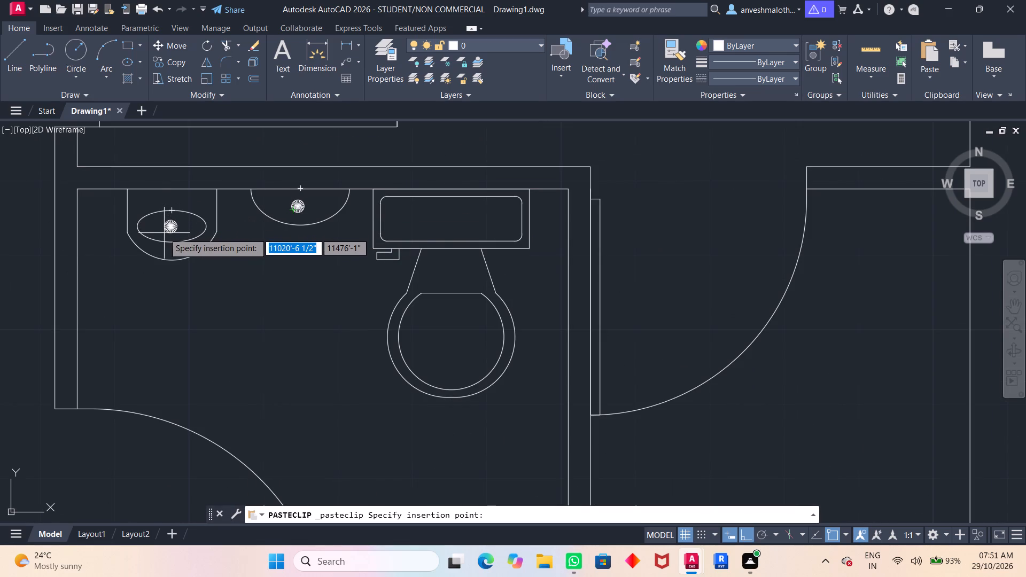
left_click(164, 233)
scroll(164, 233, "up", 4)
scroll(165, 233, "down", 2)
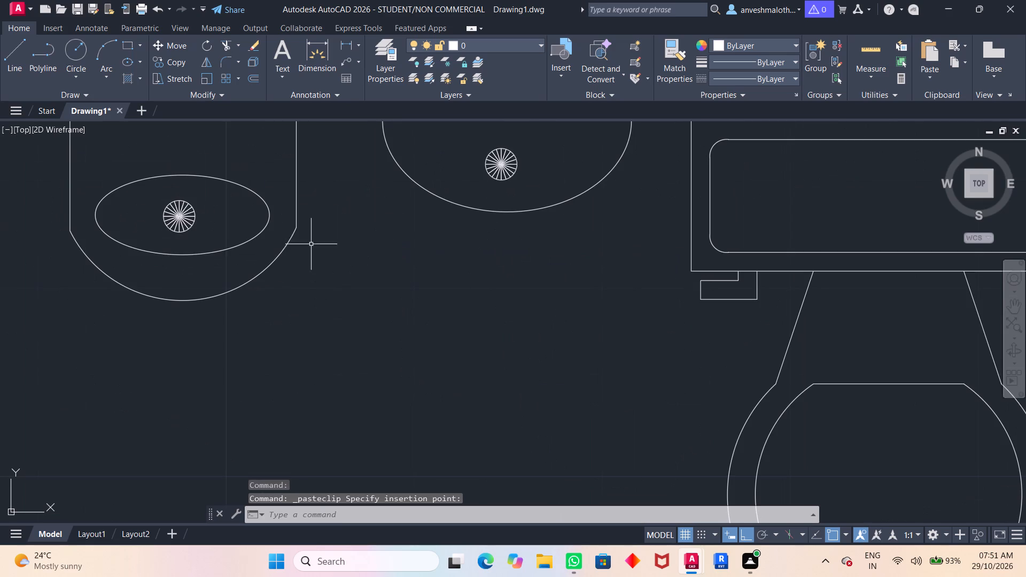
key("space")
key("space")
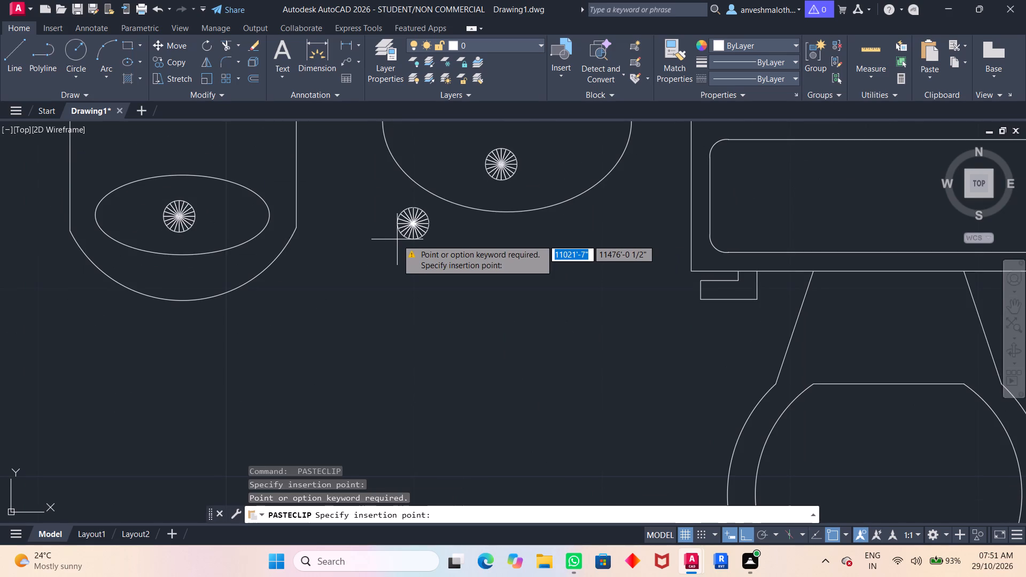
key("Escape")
Draw a small upright rectangle as a tap above the oval basin's drain, overlapping the oval's upper edge.
scroll(397, 239, "down", 4)
scroll(396, 239, "up", 3)
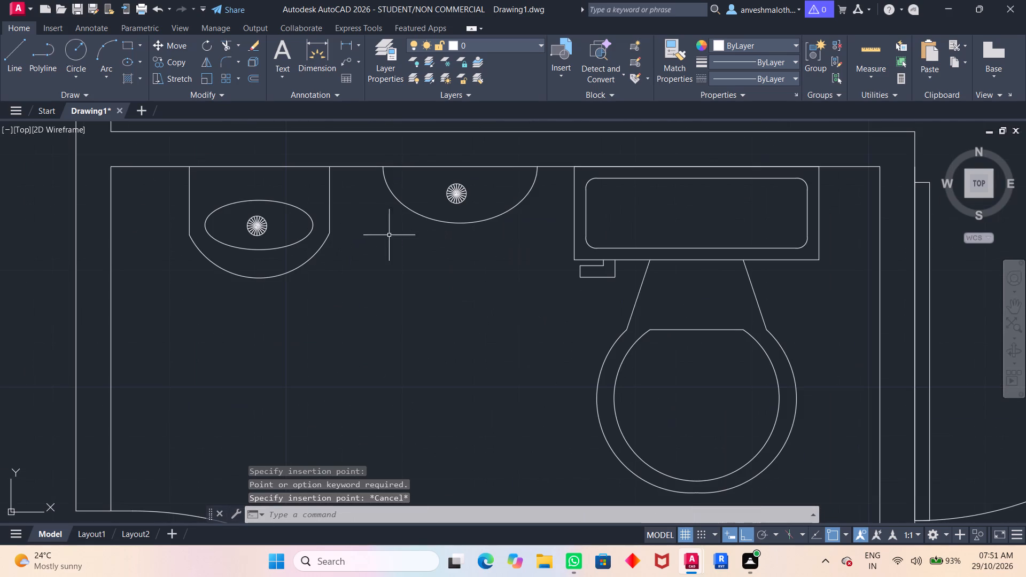
left_click(130, 48)
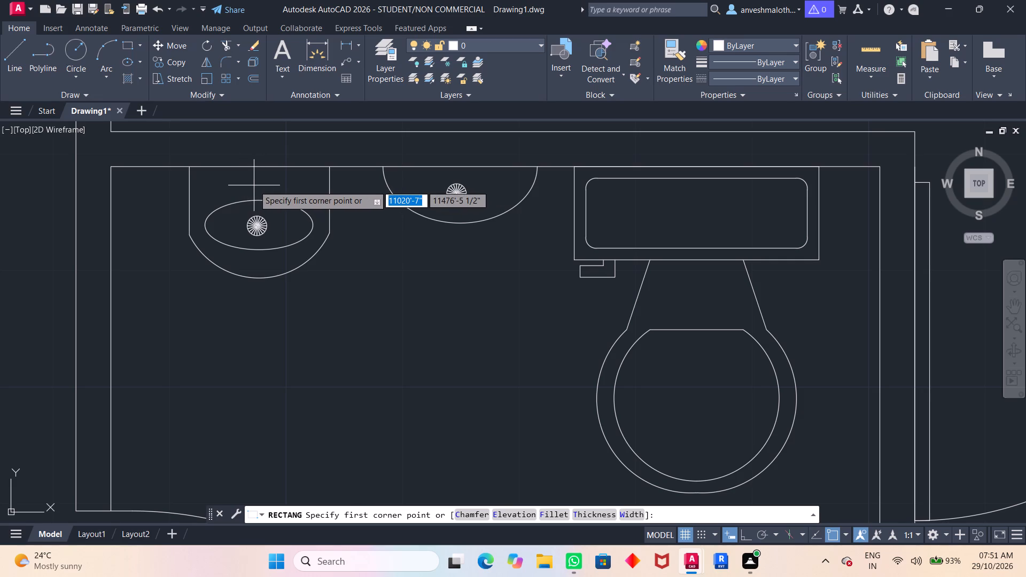
left_click(254, 185)
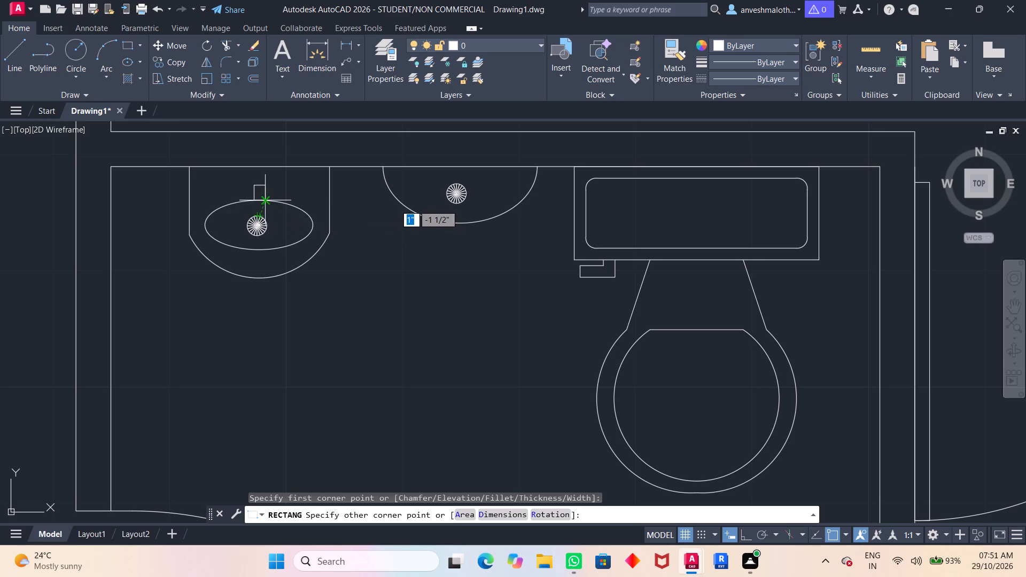
scroll(267, 207, "up", 4)
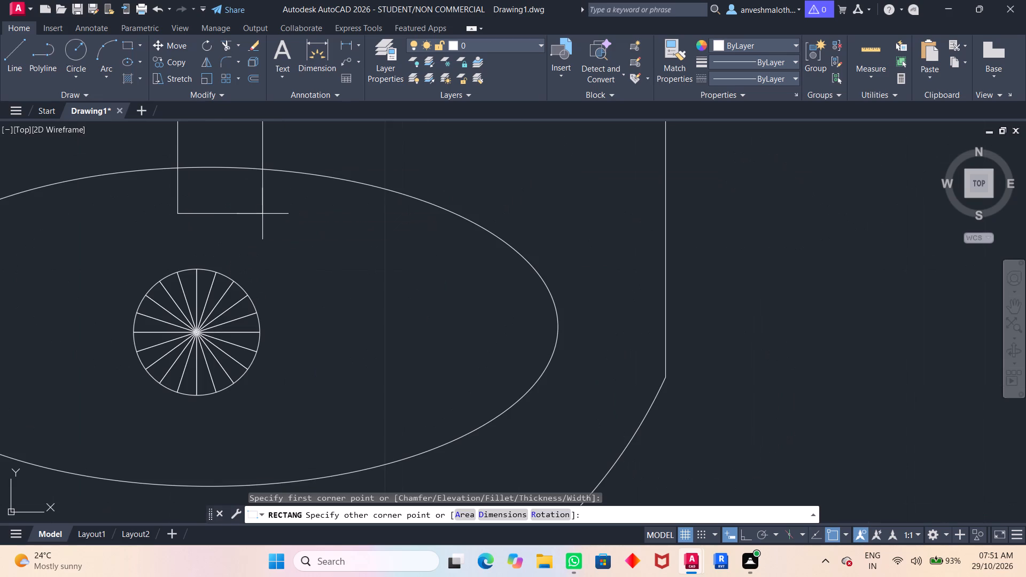
left_click(262, 214)
Draw a tap rectangle about 1/2 inch by 1 inch from the wall line down toward the half-ellipse basin's drain.
scroll(278, 207, "down", 3)
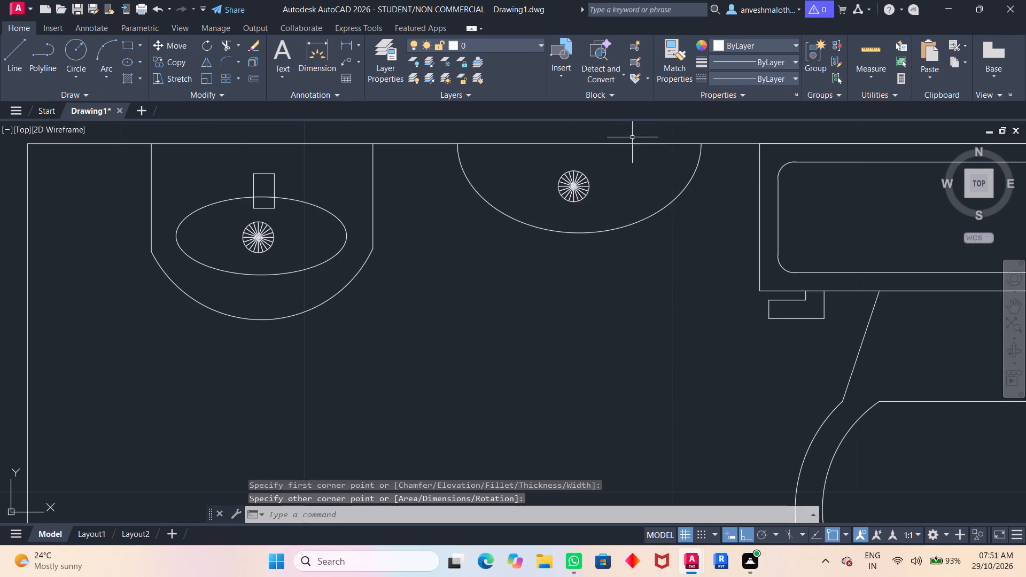
scroll(592, 169, "down", 1)
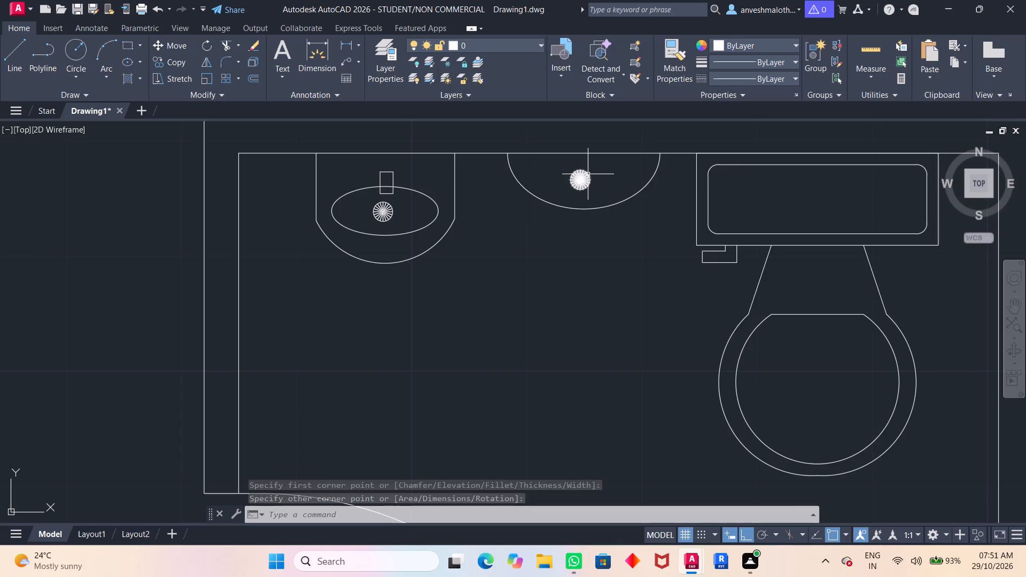
scroll(588, 174, "up", 2)
scroll(588, 174, "down", 2)
scroll(587, 150, "up", 1)
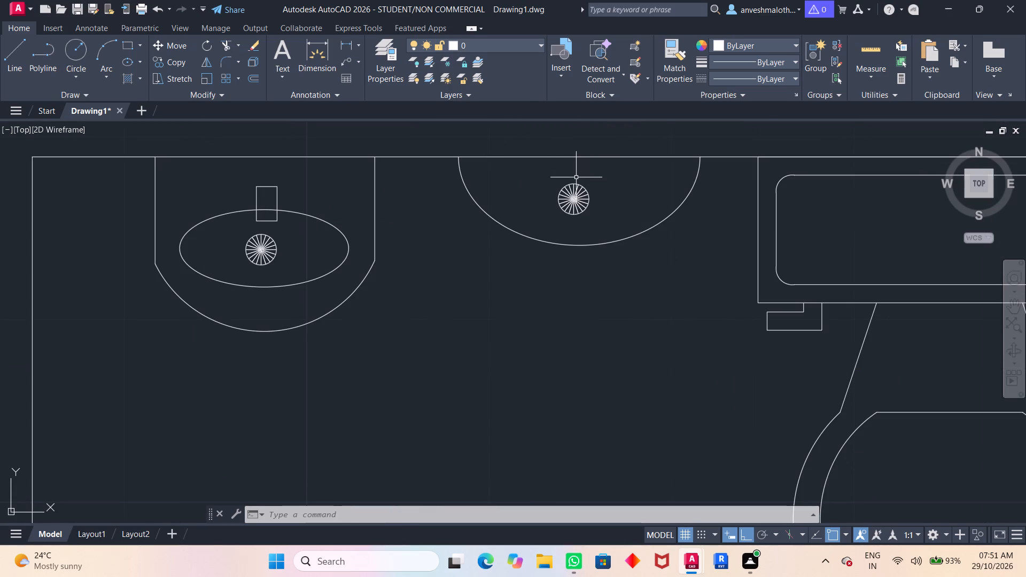
scroll(576, 177, "up", 2)
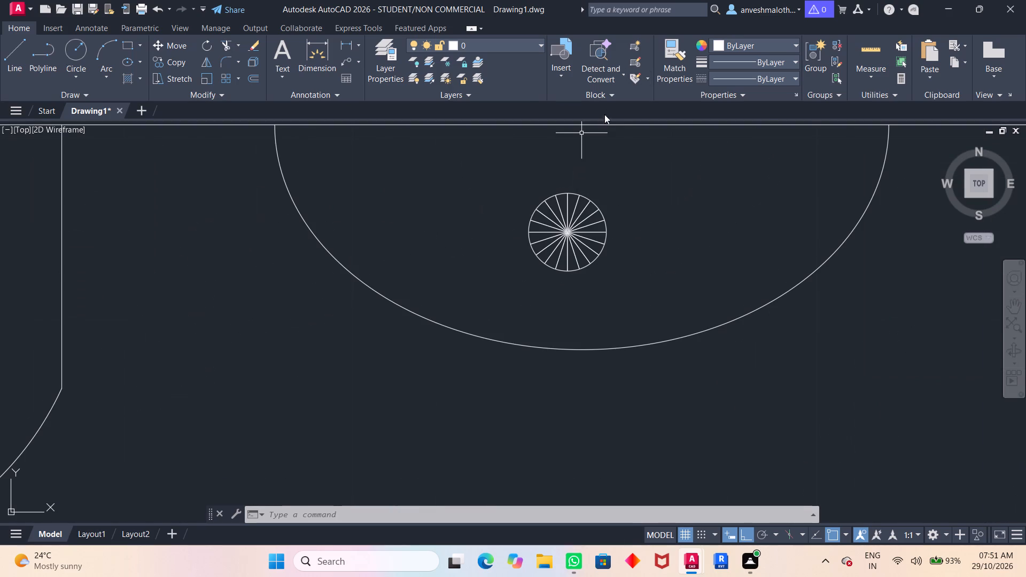
scroll(604, 118, "down", 1)
key("space")
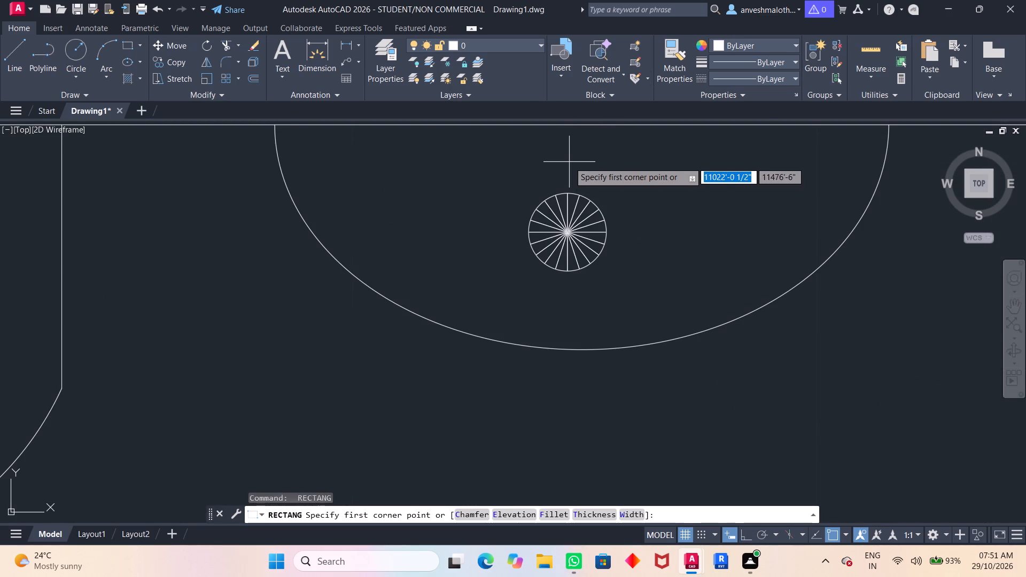
middle_click_drag(560, 170, 550, 255)
left_click(554, 211)
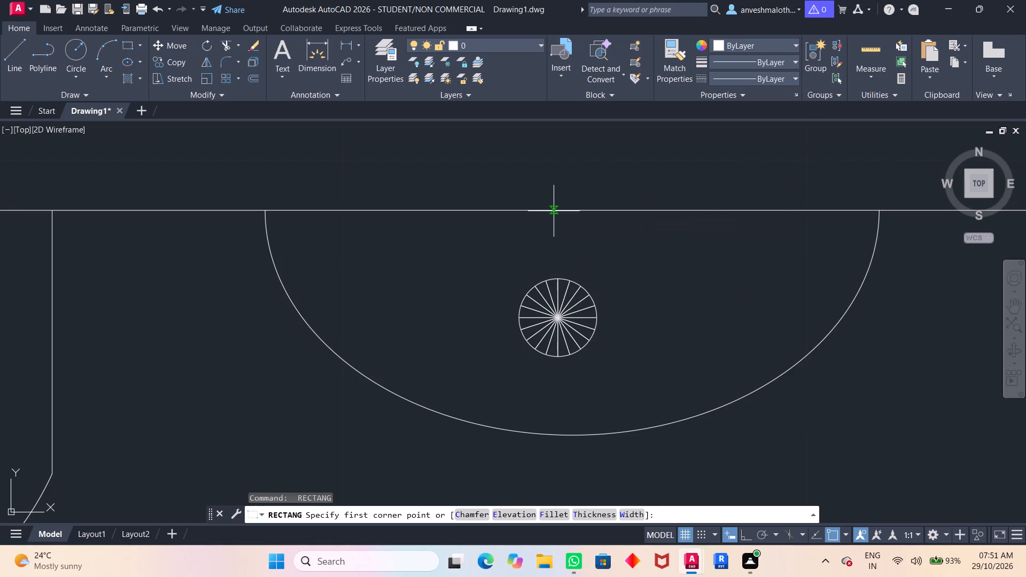
left_click(575, 260)
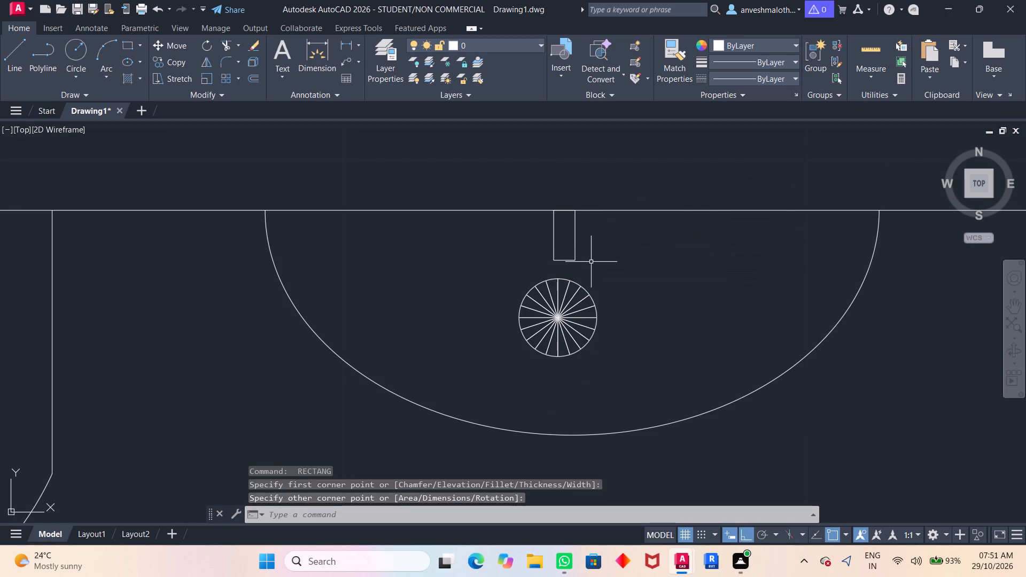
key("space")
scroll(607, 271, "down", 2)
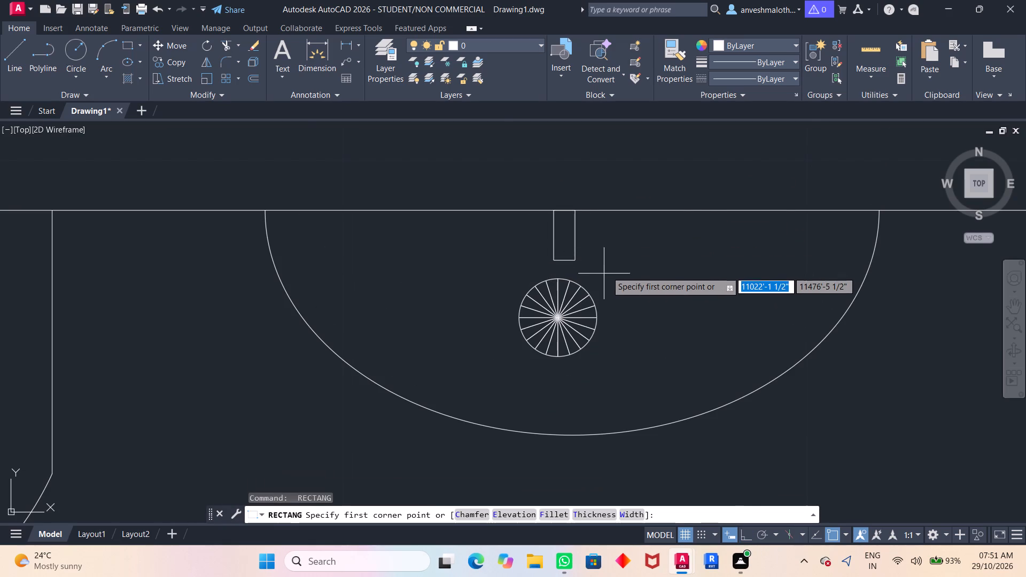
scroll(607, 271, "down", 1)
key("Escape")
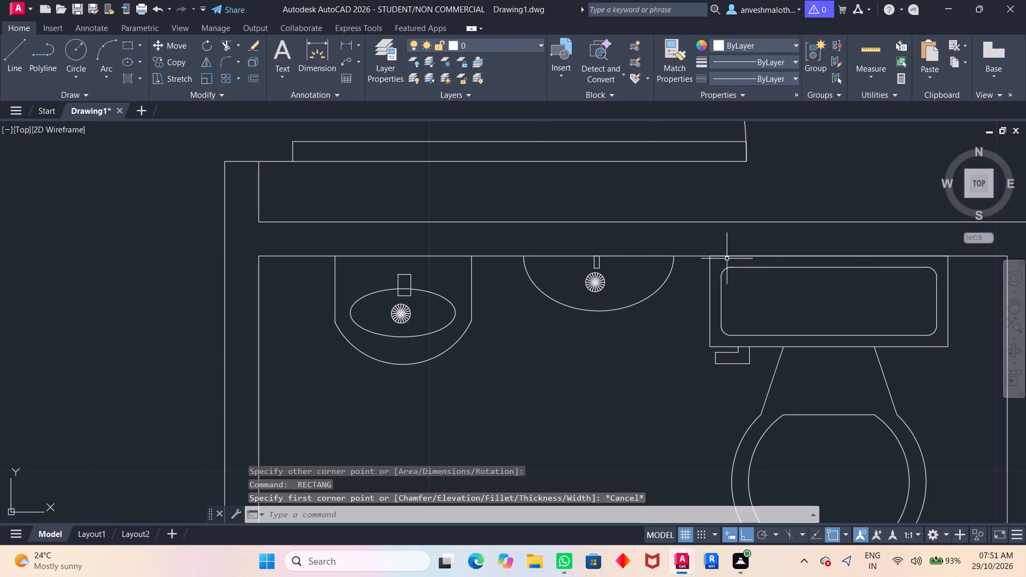
Copy both detailed wall basins with their drains and taps and paste the pair in the open room beside the upper bathroom.
scroll(766, 233, "down", 1)
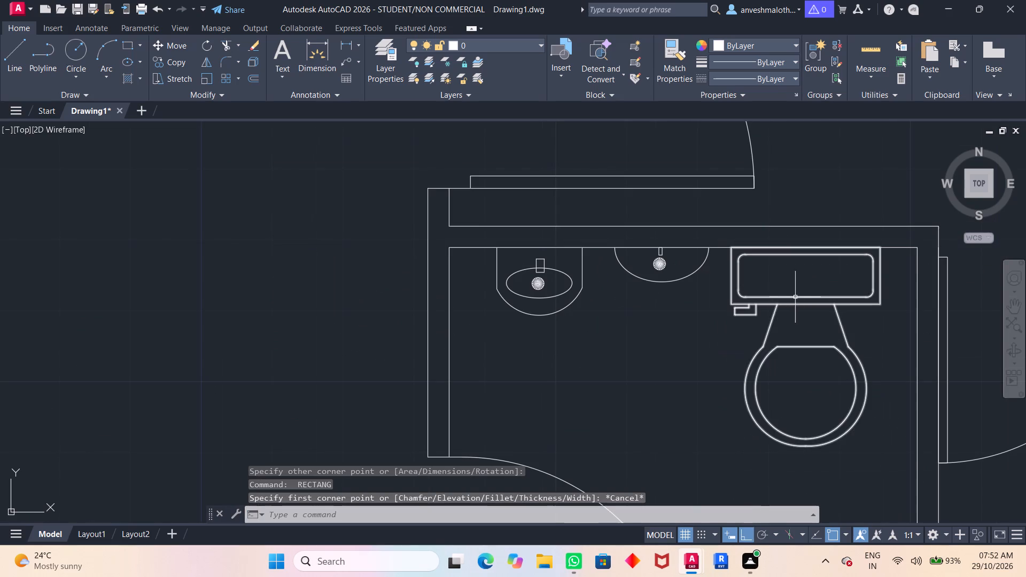
middle_click_drag(818, 293, 536, 225)
scroll(548, 212, "down", 2)
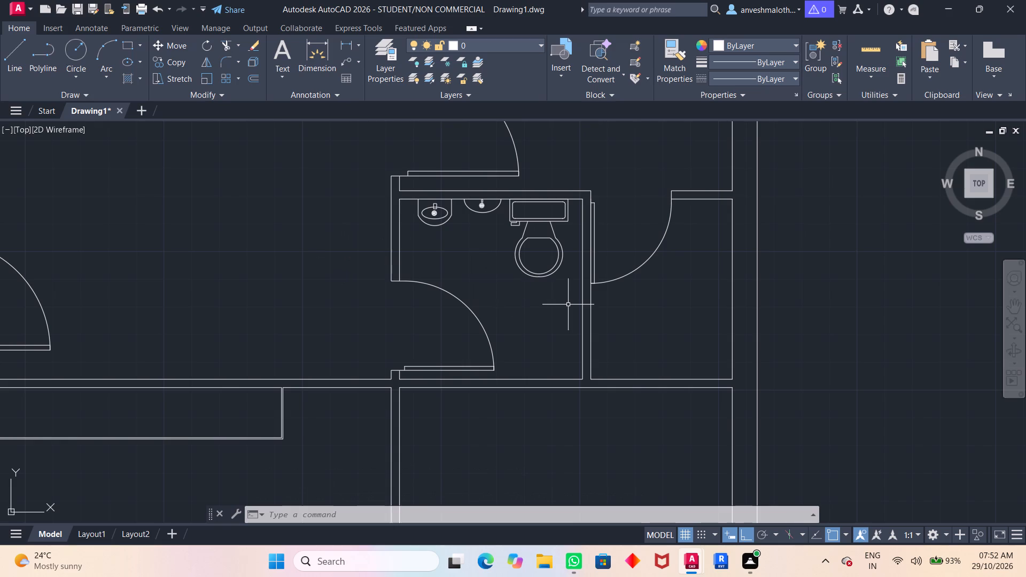
scroll(530, 273, "up", 2)
middle_click_drag(463, 267, 651, 454)
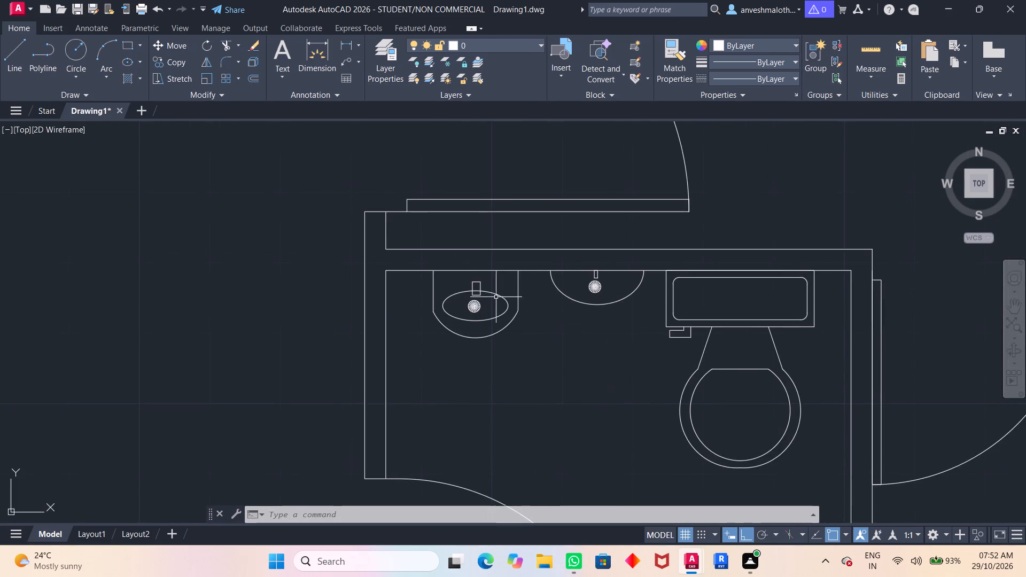
scroll(493, 292, "up", 2)
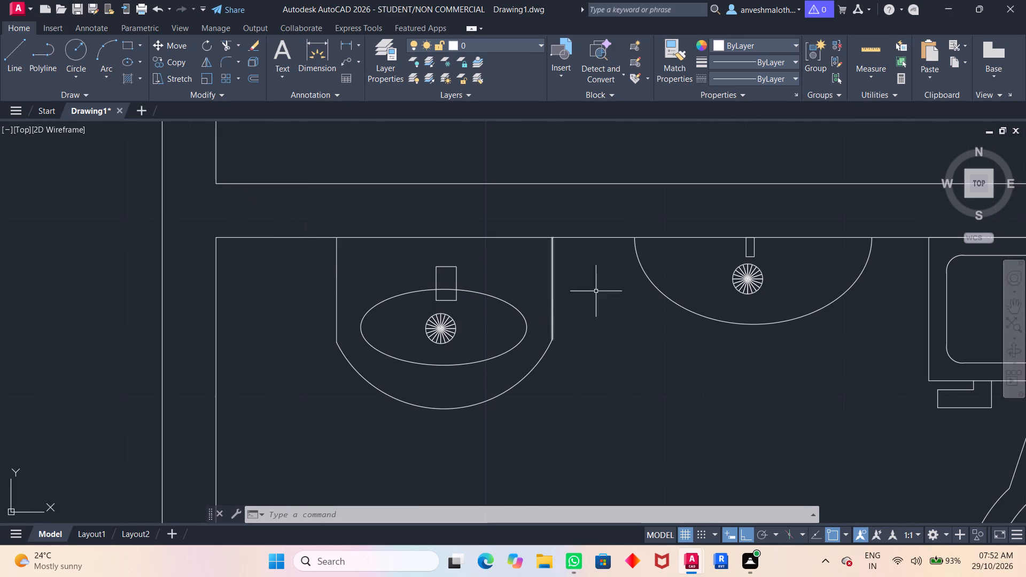
left_click(609, 267)
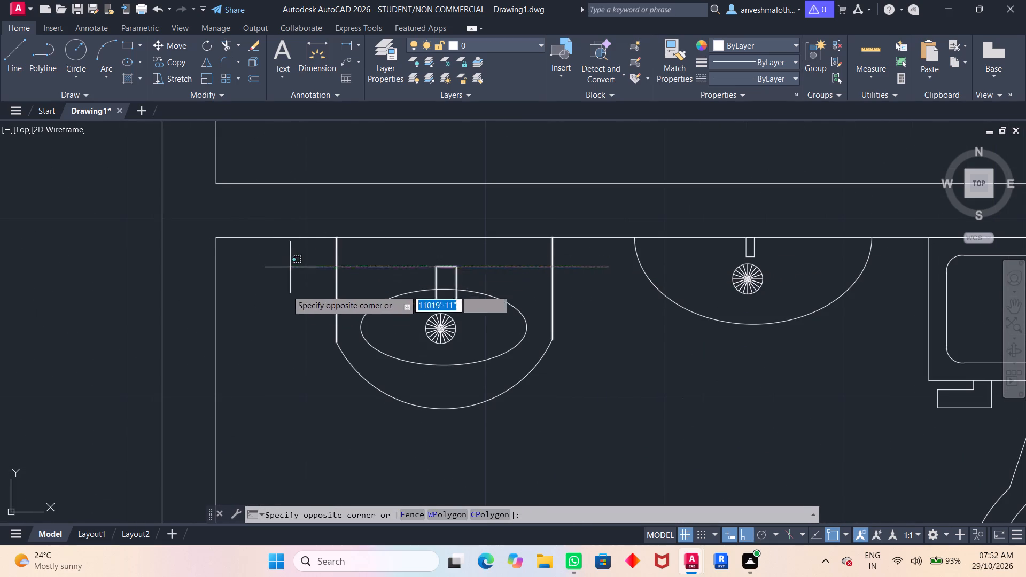
left_click(305, 431)
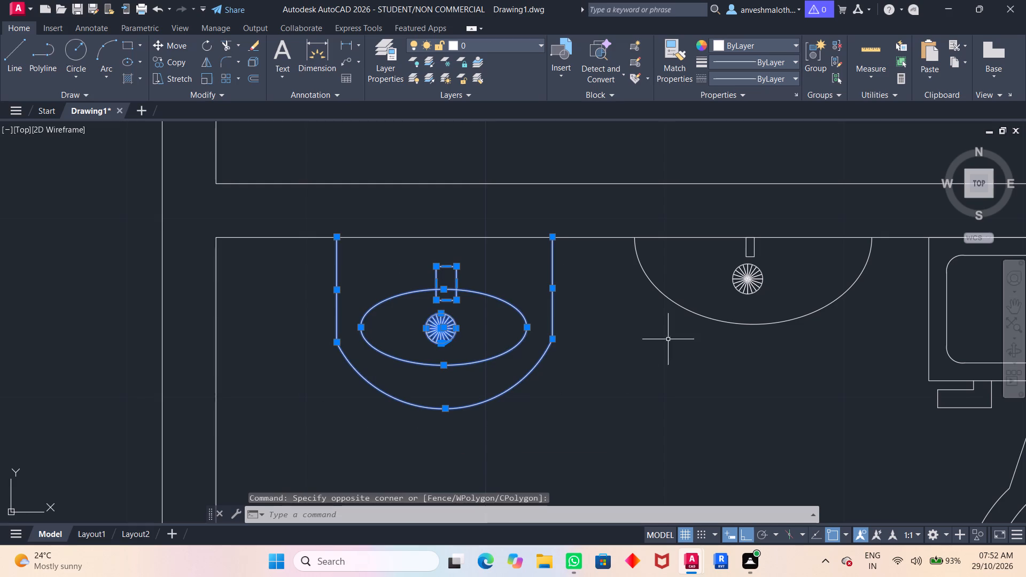
left_click(905, 252)
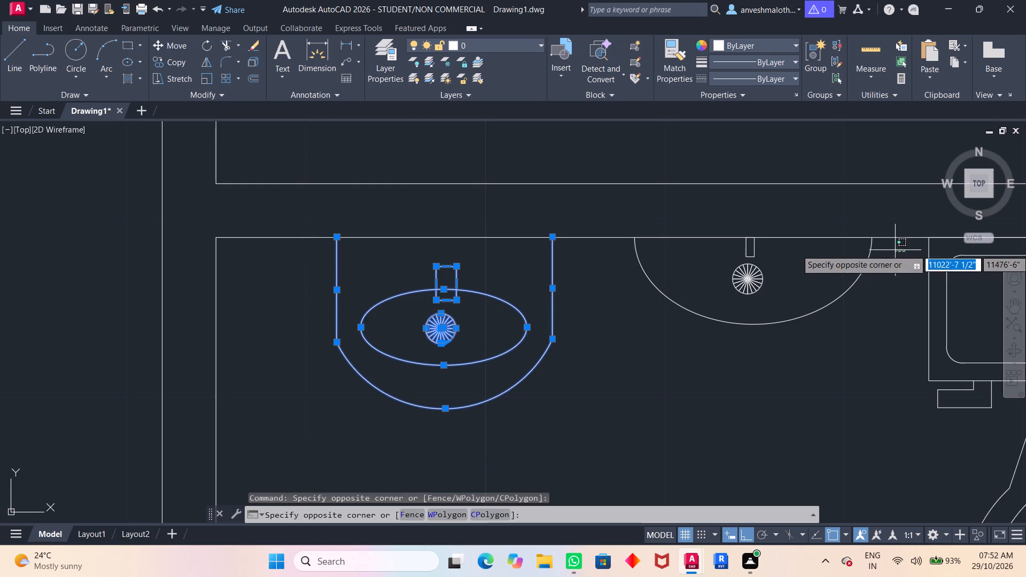
left_click(596, 317)
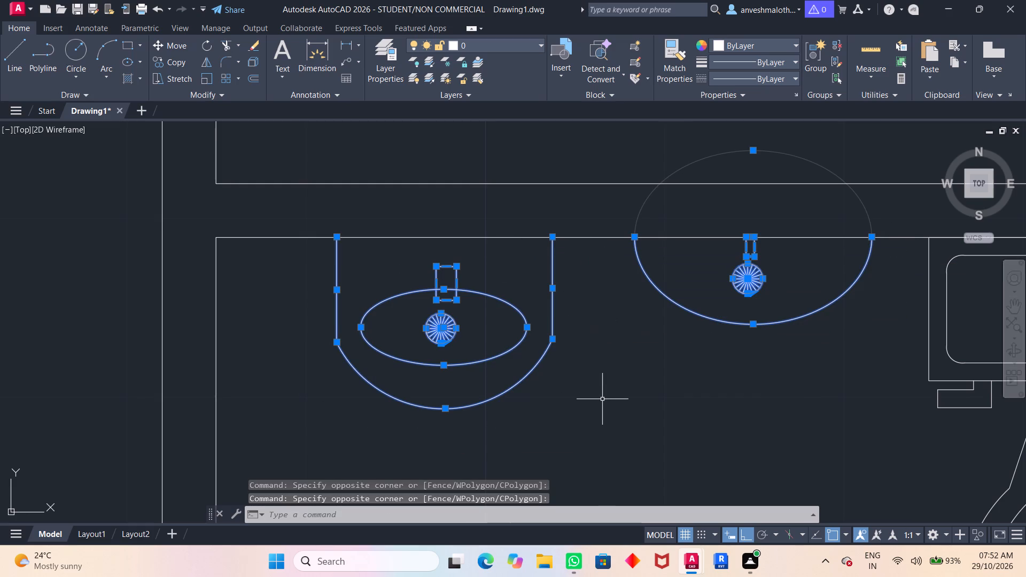
key("ctrl+c")
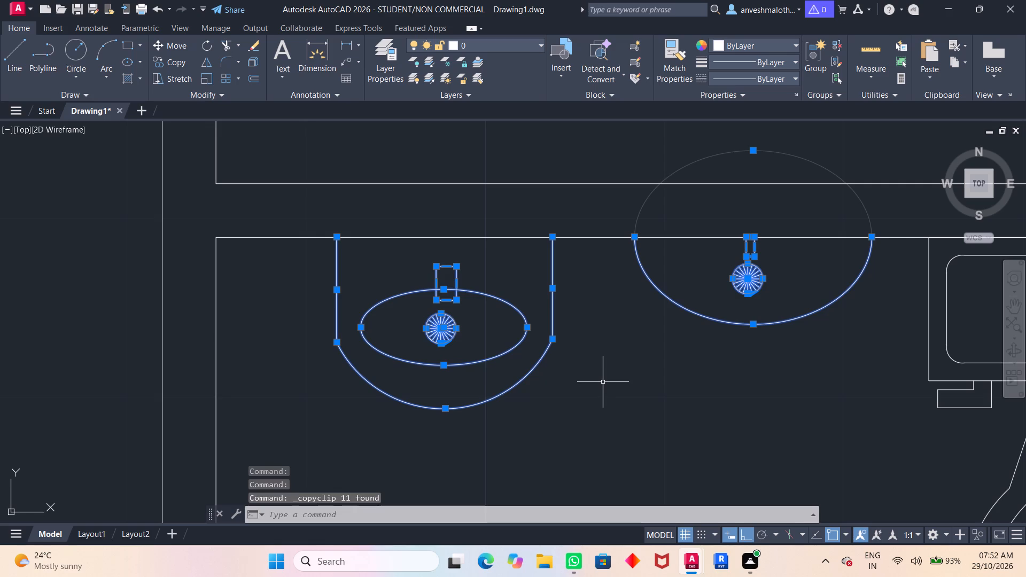
key("ctrl+v")
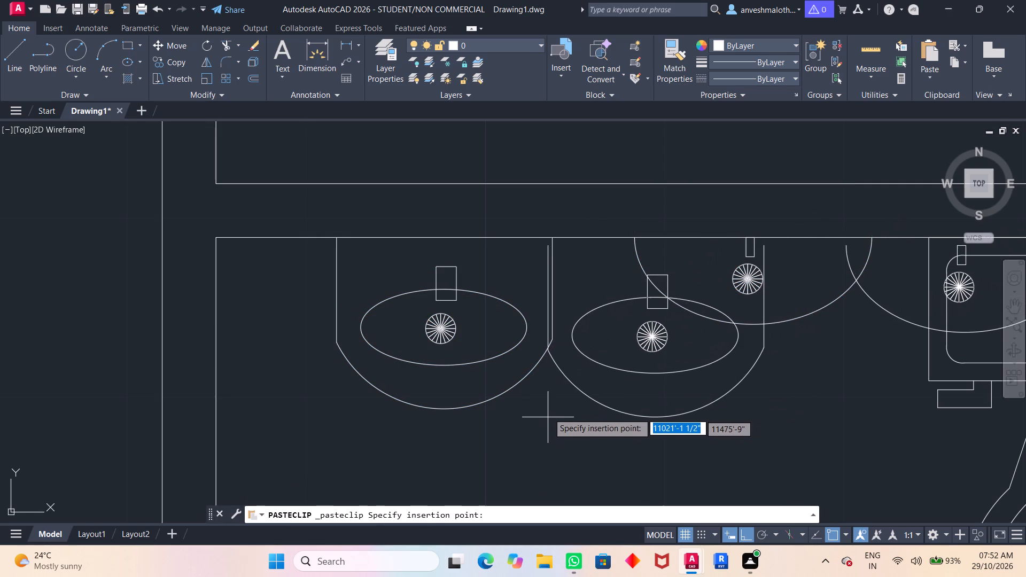
scroll(485, 576, "down", 2)
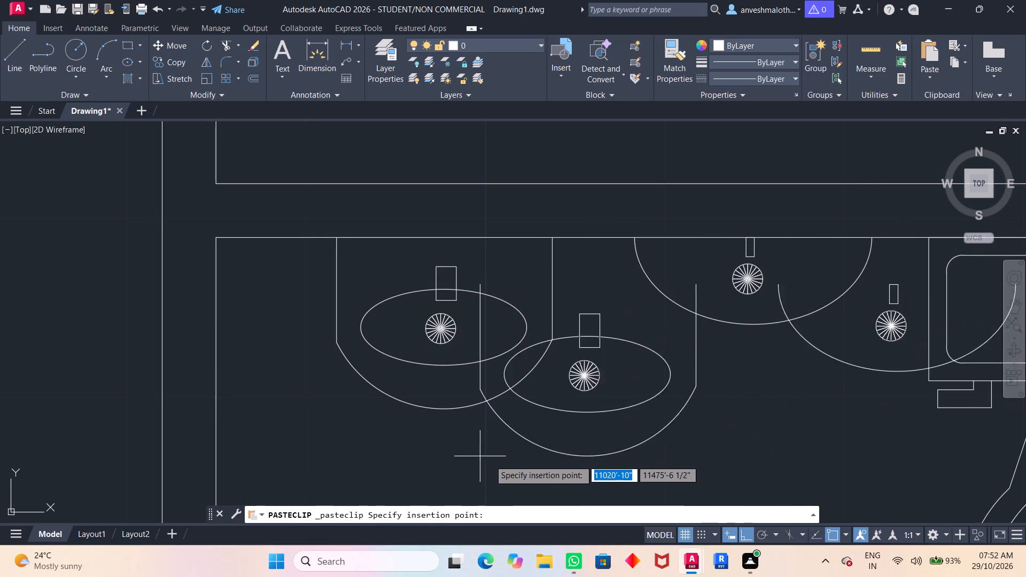
scroll(490, 460, "down", 2)
left_click(50, 379)
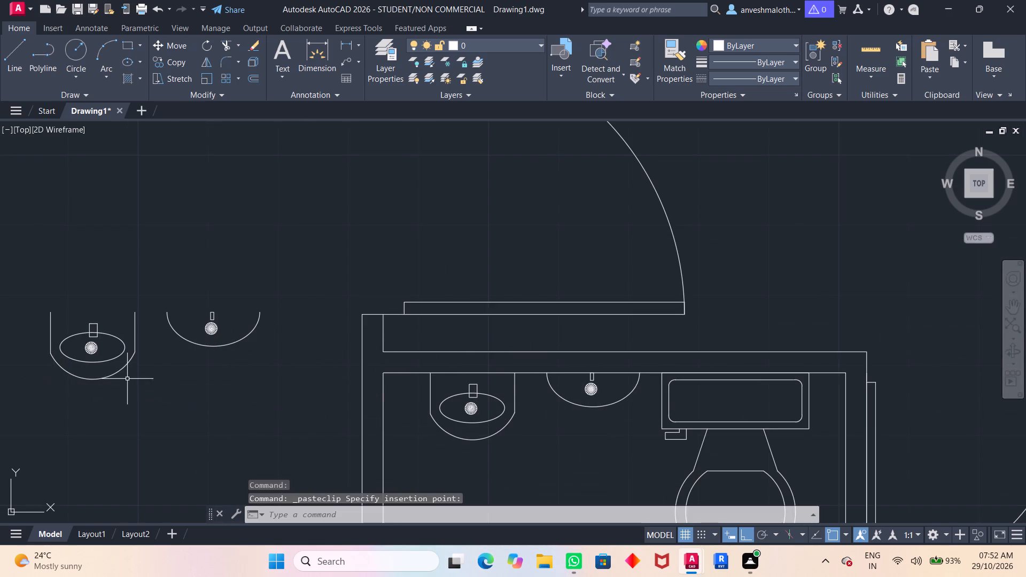
Move the pasted basin pair, by the half-ellipse basin's corner, onto the lower bathroom's upper wall line beside the toilet, with polar tracking replacing ortho.
scroll(128, 378, "down", 3)
middle_click_drag(172, 428, 214, 400)
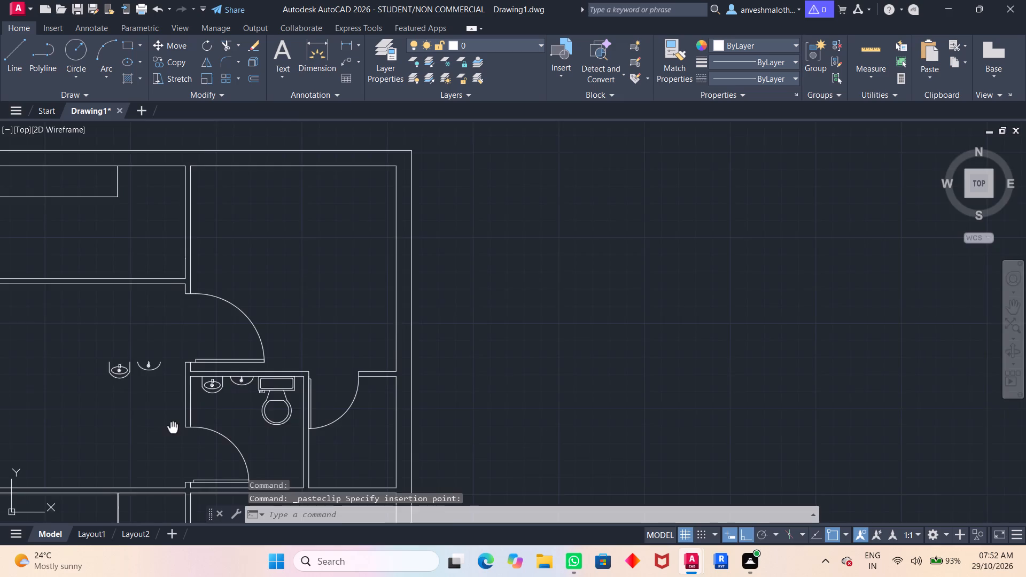
middle_click_drag(214, 400, 454, 308)
scroll(468, 282, "down", 2)
middle_click_drag(479, 368, 513, 223)
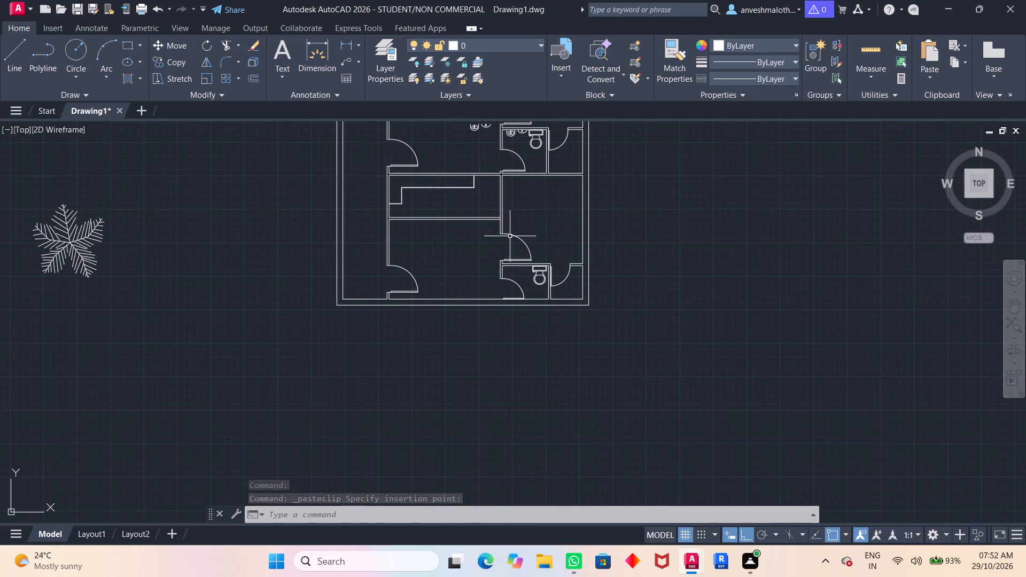
middle_click(554, 188)
middle_click_drag(550, 198, 544, 225)
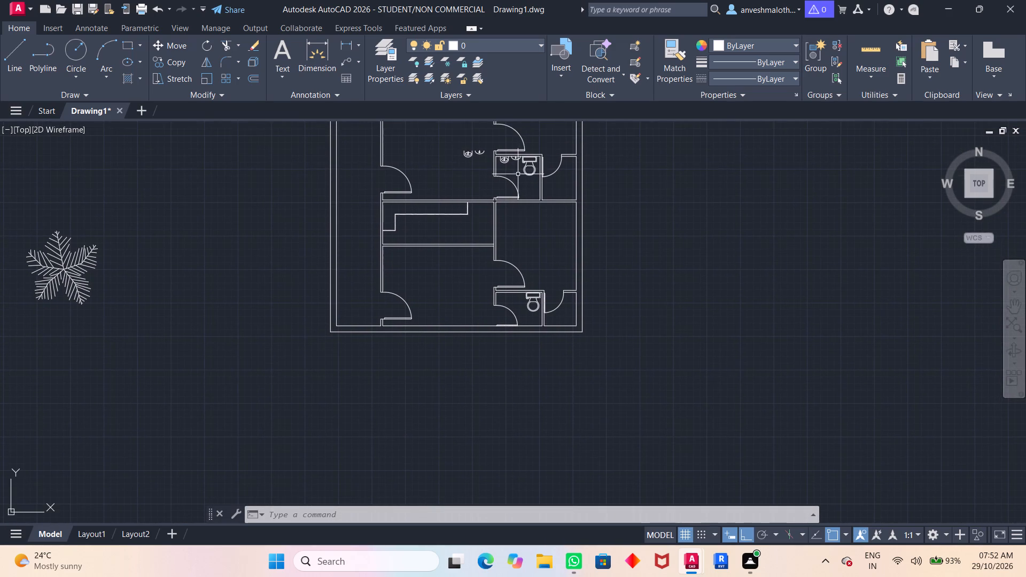
scroll(523, 165, "up", 4)
scroll(523, 153, "down", 2)
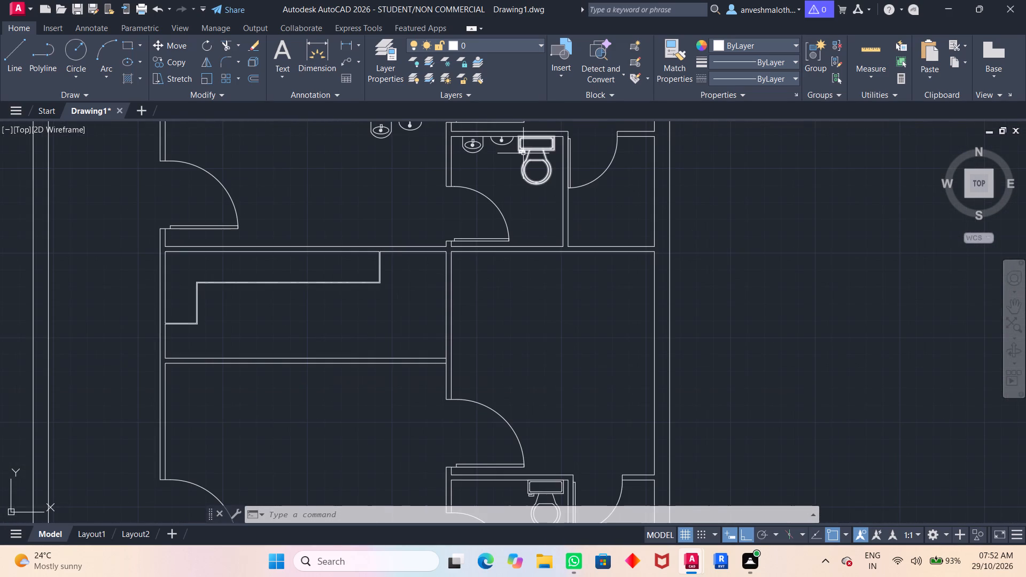
scroll(523, 153, "down", 1)
middle_click_drag(522, 154, 503, 244)
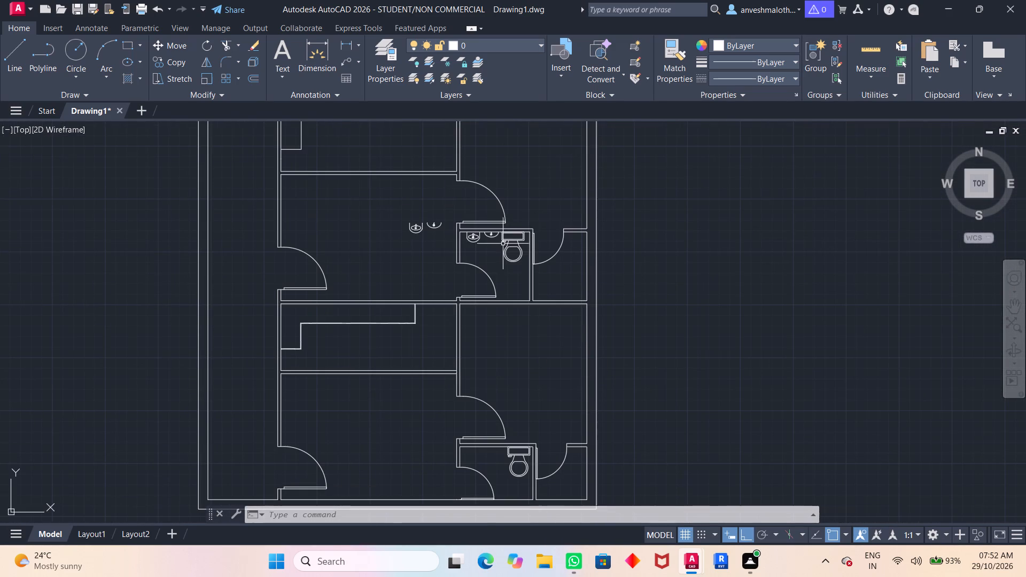
scroll(439, 217, "up", 2)
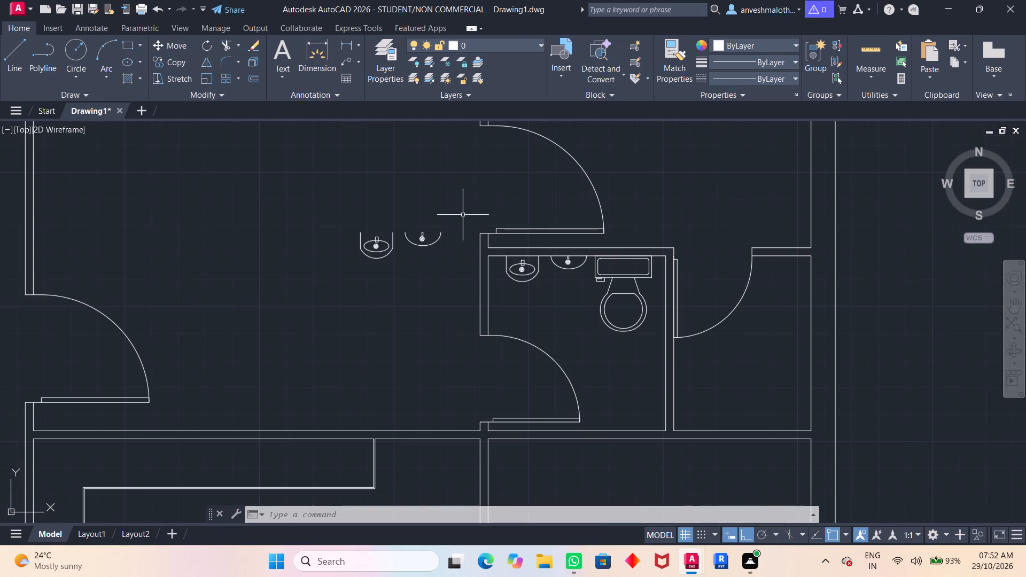
left_click(458, 220)
left_click(298, 276)
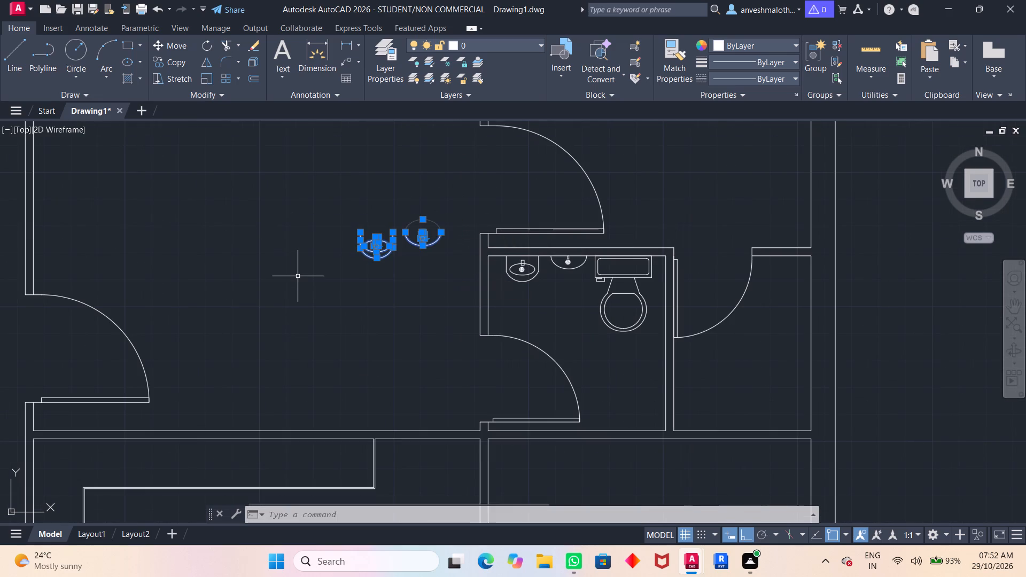
key("m")
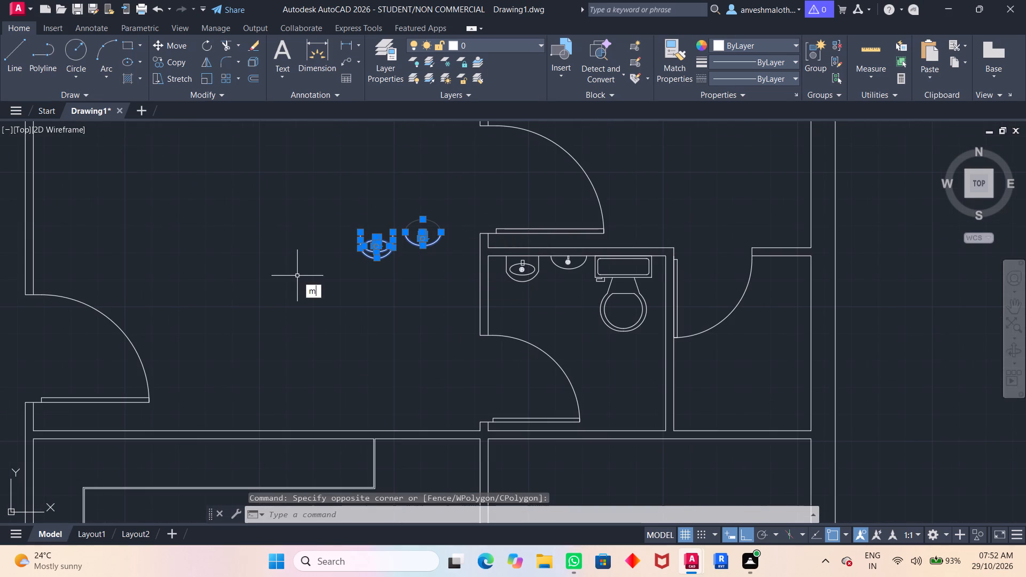
left_click(337, 305)
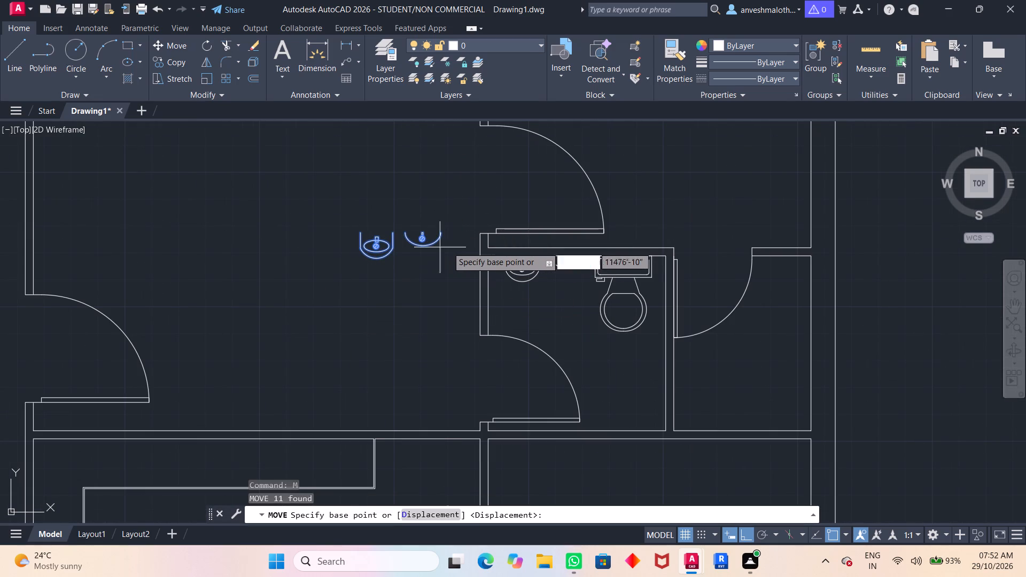
left_click(441, 233)
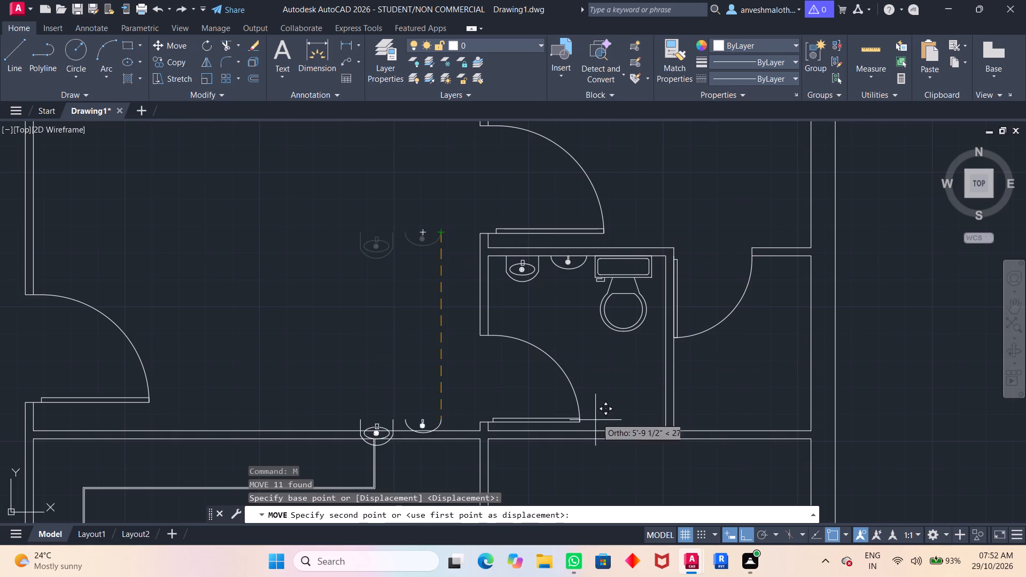
left_click(761, 535)
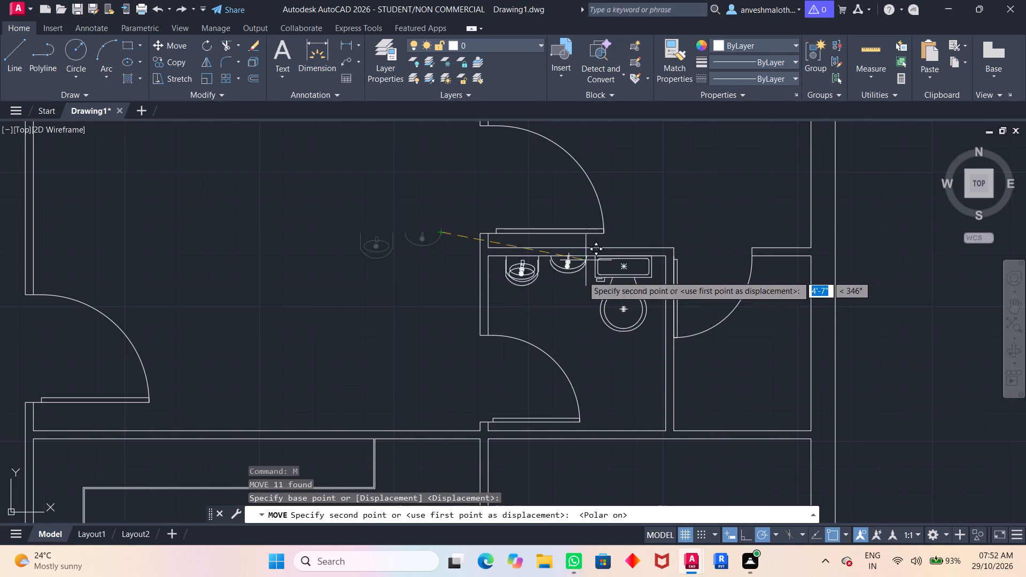
scroll(593, 258, "up", 3)
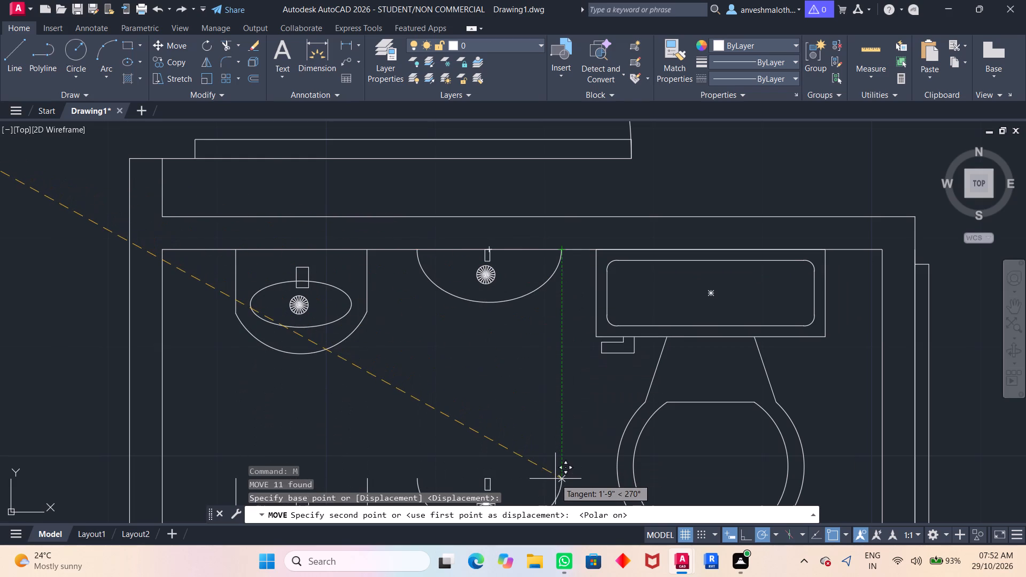
middle_click_drag(555, 479, 581, 99)
scroll(581, 99, "up", 1)
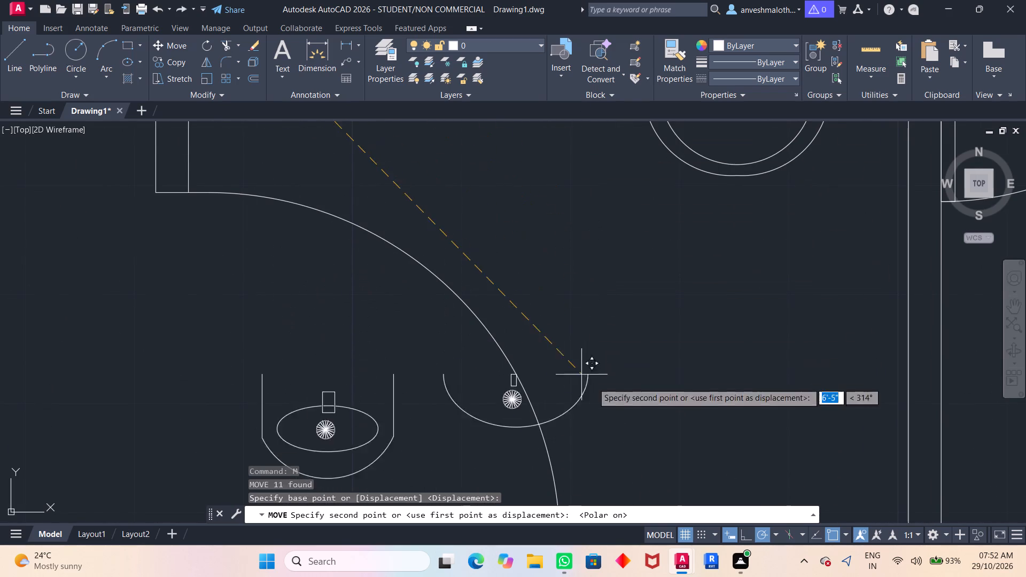
scroll(600, 417, "down", 2)
scroll(589, 327, "down", 3)
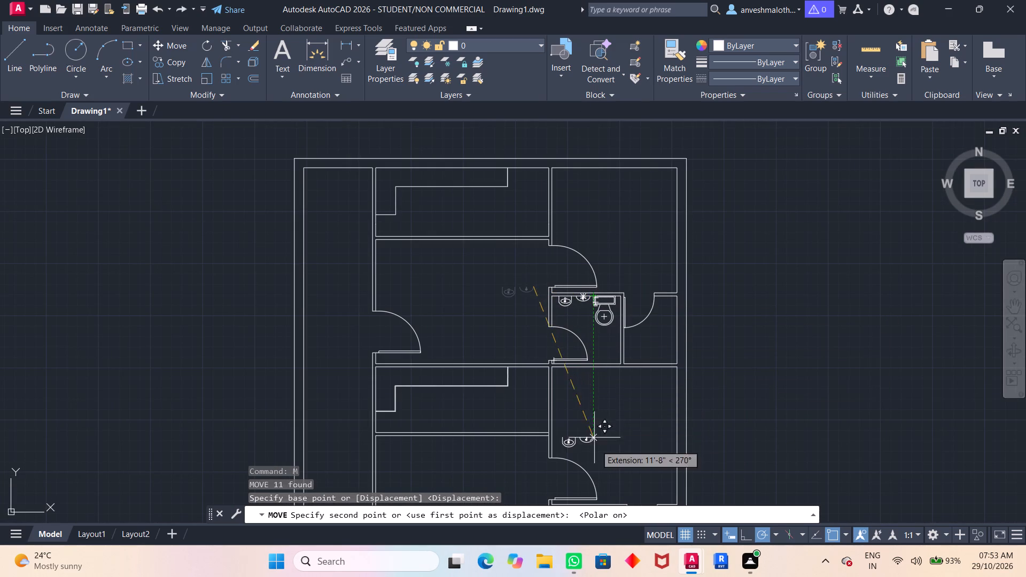
scroll(597, 469, "down", 1)
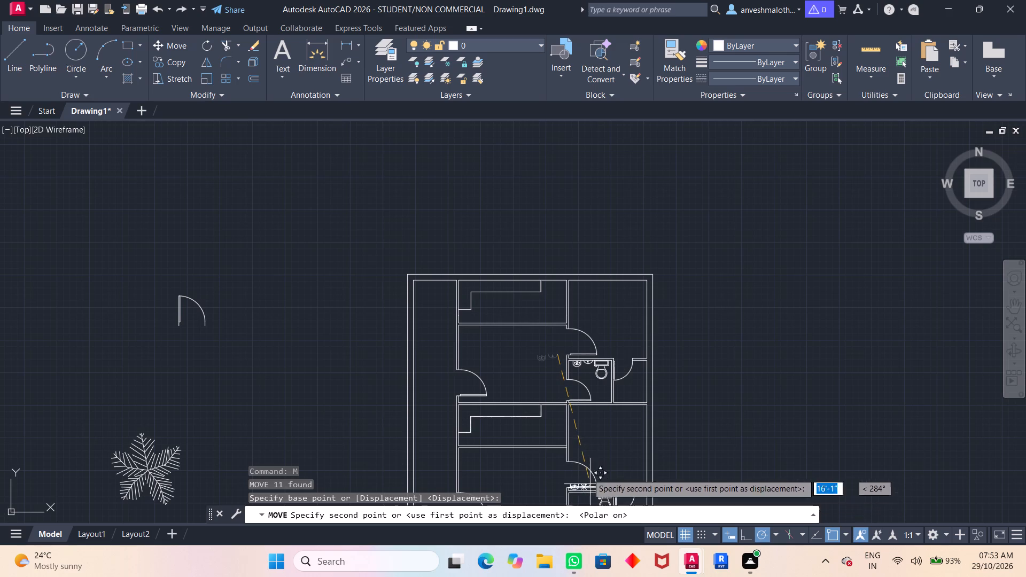
middle_click_drag(584, 452, 578, 379)
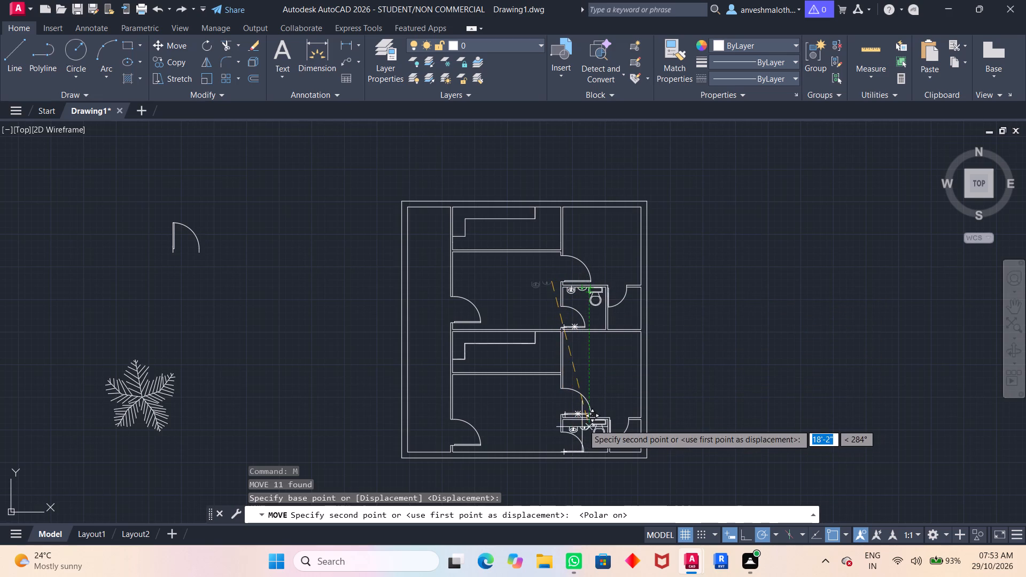
scroll(583, 426, "up", 2)
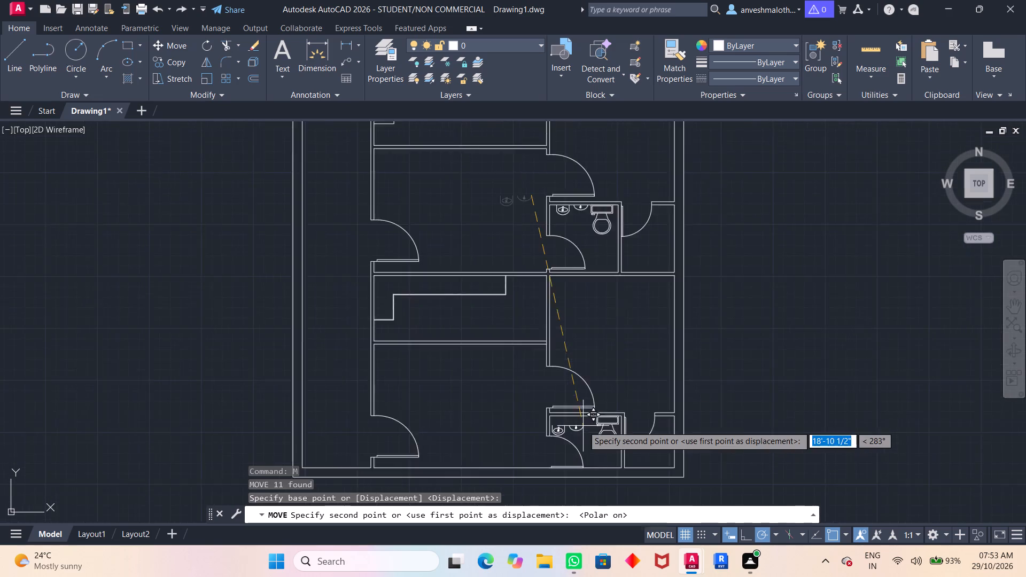
scroll(583, 426, "up", 1)
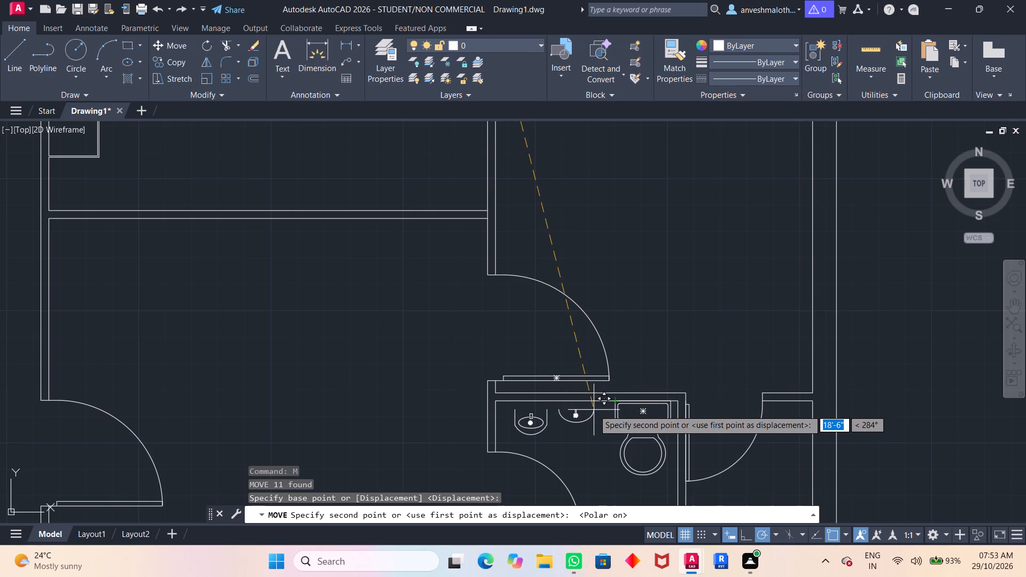
scroll(591, 401, "up", 2)
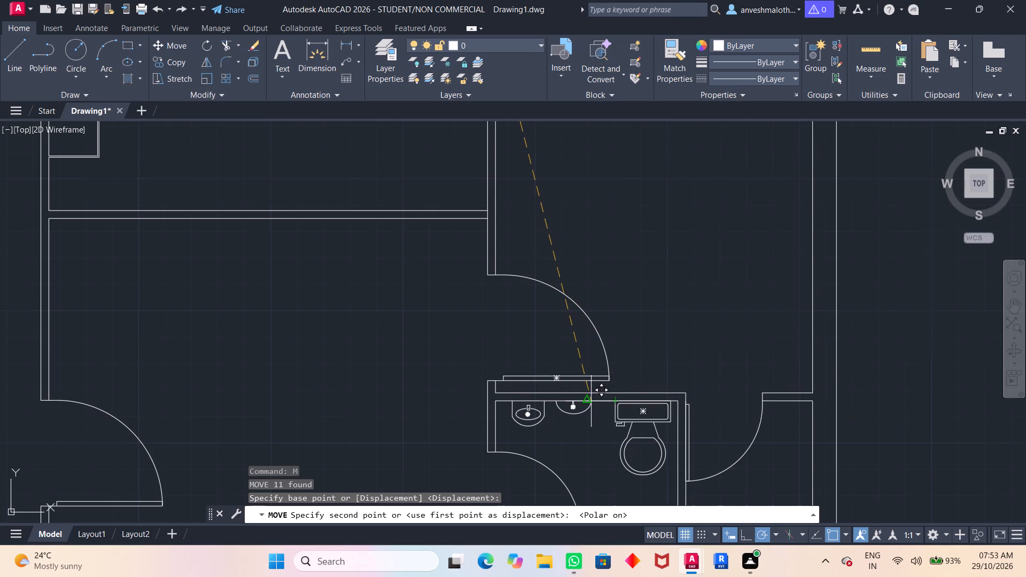
scroll(591, 401, "up", 2)
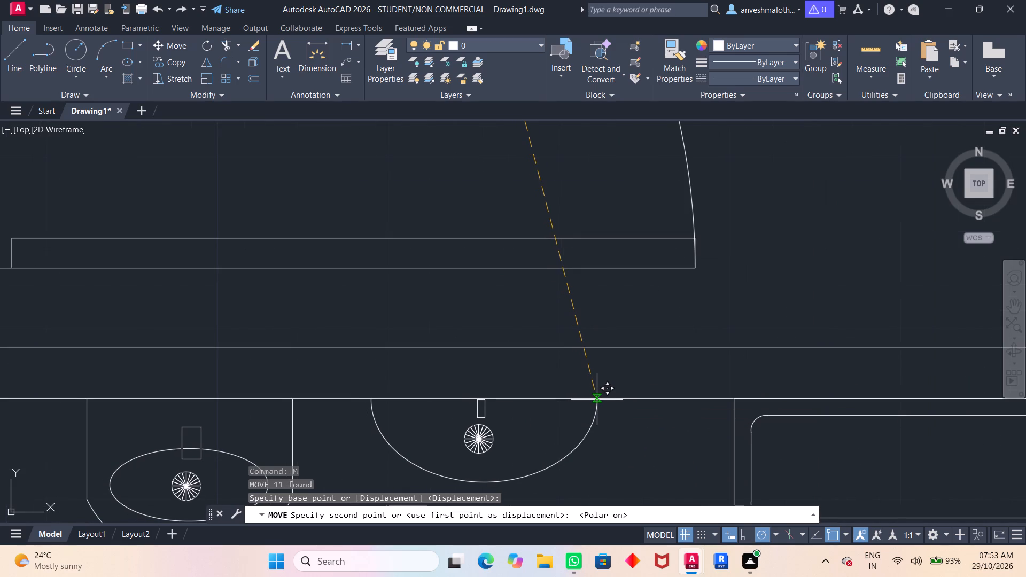
left_click(584, 400)
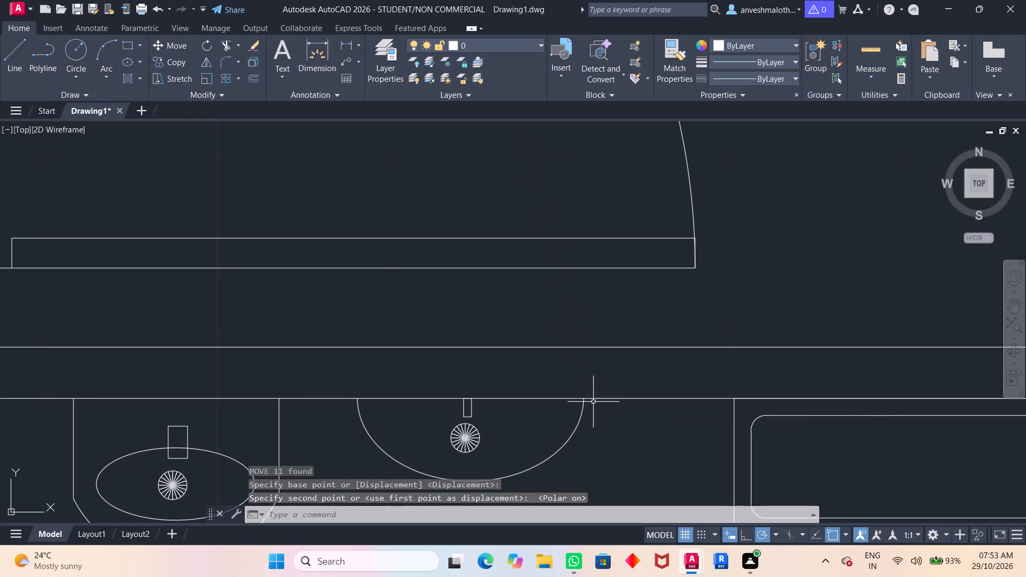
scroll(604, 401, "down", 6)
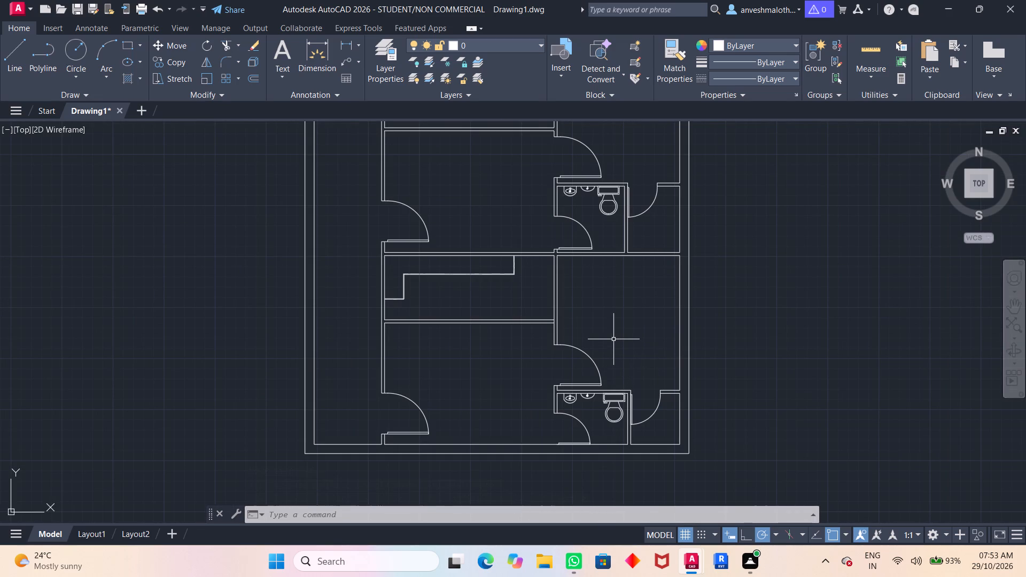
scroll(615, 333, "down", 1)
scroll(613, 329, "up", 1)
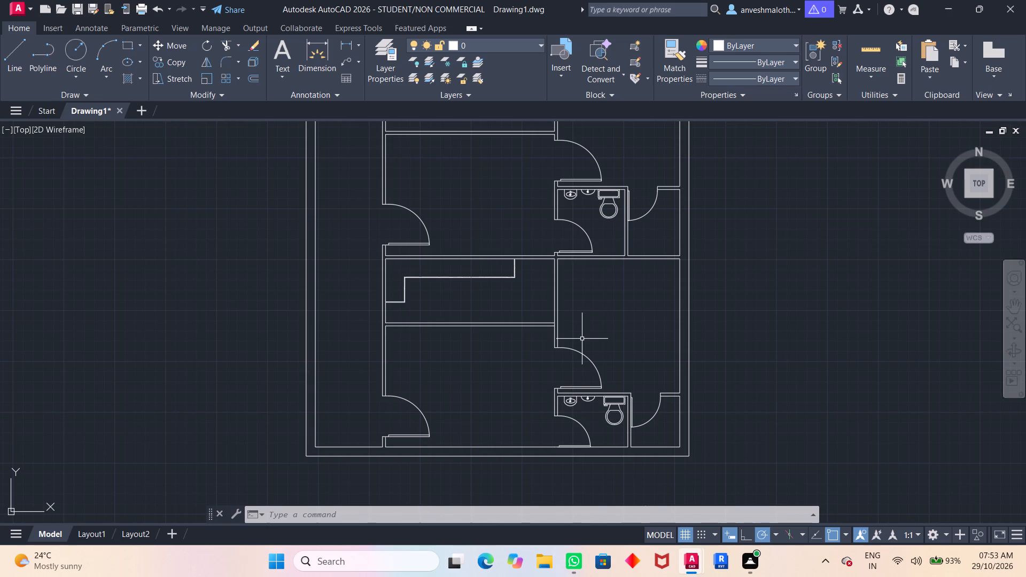
Draw a horizontal line about 5'-6" long across the narrow west passage, wall to wall, just above the upper room's door.
scroll(617, 354, "down", 2)
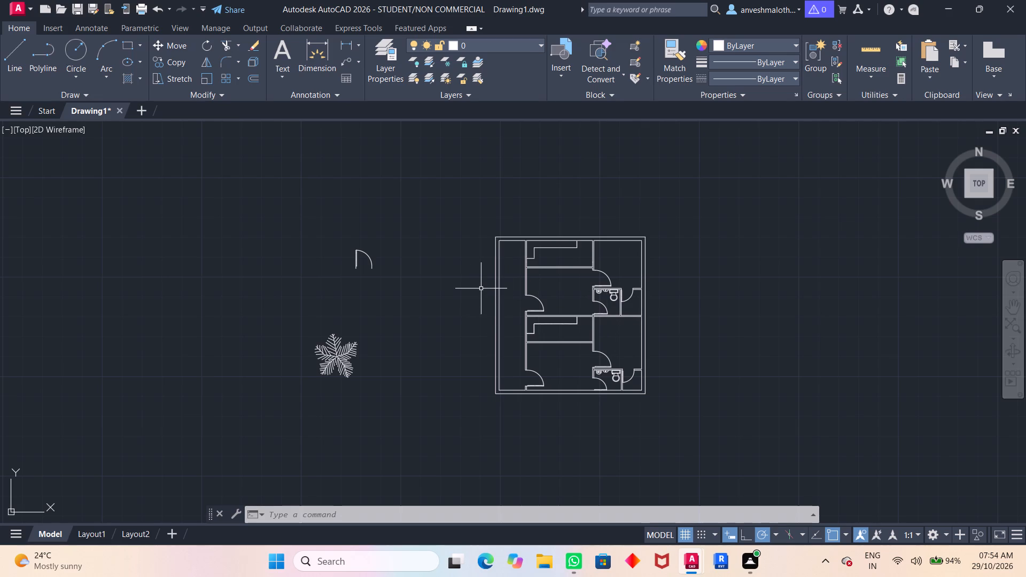
key("l")
key("Return")
scroll(484, 292, "up", 1)
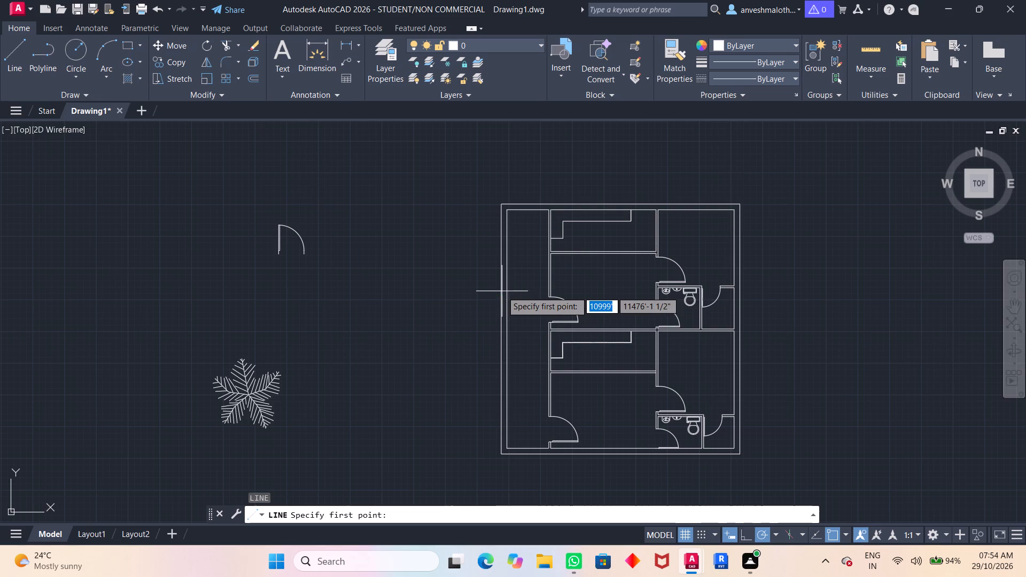
left_click(507, 288)
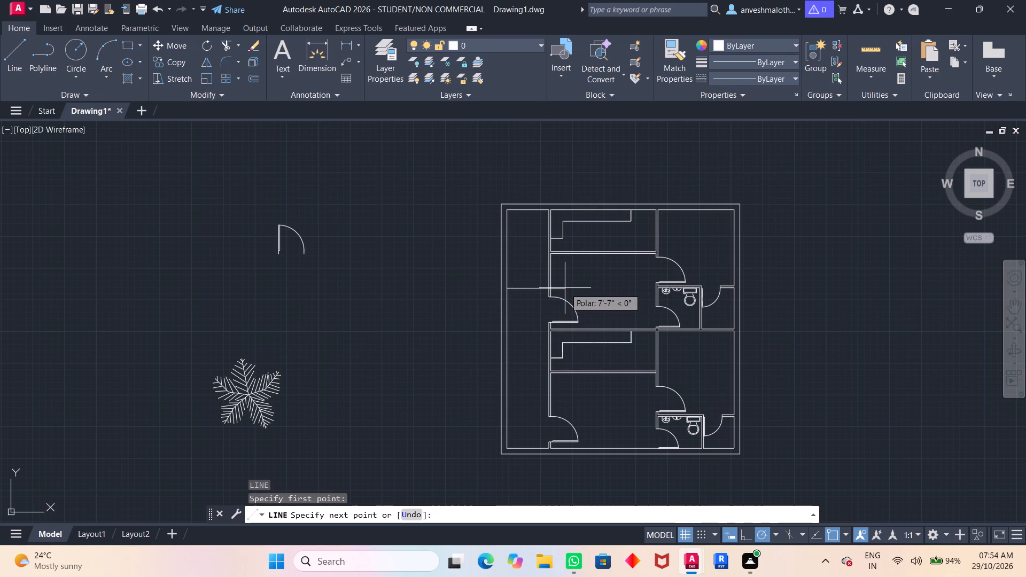
scroll(560, 291, "up", 1)
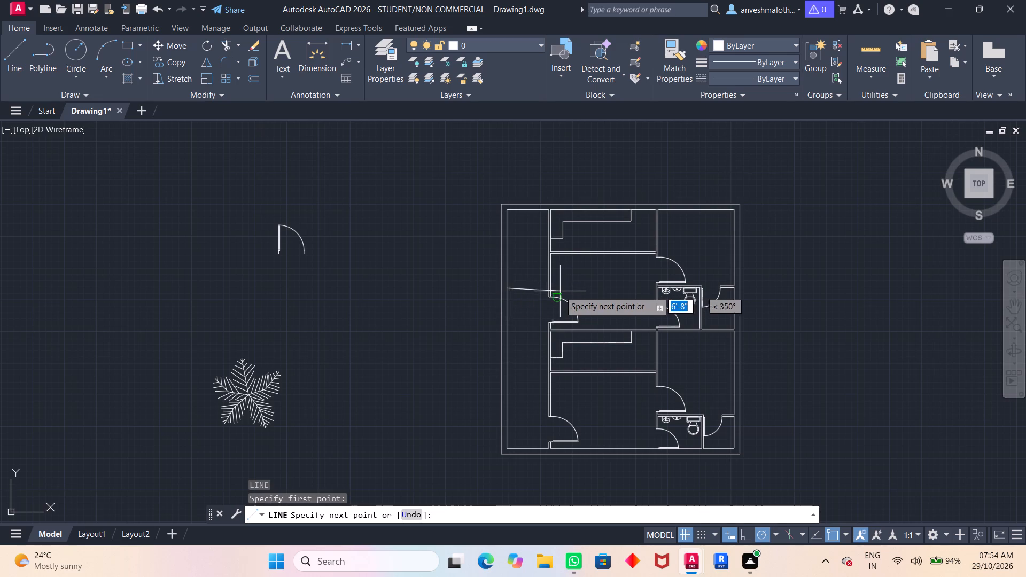
scroll(559, 291, "up", 2)
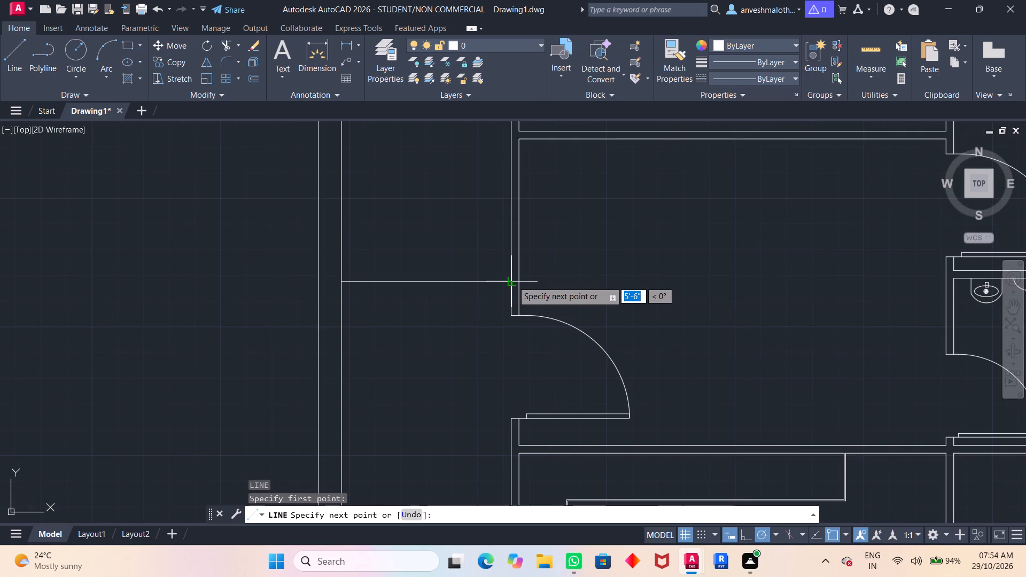
left_click(512, 281)
scroll(511, 282, "down", 2)
key("space")
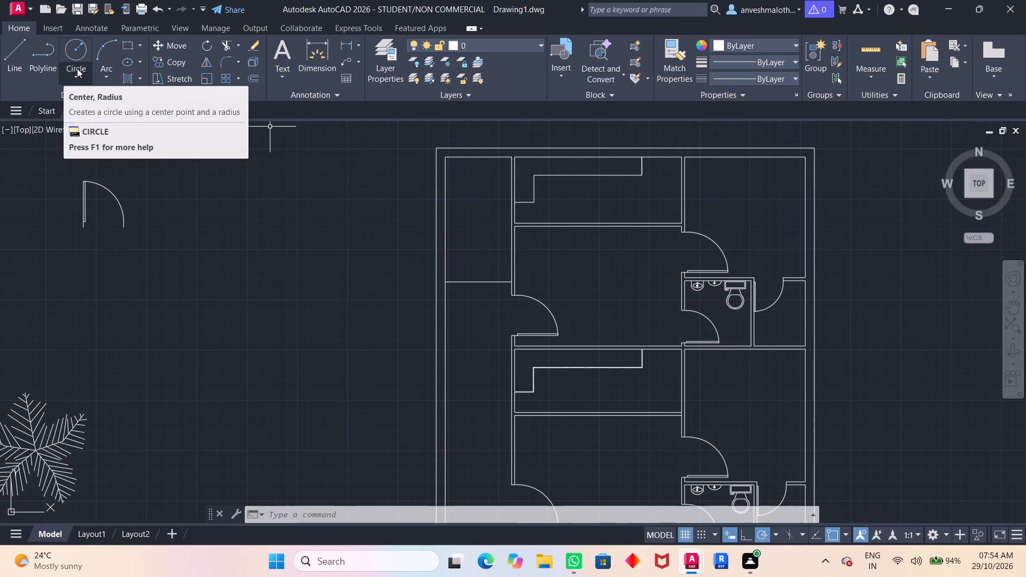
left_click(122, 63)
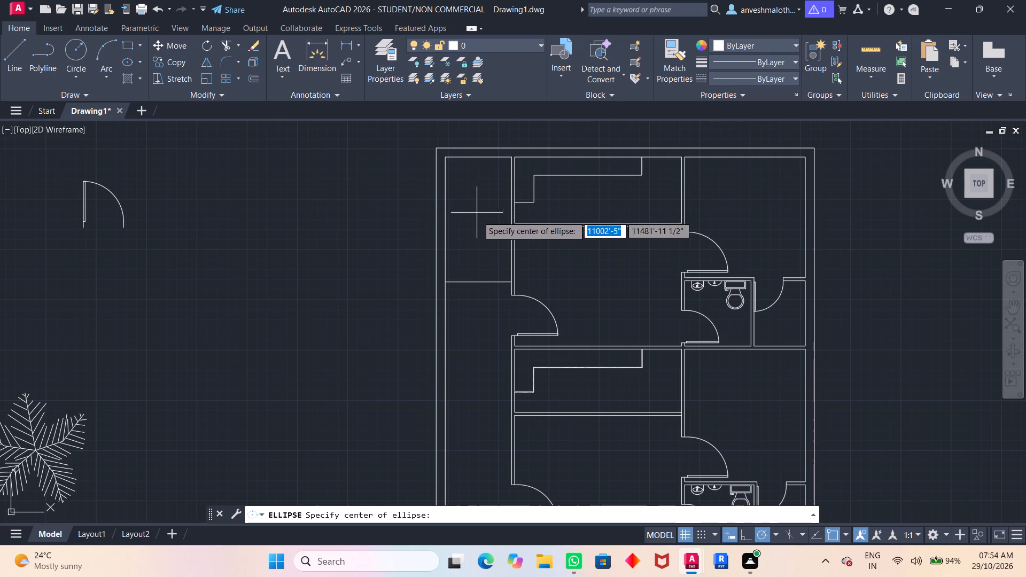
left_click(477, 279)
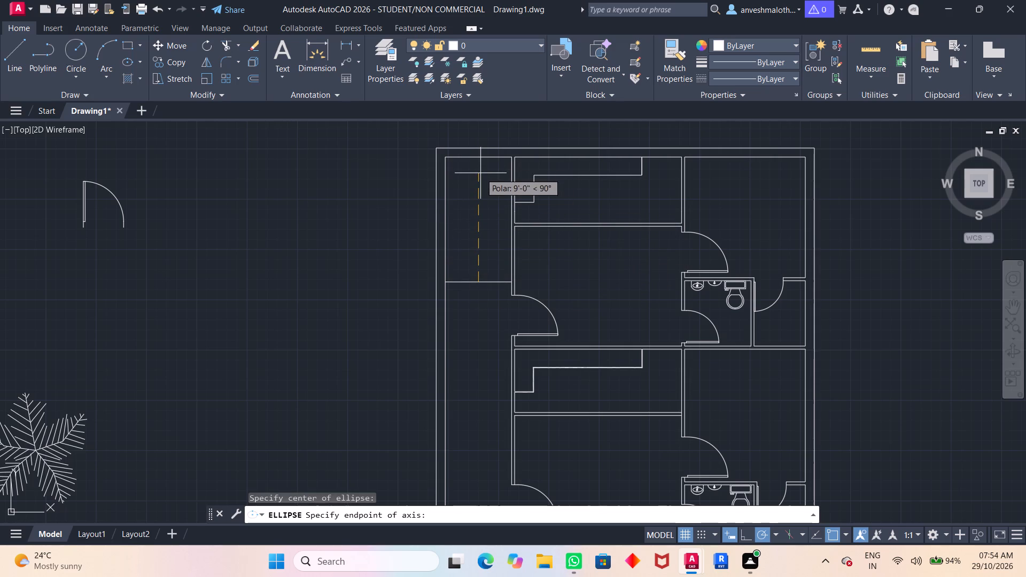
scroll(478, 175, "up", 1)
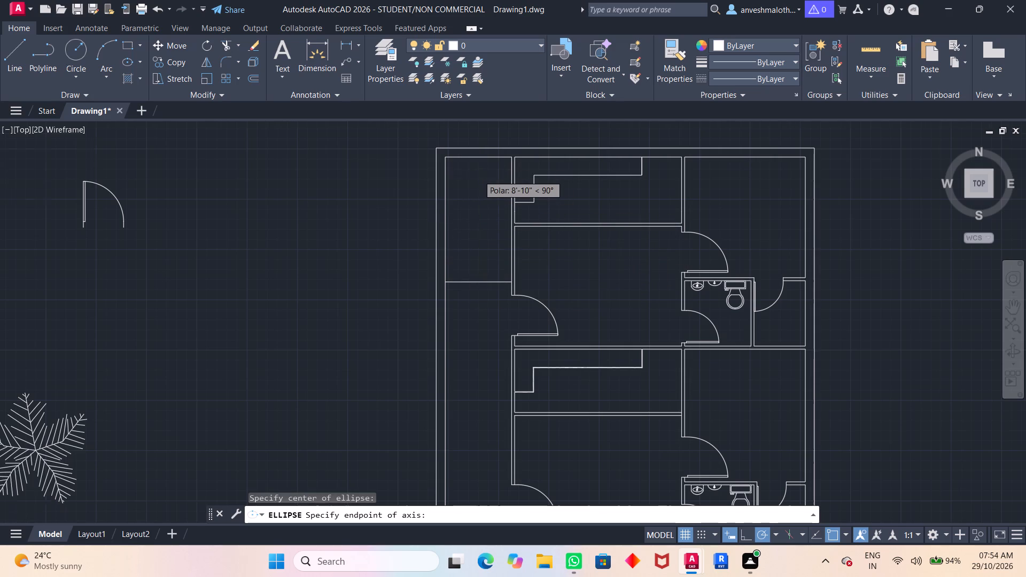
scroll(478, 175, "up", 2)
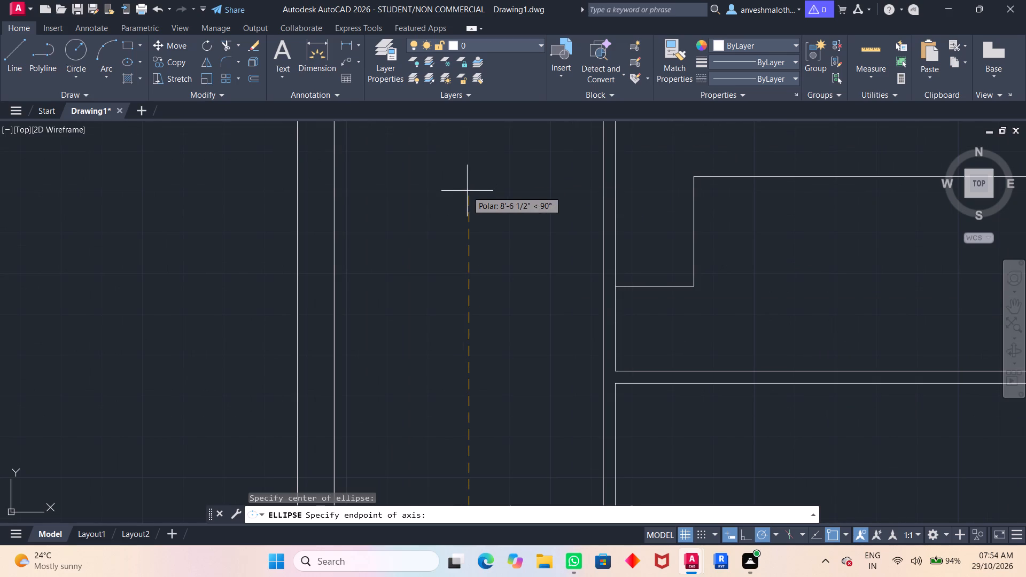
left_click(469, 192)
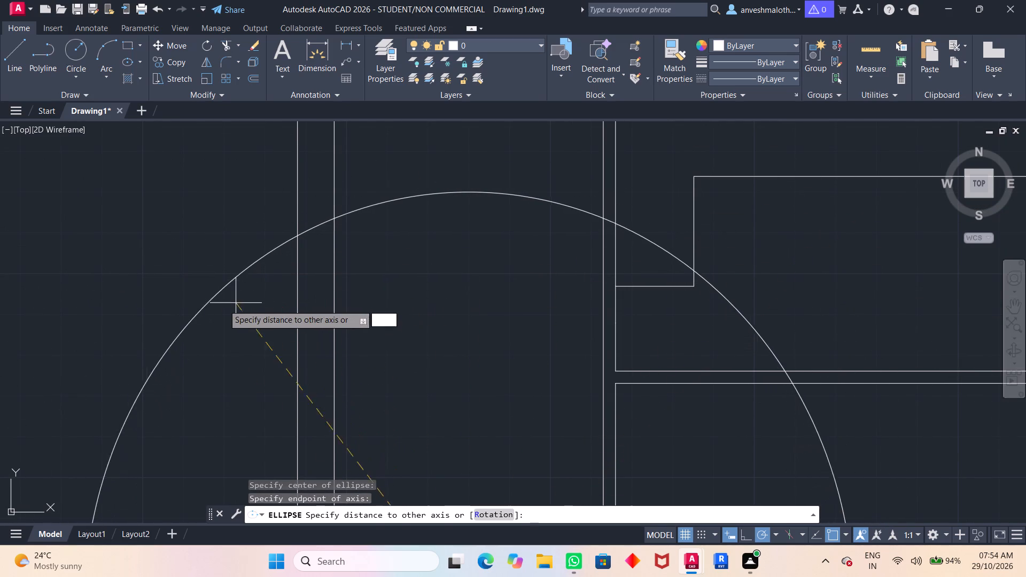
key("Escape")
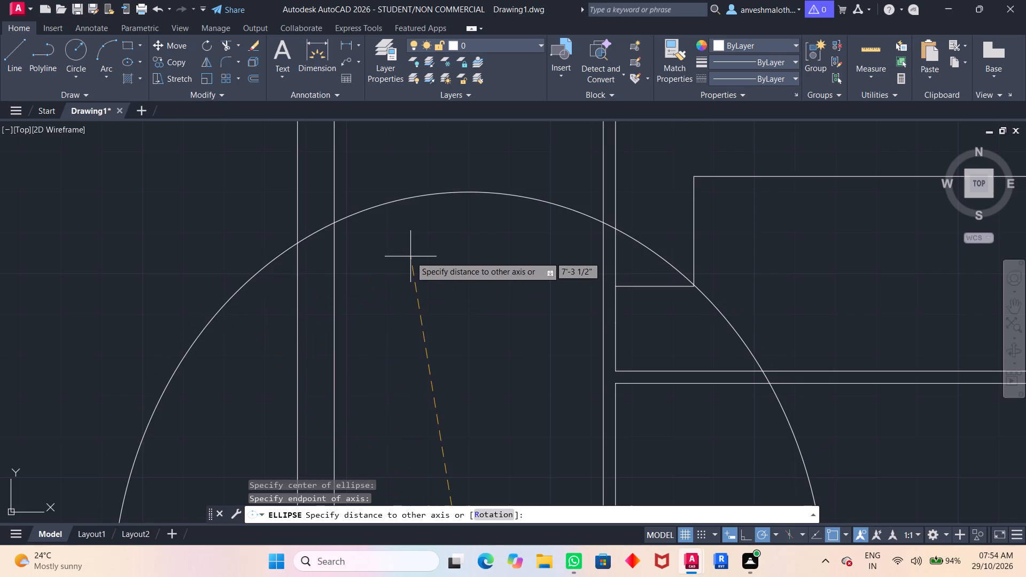
Draw a narrow upright rectangle about 5" by 7'-8" in the passage, rising from the middle of the new cross line.
scroll(504, 264, "down", 2)
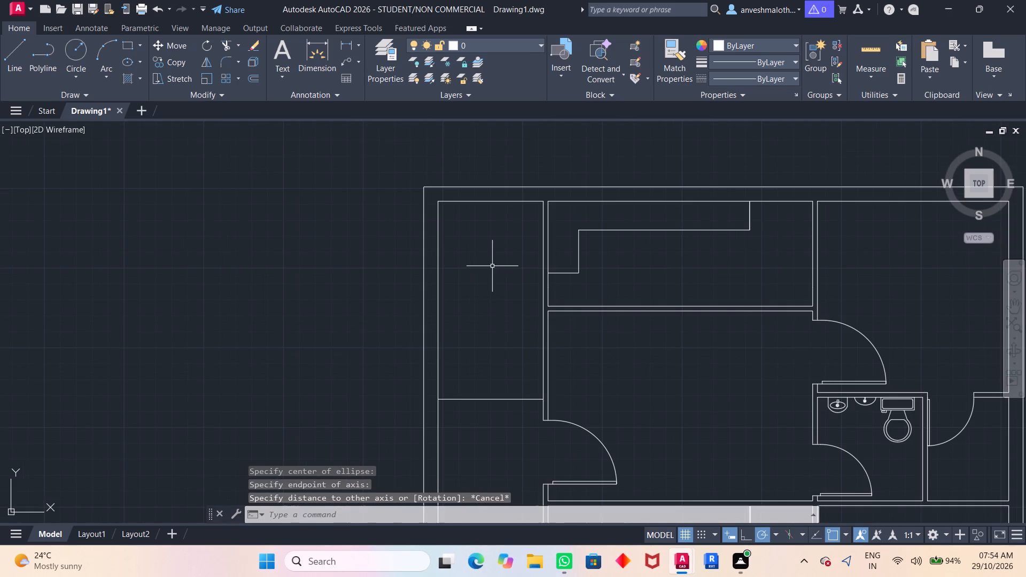
scroll(492, 266, "down", 1)
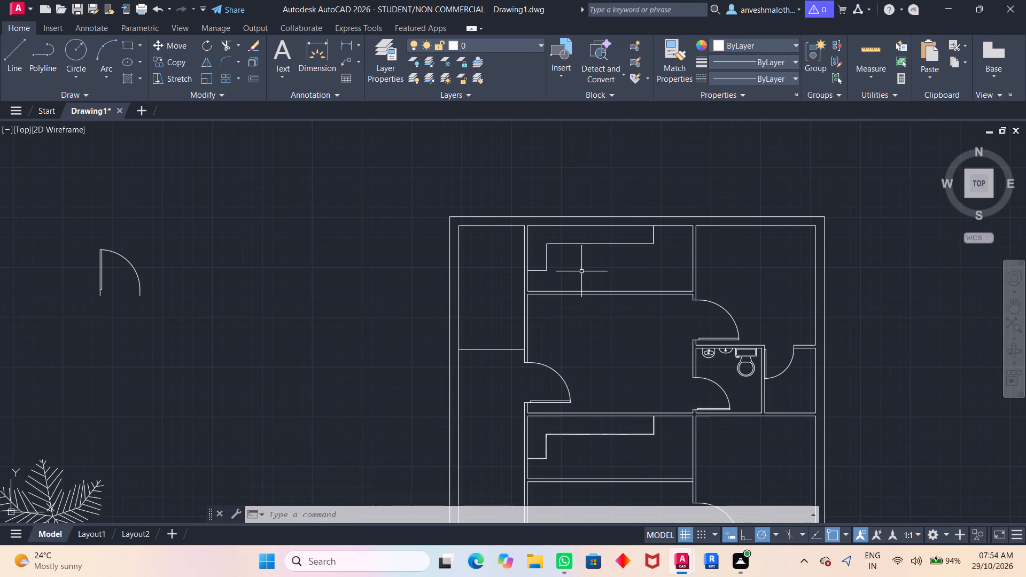
middle_click_drag(553, 341, 537, 286)
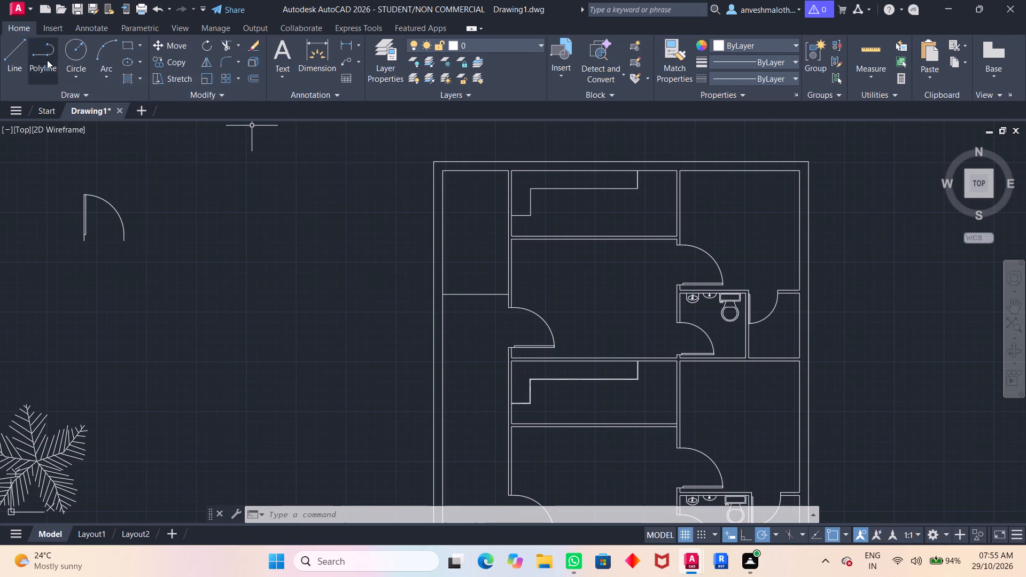
left_click(124, 48)
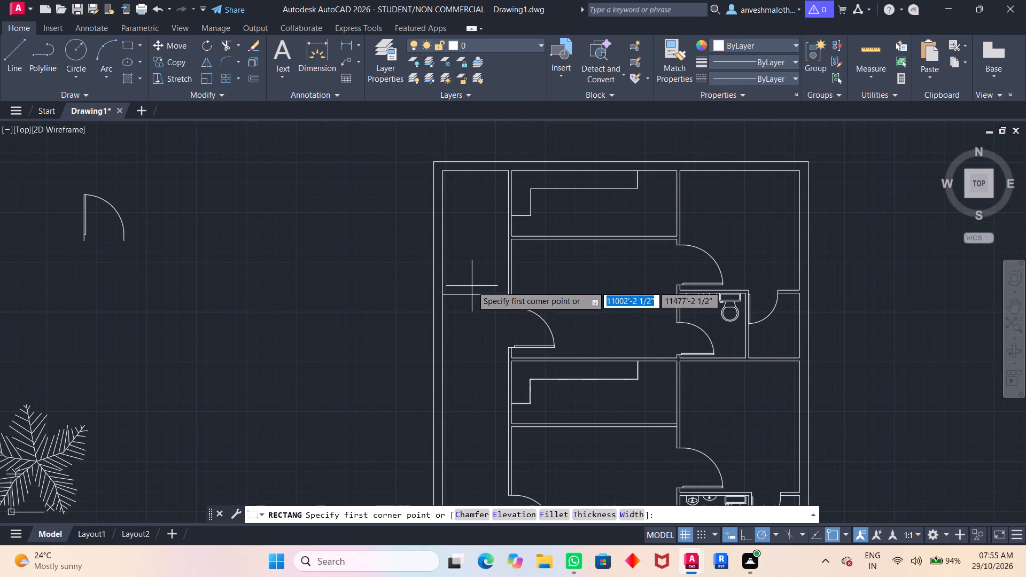
left_click(475, 295)
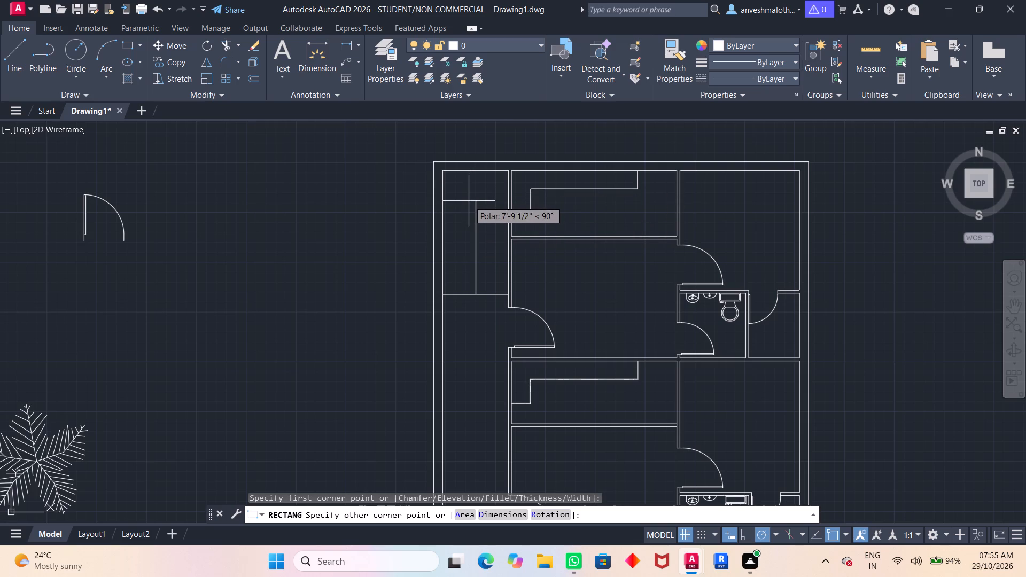
scroll(469, 201, "up", 4)
scroll(469, 201, "down", 2)
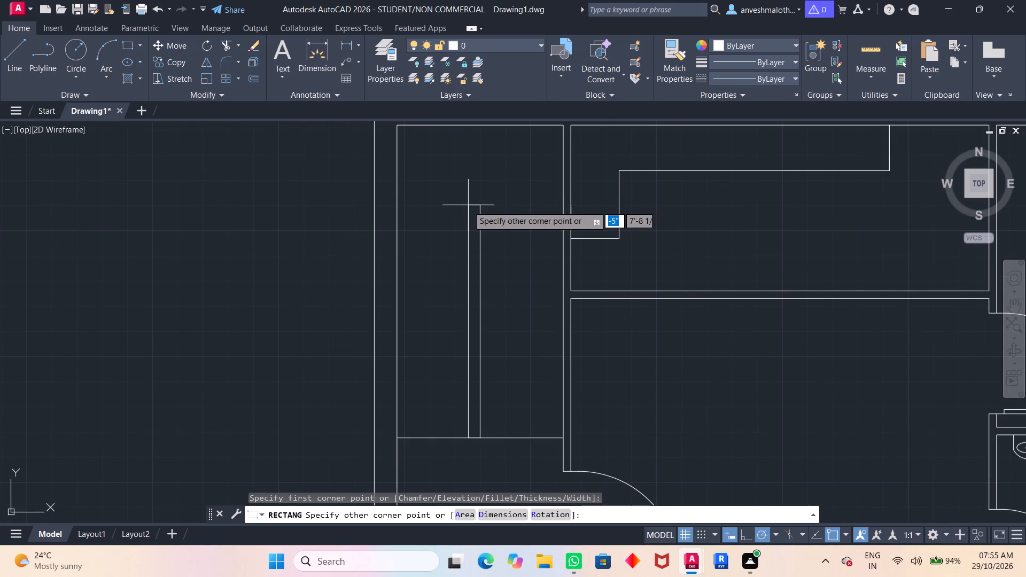
left_click(468, 205)
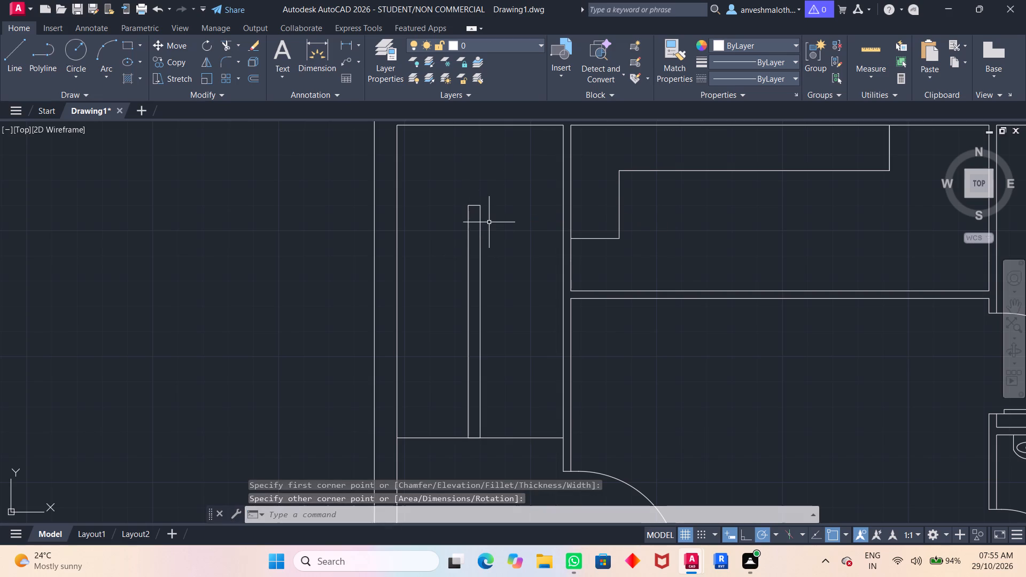
Cap the narrow rectangle's upper end with a three-point arc bulging upward between its two corners.
scroll(489, 222, "up", 2)
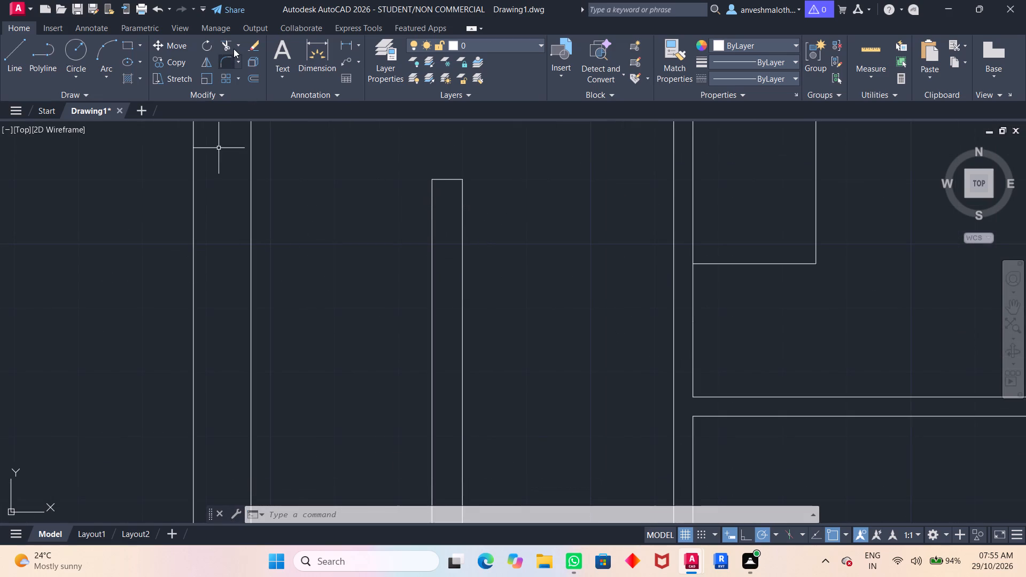
left_click(108, 44)
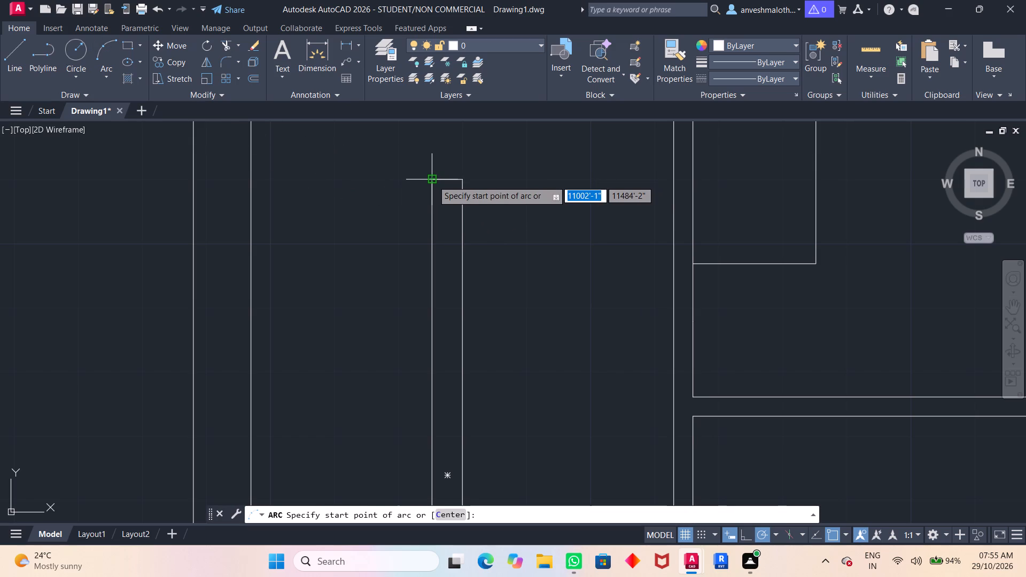
left_click(433, 181)
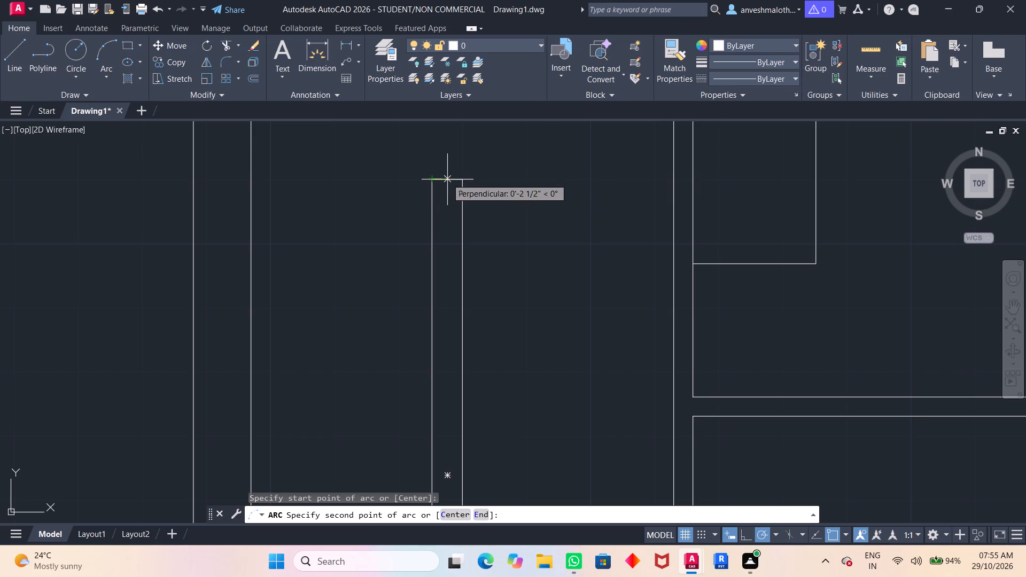
left_click(447, 167)
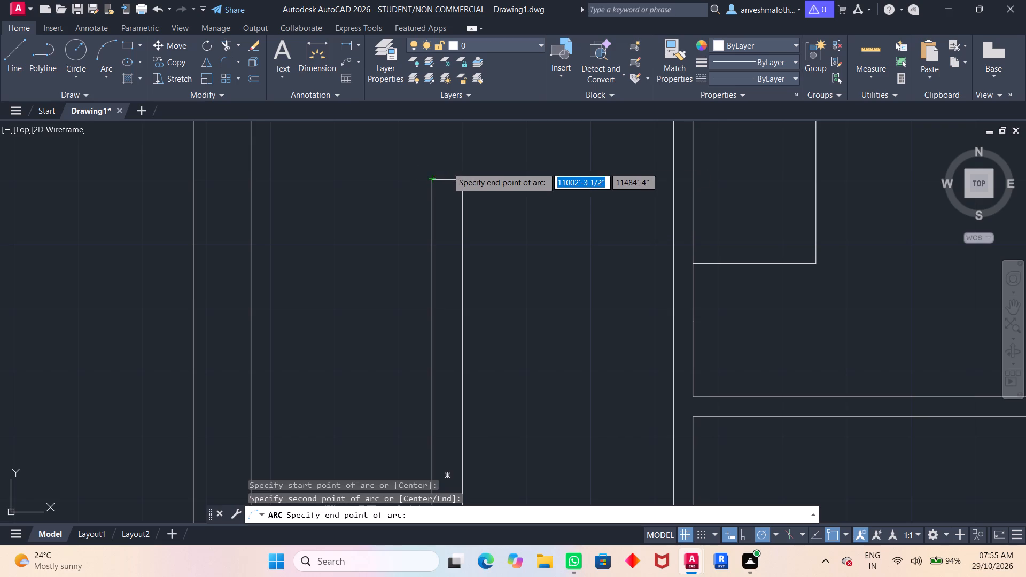
left_click(458, 177)
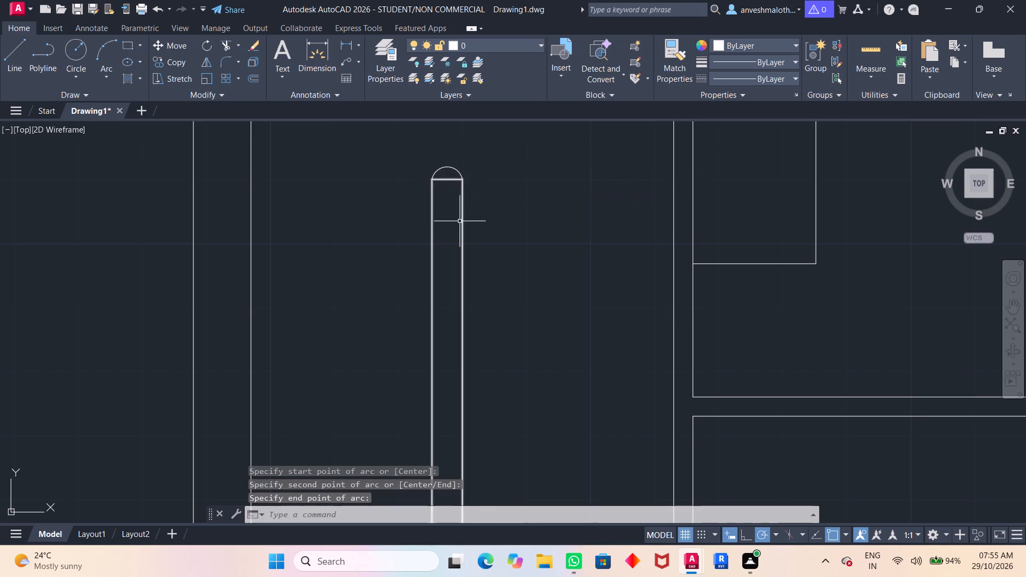
Cap the narrow rectangle's lower end with a three-point arc bulging below the cross line between its two corners.
scroll(460, 222, "down", 2)
middle_click_drag(460, 222, 492, 77)
scroll(527, 307, "up", 2)
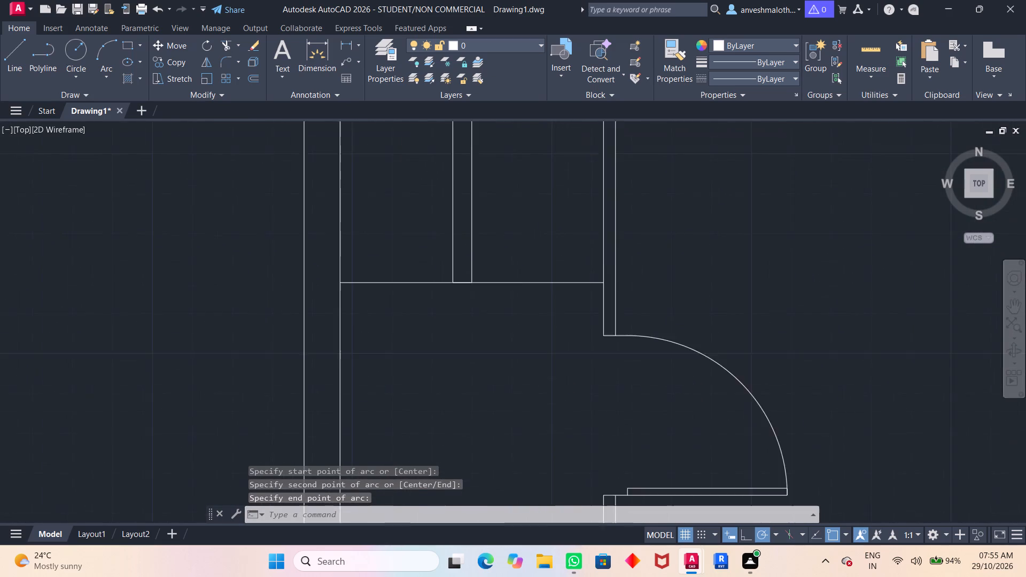
scroll(527, 307, "up", 1)
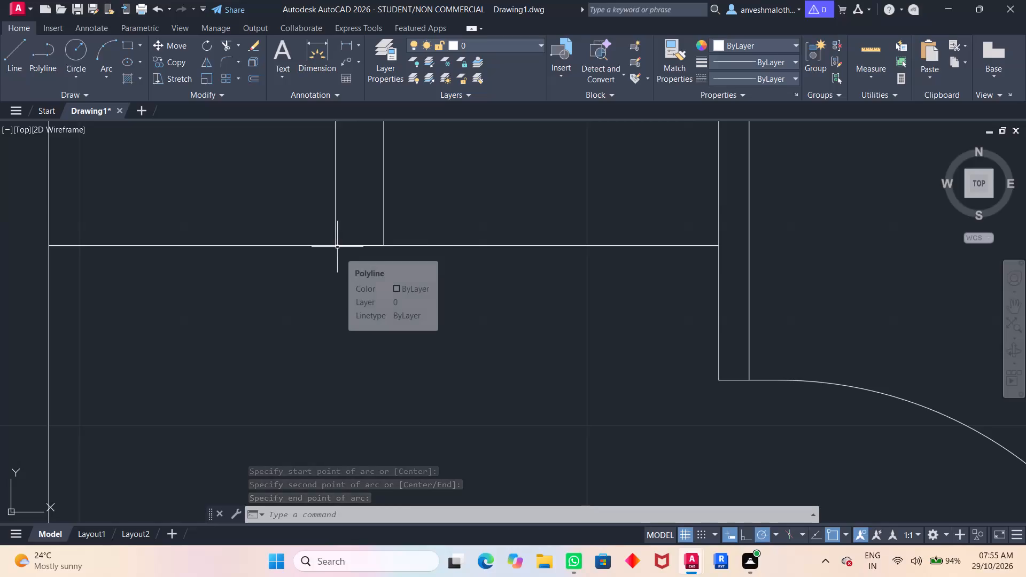
key("space")
left_click(337, 247)
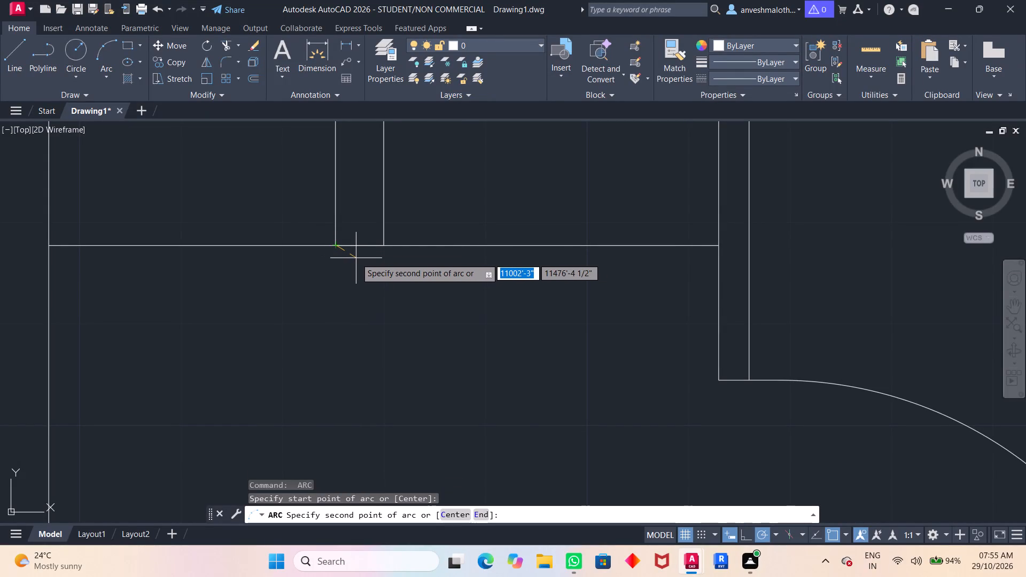
left_click(355, 261)
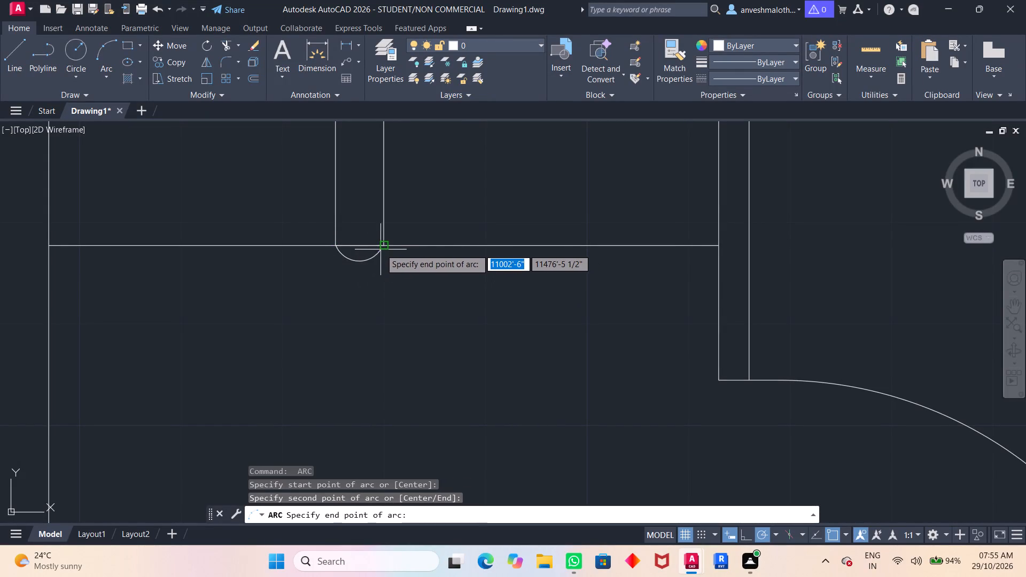
left_click(381, 248)
scroll(382, 248, "down", 2)
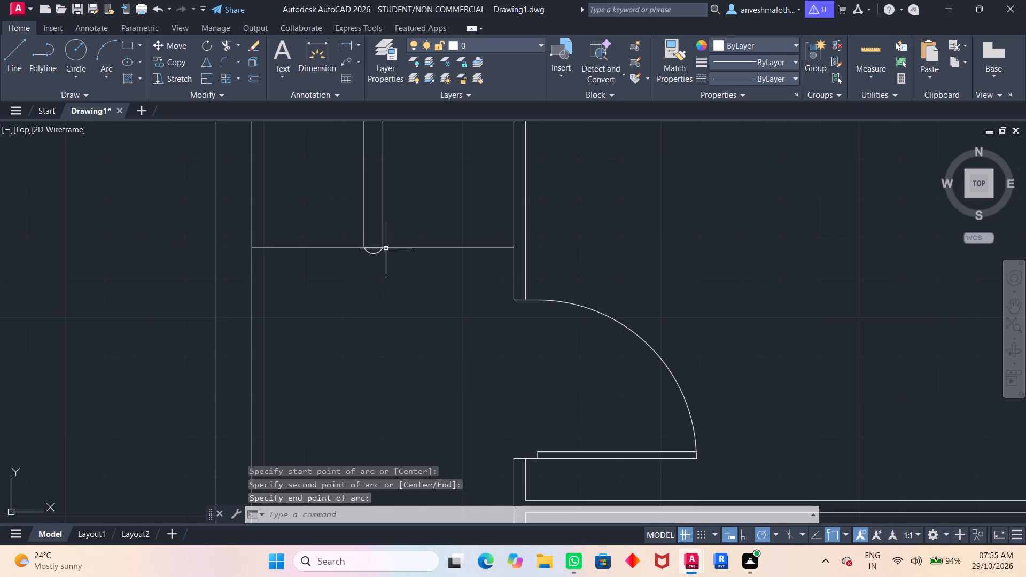
scroll(386, 248, "down", 3)
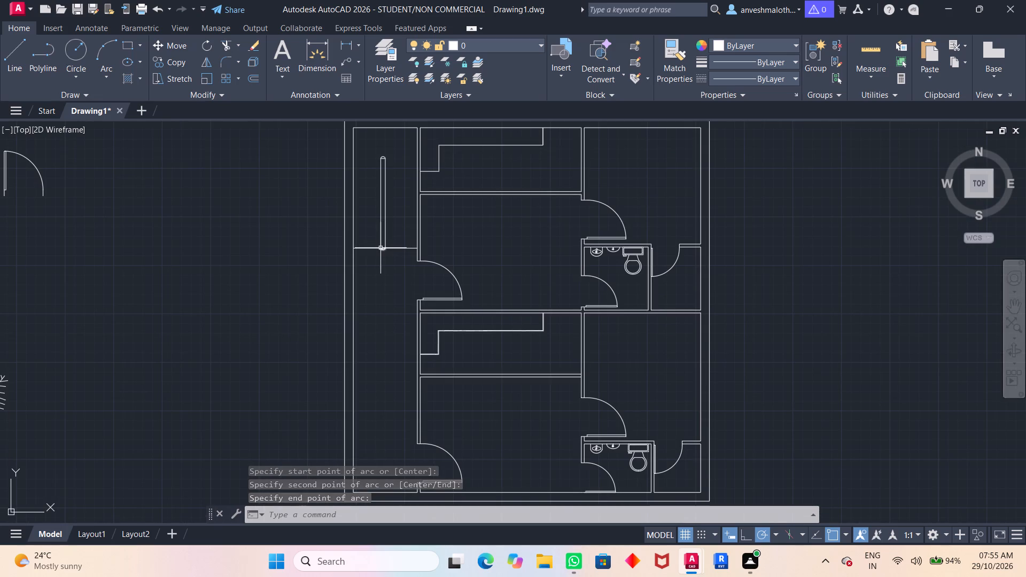
scroll(379, 248, "down", 1)
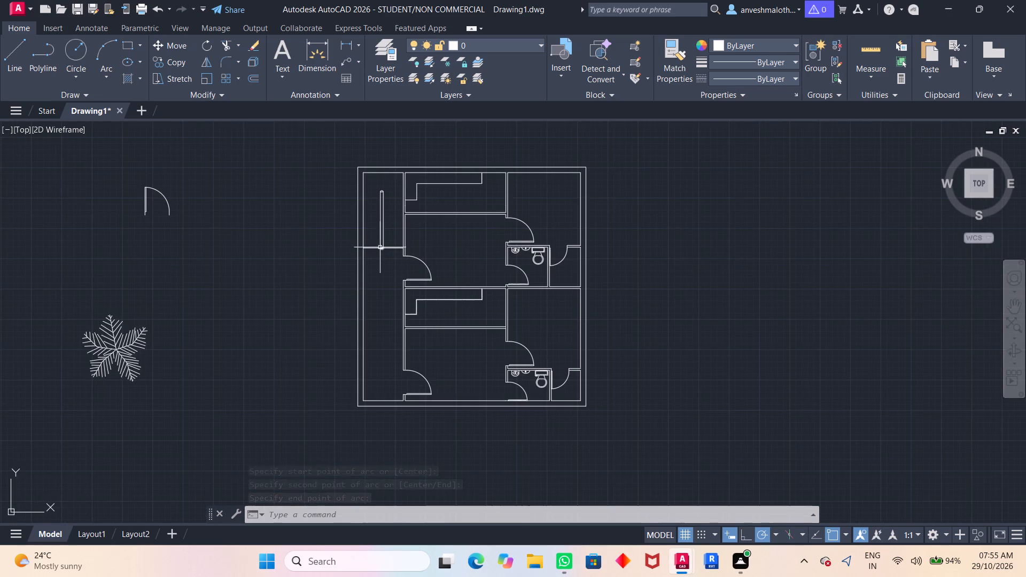
scroll(380, 247, "up", 1)
key("Escape")
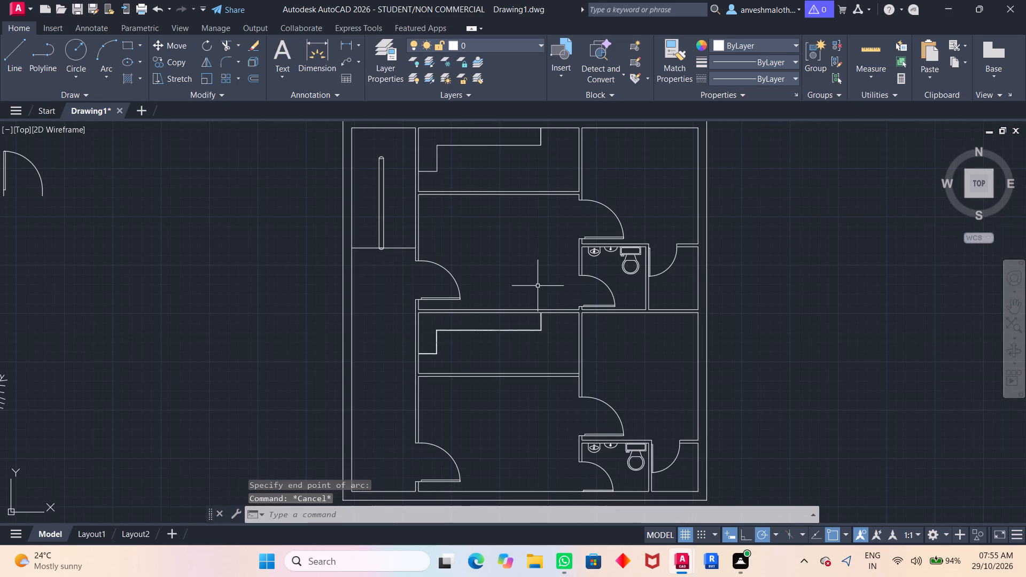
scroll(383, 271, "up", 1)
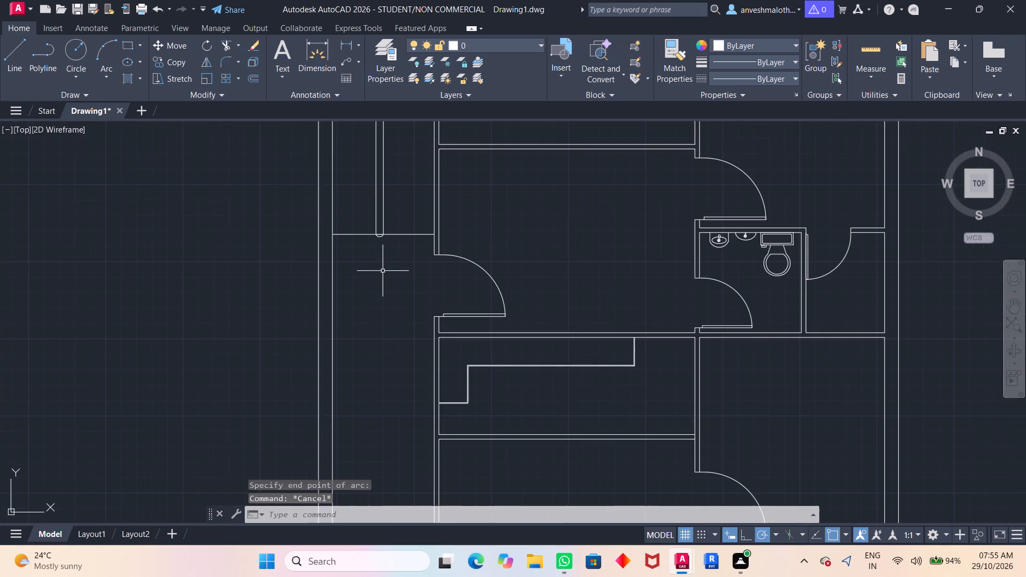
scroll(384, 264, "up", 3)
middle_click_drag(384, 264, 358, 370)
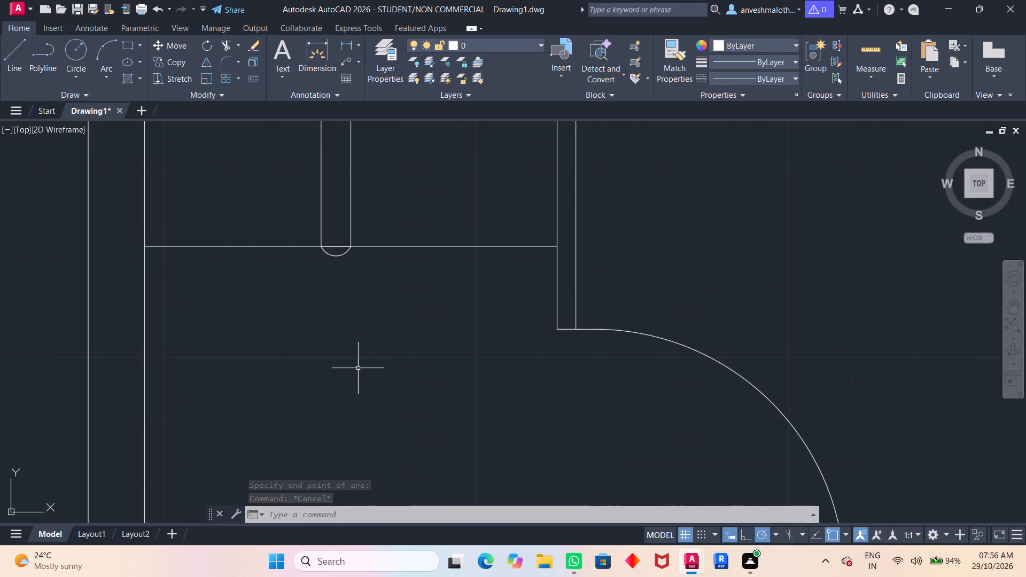
Trim the straight segments inside both rounded ends of the narrow passage divider, including the cross line's piece within it.
type("tr")
key("Return")
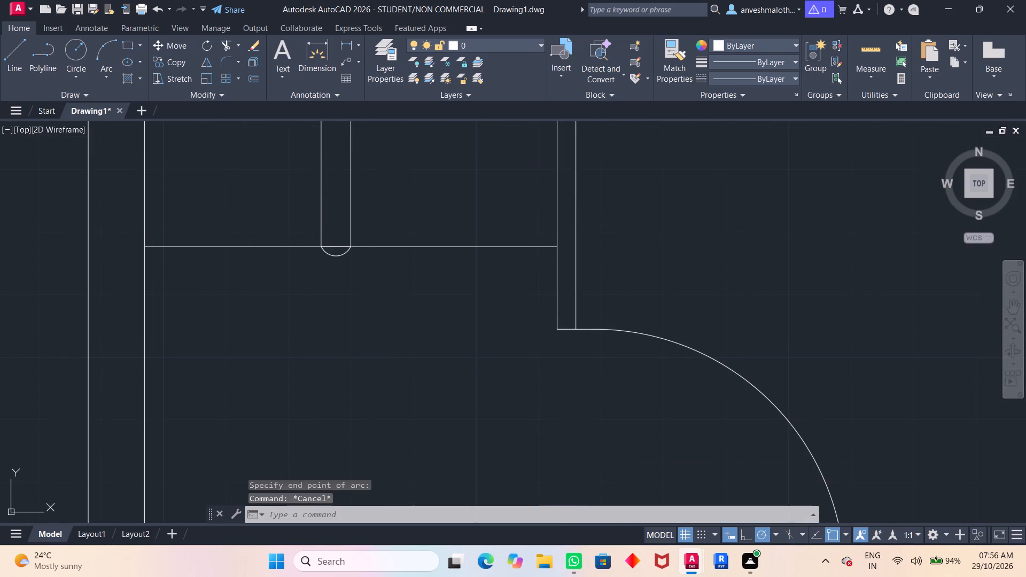
left_click(340, 245)
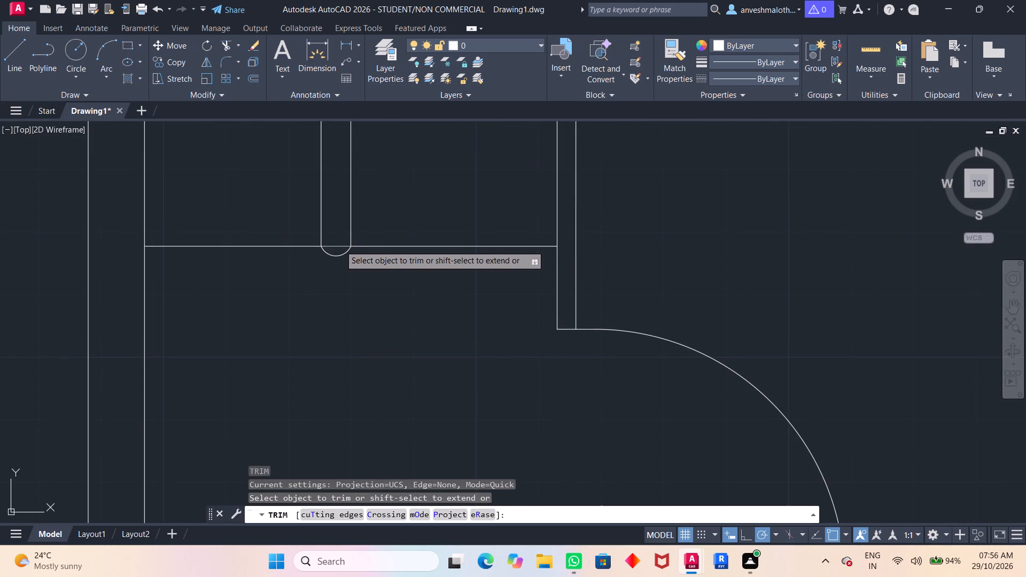
left_click(339, 246)
scroll(338, 240, "down", 3)
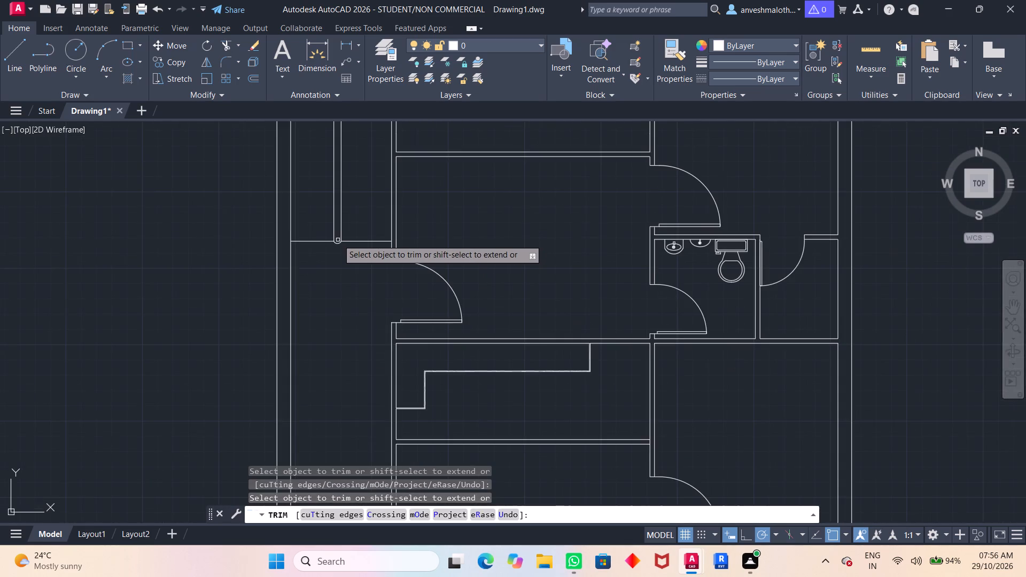
middle_click_drag(339, 261, 365, 445)
scroll(383, 313, "up", 3)
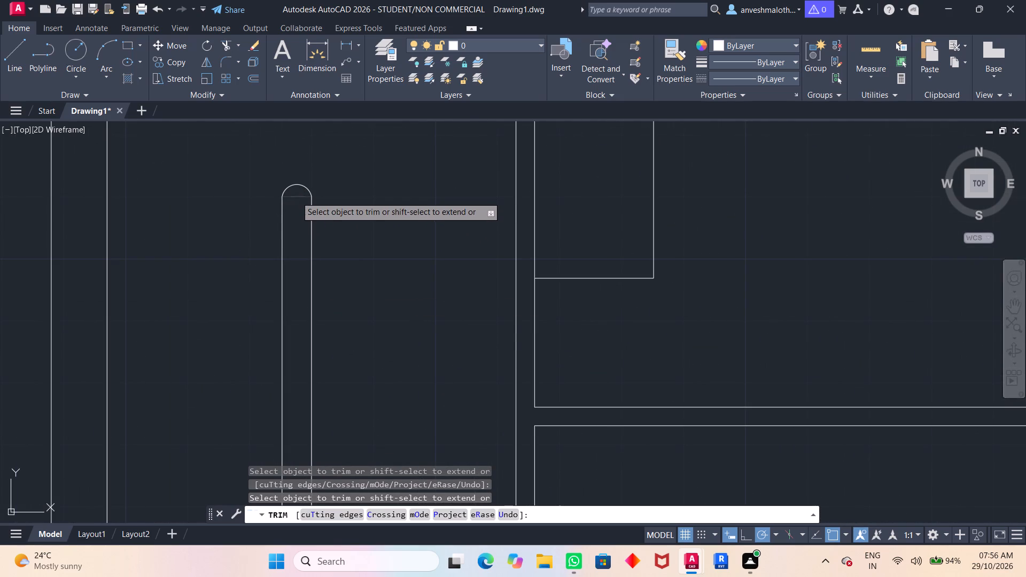
left_click(296, 197)
key("Escape")
scroll(346, 199, "down", 3)
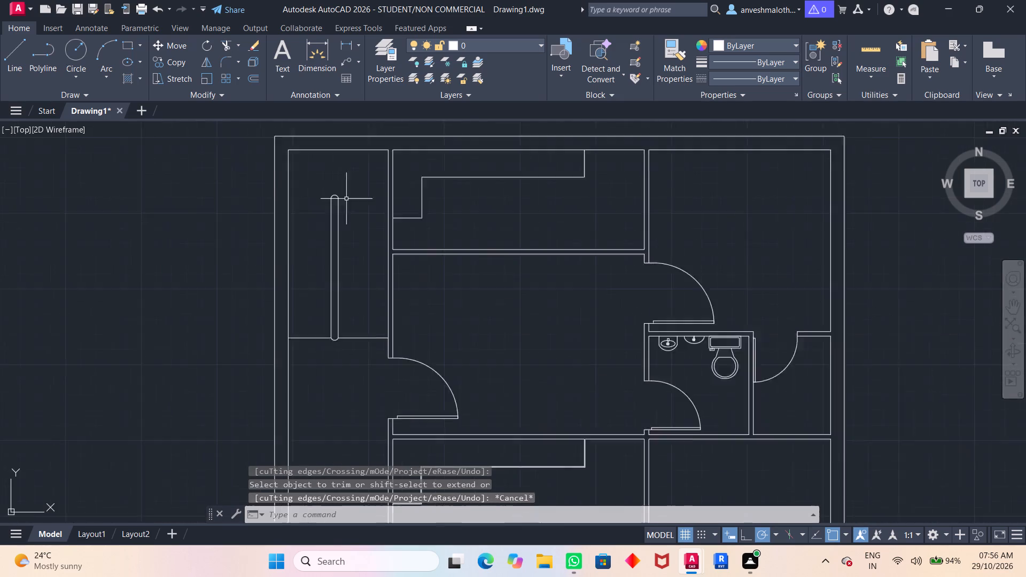
Draw a short vertical line between the two faces of the partition below the lower counter room, east of the counter's end.
scroll(346, 199, "down", 1)
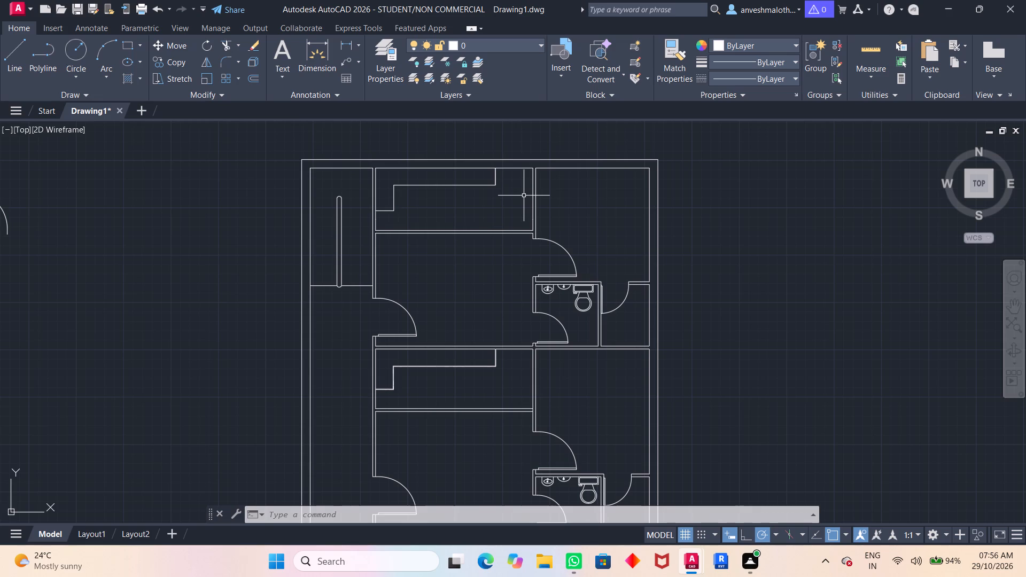
scroll(524, 211, "down", 1)
middle_click_drag(597, 310, 603, 230)
scroll(540, 238, "up", 2)
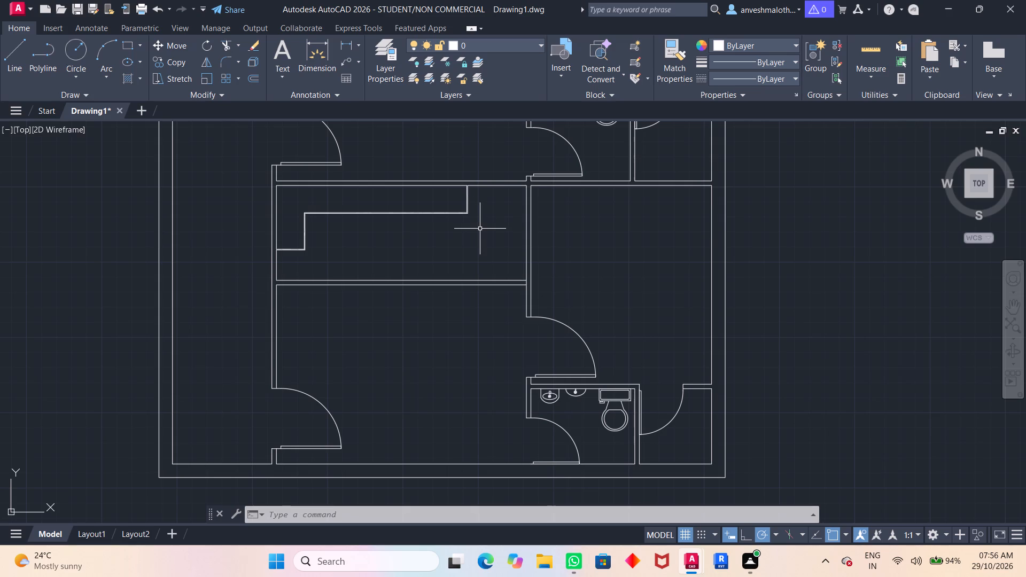
scroll(475, 233, "down", 2)
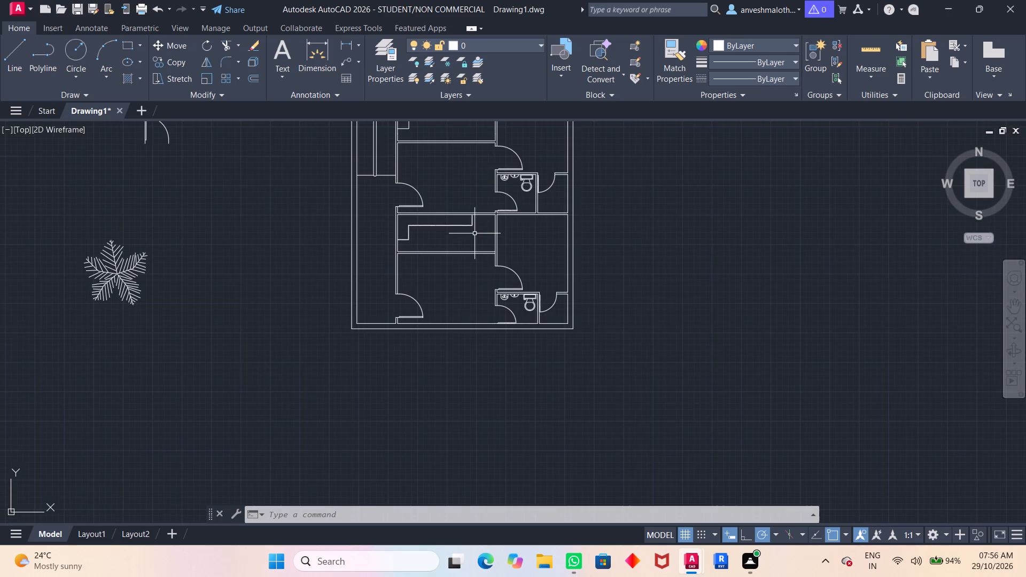
key("l")
key("Return")
scroll(463, 269, "up", 1)
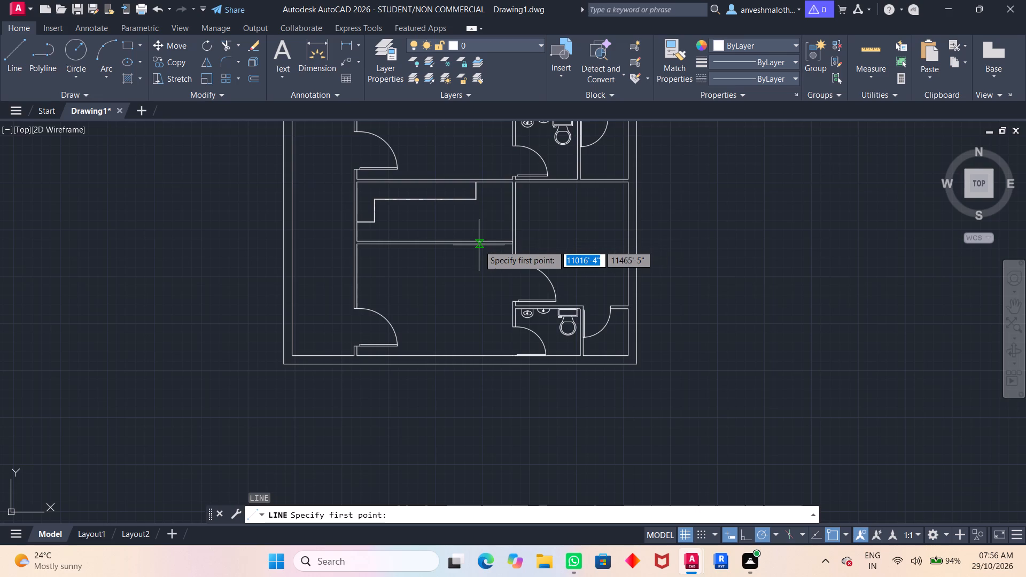
scroll(477, 248, "up", 3)
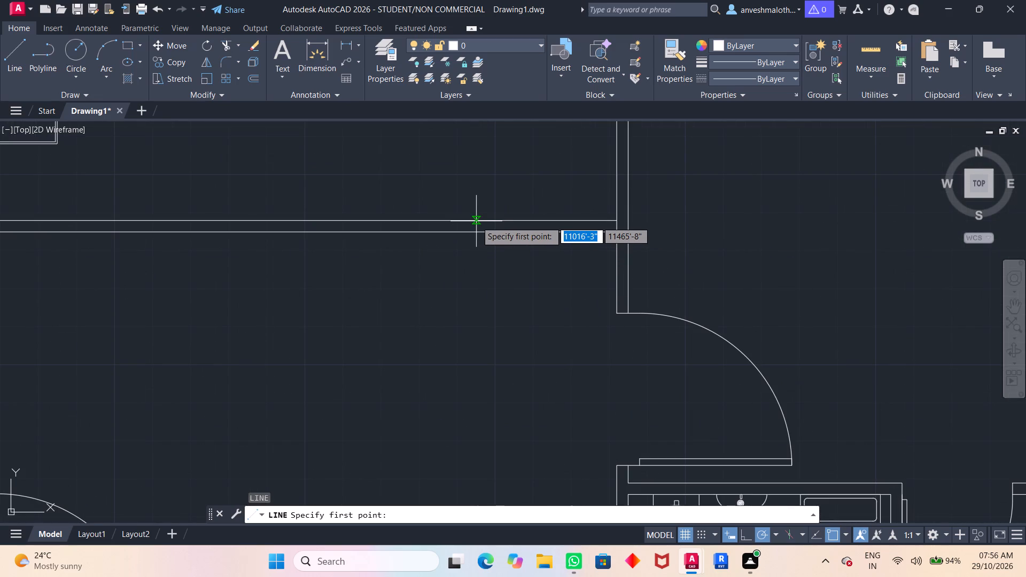
left_click(476, 220)
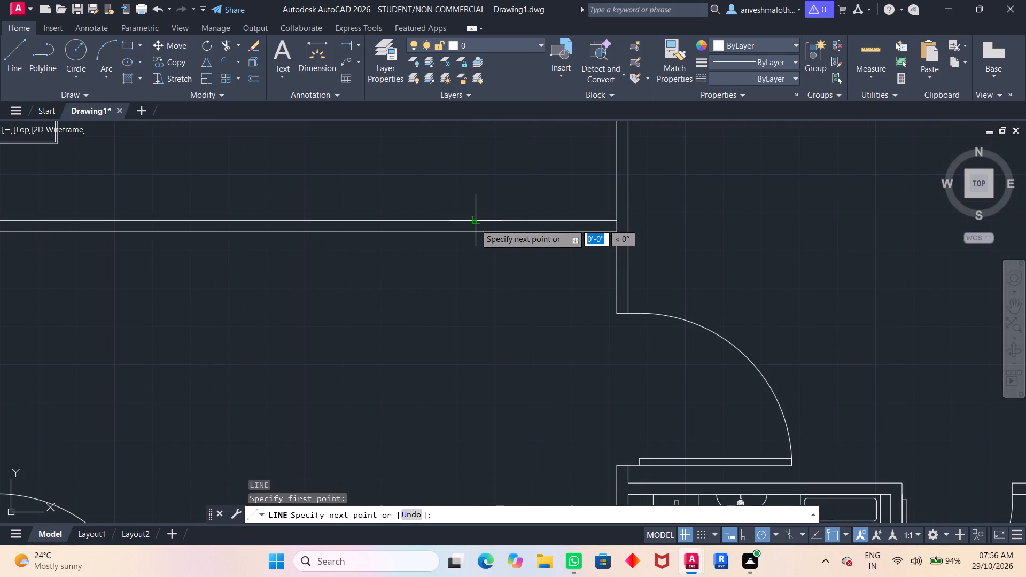
left_click(476, 232)
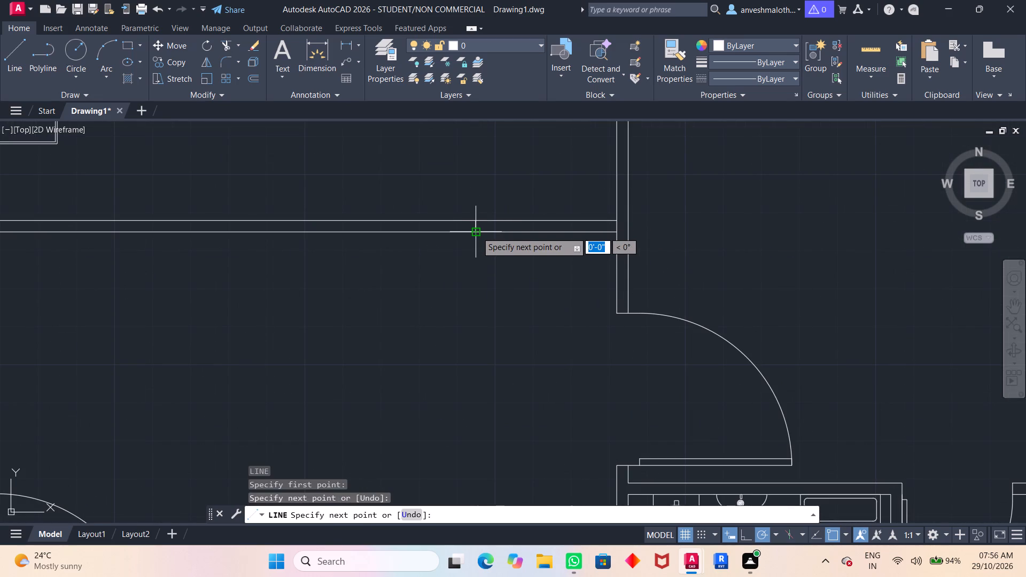
key("space")
scroll(504, 212, "up", 2)
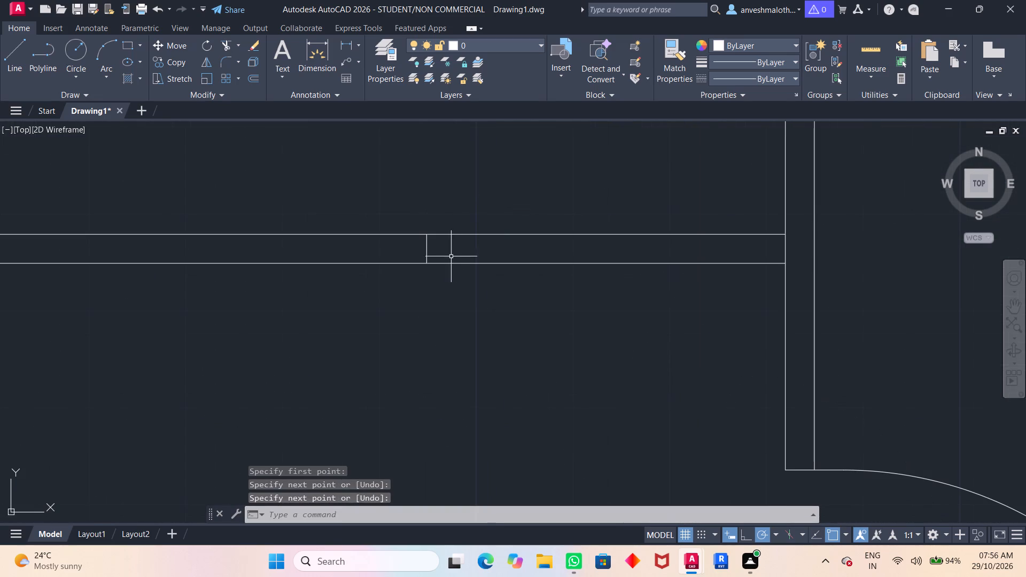
Draw a matching short vertical line across the partition below the upper counter room, aligned with the lower one, and regenerate the drawing.
key("space")
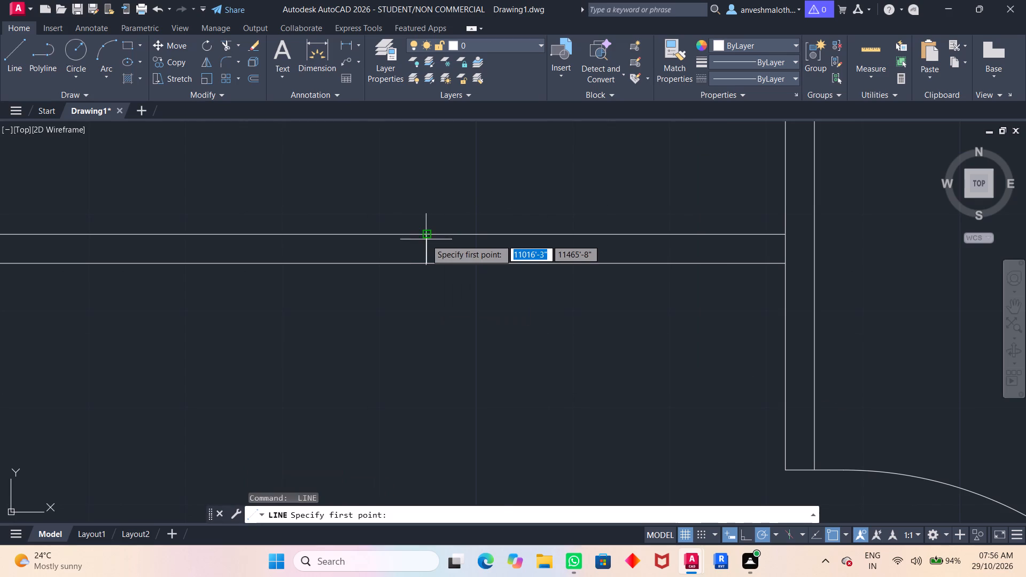
scroll(426, 239, "up", 3)
scroll(426, 239, "down", 8)
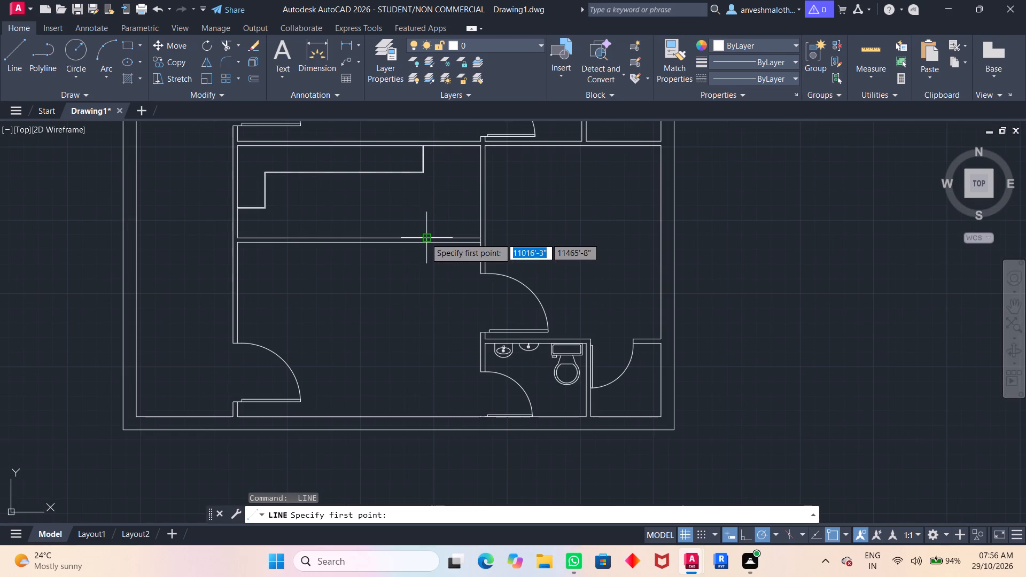
scroll(425, 238, "down", 1)
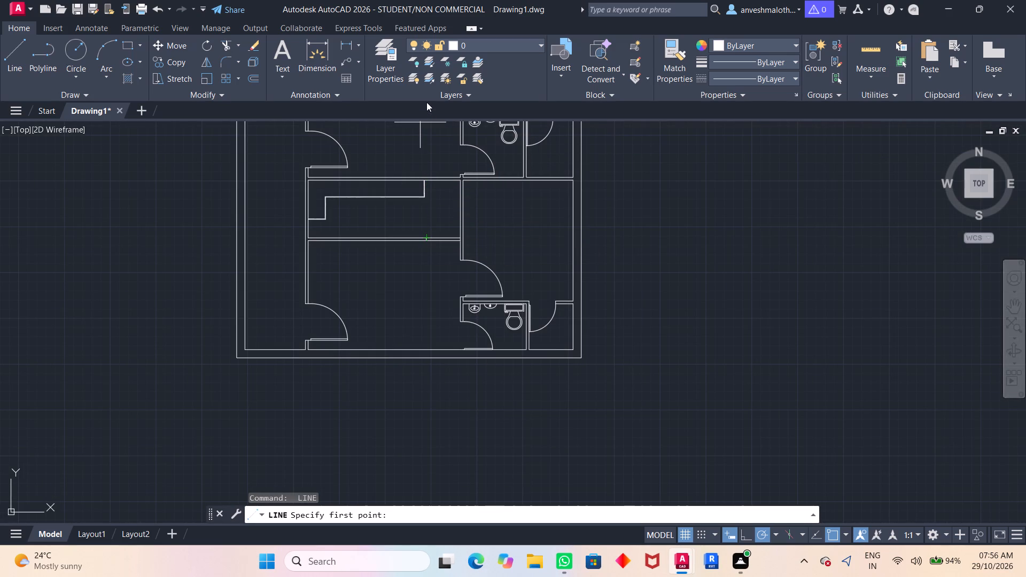
middle_click_drag(426, 126, 402, 231)
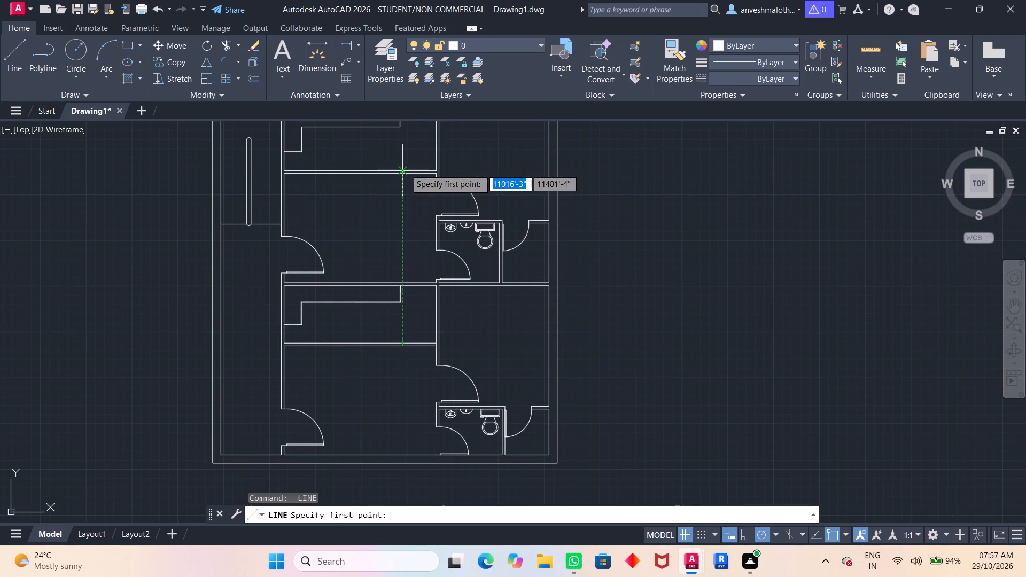
left_click(405, 169)
left_click(403, 182)
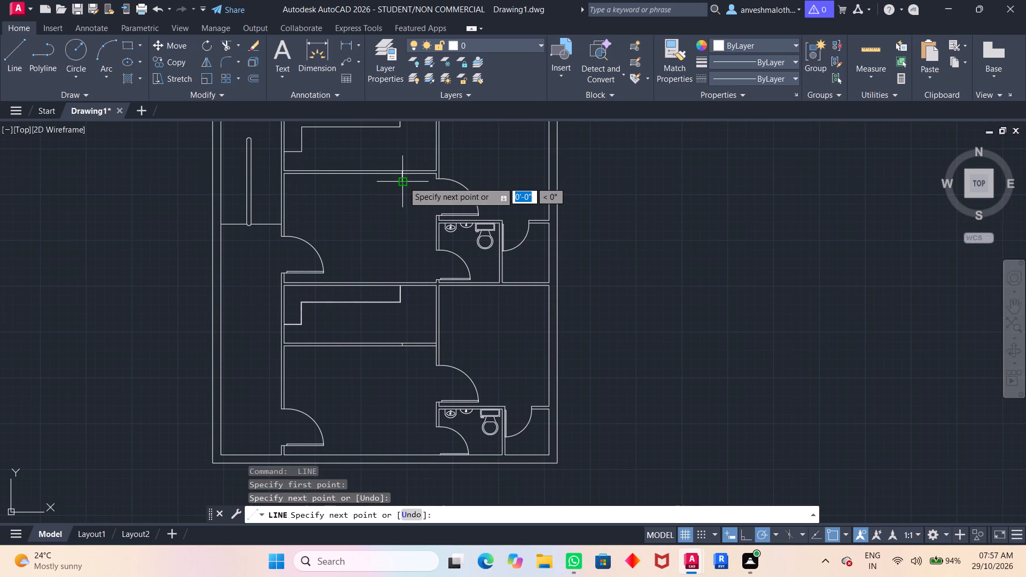
key("space")
scroll(403, 181, "up", 3)
type("re")
key("Return")
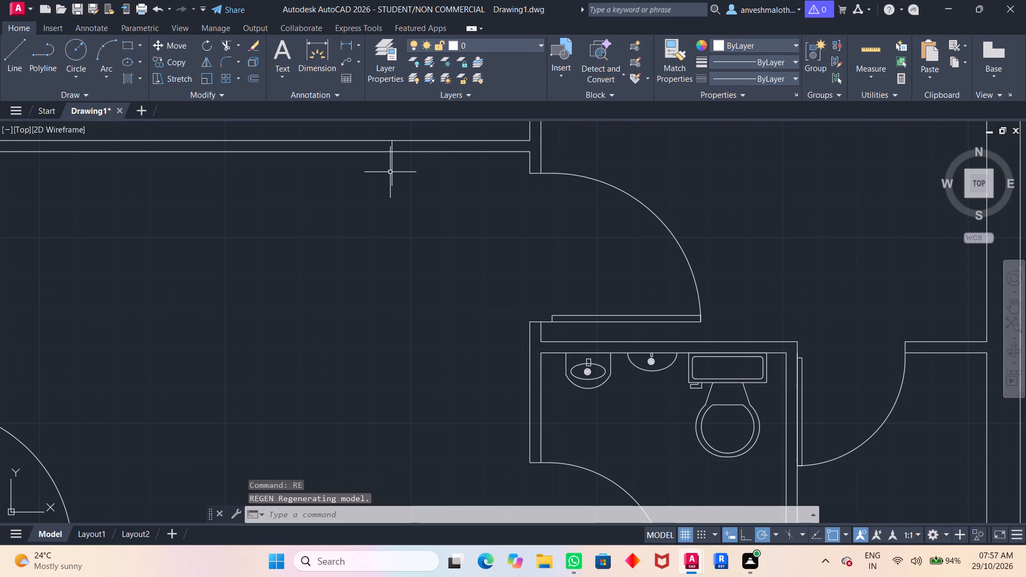
key("Escape")
Trim the upper short line's overhang and both partition faces east of it to open the wall toward the east room.
type("tr")
key("Return")
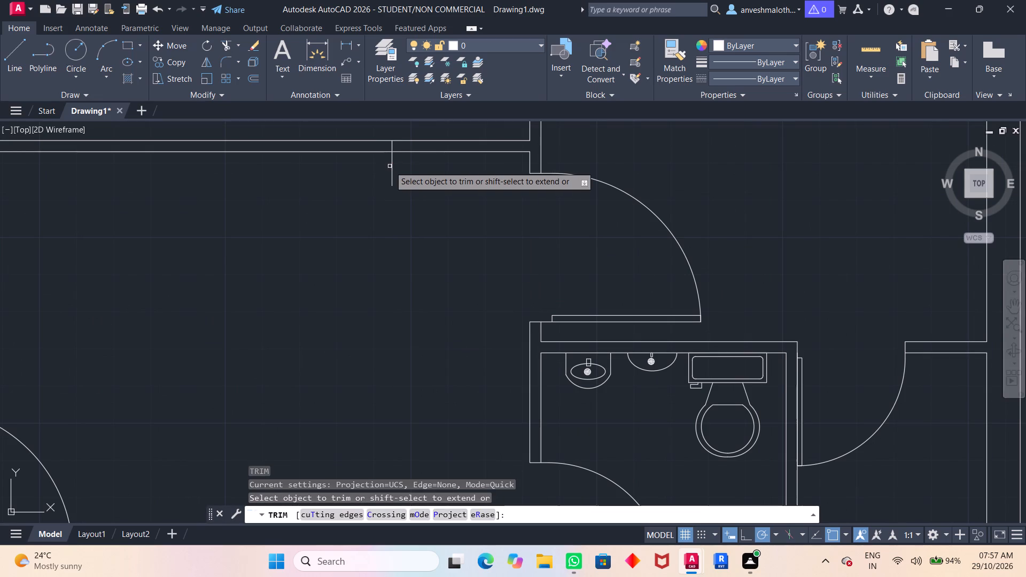
left_click(392, 161)
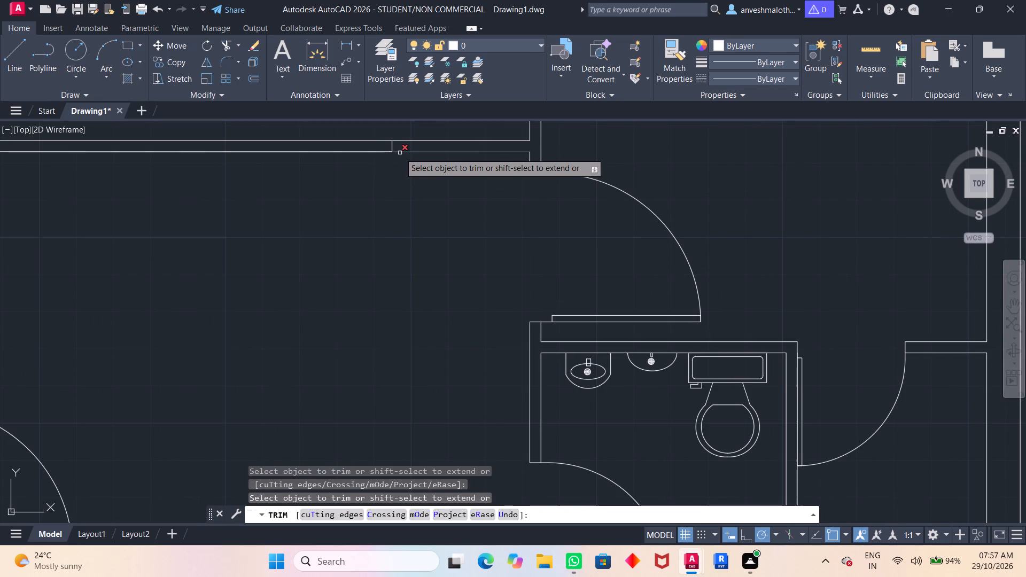
left_click(400, 153)
left_click(408, 141)
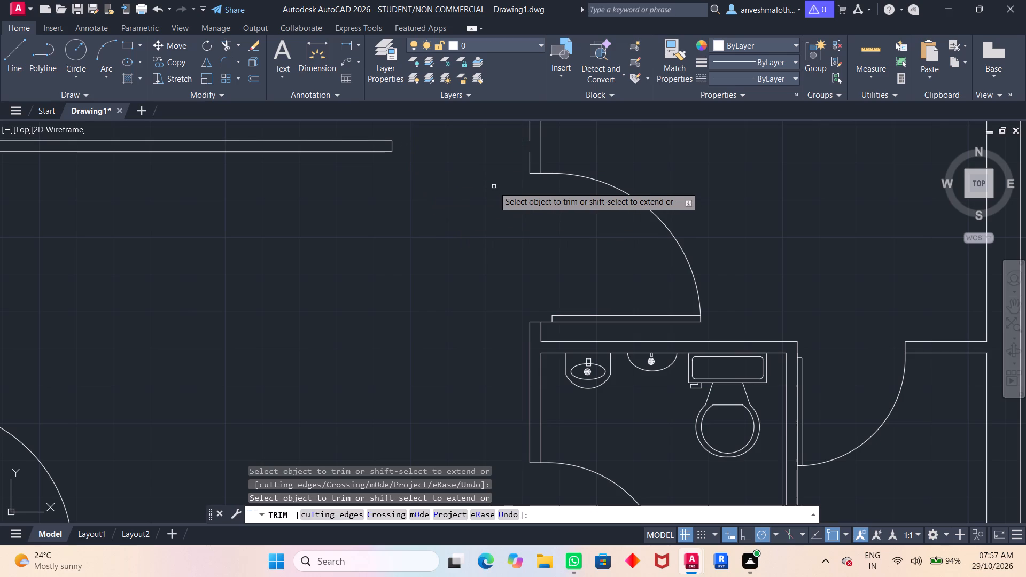
Trim both faces of the lower partition between its short end line and the east wall to make the matching opening.
scroll(483, 194, "down", 2)
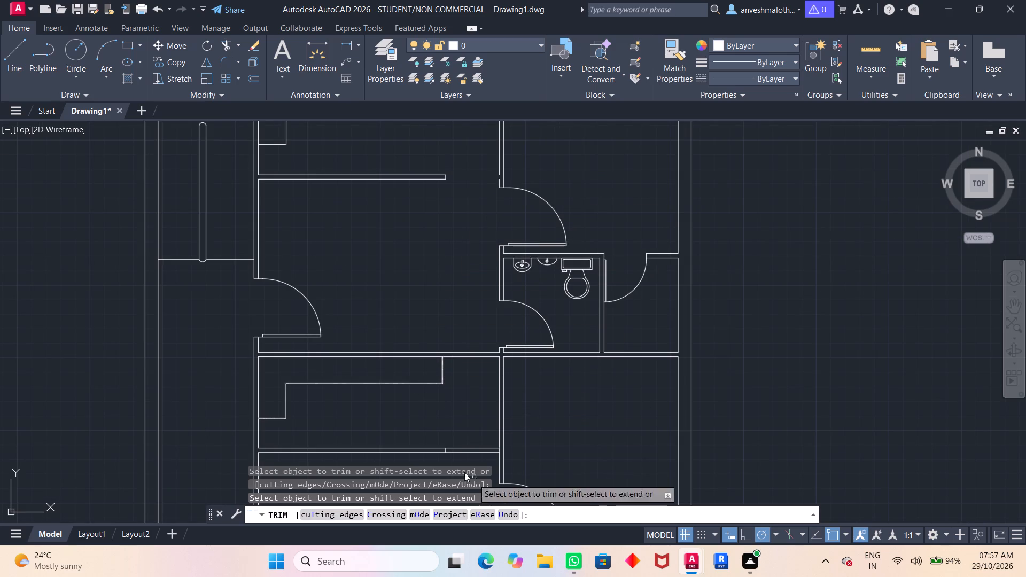
scroll(458, 448, "up", 3)
middle_click_drag(403, 442, 433, 303)
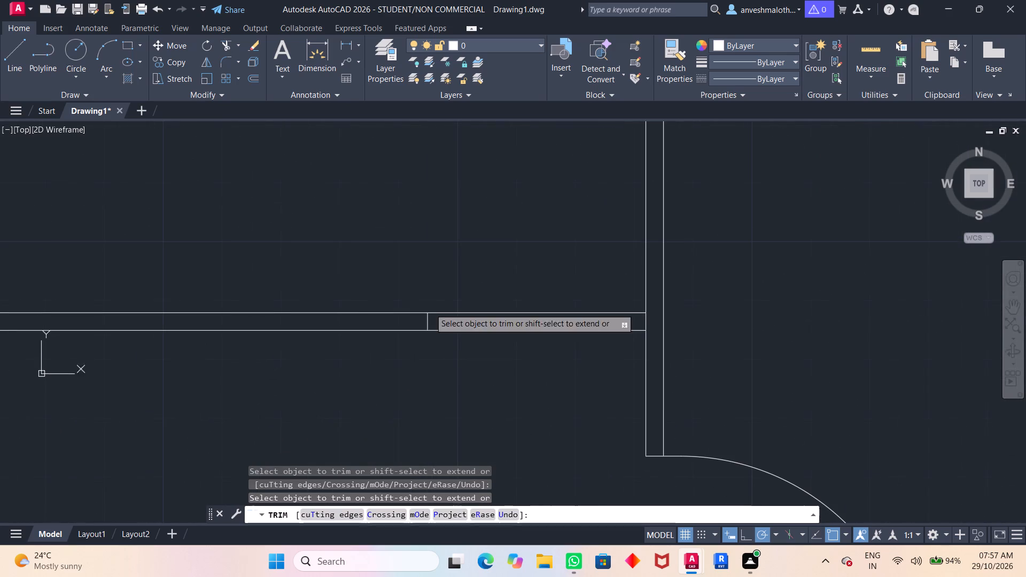
left_click_drag(553, 253, 518, 343)
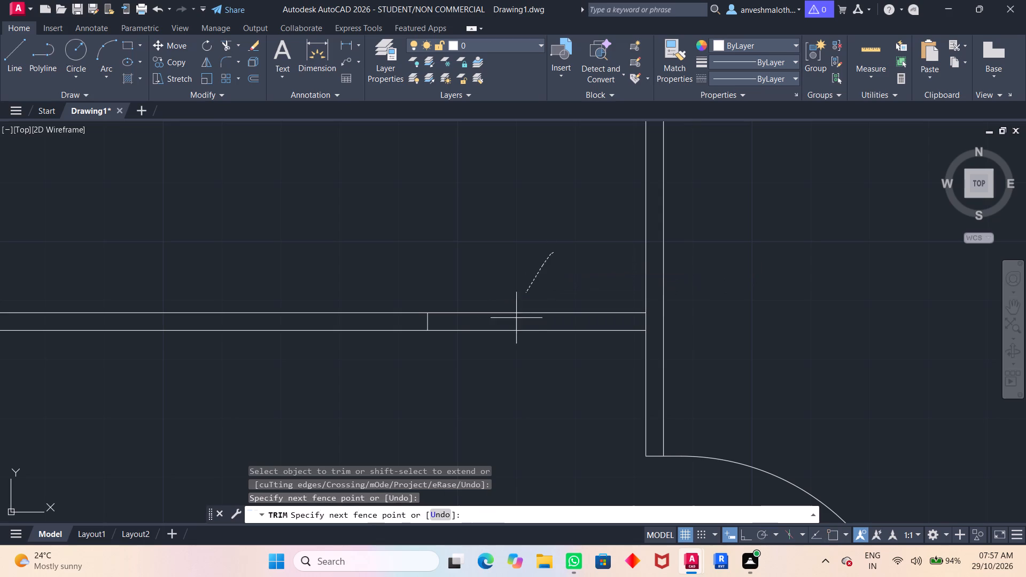
left_click_drag(518, 343, 520, 362)
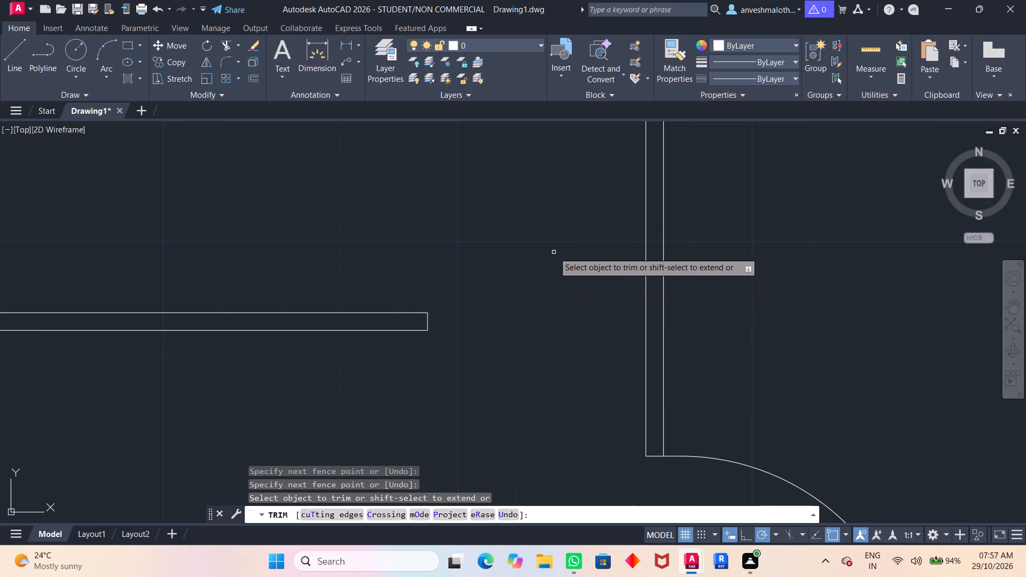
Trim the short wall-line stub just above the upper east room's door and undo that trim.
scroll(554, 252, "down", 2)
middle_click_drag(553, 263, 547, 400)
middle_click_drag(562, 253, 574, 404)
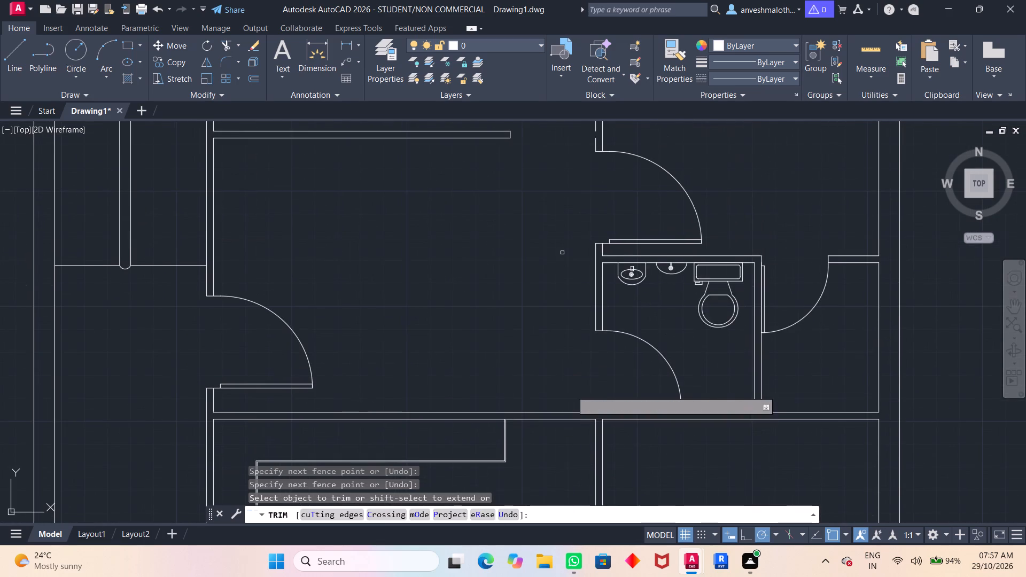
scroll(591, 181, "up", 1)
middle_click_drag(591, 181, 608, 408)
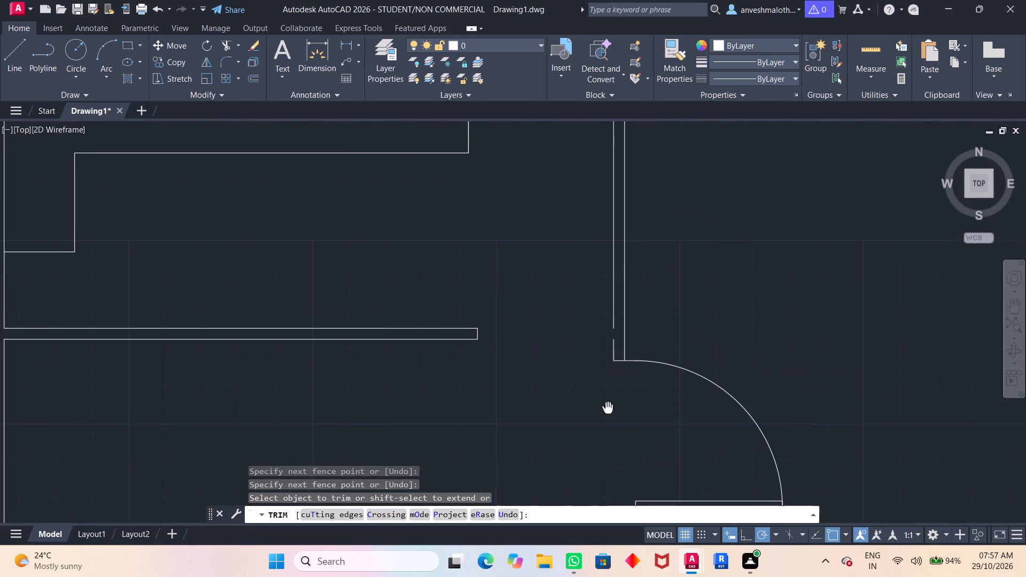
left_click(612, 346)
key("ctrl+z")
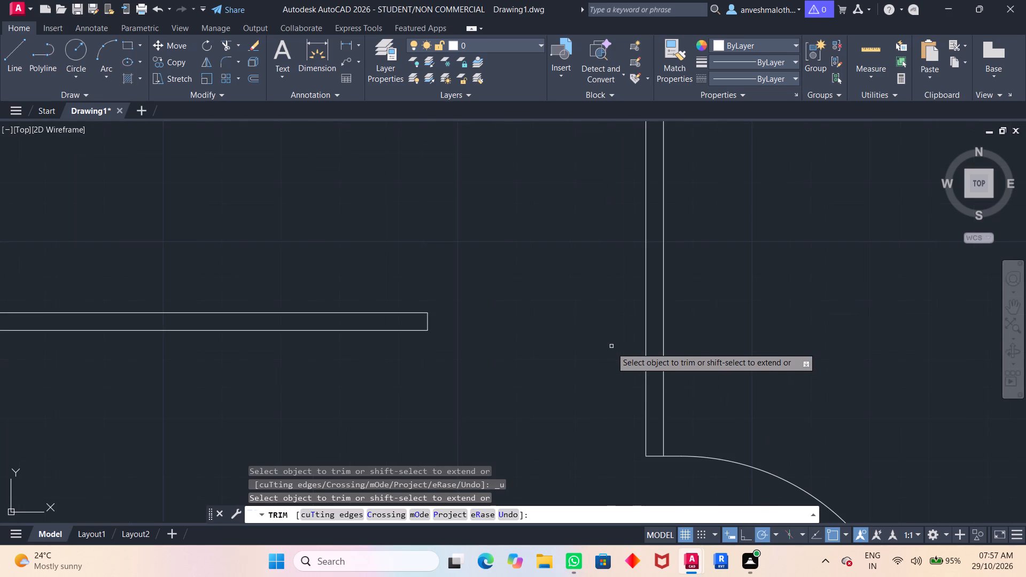
Stretch the stub above the upper east room's door up to the wall line's end, closing the gap at the trimmed partition.
scroll(621, 376, "down", 3)
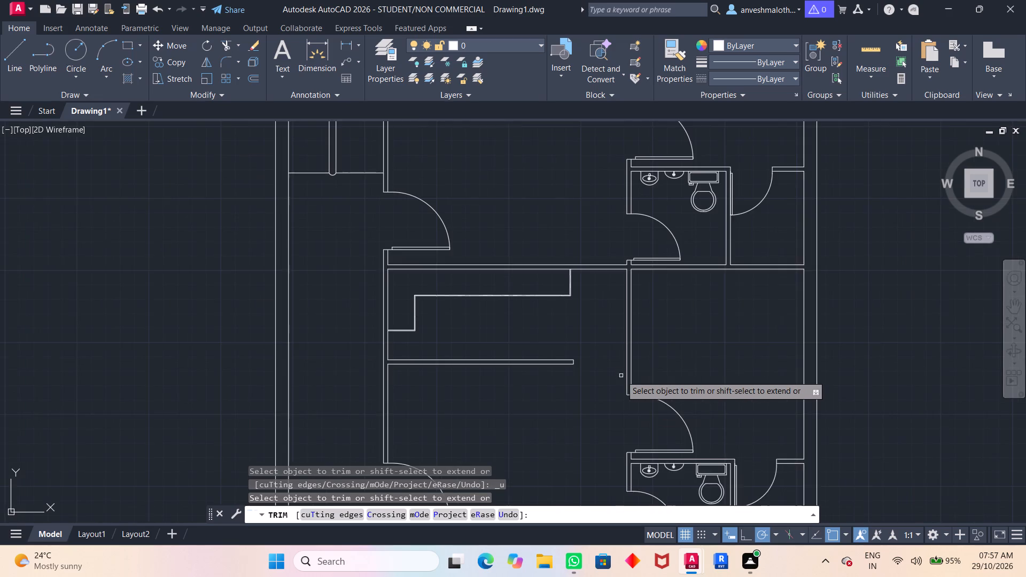
middle_click_drag(621, 376, 630, 576)
scroll(633, 315, "up", 3)
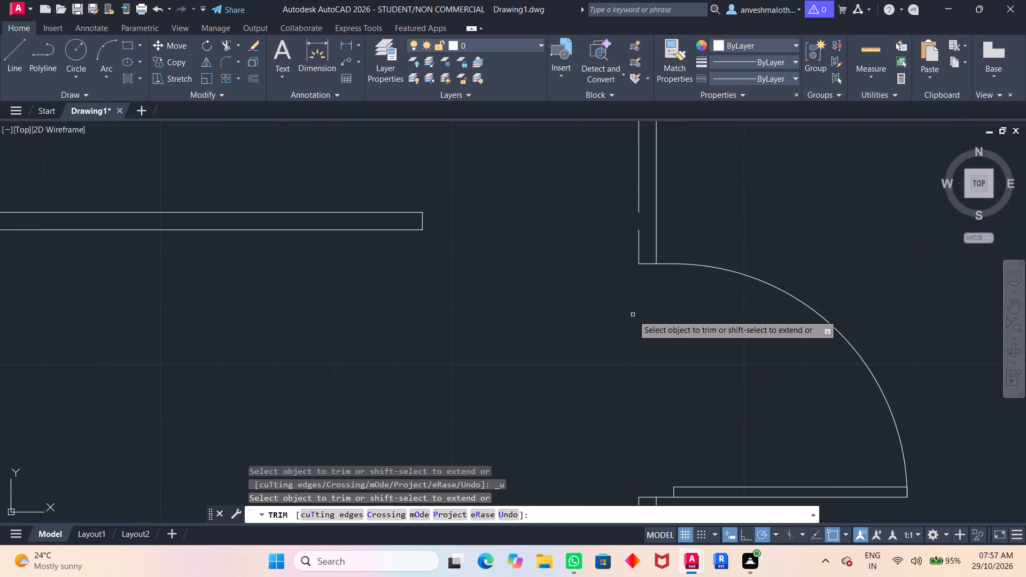
key("Escape")
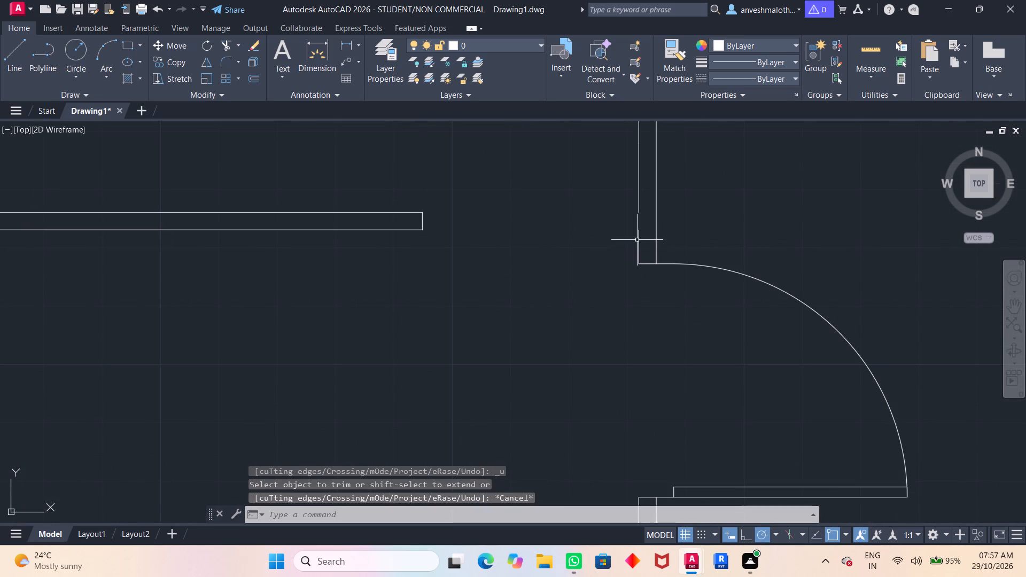
left_click(638, 237)
left_click_drag(639, 230, 638, 213)
left_click(638, 213)
left_click(638, 213)
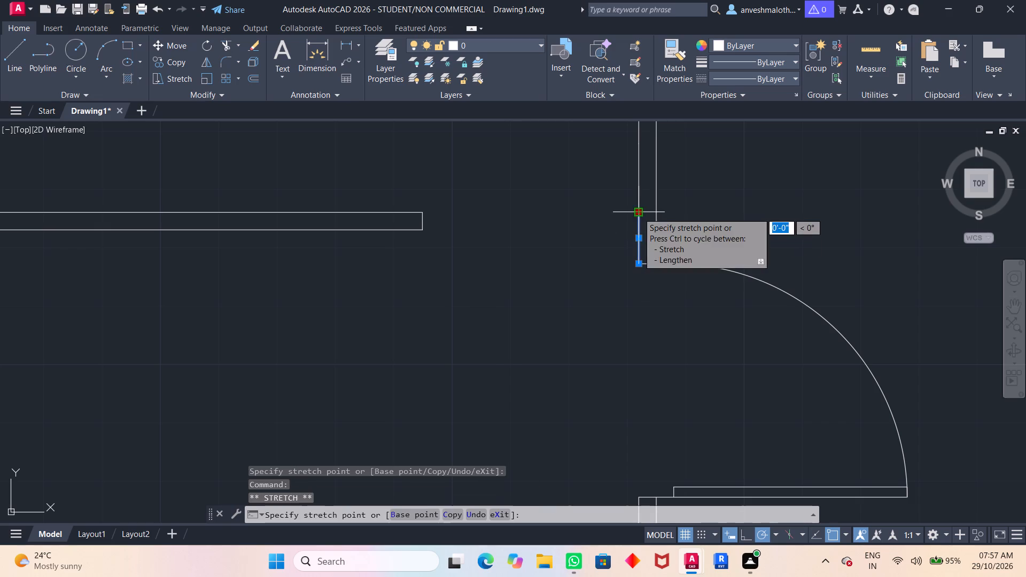
key("space")
key("Escape")
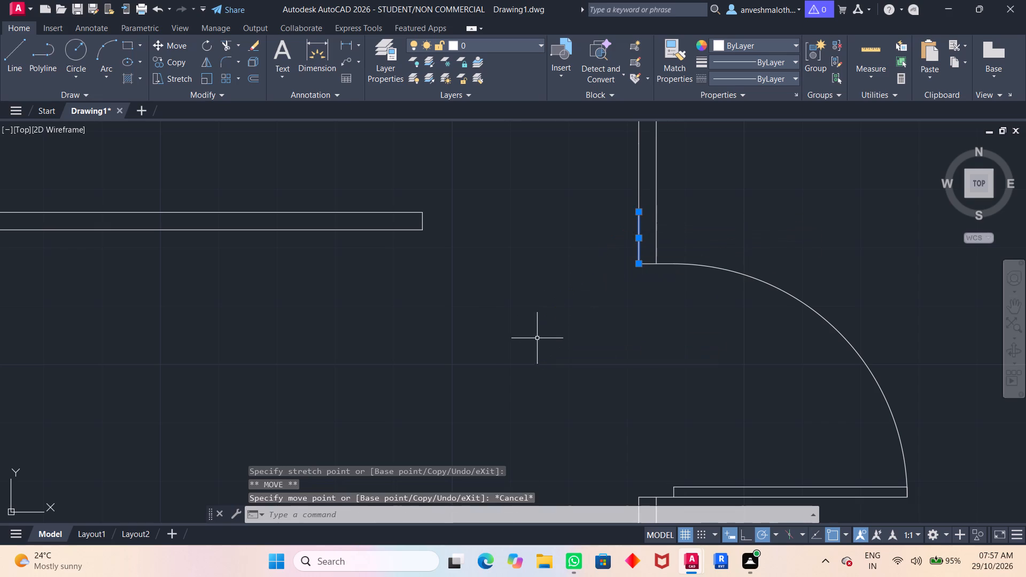
Draw a rectangle about 1'-3" by 1'-9" between the upper room's L-shaped counter end and the partition below it, near the west wall.
key("Escape")
key("Escape")
scroll(547, 333, "down", 5)
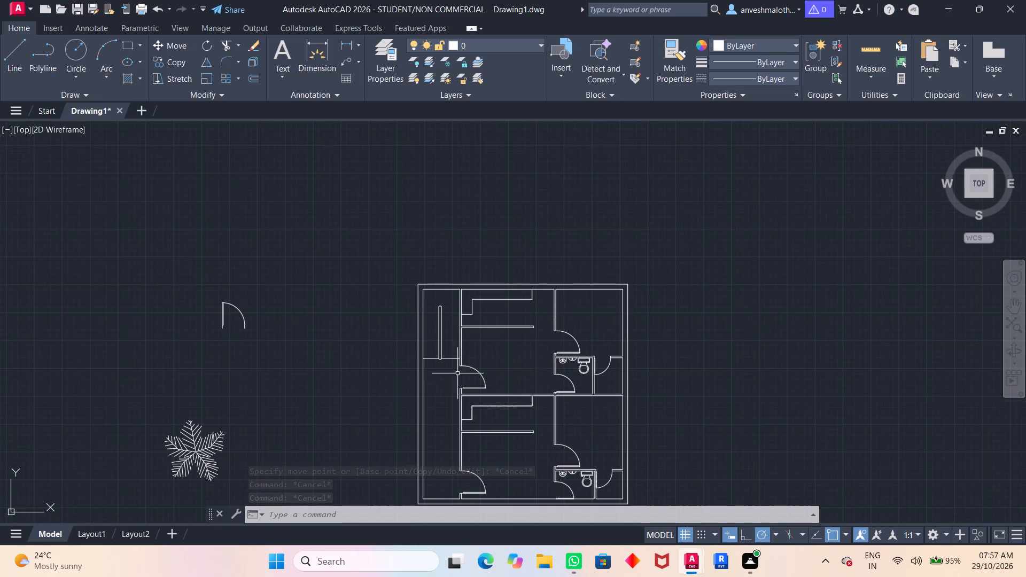
scroll(476, 344, "up", 4)
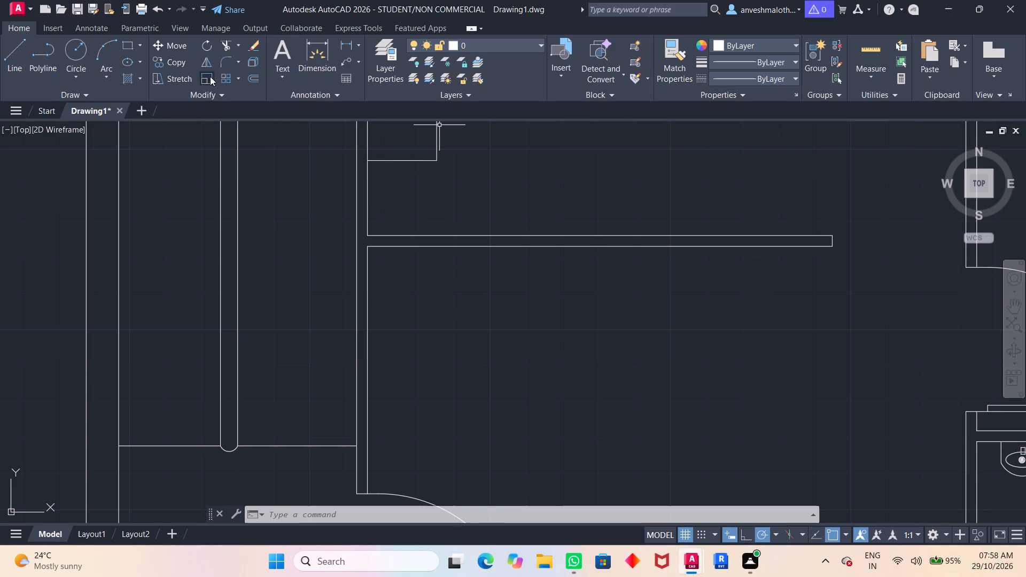
left_click(131, 47)
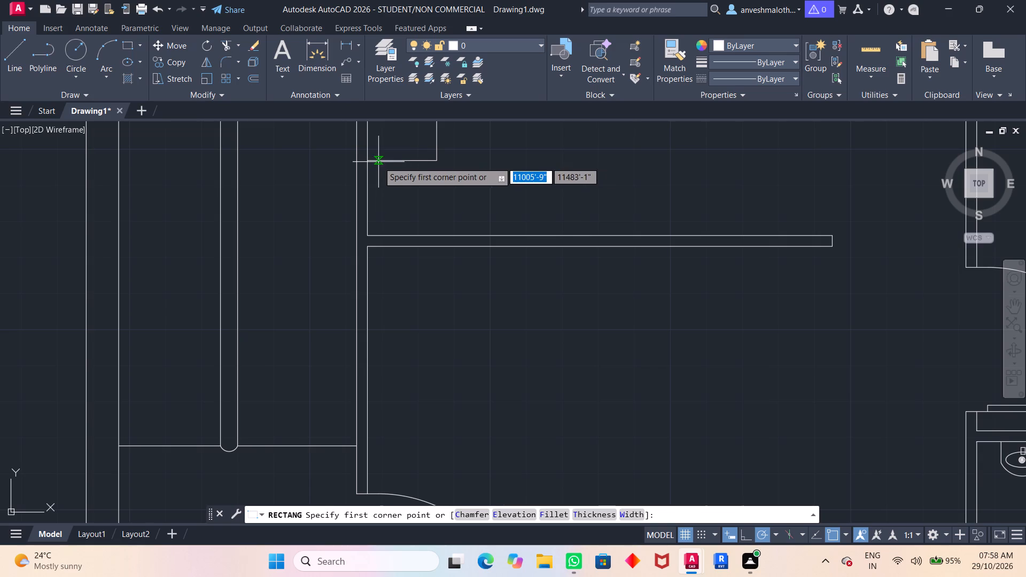
scroll(378, 162, "up", 4)
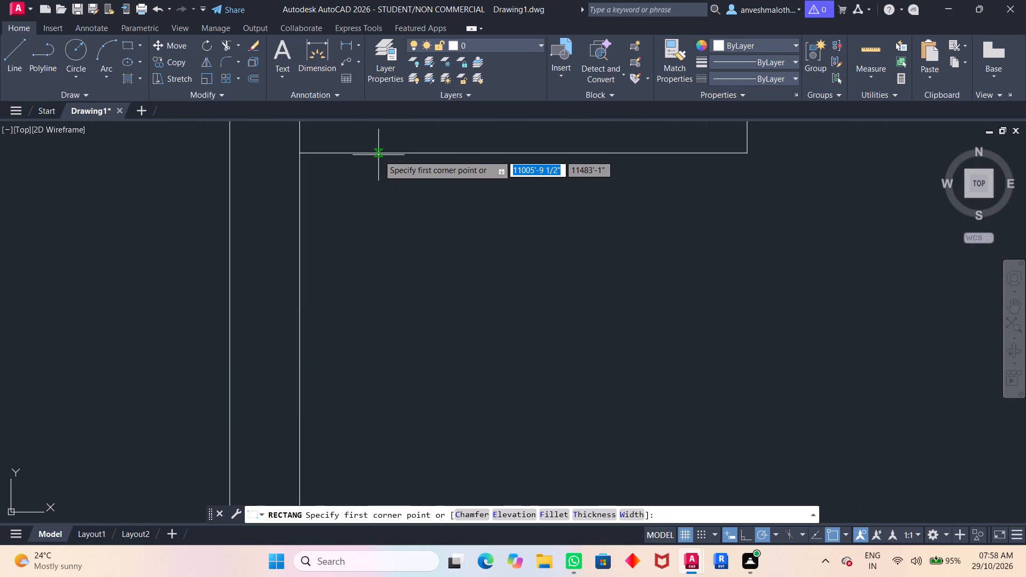
left_click(378, 154)
scroll(530, 309, "down", 2)
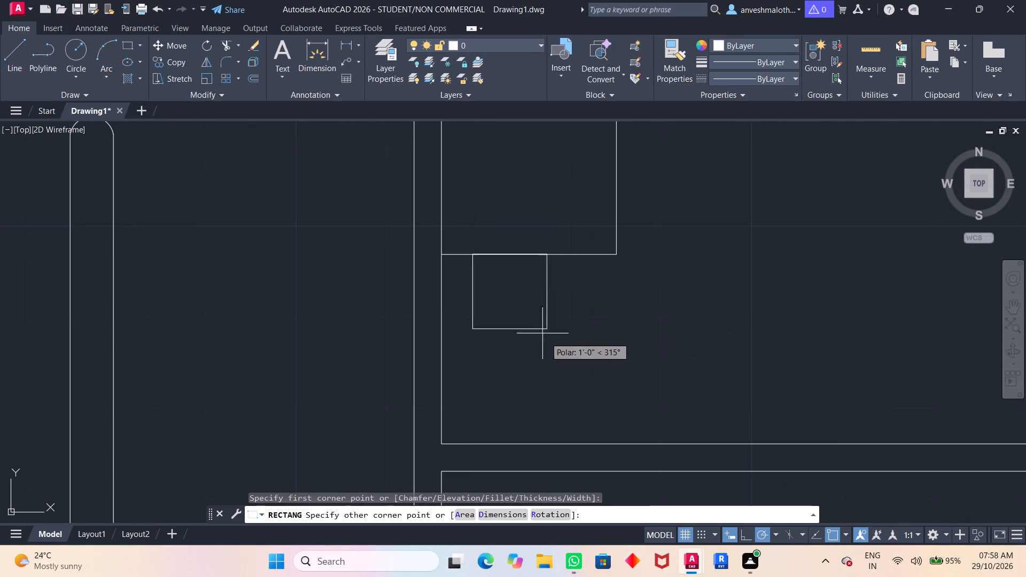
scroll(540, 329, "up", 2)
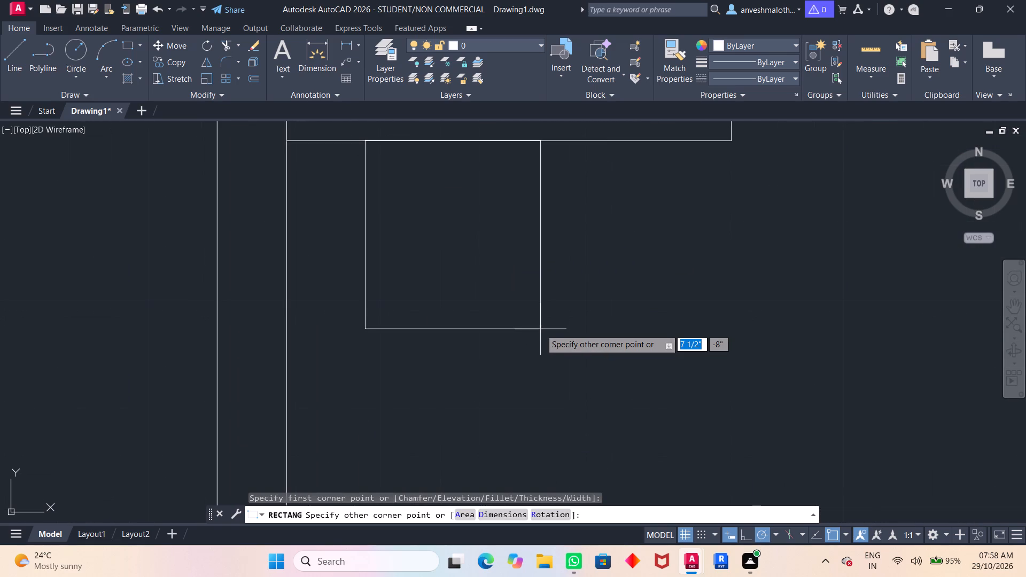
scroll(540, 329, "up", 1)
scroll(540, 329, "down", 2)
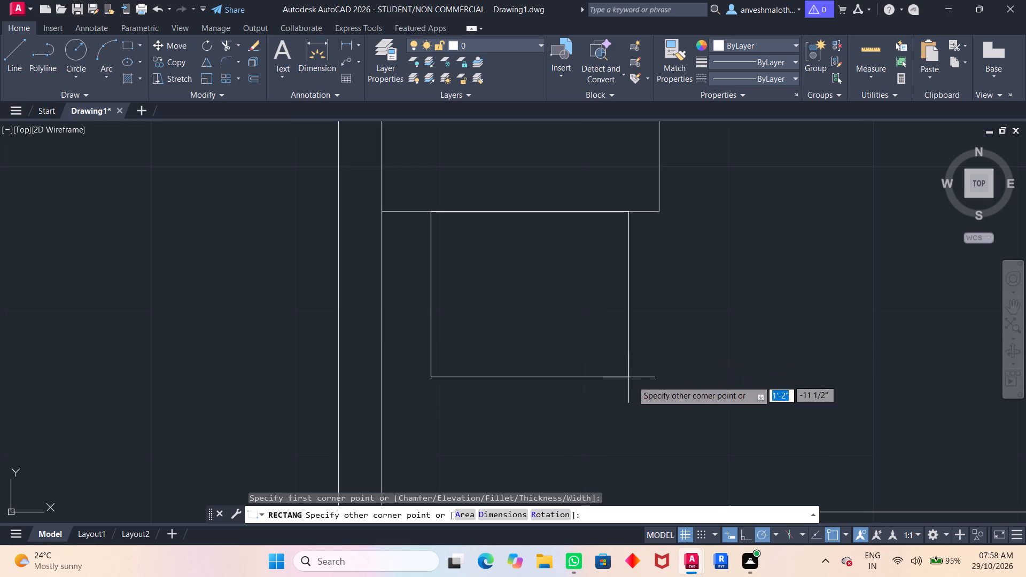
scroll(603, 490, "down", 1)
middle_click_drag(602, 491, 599, 288)
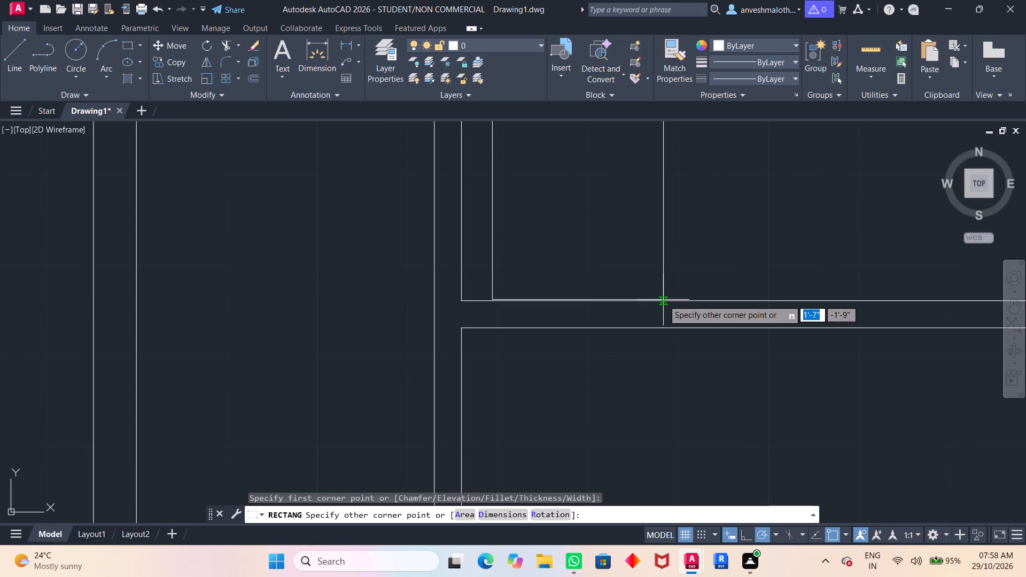
middle_click_drag(663, 300, 624, 393)
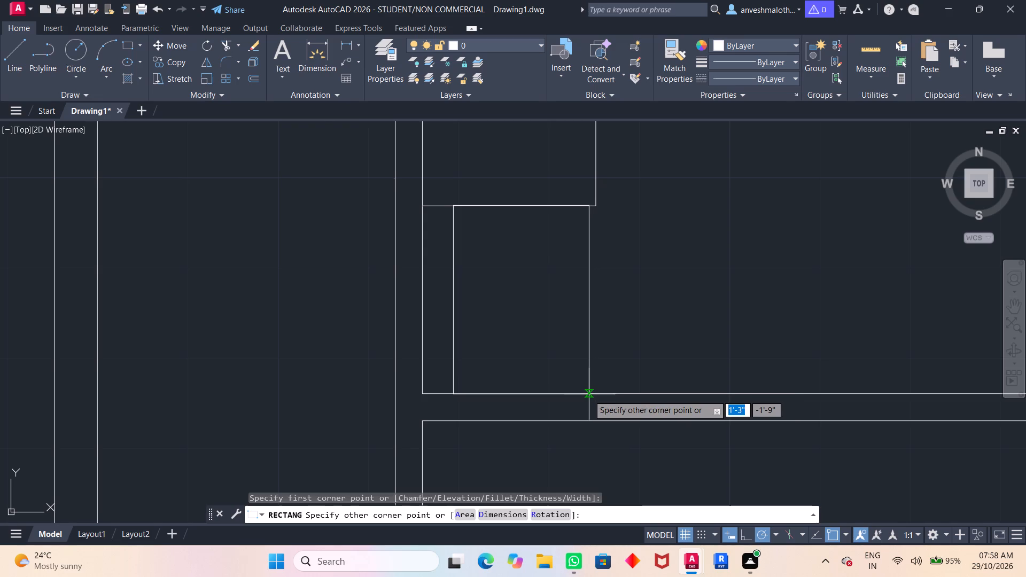
scroll(588, 395, "up", 1)
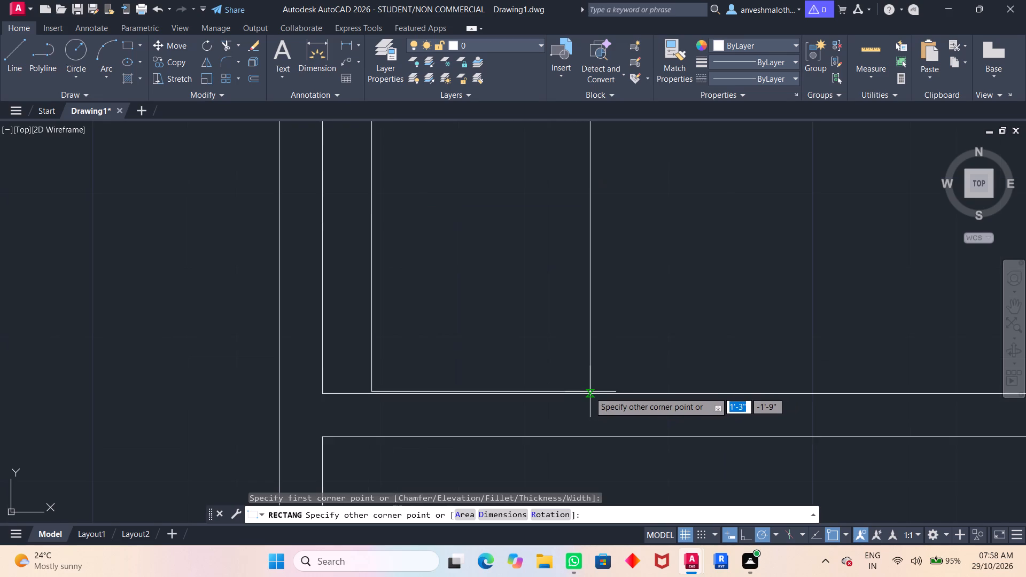
left_click(589, 393)
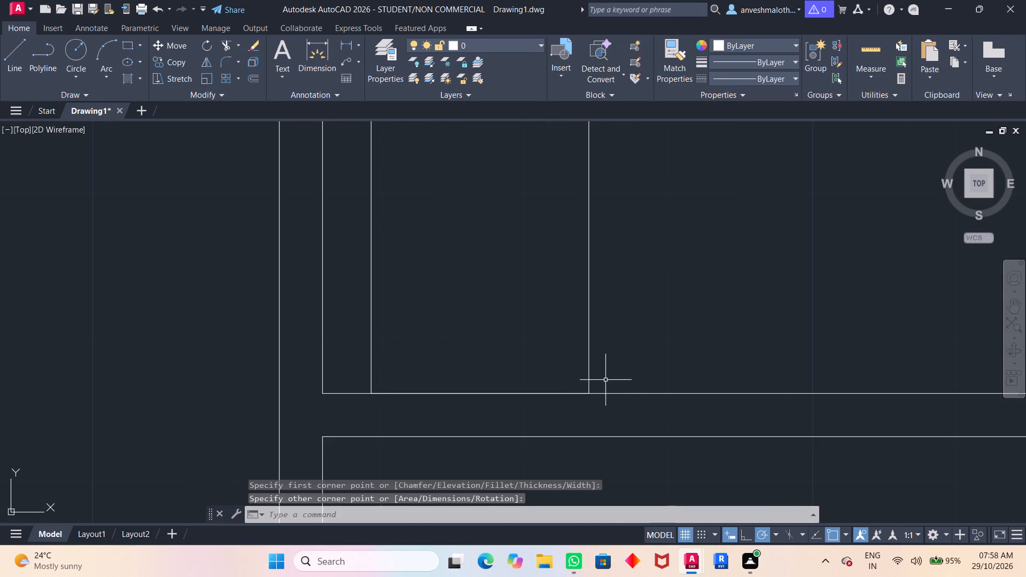
Offset the rectangle below the upper counter inward by 0.5" to give it a double outline.
scroll(554, 315, "down", 3)
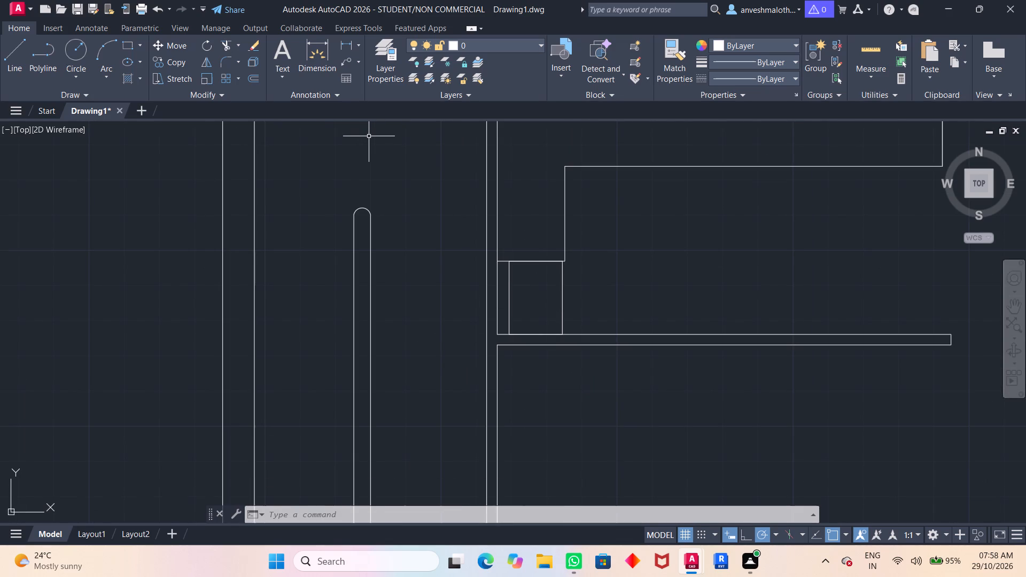
key("o")
key("Return")
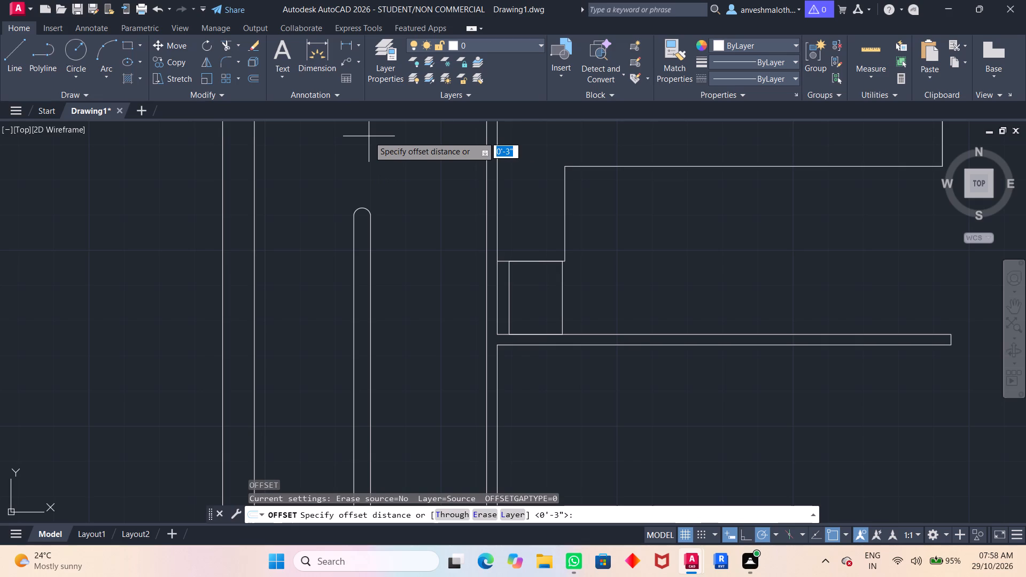
type("0.5")
key("shift+quotedbl")
key("Return")
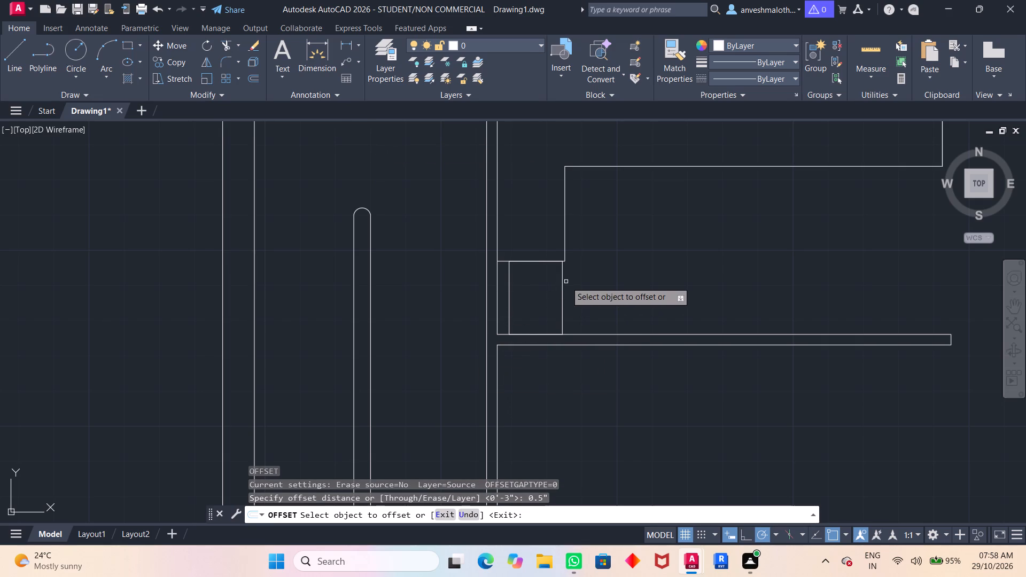
left_click_drag(562, 282, 549, 286)
left_click(549, 286)
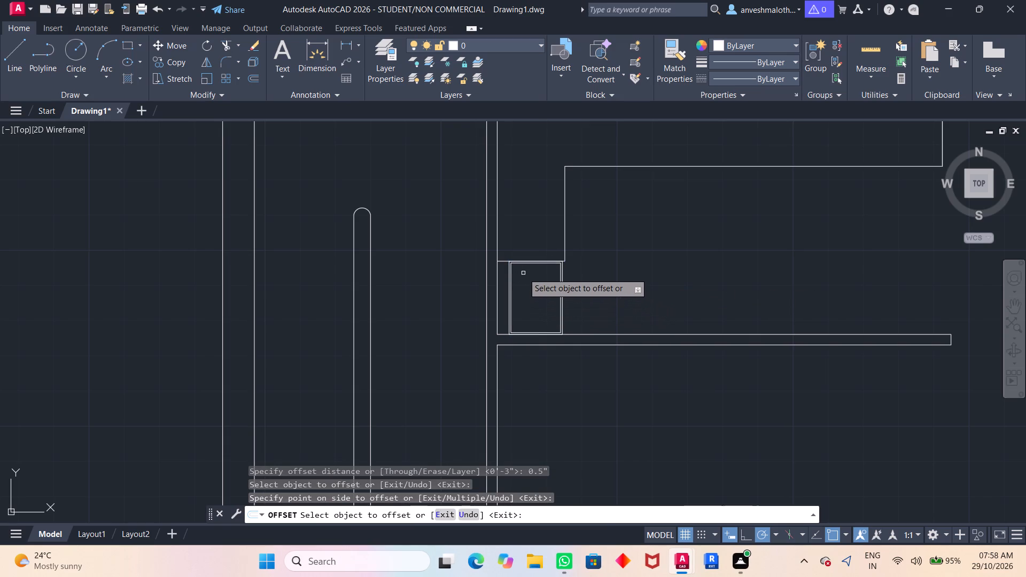
key("Escape")
Trim the counter's short end line between the west wall and the double-outlined rectangle.
type("tr")
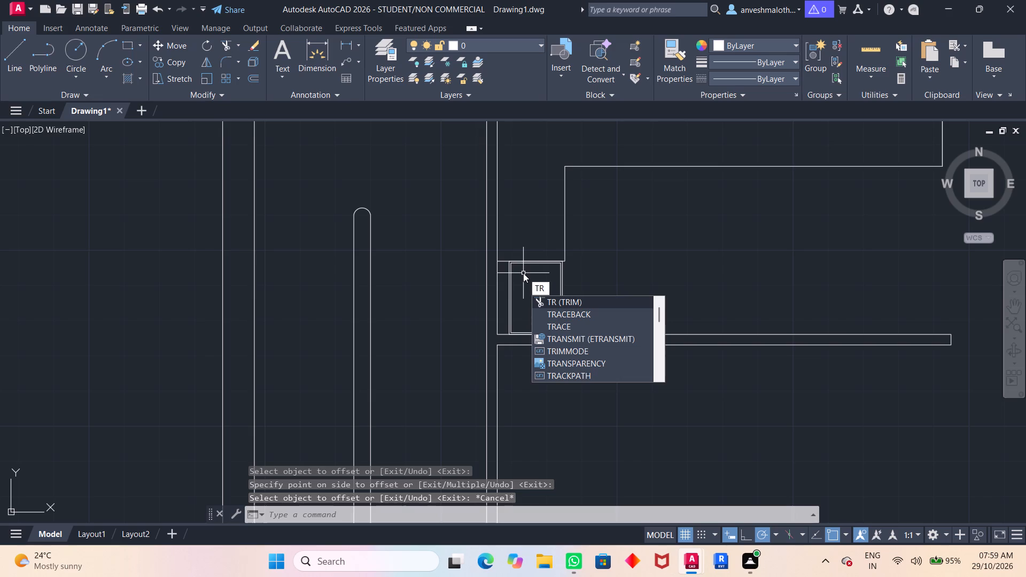
key("Return")
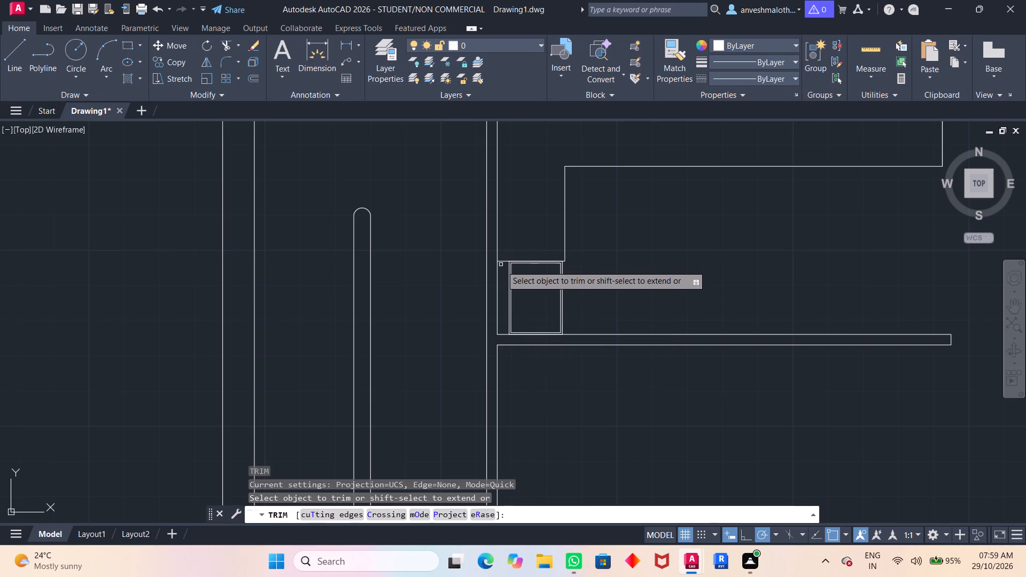
left_click(503, 261)
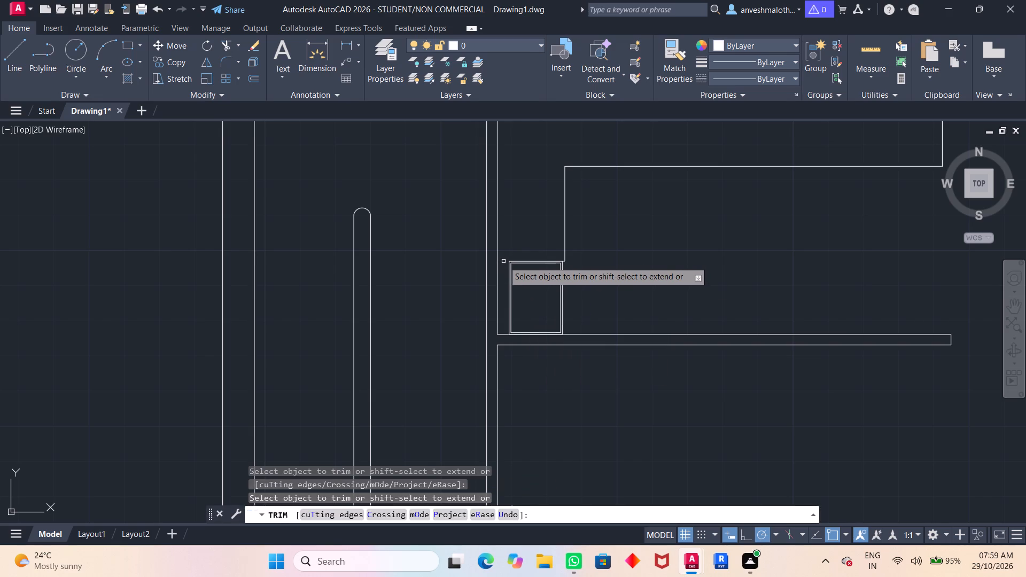
key("Escape")
Draw a vertical line about 1'-9" long from the counter's lower corner straight down to the partition's upper face.
key("l")
key("Return")
scroll(547, 273, "up", 1)
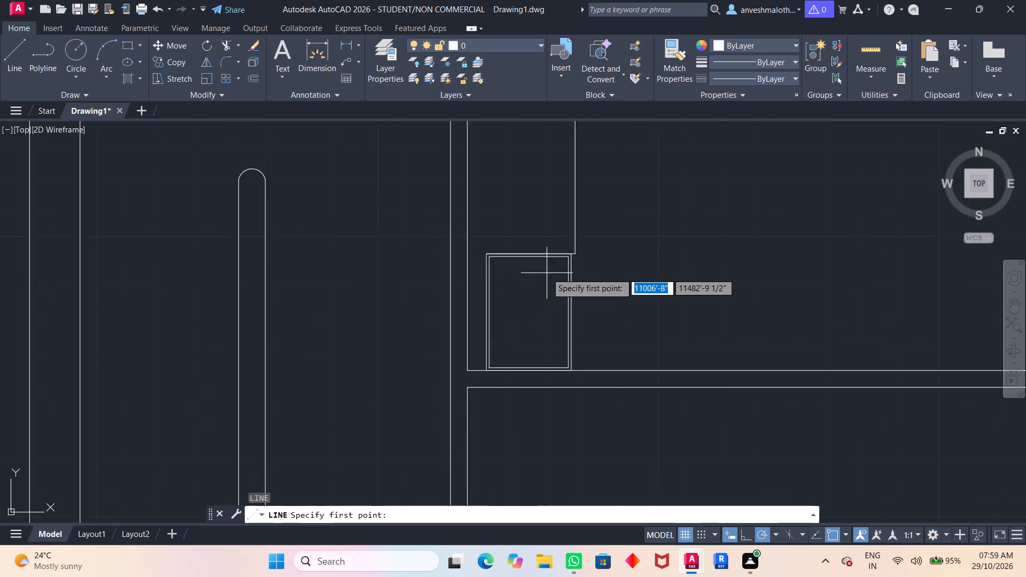
scroll(547, 273, "up", 2)
left_click(615, 220)
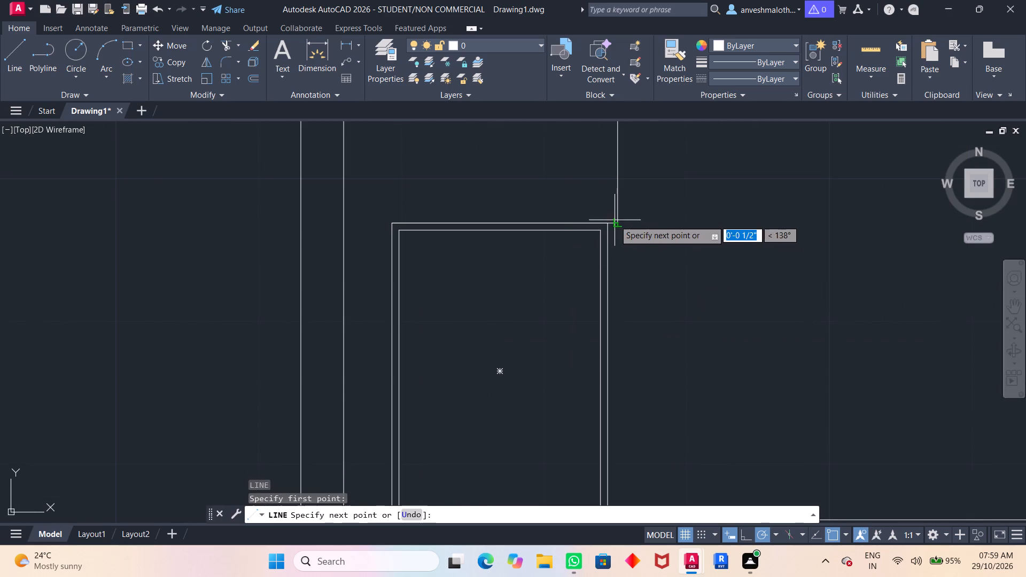
middle_click_drag(620, 477, 613, 462)
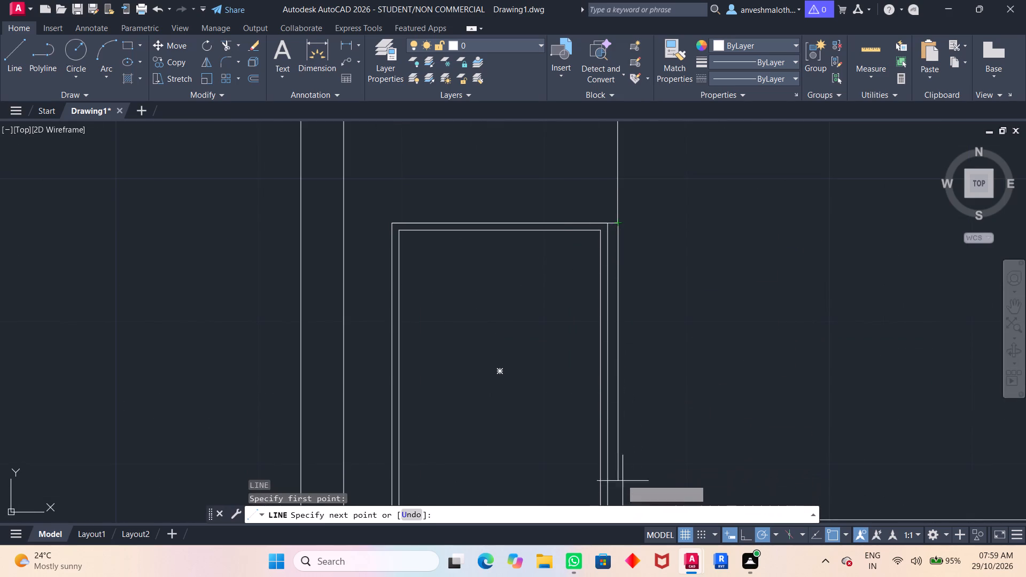
middle_click_drag(613, 462, 600, 283)
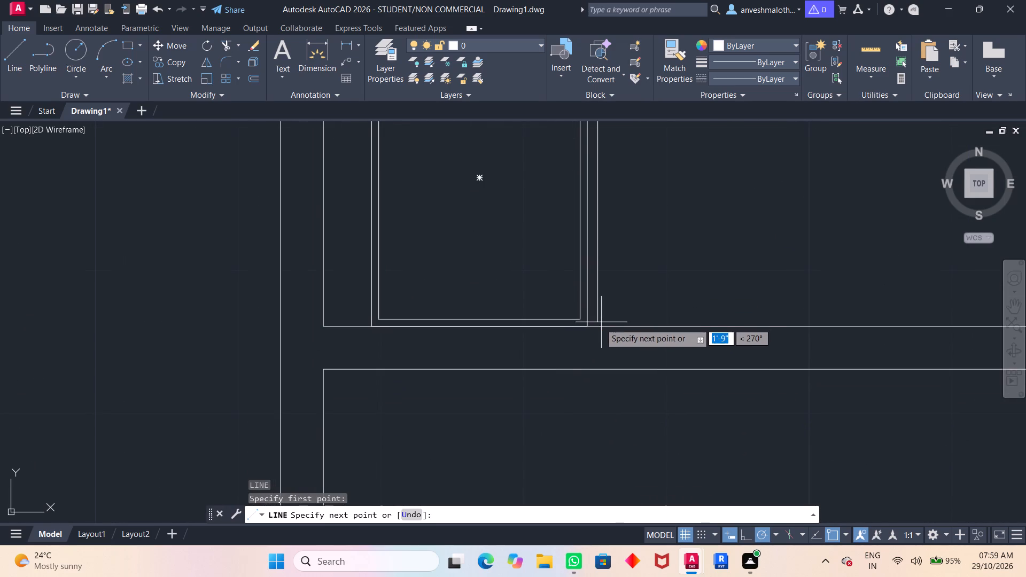
left_click(598, 325)
scroll(595, 322, "down", 2)
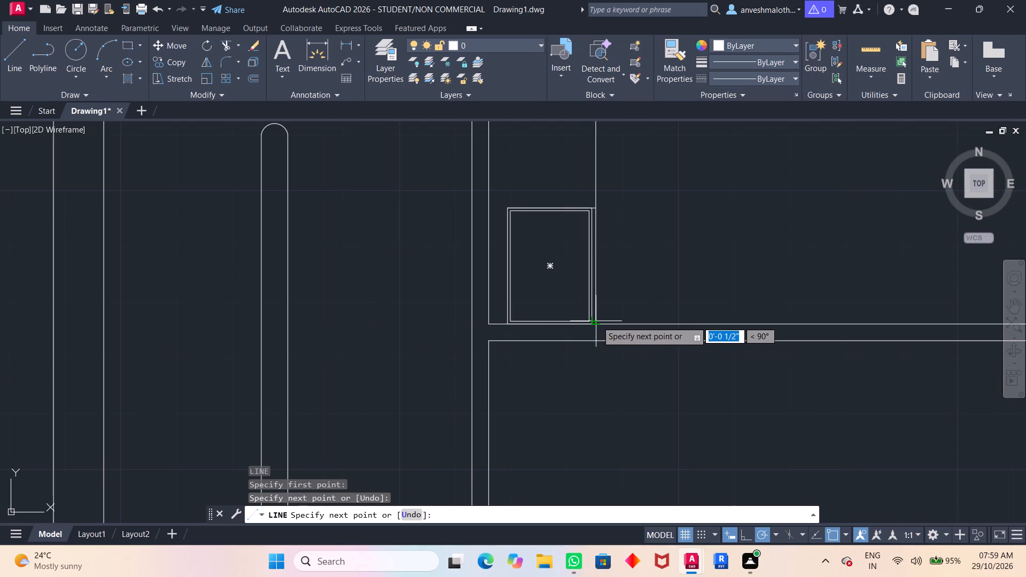
key("space")
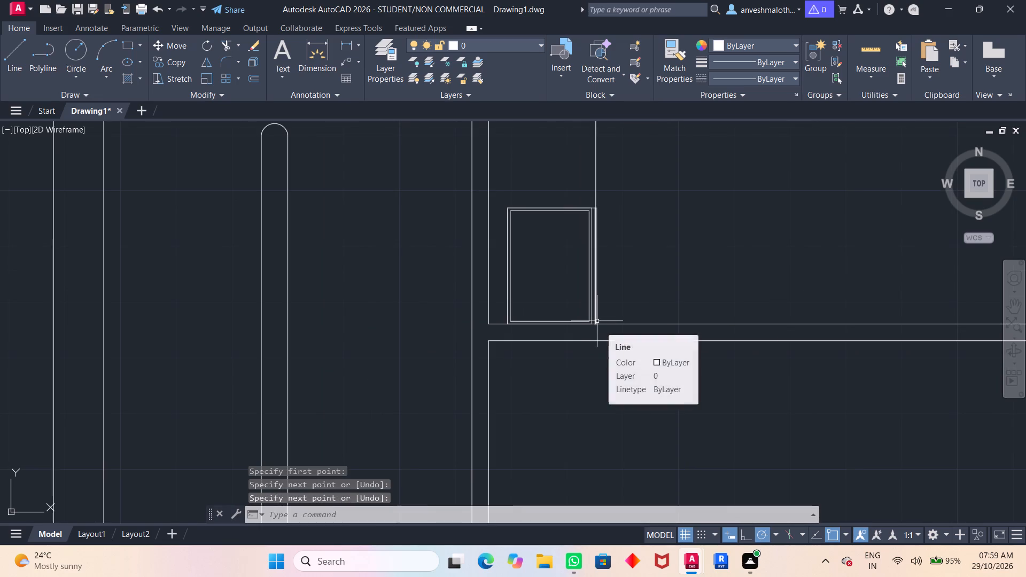
Trim the leftover counter end line between the rectangle's upper east corner and the new vertical line.
scroll(597, 321, "up", 3)
middle_click_drag(679, 211, 730, 415)
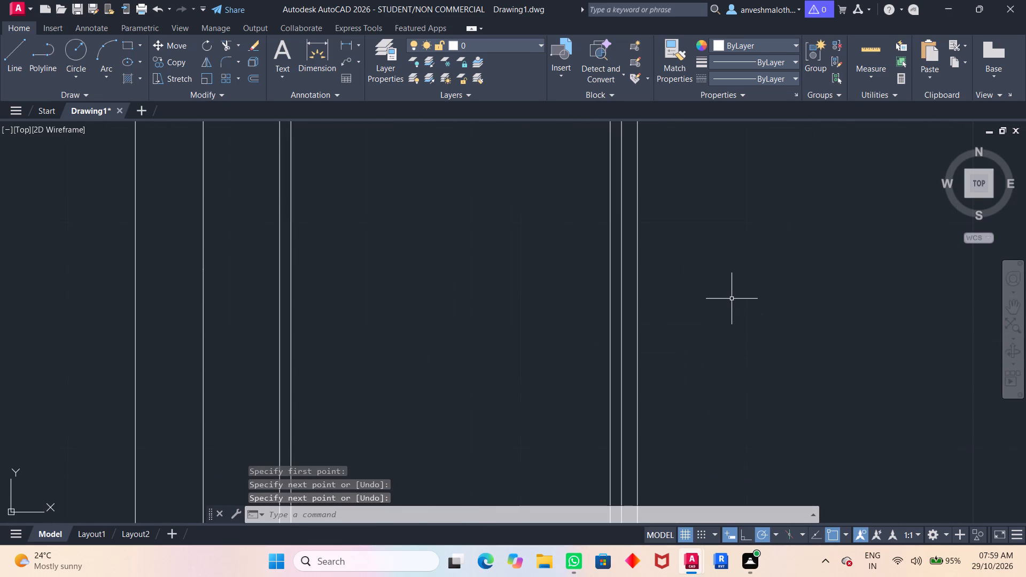
type("tr")
key("Return")
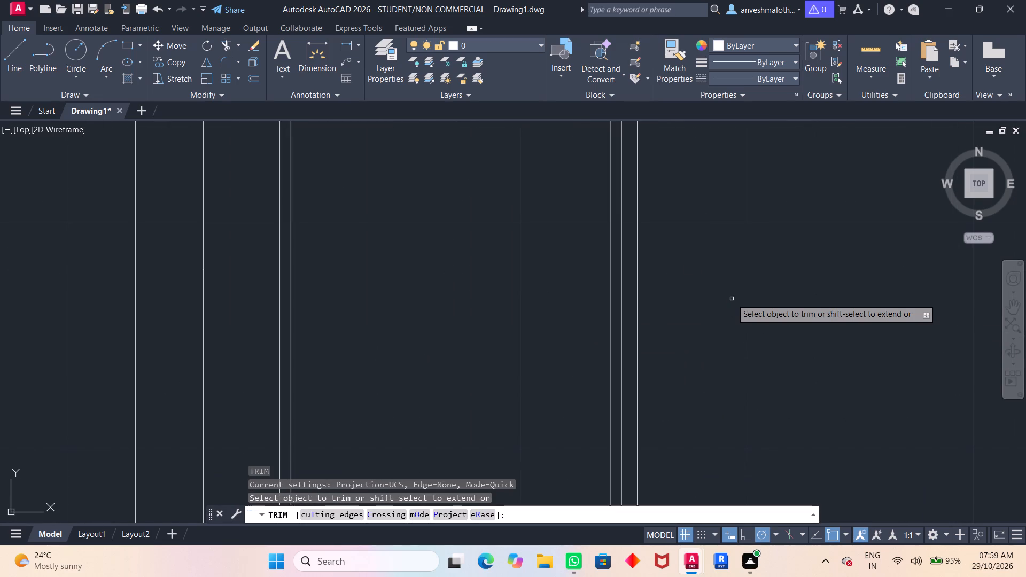
scroll(732, 299, "up", 3)
scroll(732, 299, "down", 6)
scroll(728, 301, "up", 2)
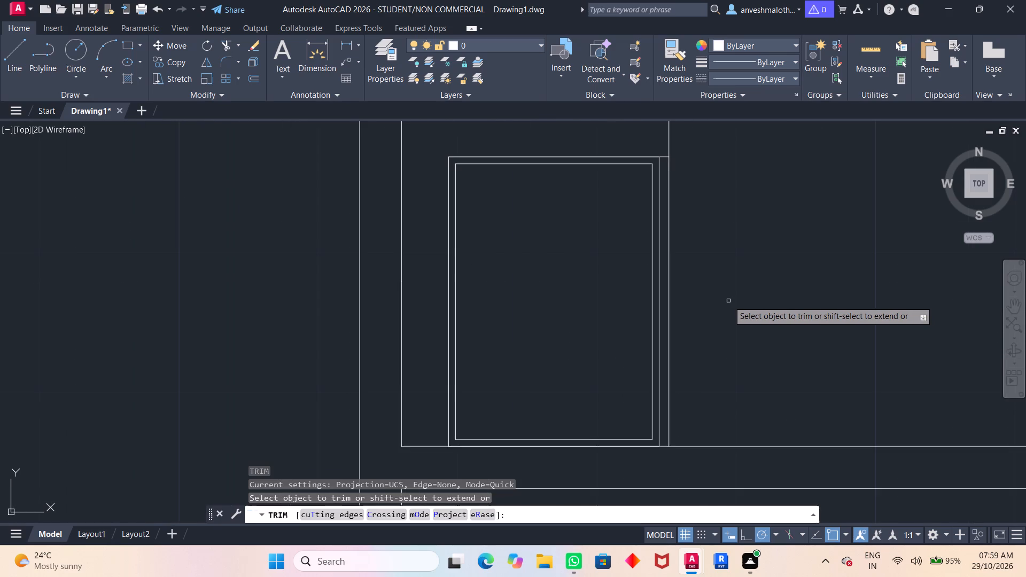
middle_click_drag(728, 301, 727, 400)
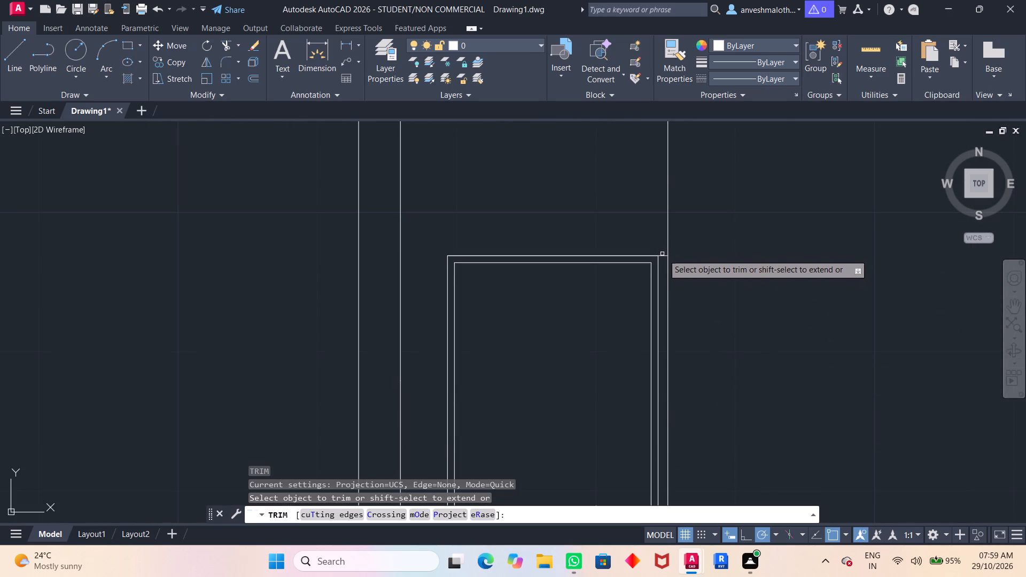
left_click(664, 256)
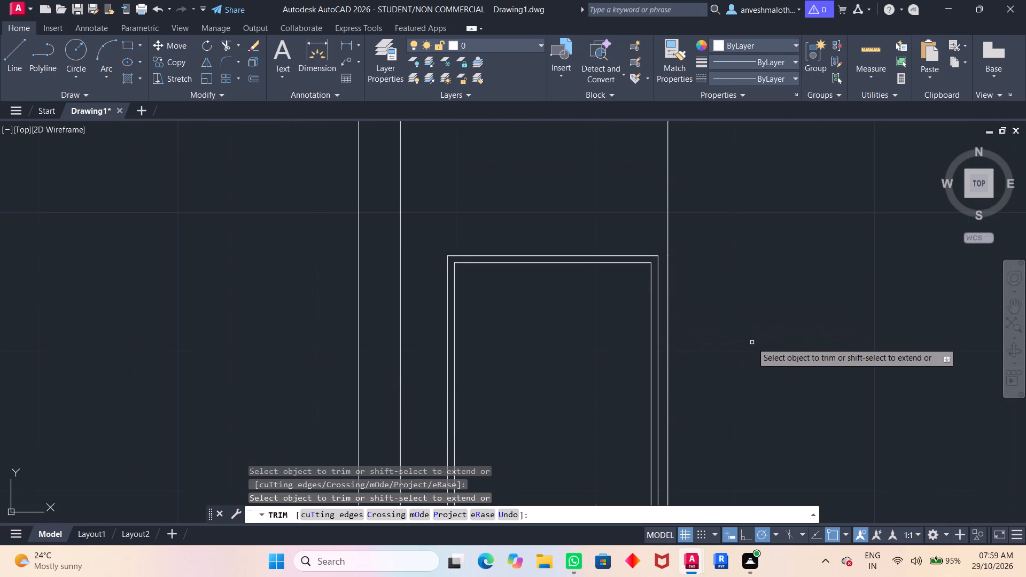
key("Escape")
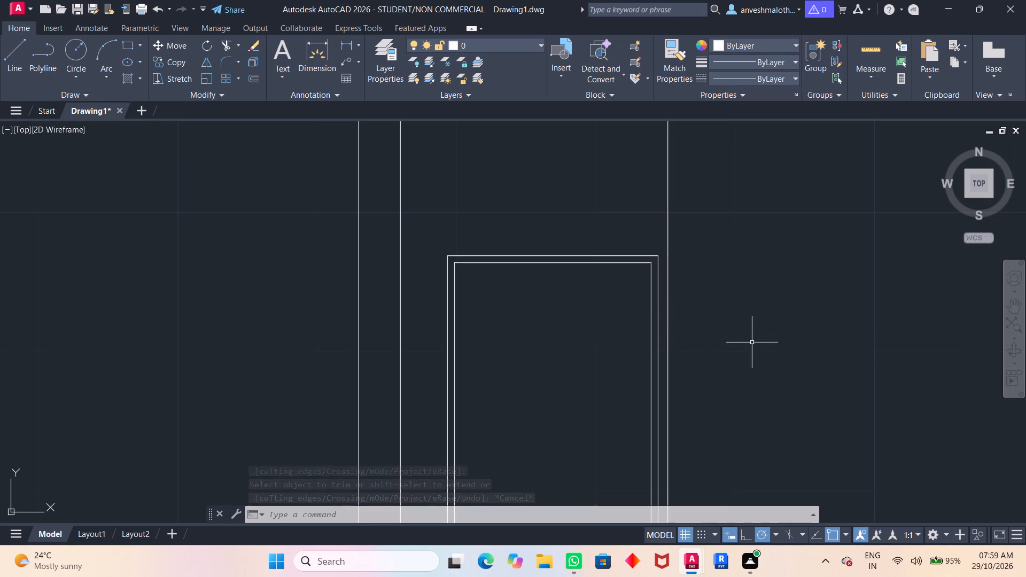
Draw two small rectangles, one below the other, from the wall's inner face across the double-outlined fixture's west edge.
scroll(704, 343, "down", 5)
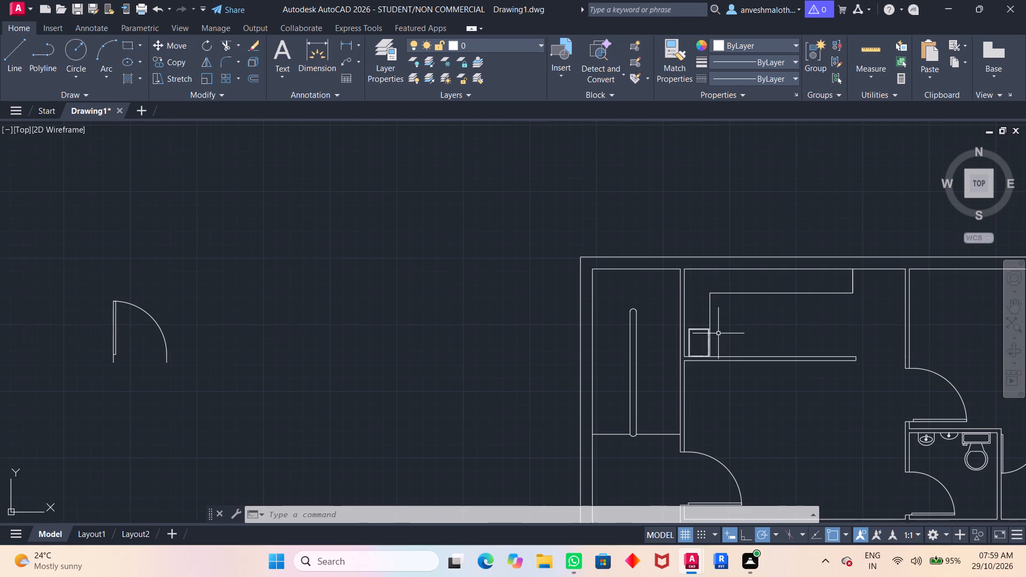
scroll(719, 365, "up", 2)
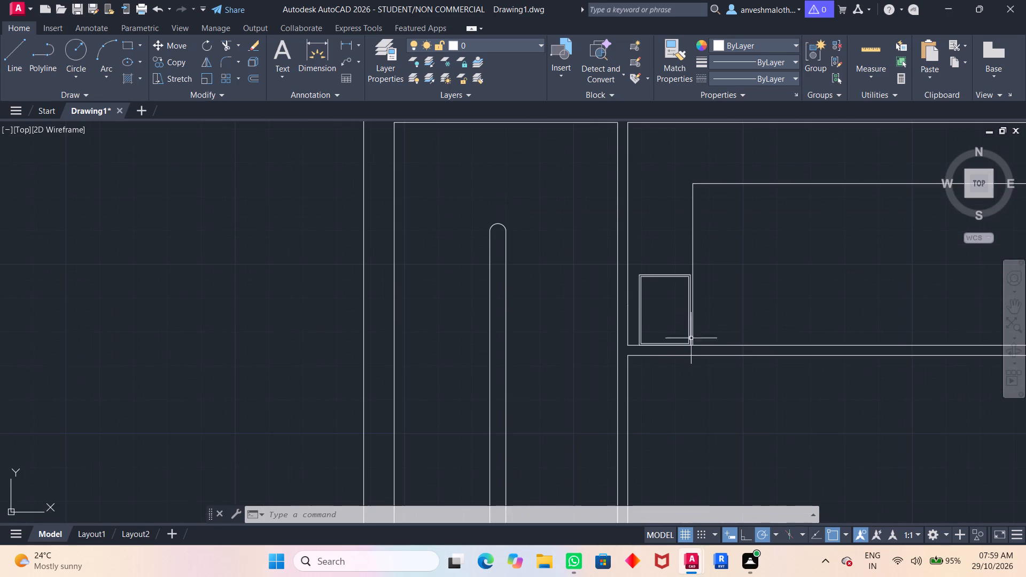
left_click(121, 45)
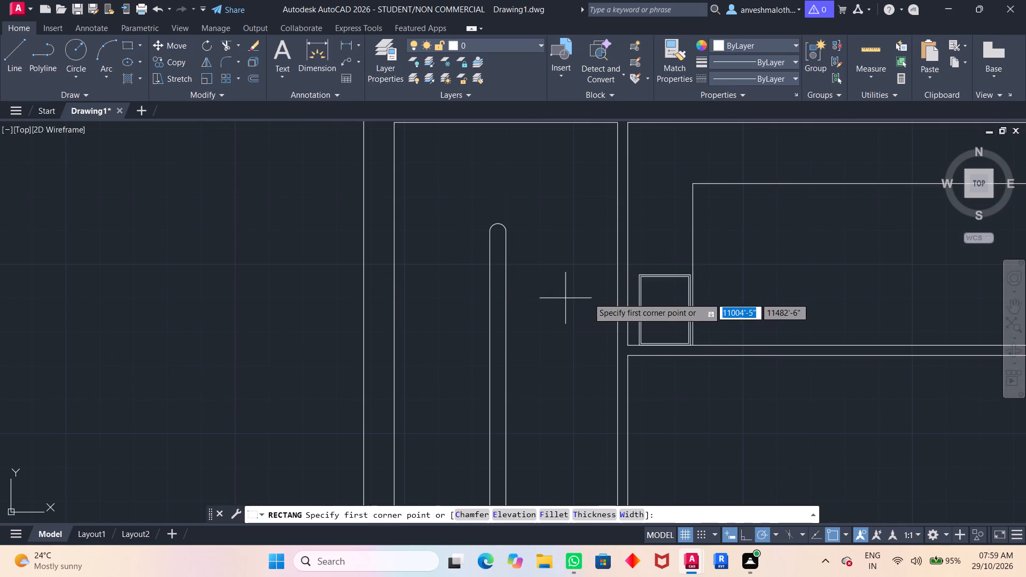
scroll(589, 298, "up", 2)
left_click(683, 304)
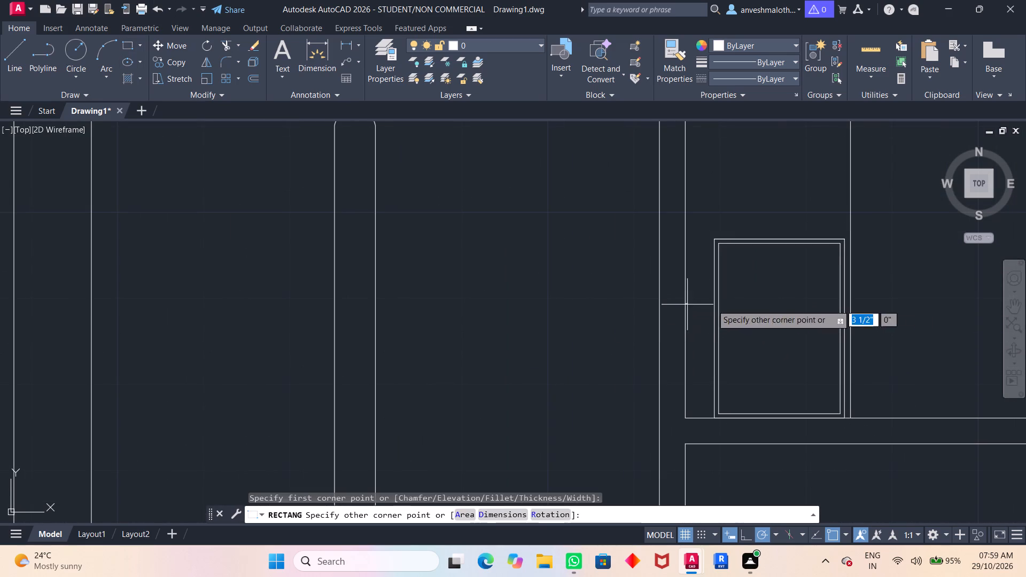
left_click(735, 326)
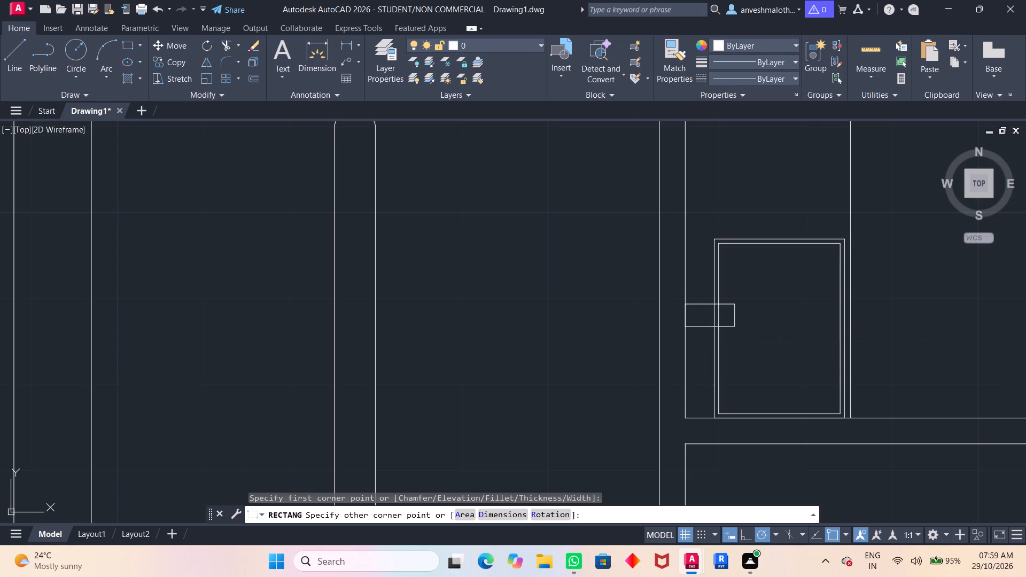
key("space")
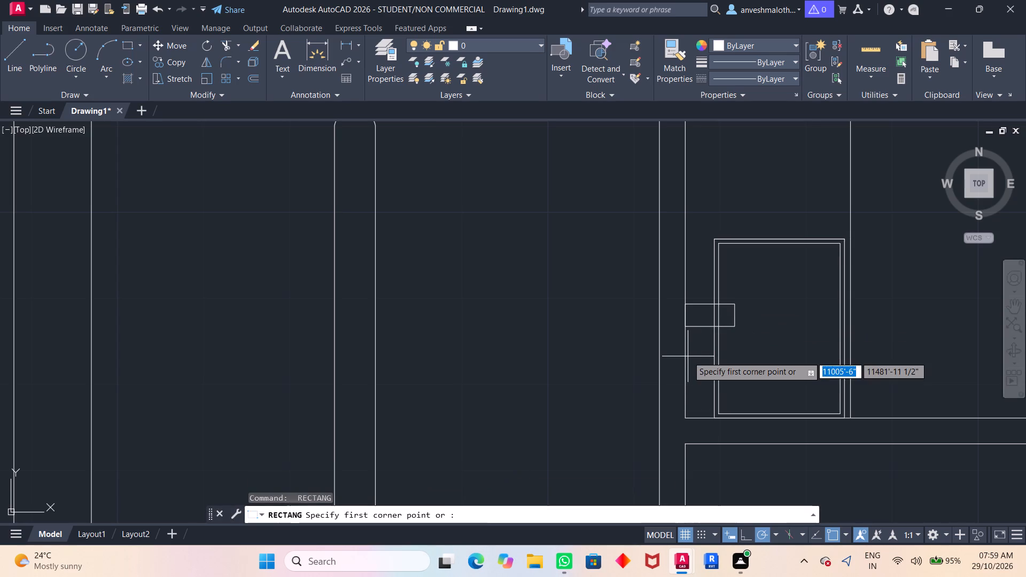
left_click(685, 353)
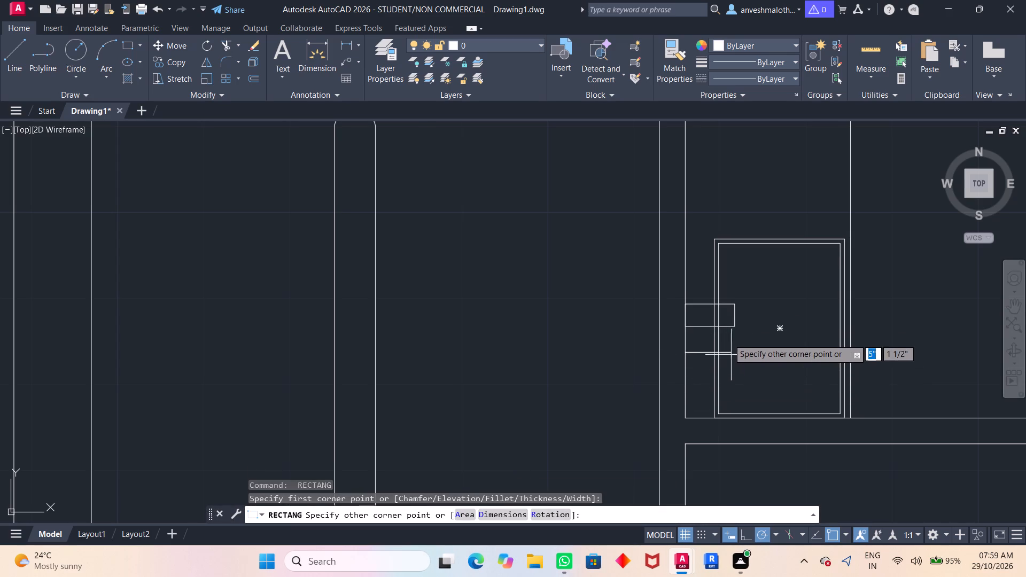
left_click(735, 373)
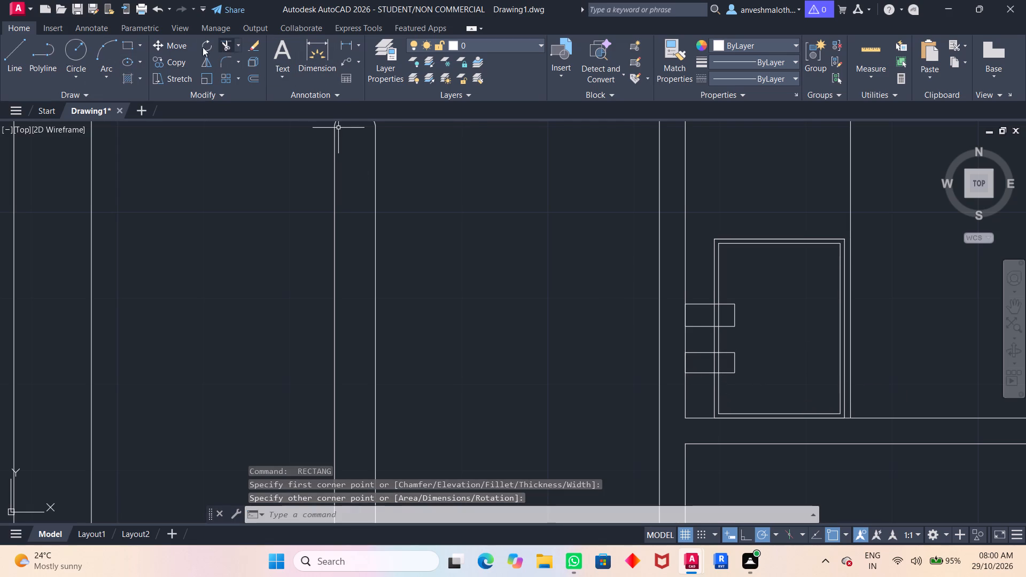
Draw a circle about 3.5" in diameter near the middle of the double-outlined fixture for its drain.
left_click(73, 54)
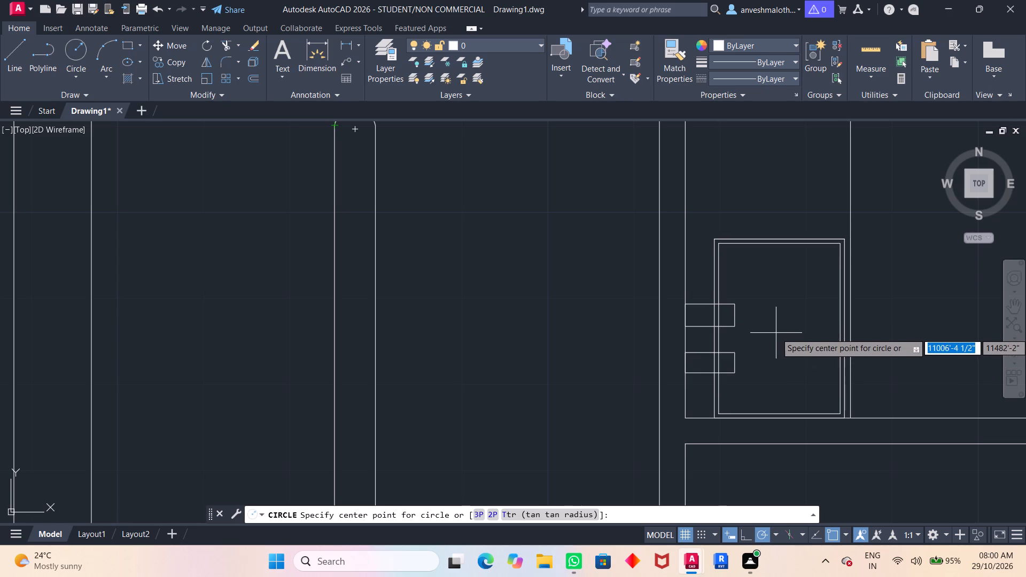
left_click(776, 333)
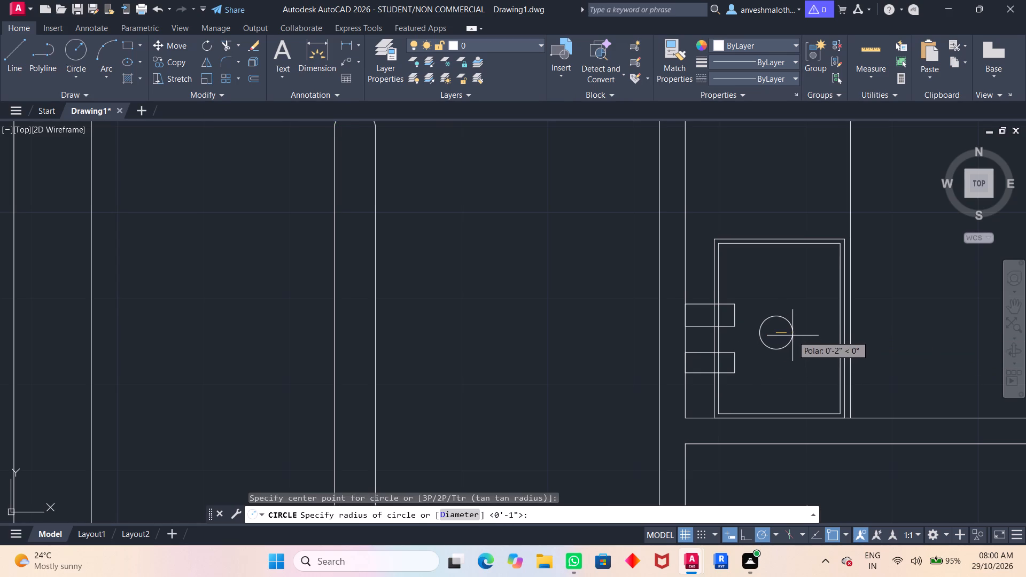
left_click(791, 333)
Draw a vertical line about 3.5" long across the drain circle from its top quadrant to its bottom quadrant.
scroll(780, 312, "down", 2)
middle_click_drag(865, 342, 795, 323)
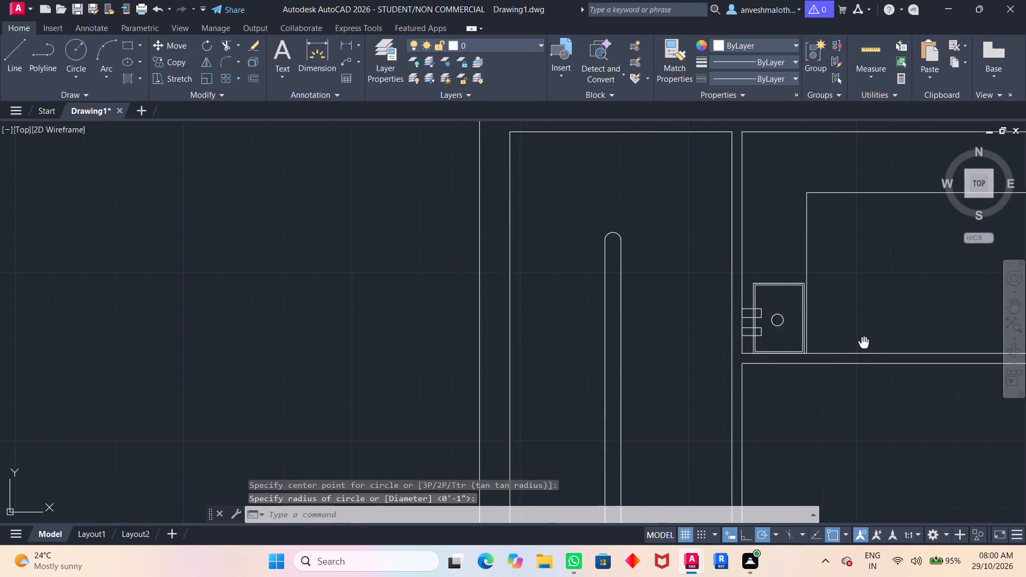
middle_click_drag(795, 323, 571, 262)
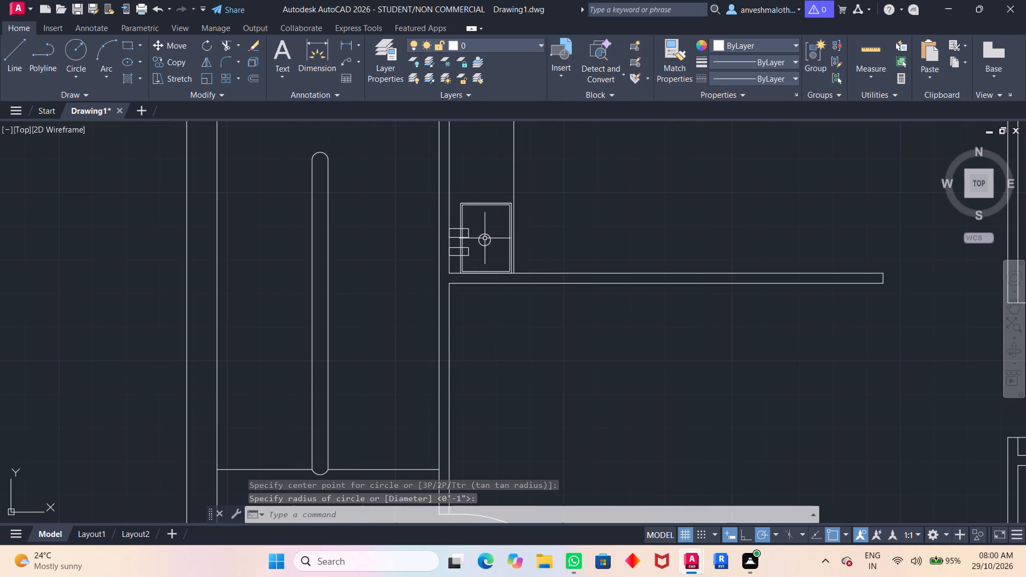
scroll(629, 293, "down", 1)
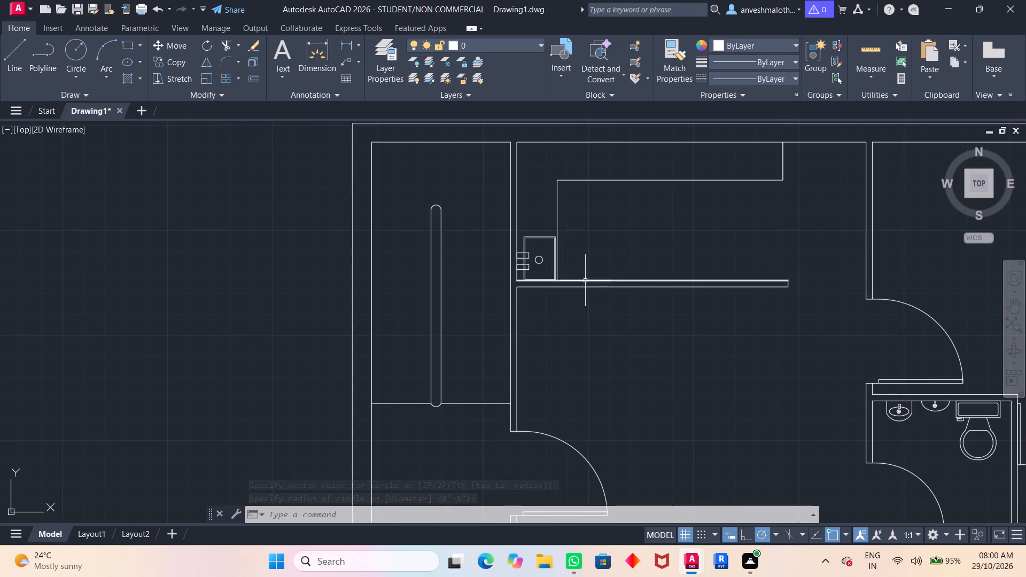
scroll(585, 277, "up", 2)
scroll(591, 284, "down", 1)
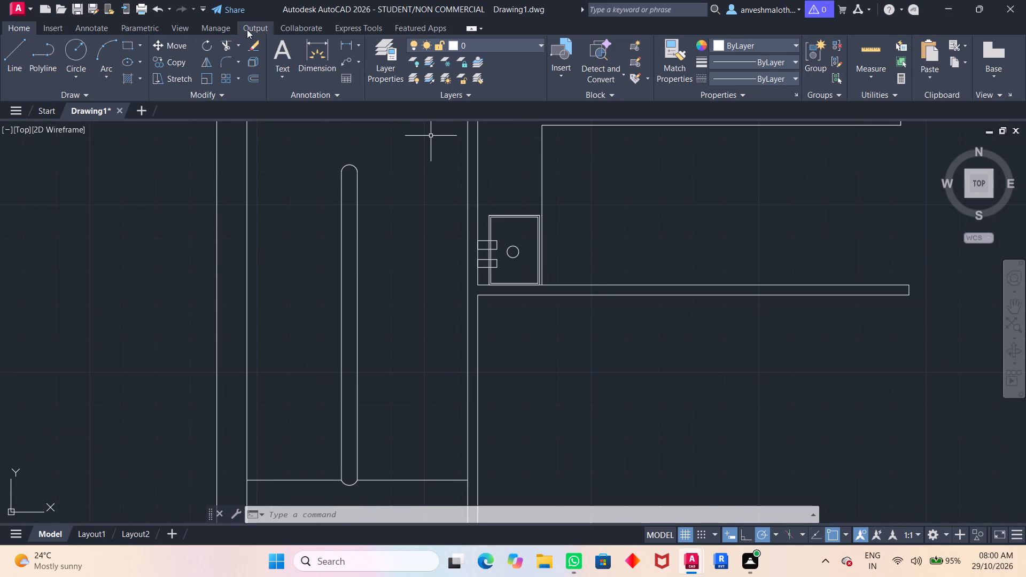
left_click(10, 55)
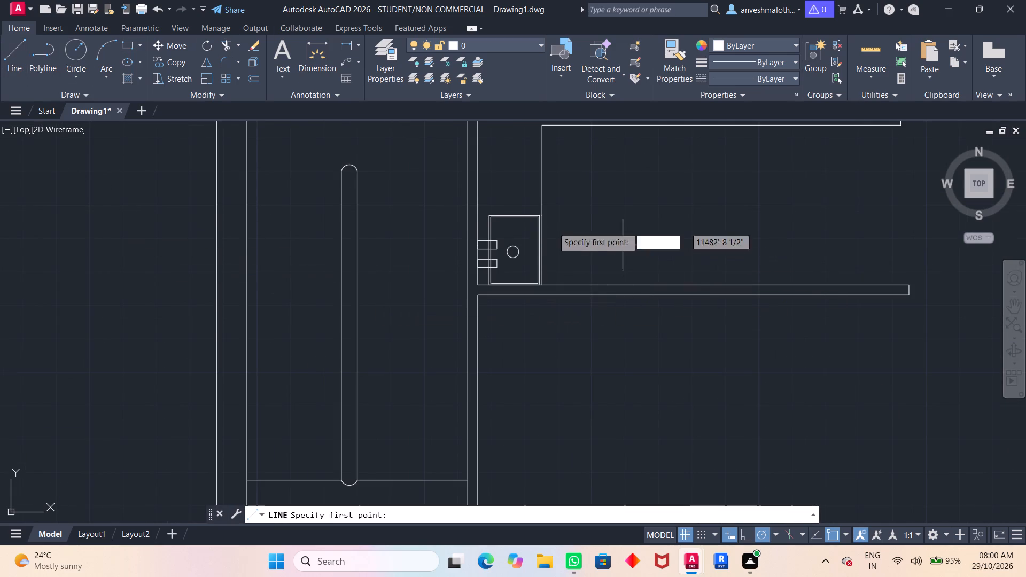
scroll(509, 233, "up", 3)
left_click(521, 285)
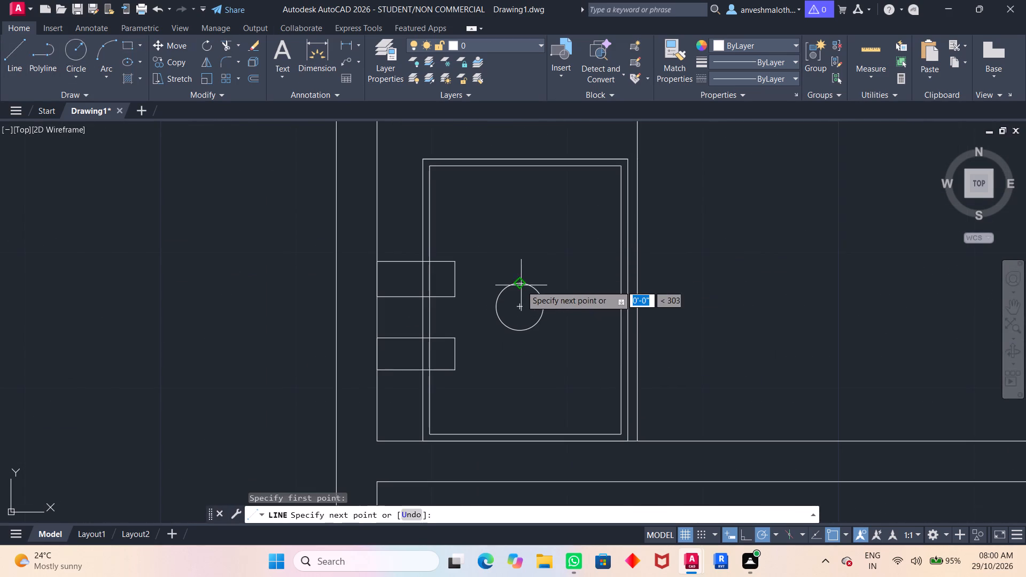
left_click(518, 331)
key("space")
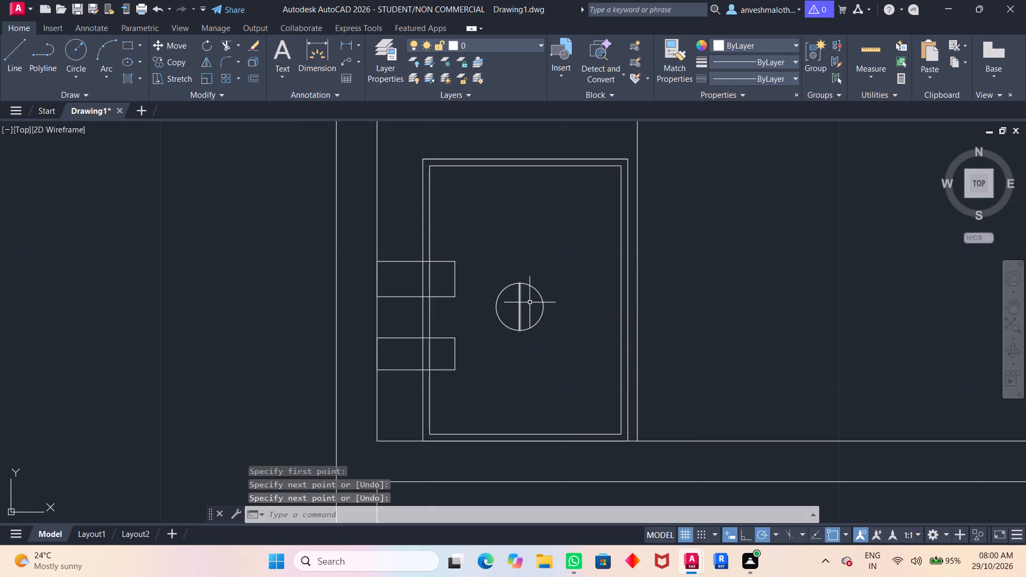
Create a polar array of the vertical diameter line around the drain circle's centre, with 6 items over 360°.
left_click(518, 306)
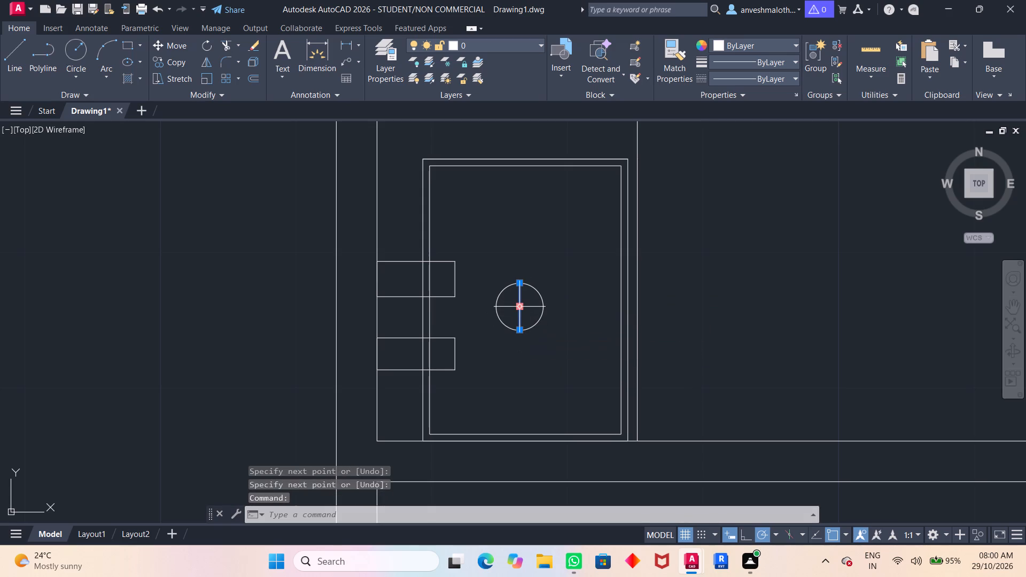
type("arr")
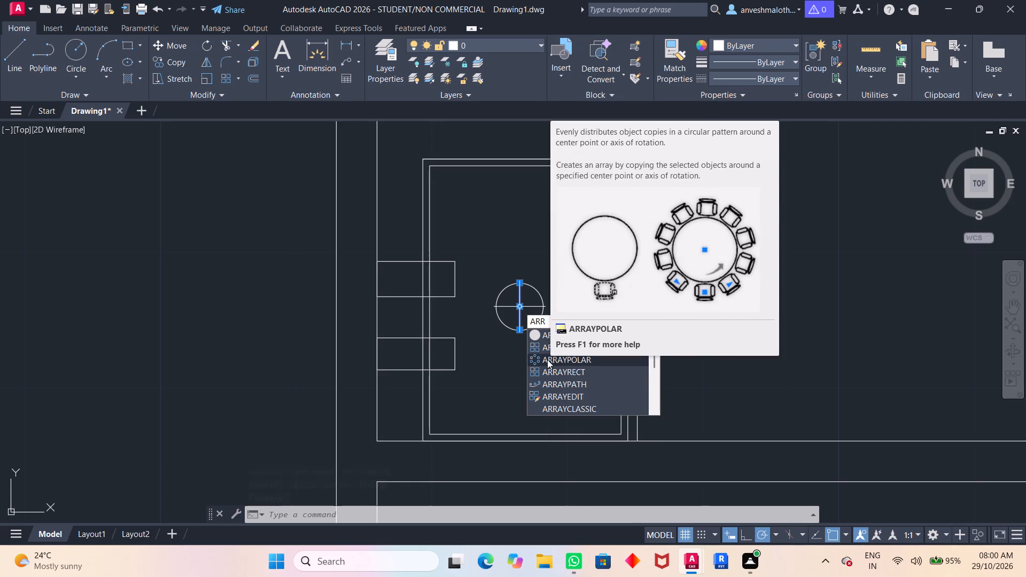
left_click(547, 360)
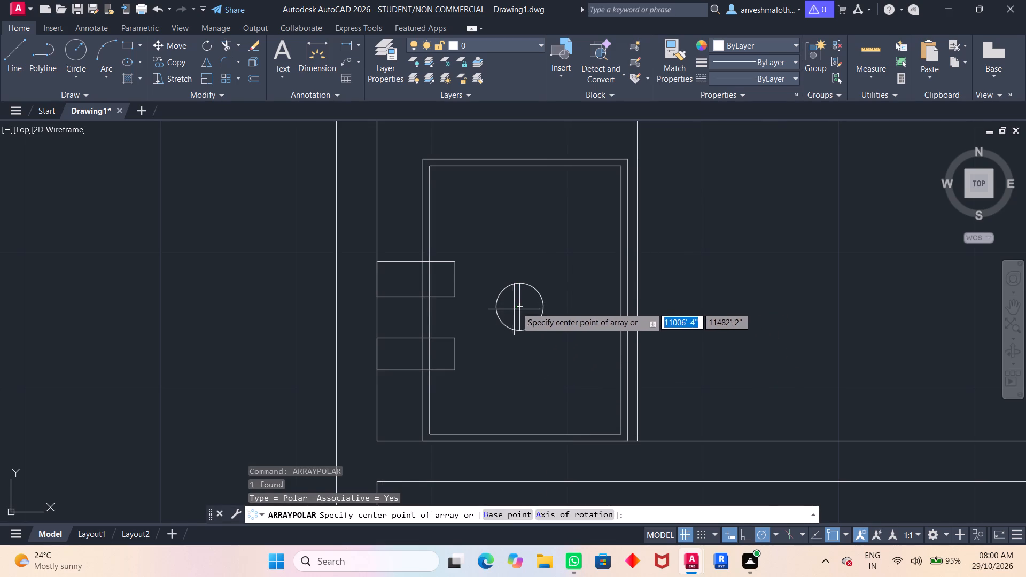
left_click(517, 306)
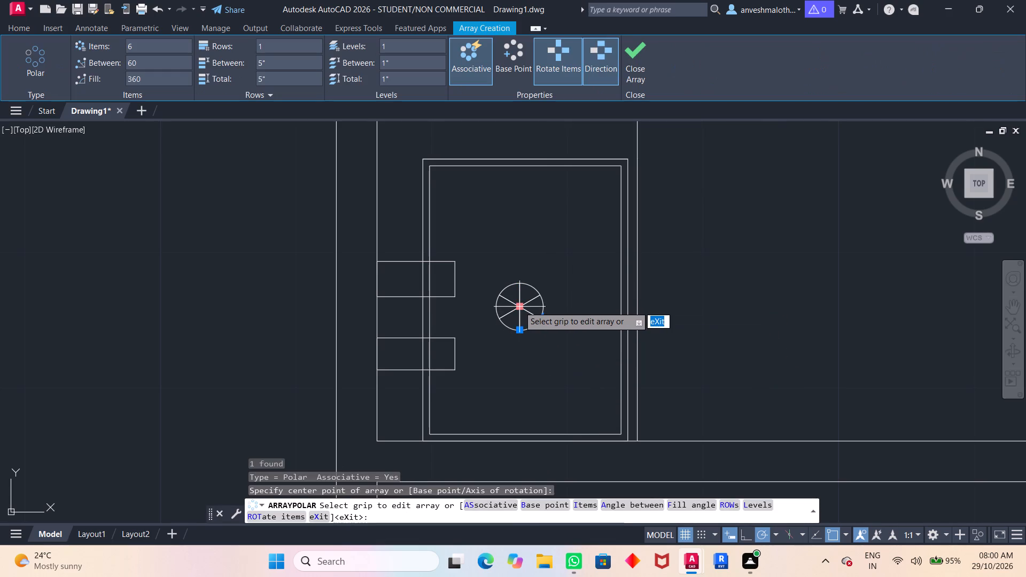
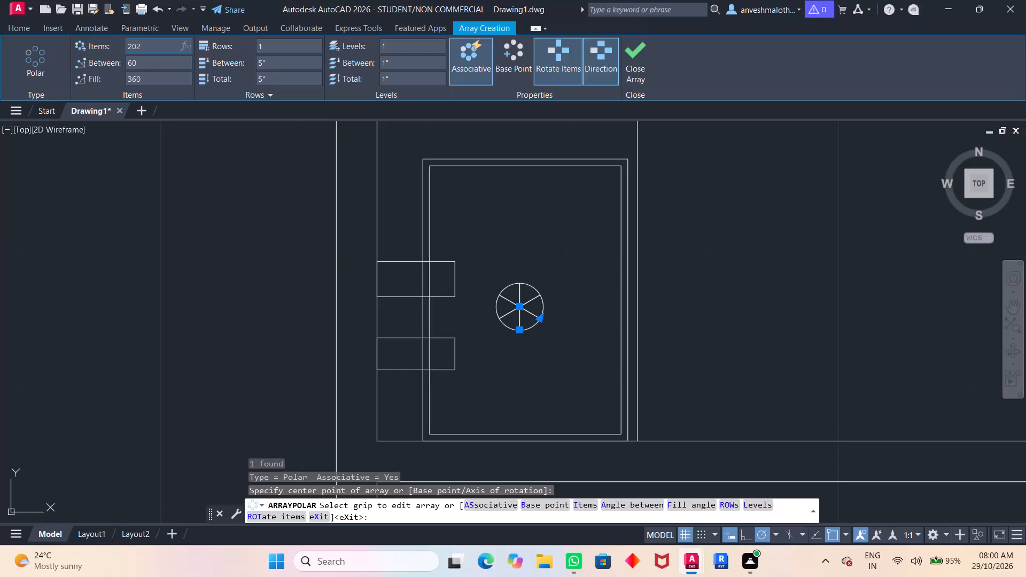
Set the drain circle's polar array of spokes to 20 items and finish the array.
key("BackSpace")
key("Return")
key("space")
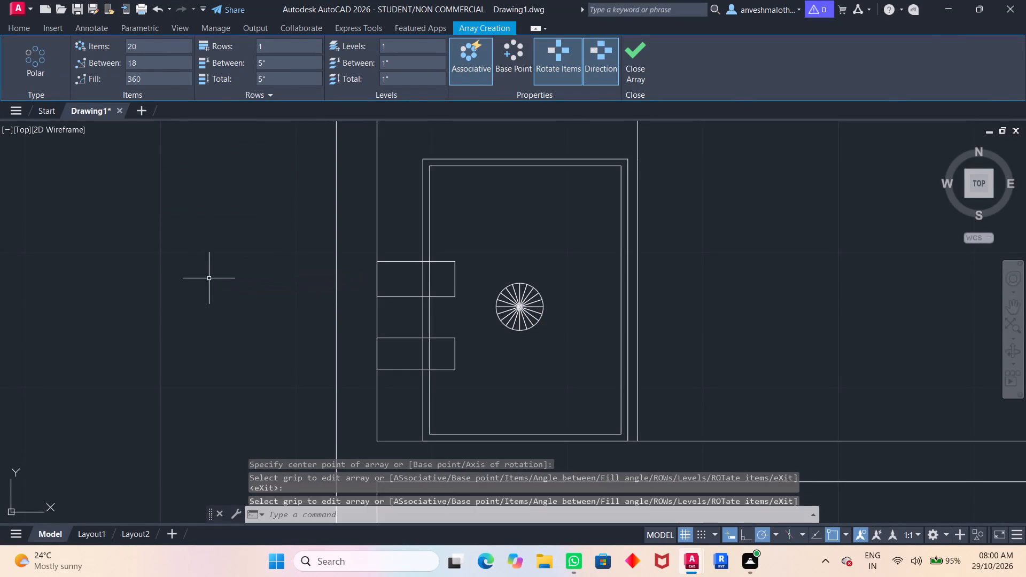
Copy the complete sink fixture, including its double outline, two tap rectangles and spoked drain, to the clipboard.
scroll(617, 393, "down", 2)
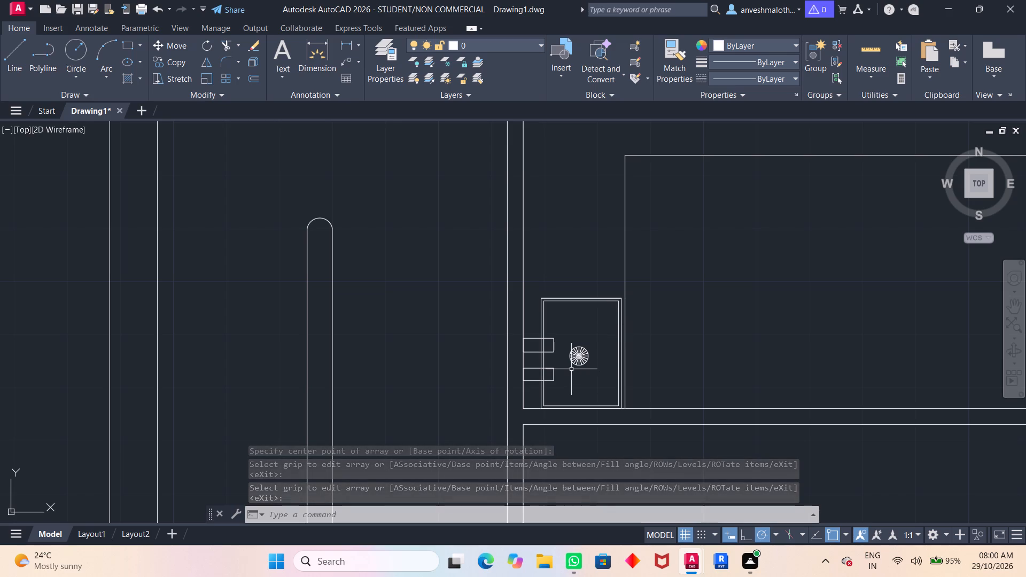
middle_click_drag(563, 373, 558, 290)
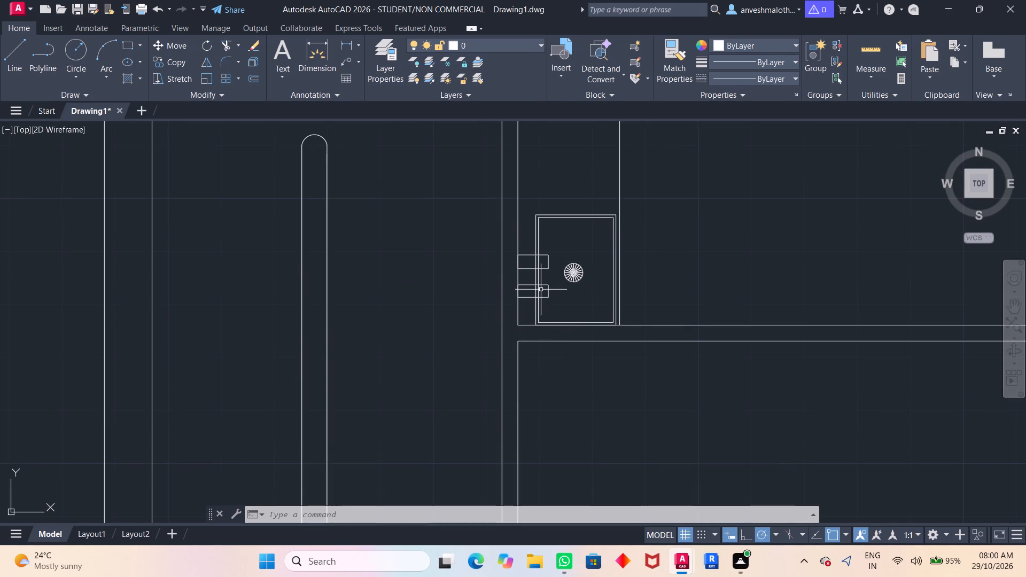
scroll(524, 291, "up", 3)
middle_click_drag(717, 286, 552, 349)
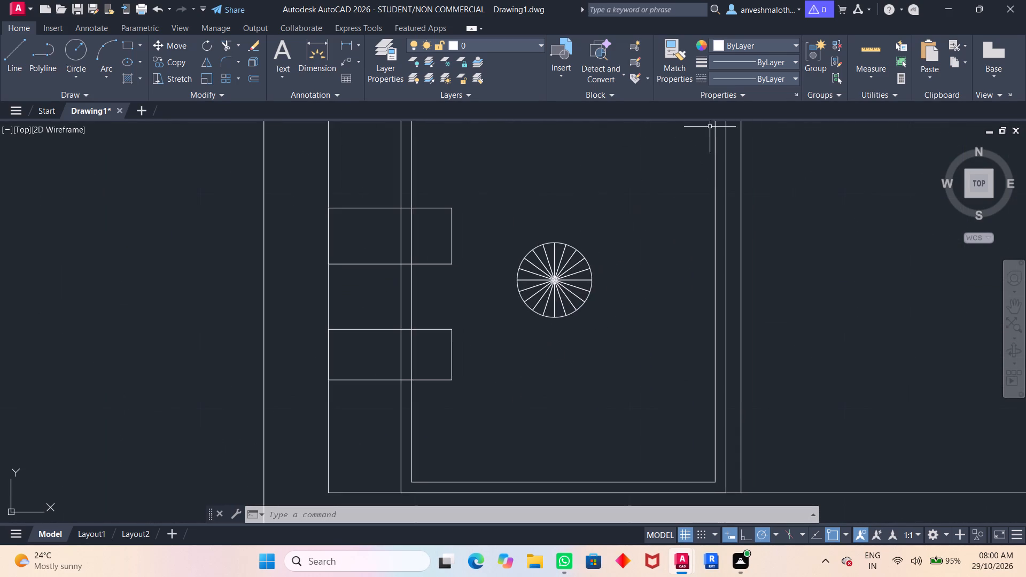
scroll(720, 124, "down", 2)
middle_click_drag(696, 150, 625, 291)
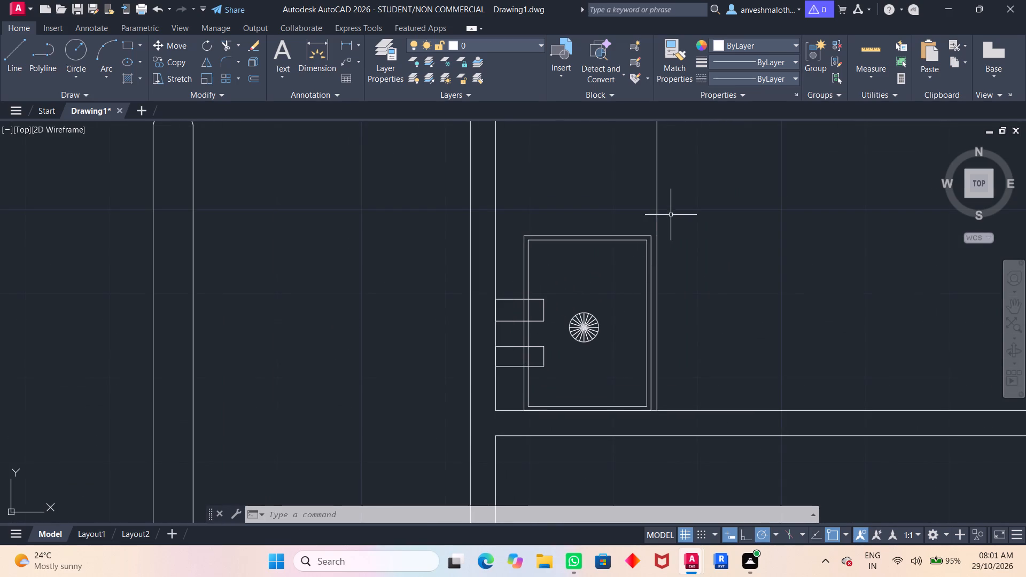
scroll(646, 224, "up", 1)
left_click(658, 230)
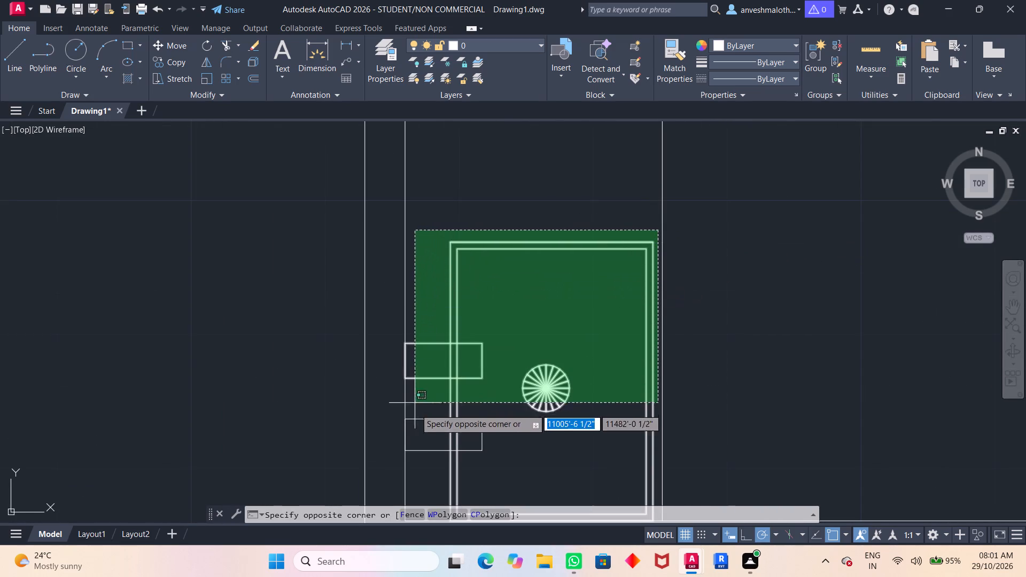
middle_click_drag(425, 470, 433, 429)
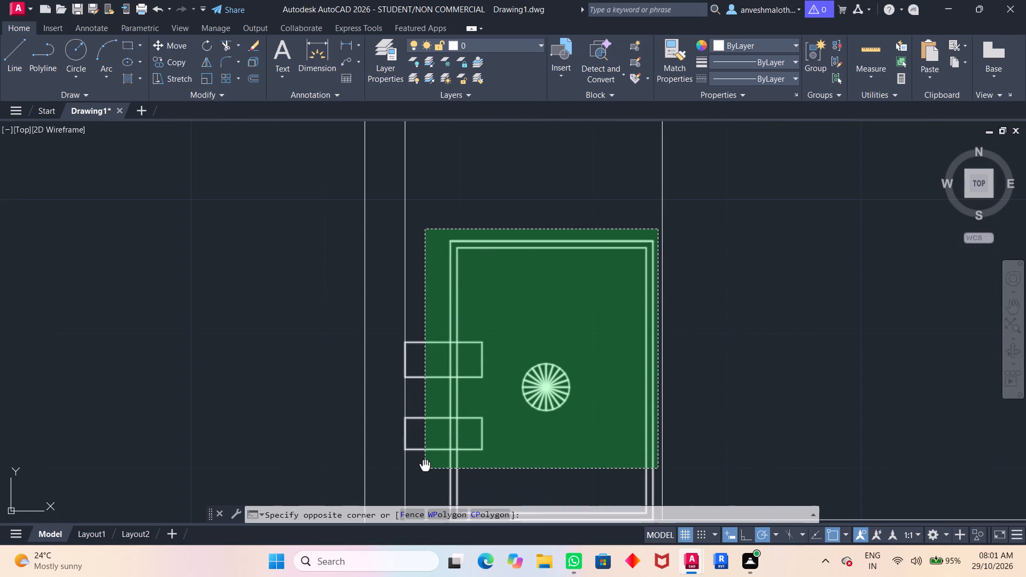
middle_click_drag(433, 429, 464, 244)
scroll(464, 244, "up", 1)
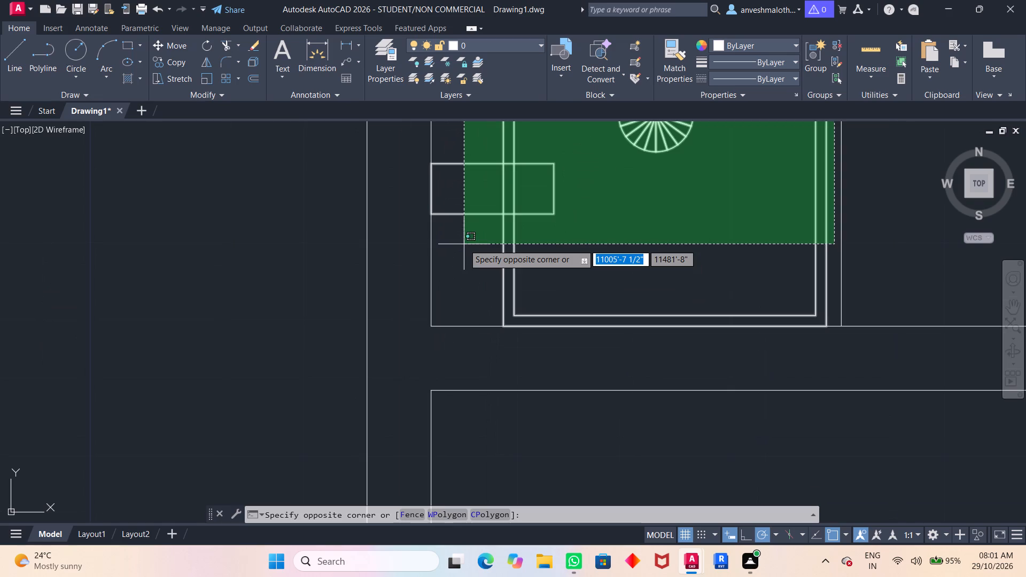
left_click(464, 244)
scroll(561, 220, "down", 2)
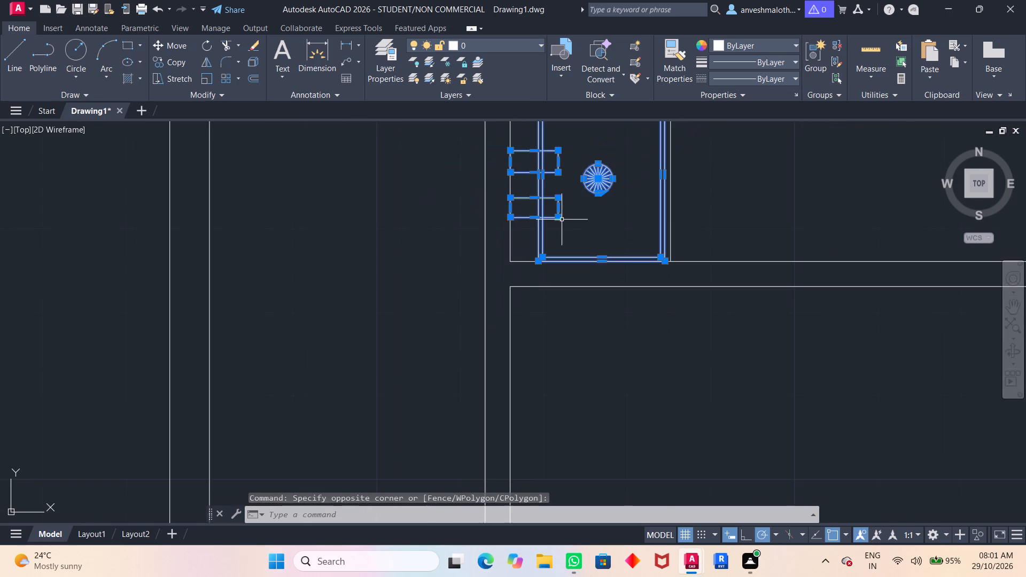
scroll(562, 220, "down", 1)
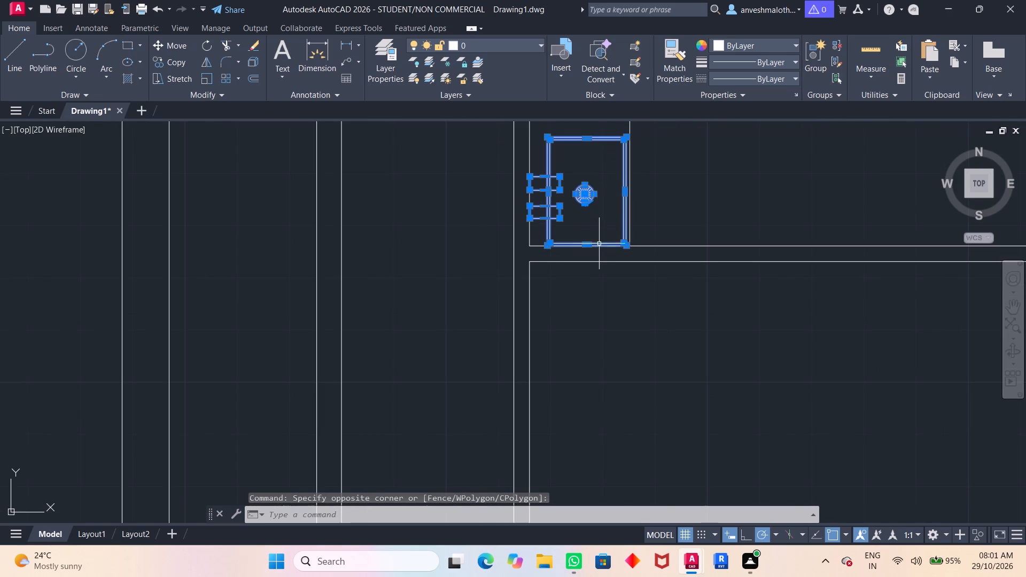
scroll(634, 395, "down", 1)
middle_click_drag(633, 395, 596, 309)
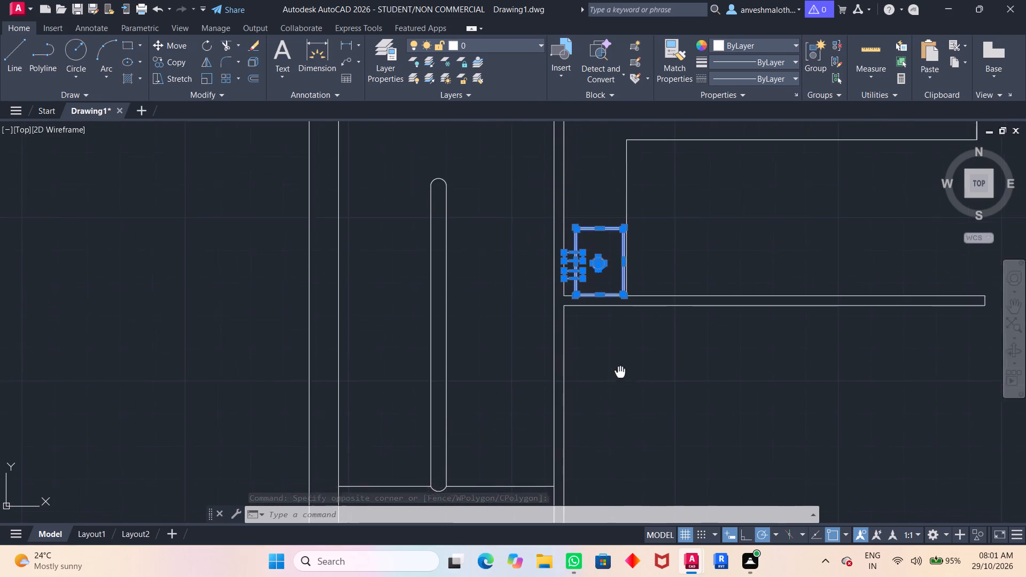
middle_click_drag(596, 309, 557, 182)
scroll(577, 228, "up", 3)
scroll(576, 228, "down", 5)
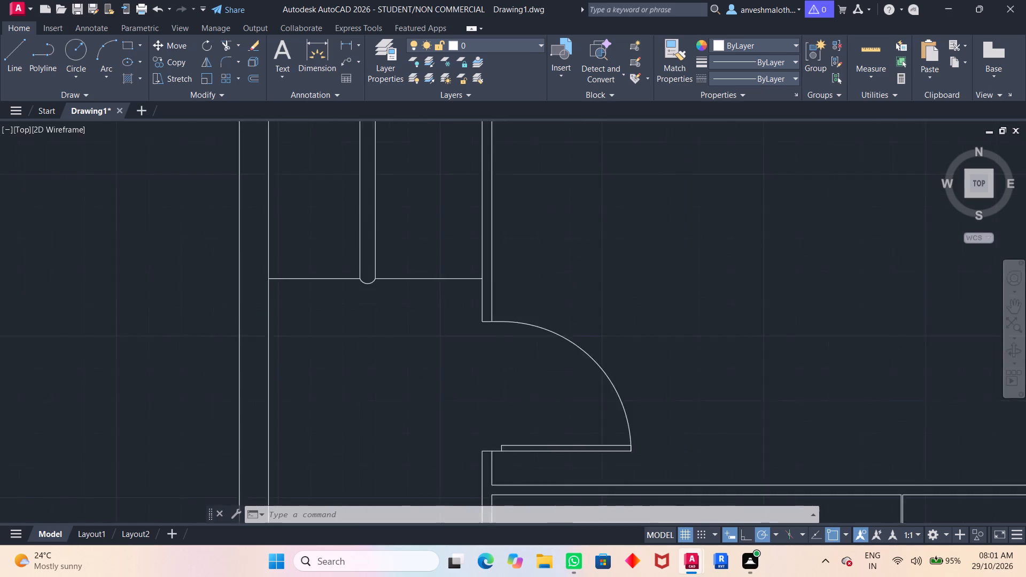
scroll(574, 229, "down", 2)
scroll(566, 237, "up", 1)
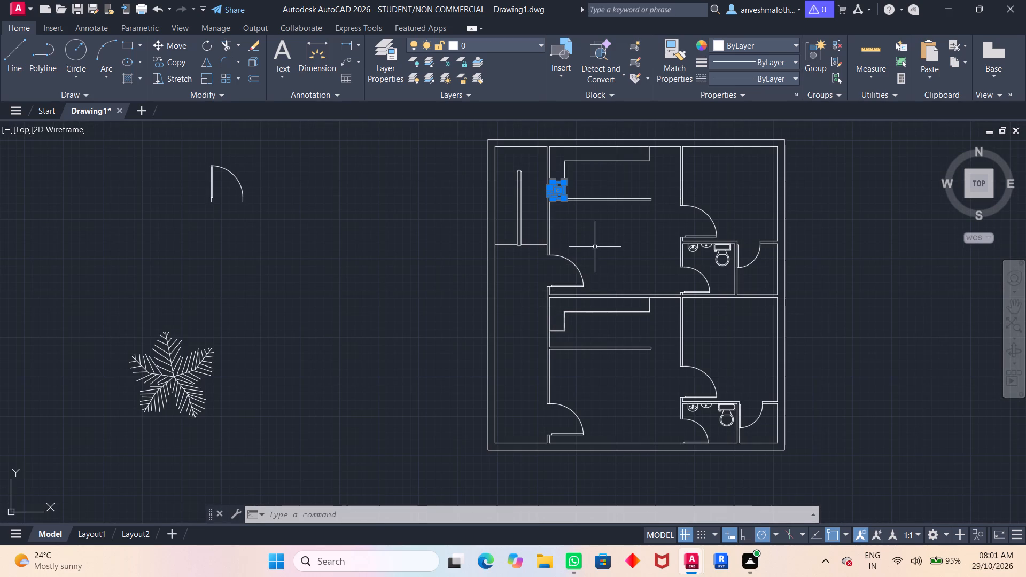
scroll(578, 209, "up", 2)
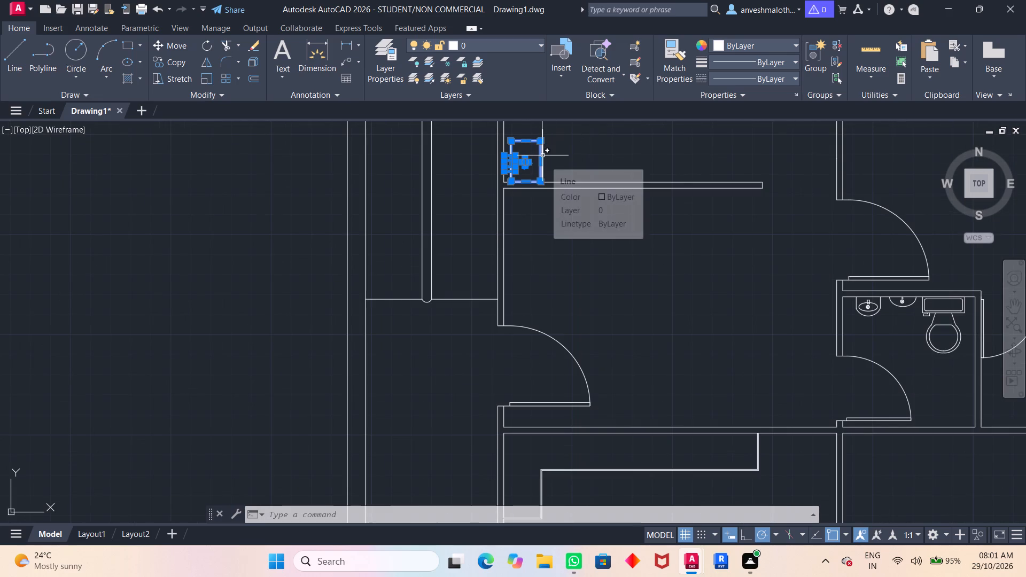
key("ctrl+c")
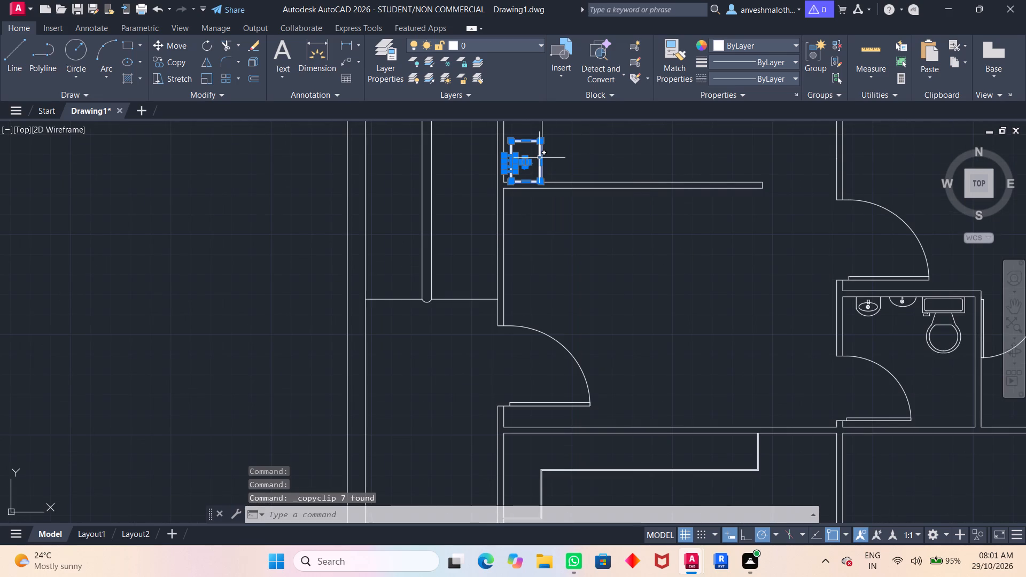
Paste the sink fixture into the lower counter room, at the corner where the west wall meets the partition wall.
key("ctrl+v")
scroll(539, 455, "down", 1)
middle_click_drag(542, 434, 541, 428)
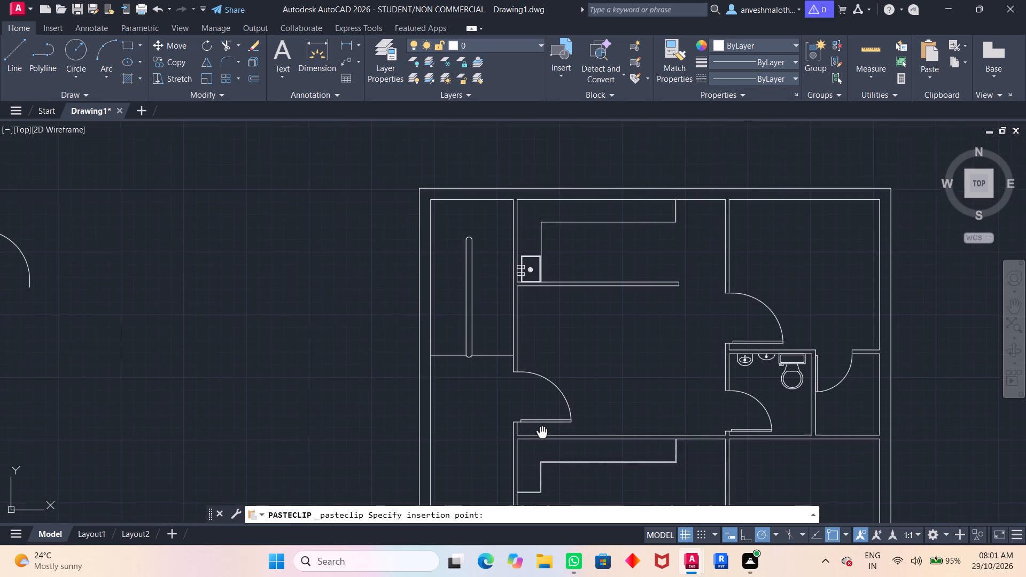
middle_click_drag(541, 428, 560, 132)
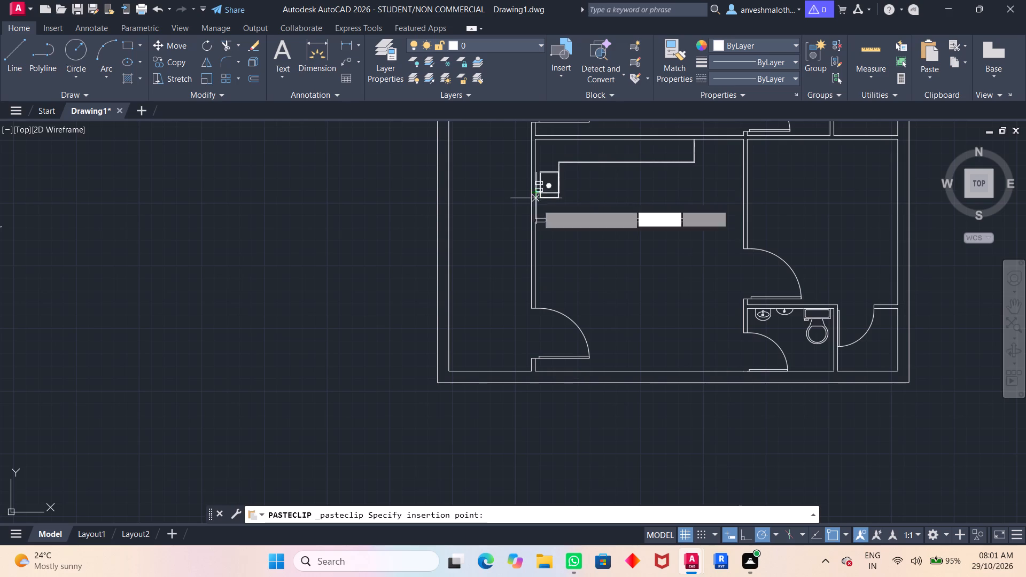
scroll(536, 215, "up", 2)
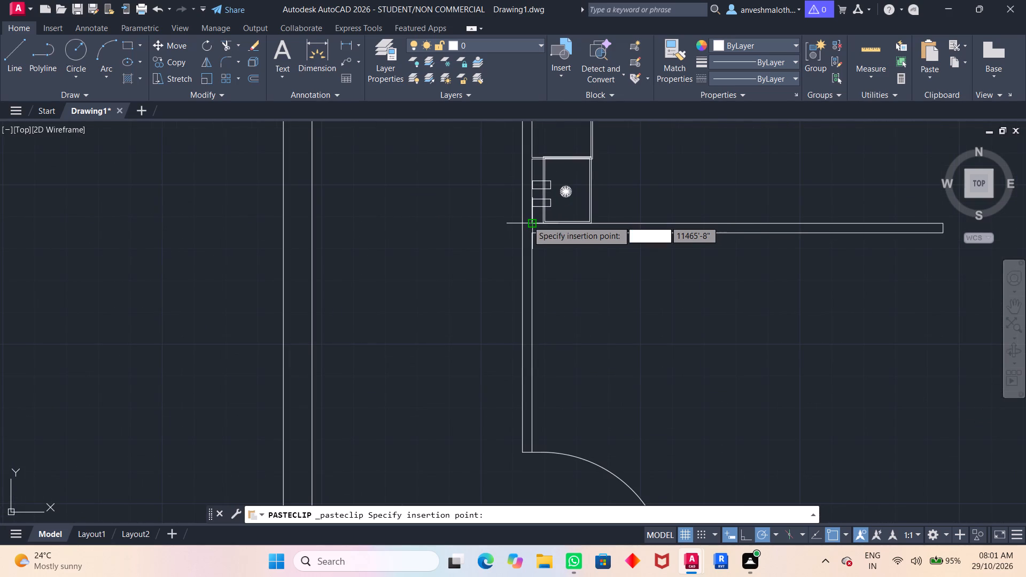
left_click(530, 223)
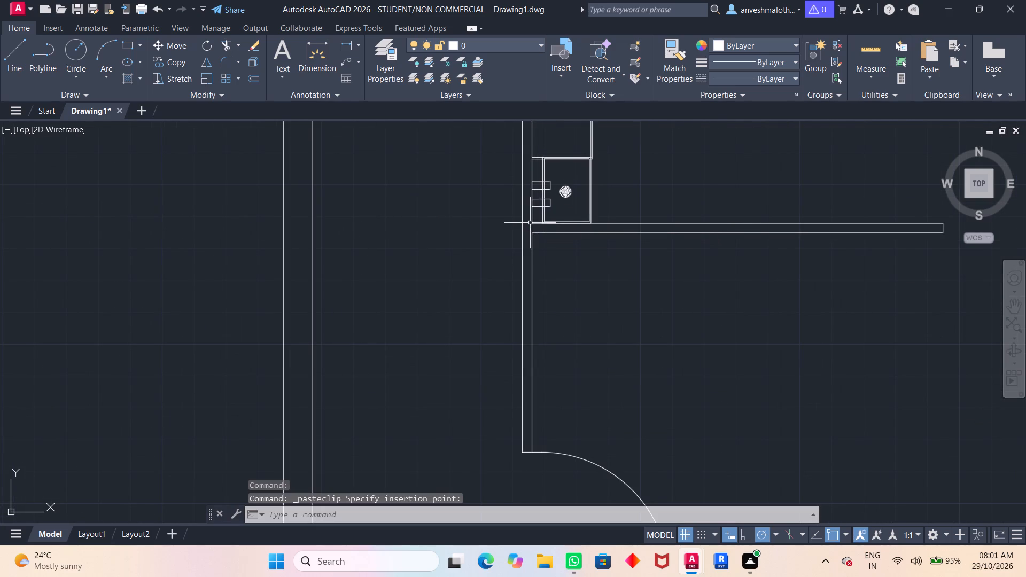
Trim away the lower counter's two horizontal end lines across the pasted sink and beside it, up to the west wall.
scroll(536, 178, "up", 2)
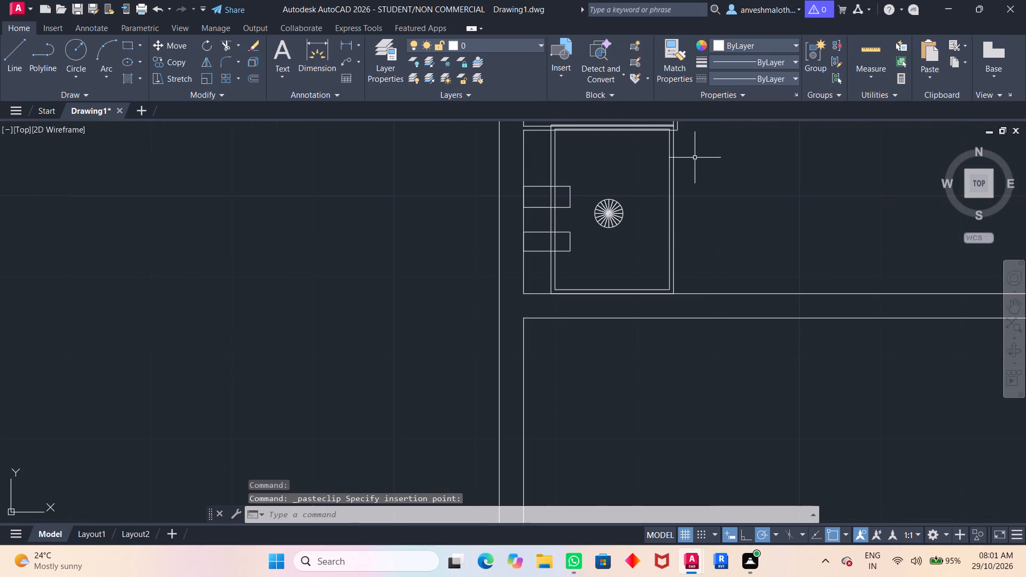
middle_click_drag(649, 143, 637, 205)
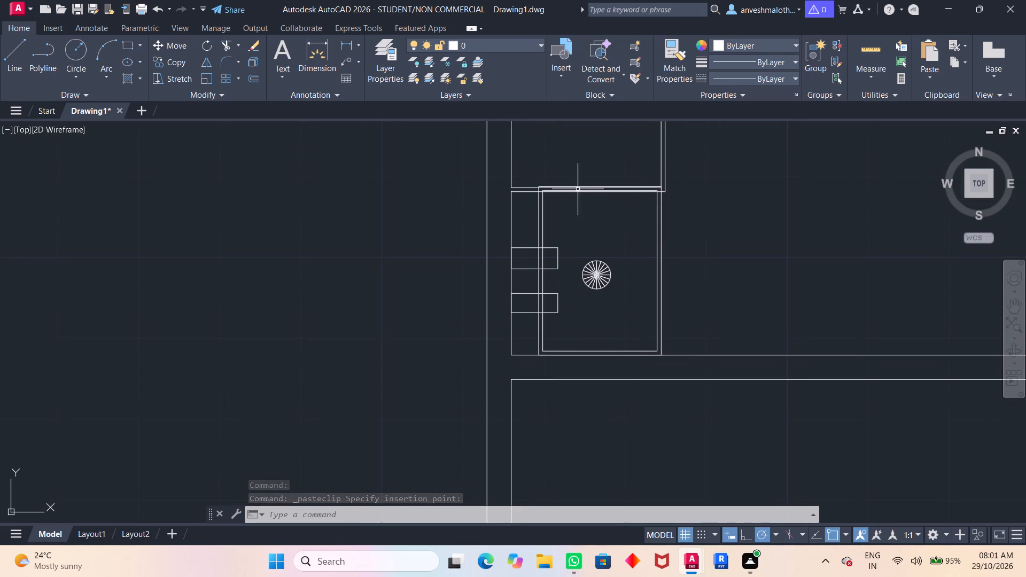
scroll(569, 190, "up", 2)
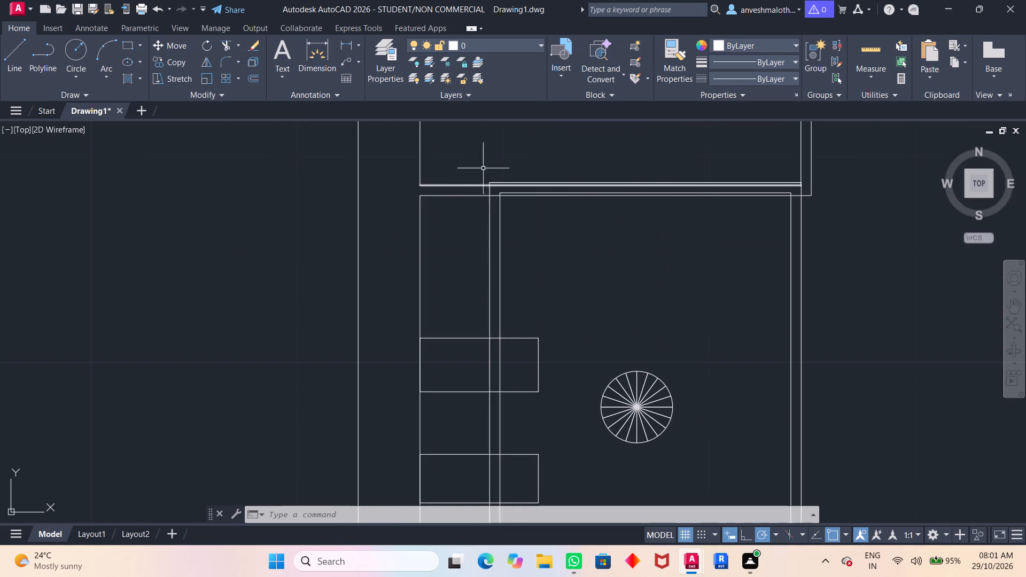
type("tr")
key("Return")
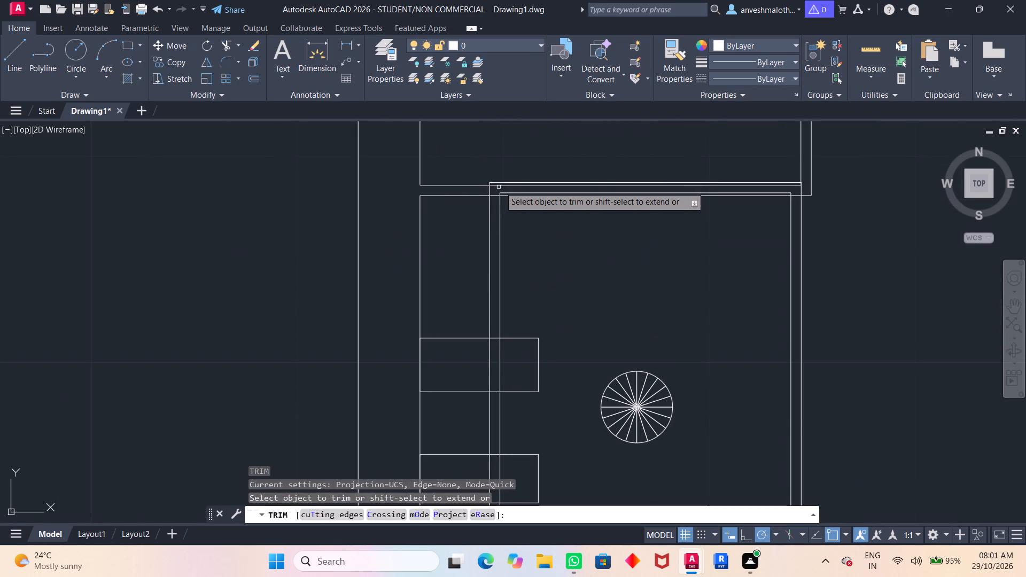
left_click(500, 186)
left_click(496, 196)
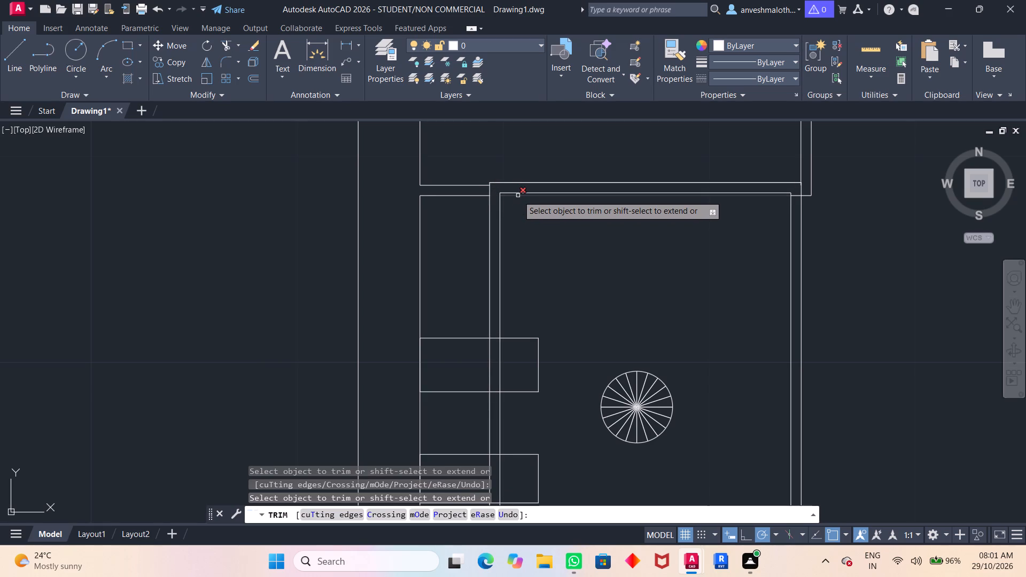
left_click(518, 196)
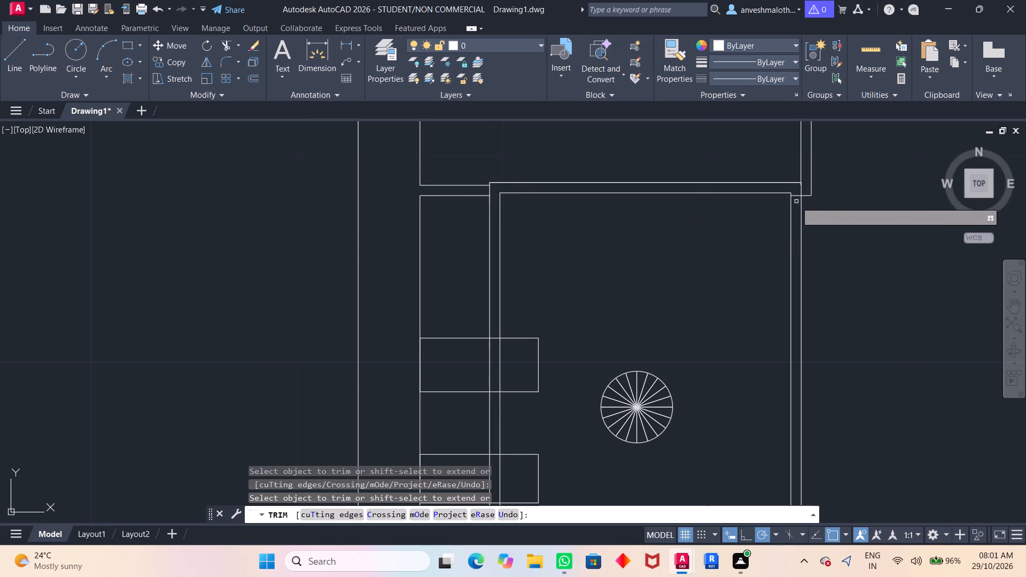
left_click(797, 195)
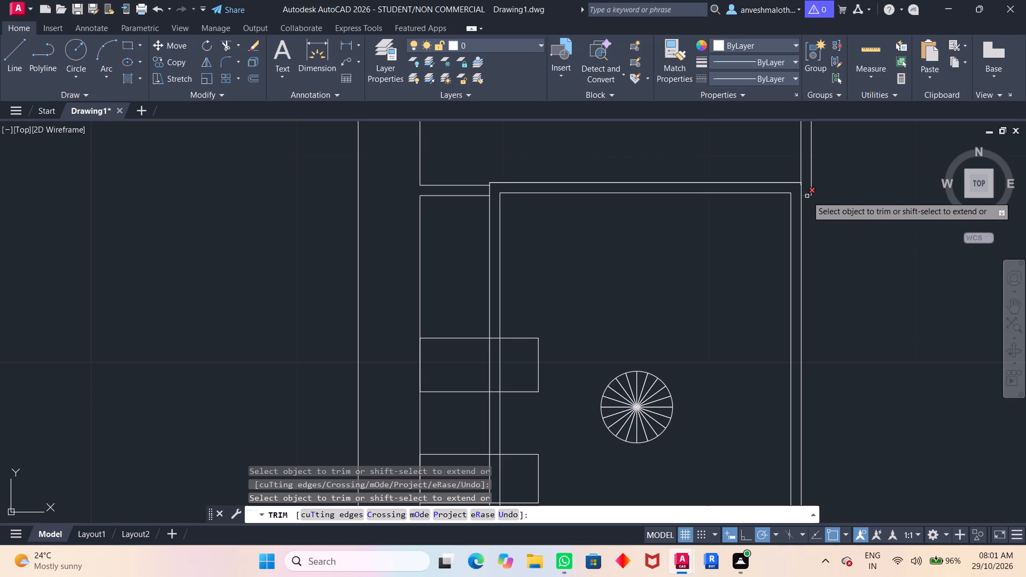
left_click(807, 196)
scroll(803, 155, "down", 3)
middle_click_drag(803, 155, 726, 319)
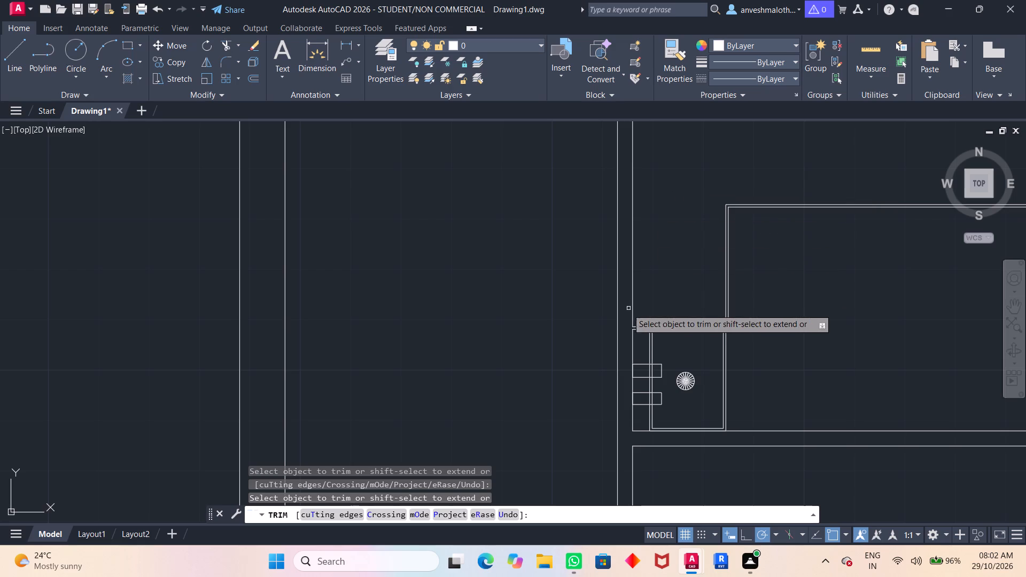
left_click_drag(650, 307, 645, 339)
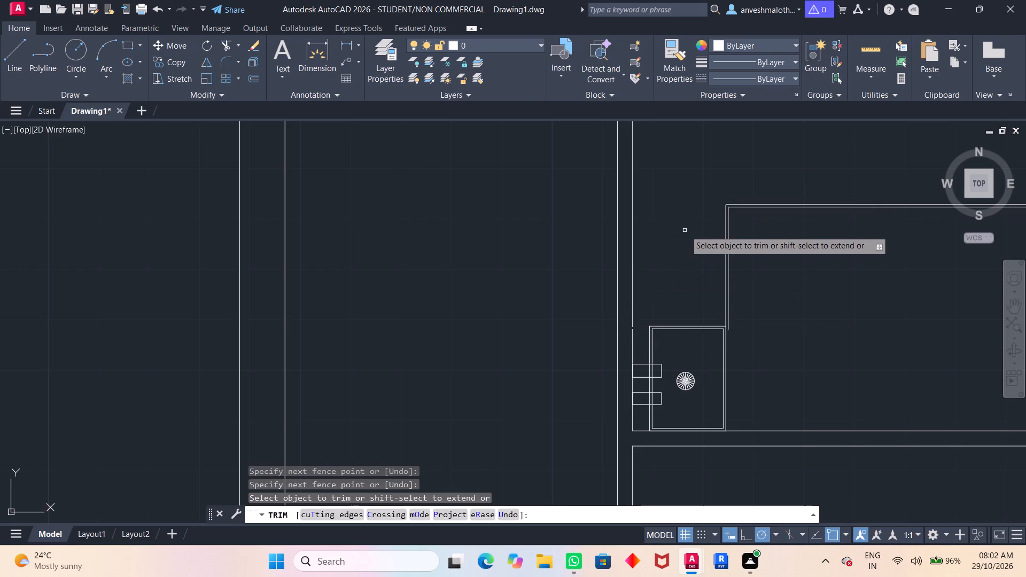
key("space")
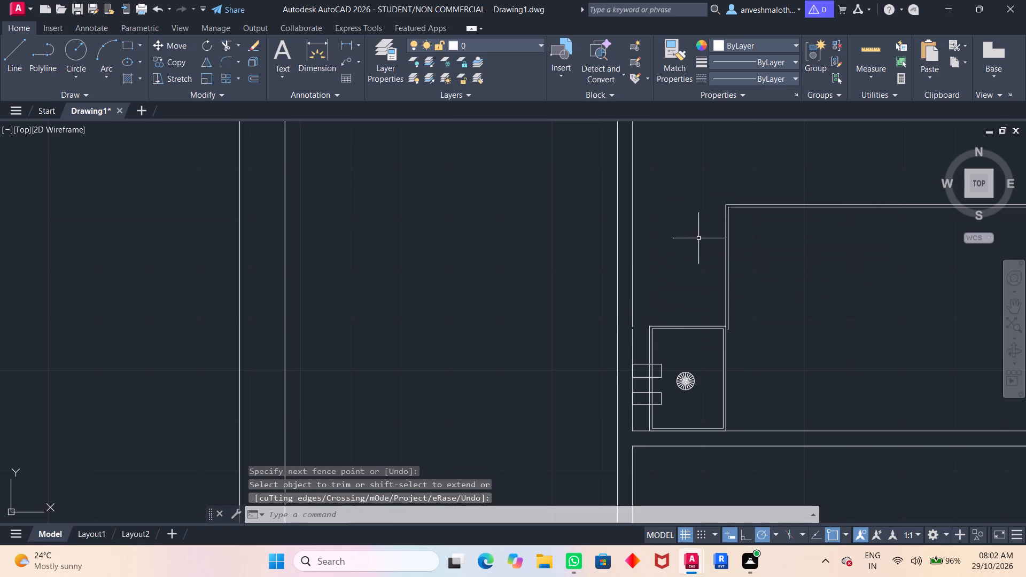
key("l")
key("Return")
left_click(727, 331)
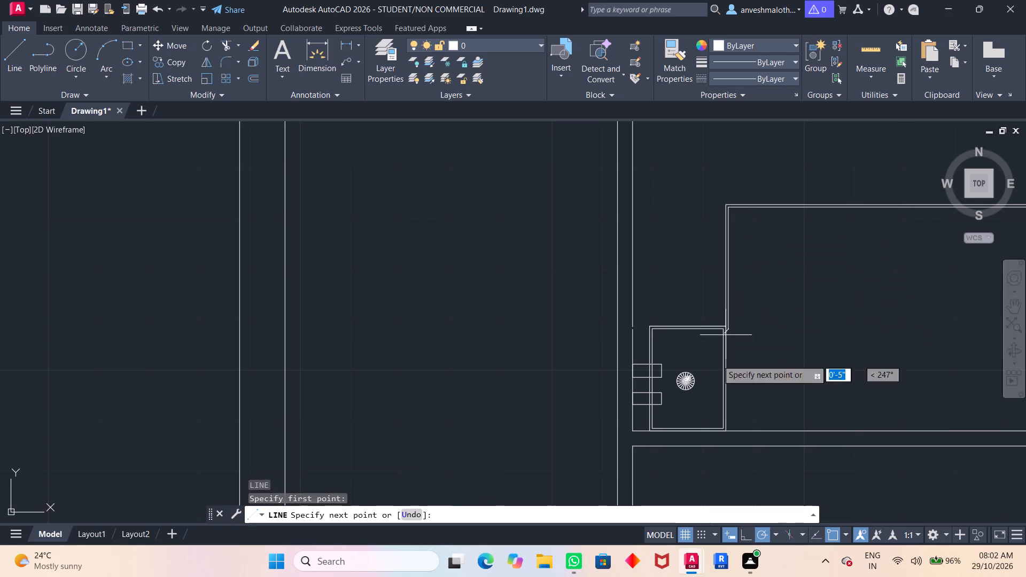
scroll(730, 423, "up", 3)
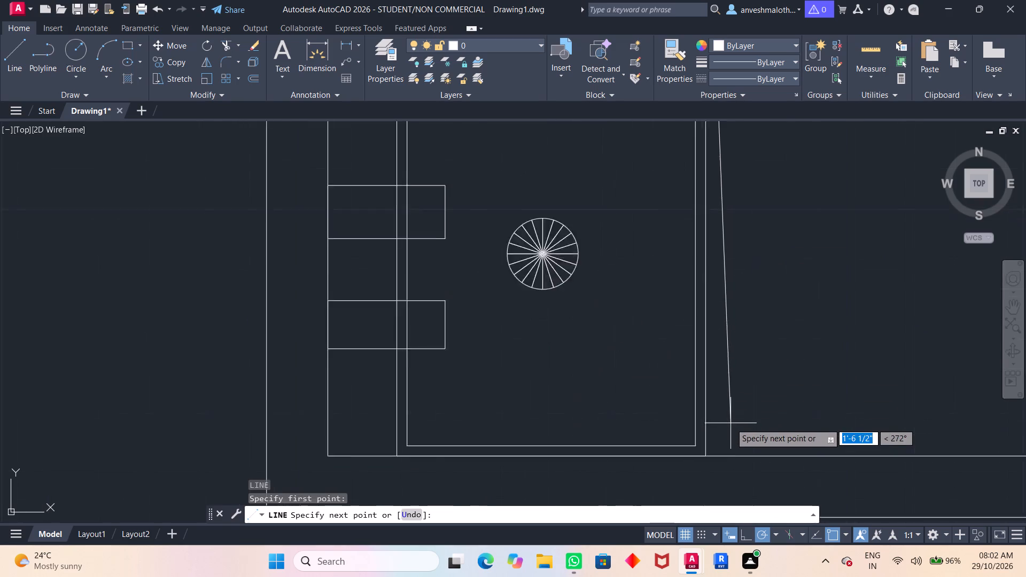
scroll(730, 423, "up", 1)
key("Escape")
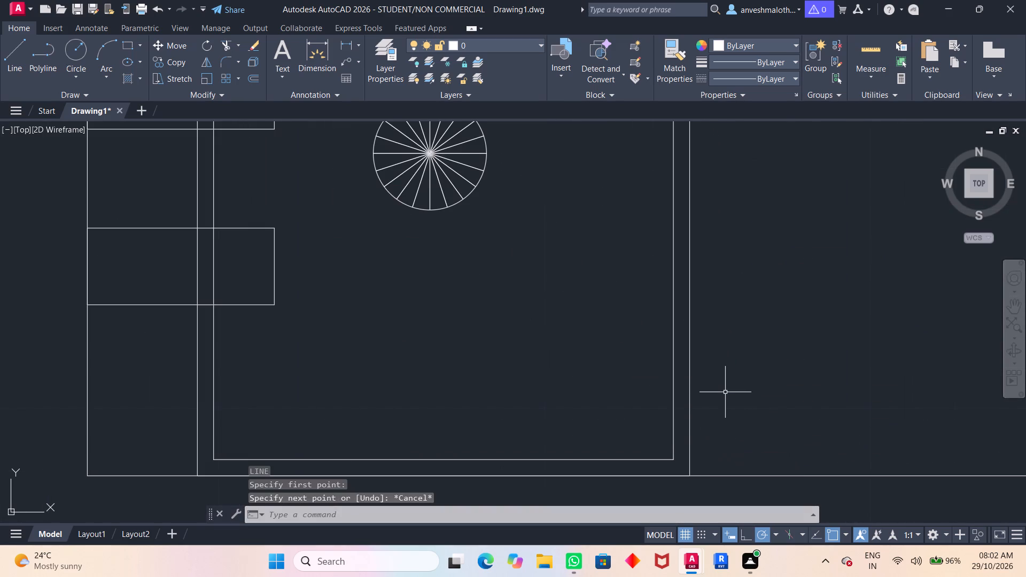
Draw a vertical line about 1'-8" long beside the pasted sink, extending the lower counter's outer edge down to the partition wall.
scroll(724, 384, "down", 3)
key("space")
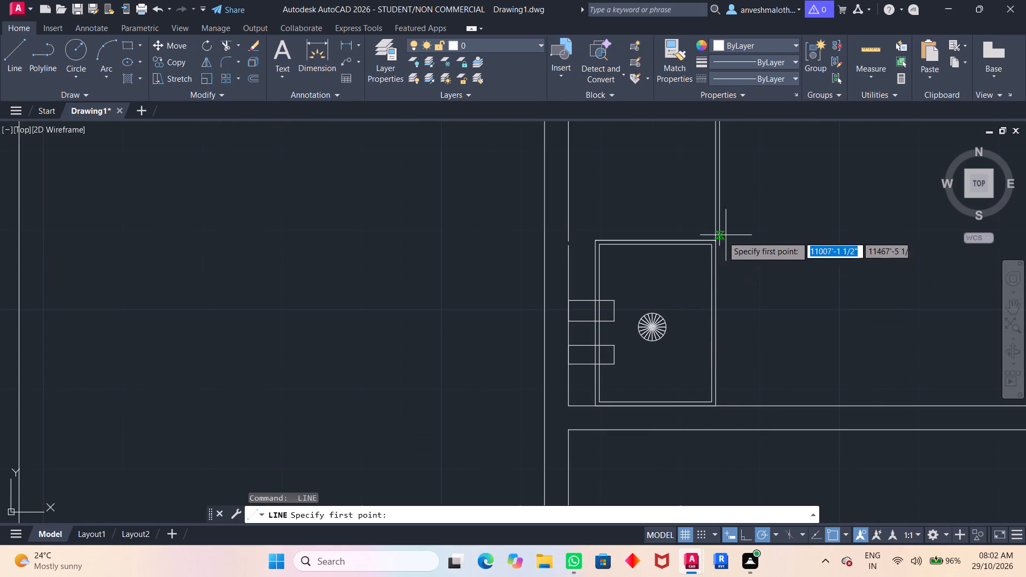
left_click(717, 247)
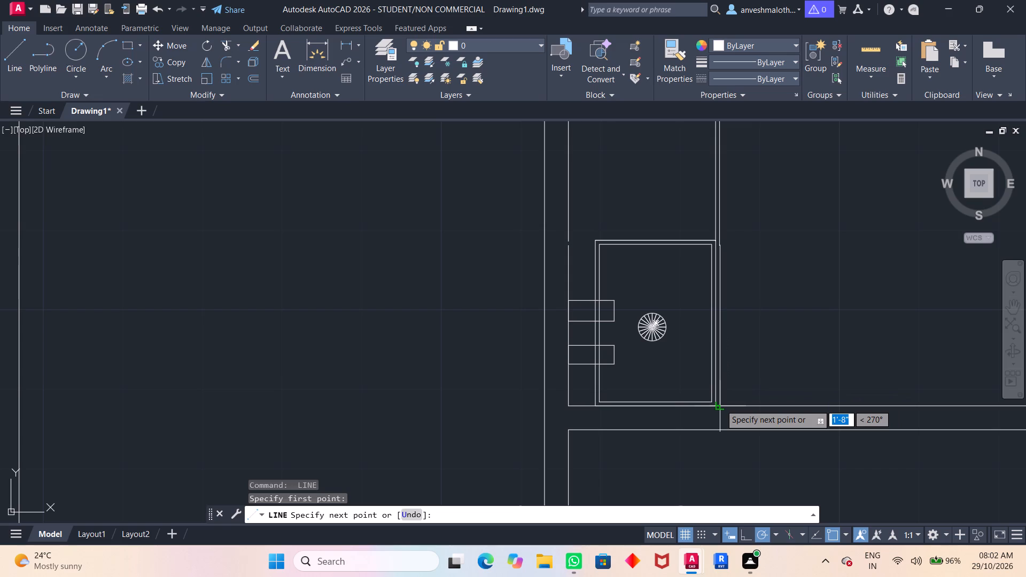
left_click(720, 406)
key("space")
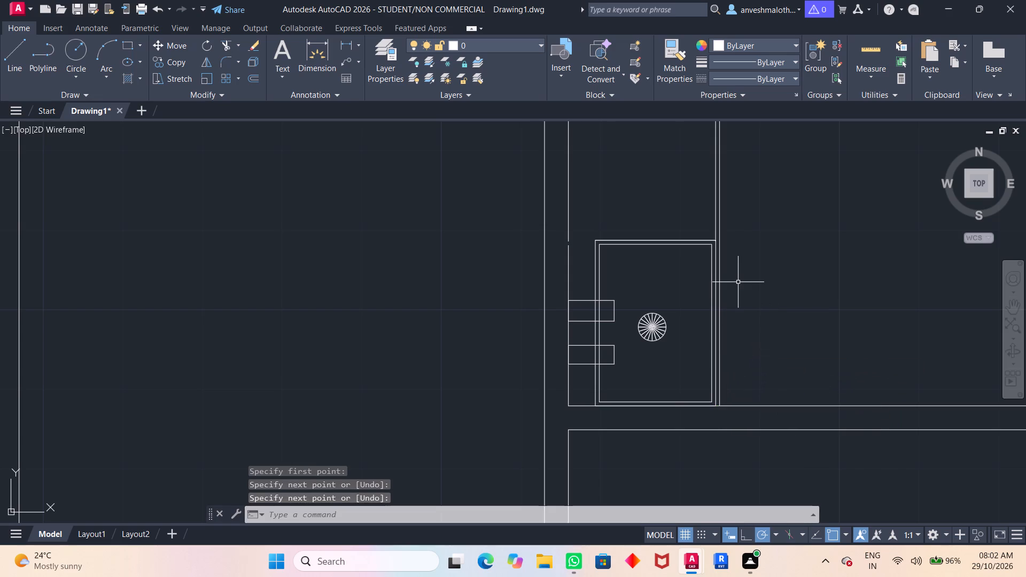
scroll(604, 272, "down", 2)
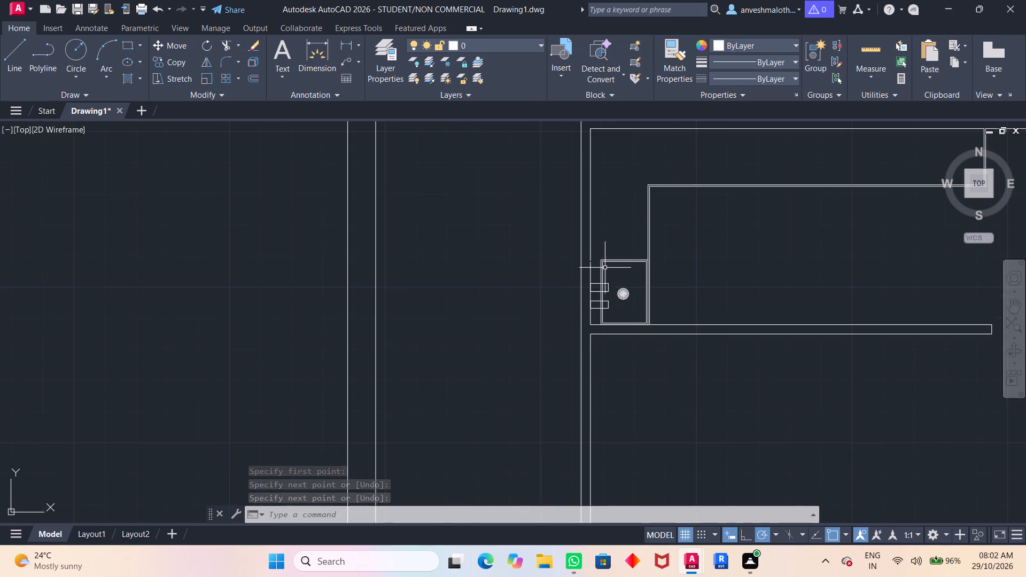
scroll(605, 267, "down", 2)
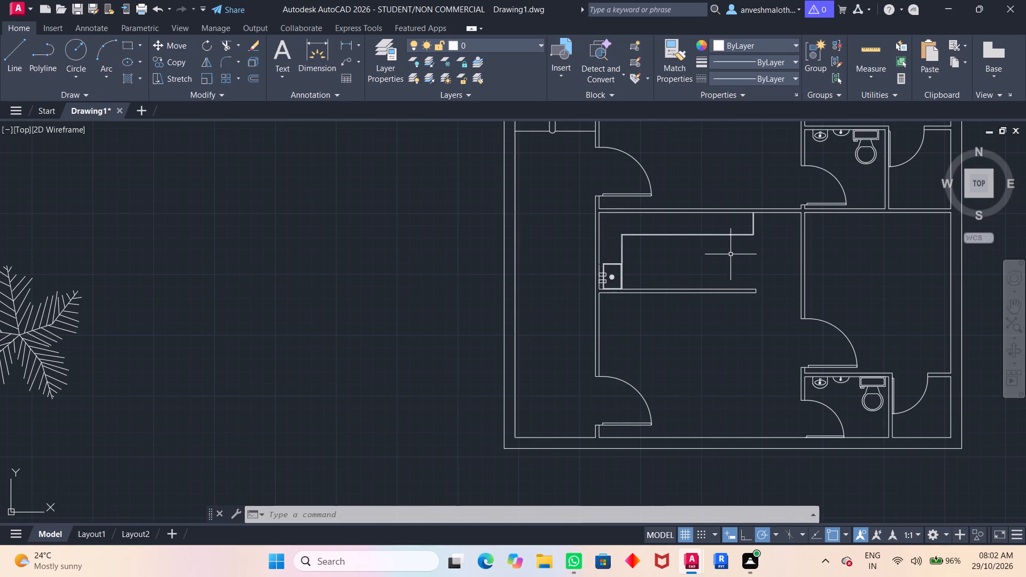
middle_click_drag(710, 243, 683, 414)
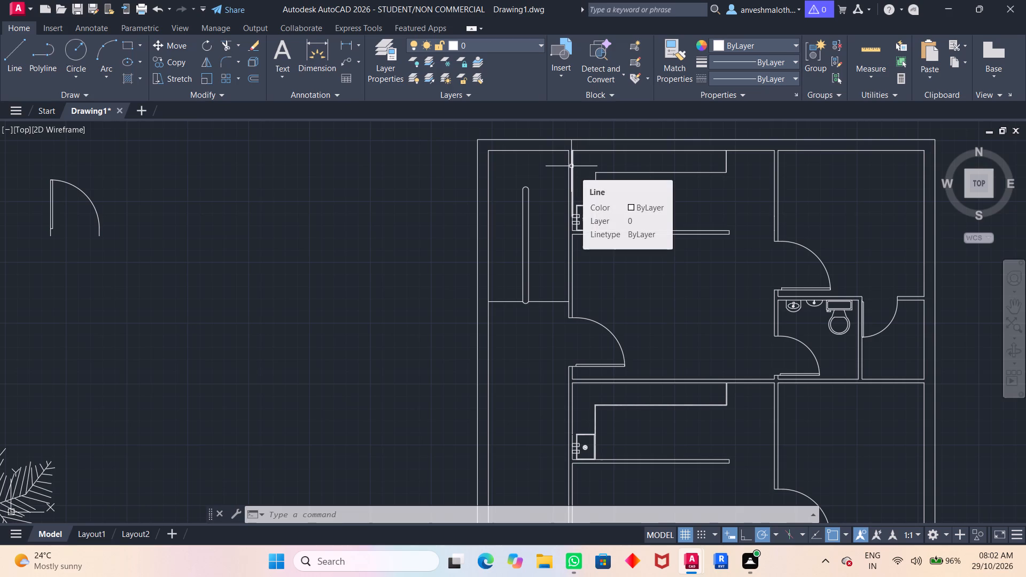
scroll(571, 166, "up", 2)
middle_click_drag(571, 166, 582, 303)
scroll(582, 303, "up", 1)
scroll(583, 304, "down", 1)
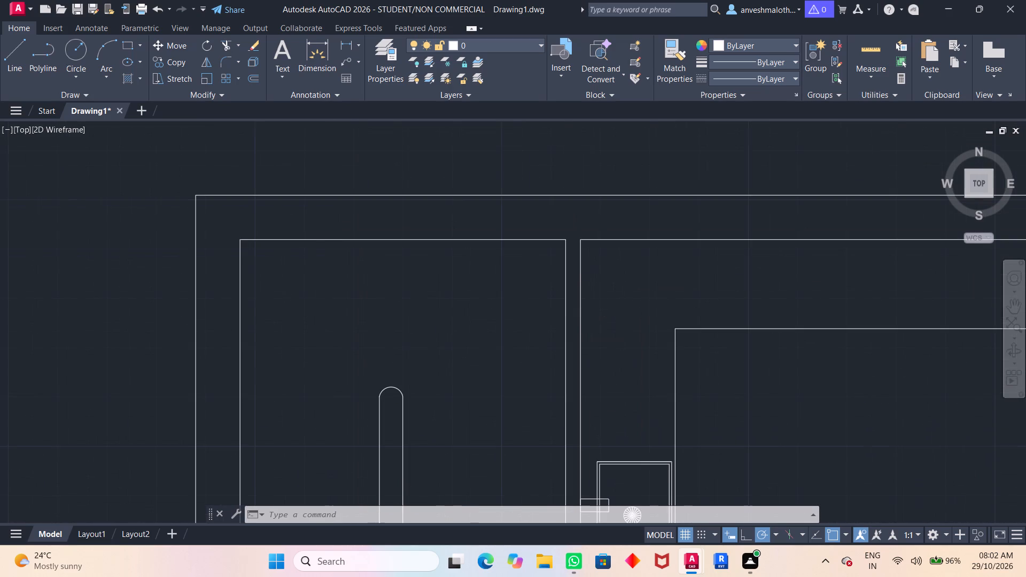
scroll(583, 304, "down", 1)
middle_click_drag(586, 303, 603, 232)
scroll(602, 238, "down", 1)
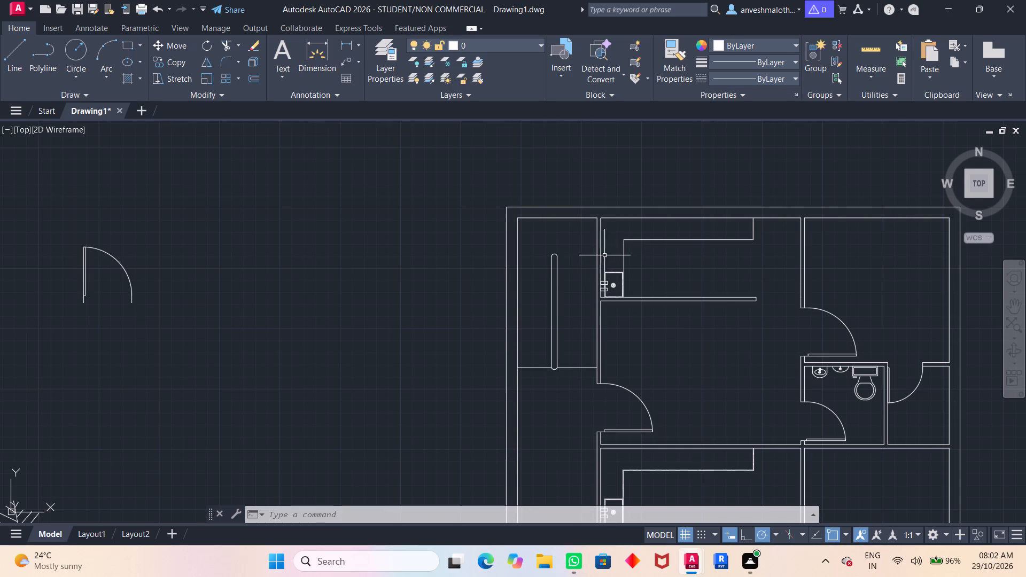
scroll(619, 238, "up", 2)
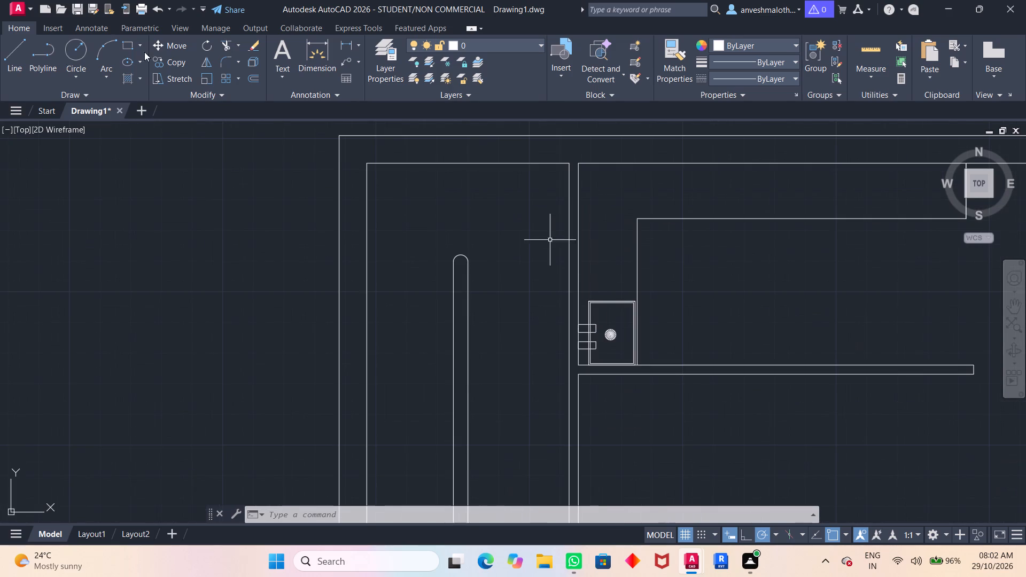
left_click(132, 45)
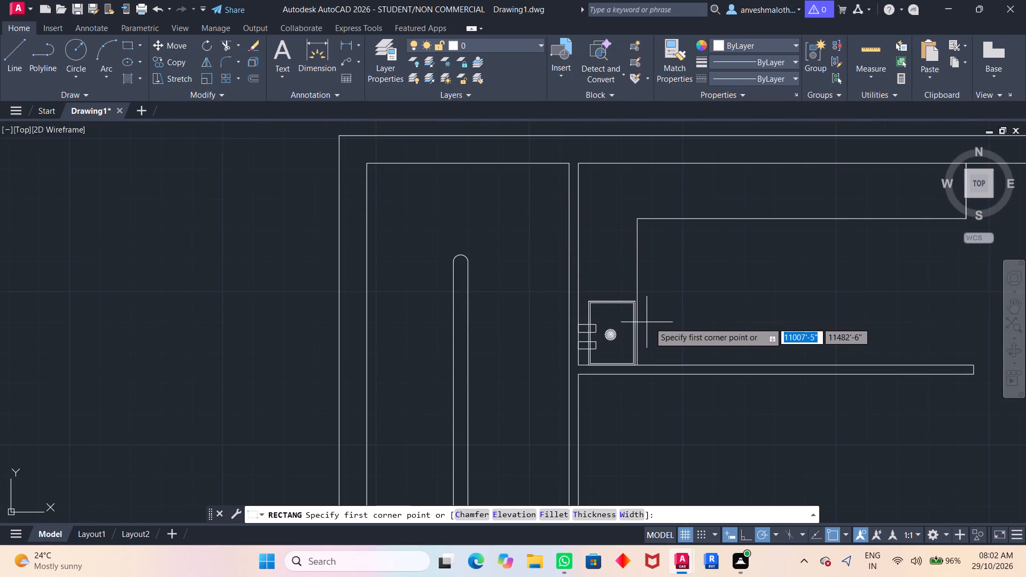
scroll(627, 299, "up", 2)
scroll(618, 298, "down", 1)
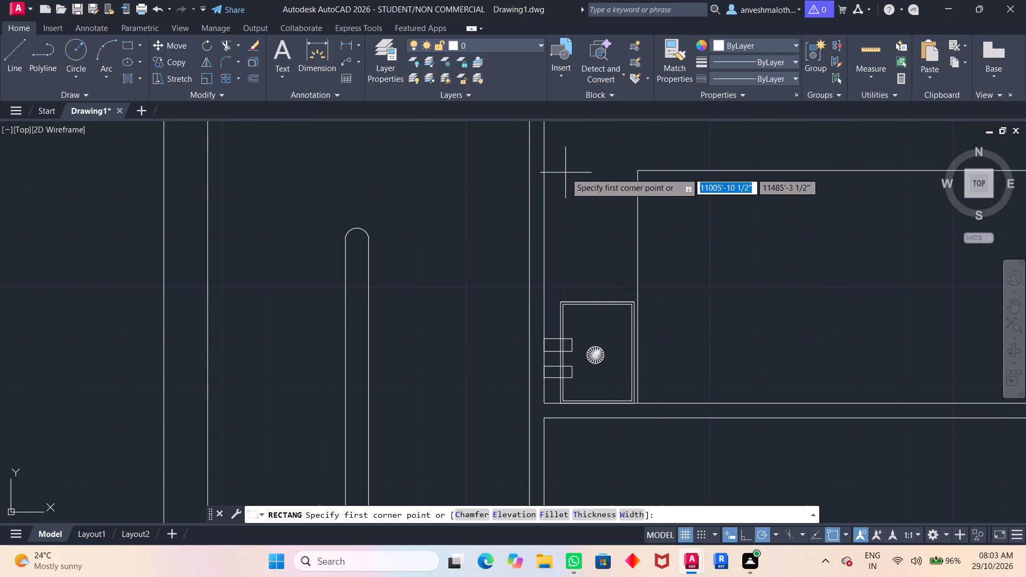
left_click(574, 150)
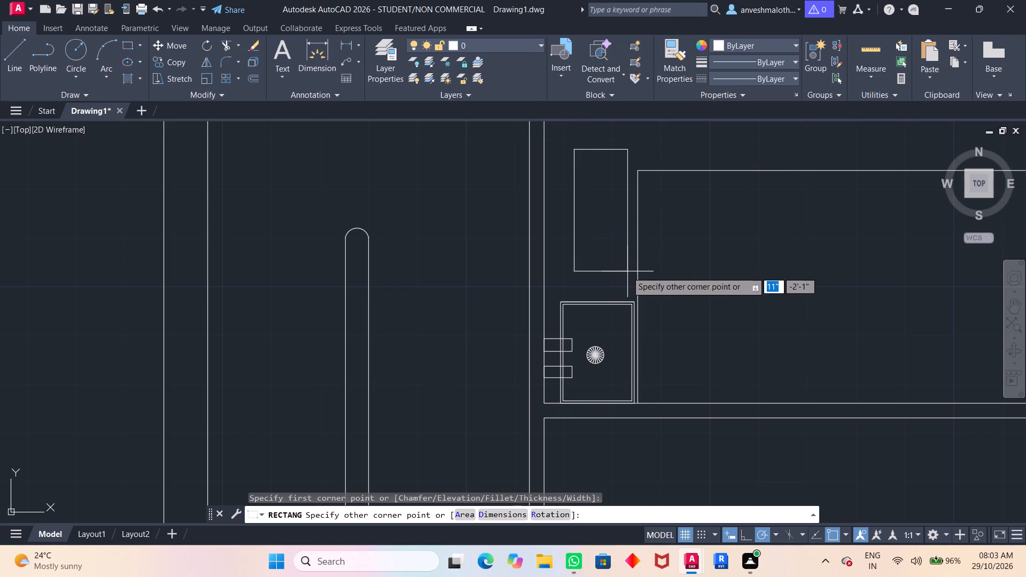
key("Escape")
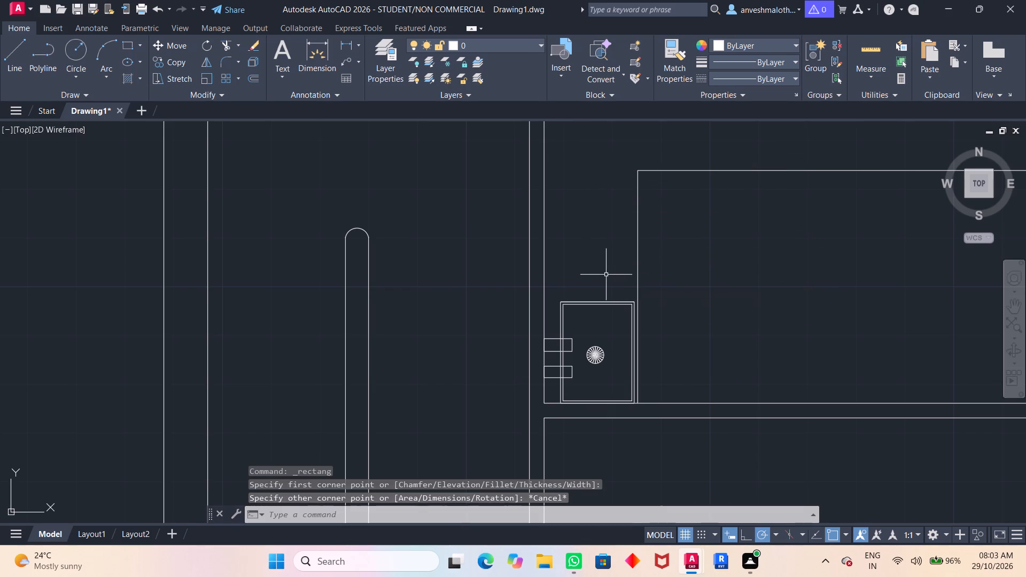
Draw a rectangle about 1'-1" by 2'-1 1/2" on the upper room's counter, just north of the sink.
key("space")
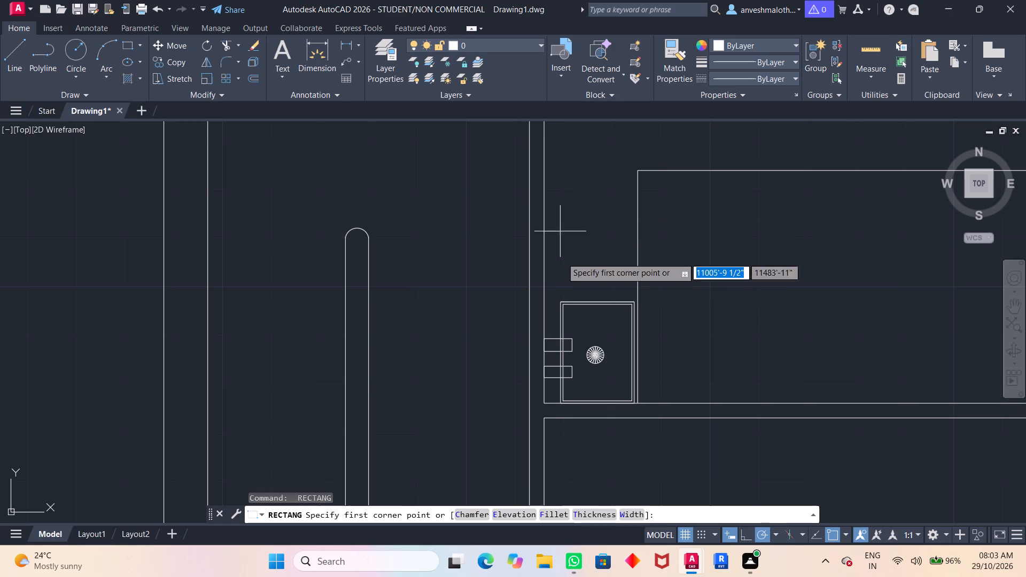
left_click(560, 145)
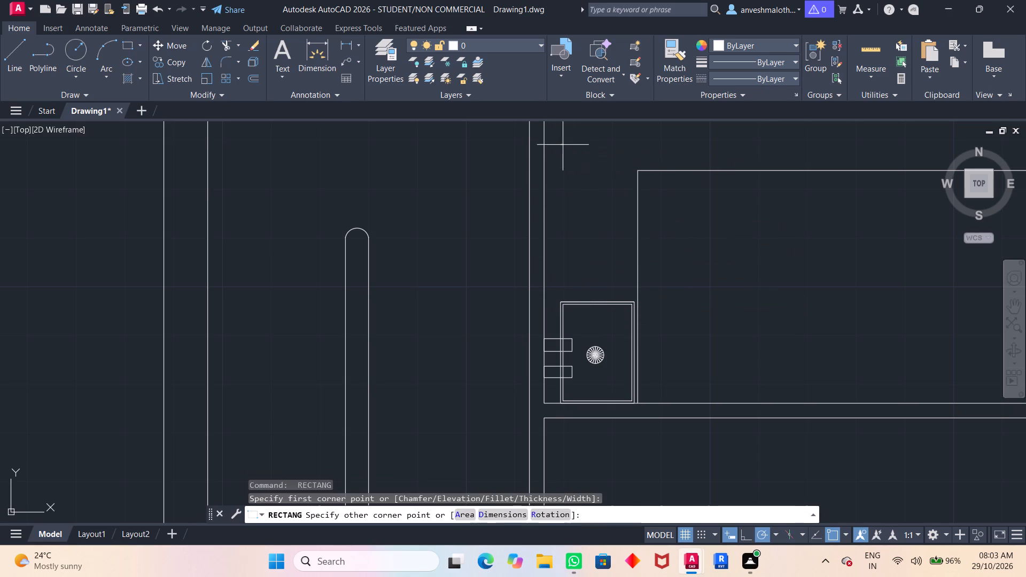
left_click(625, 270)
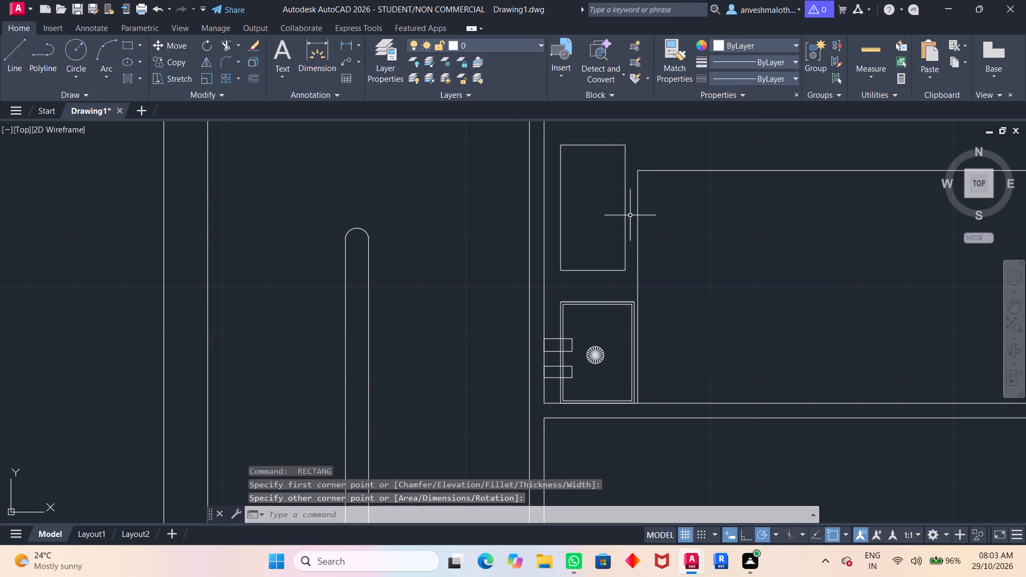
Offset the new counter rectangle inward by .3" to give it a double outline.
key("o")
key("Return")
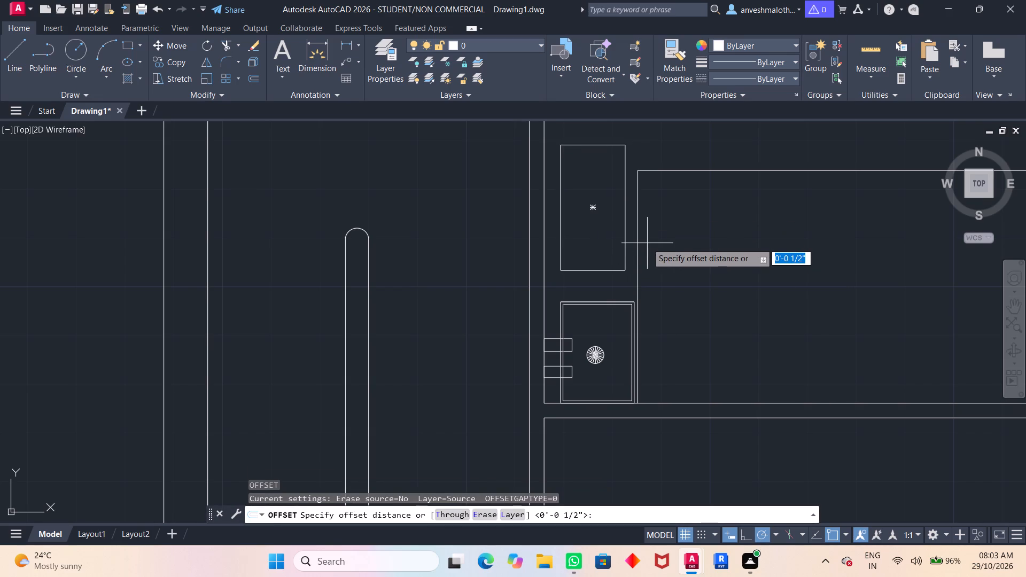
key("period")
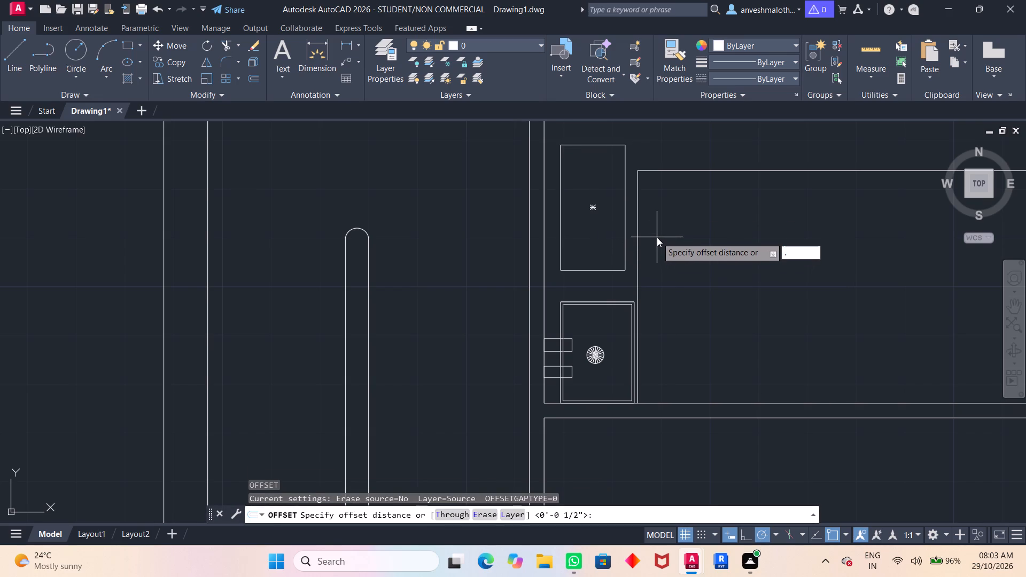
key("3")
key("shift+quotedbl")
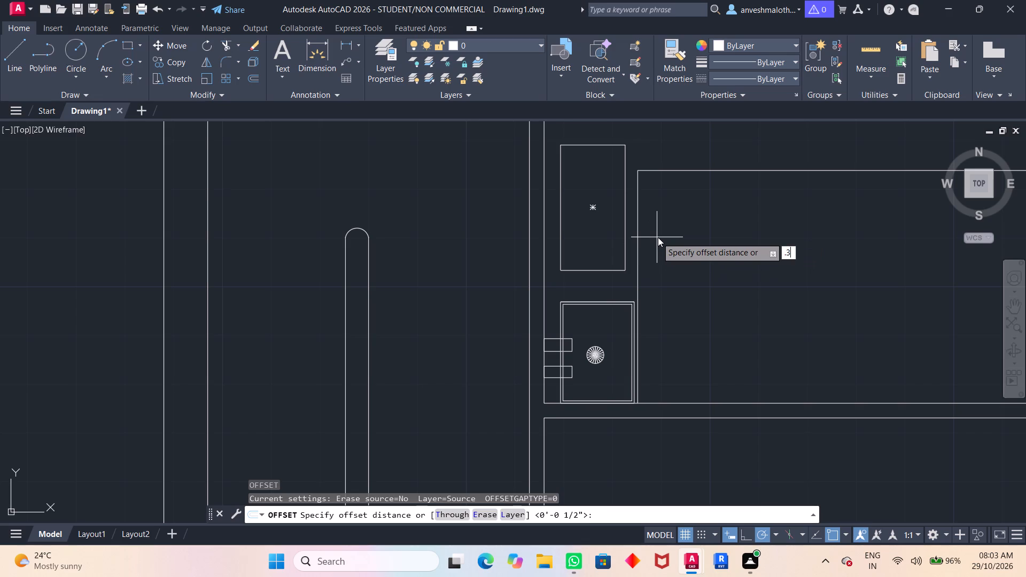
key("Return")
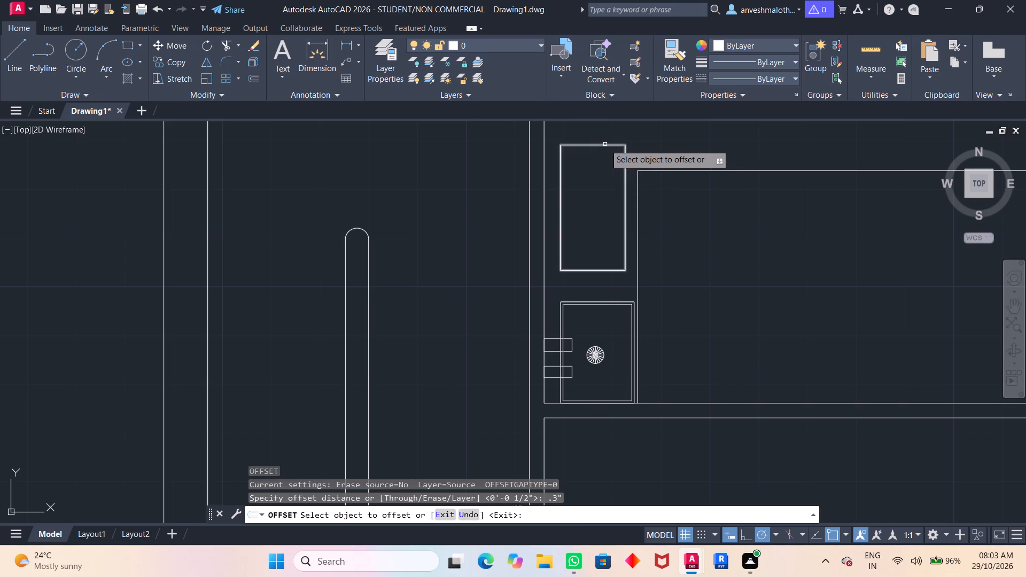
left_click_drag(605, 144, 601, 175)
left_click(601, 175)
key("space")
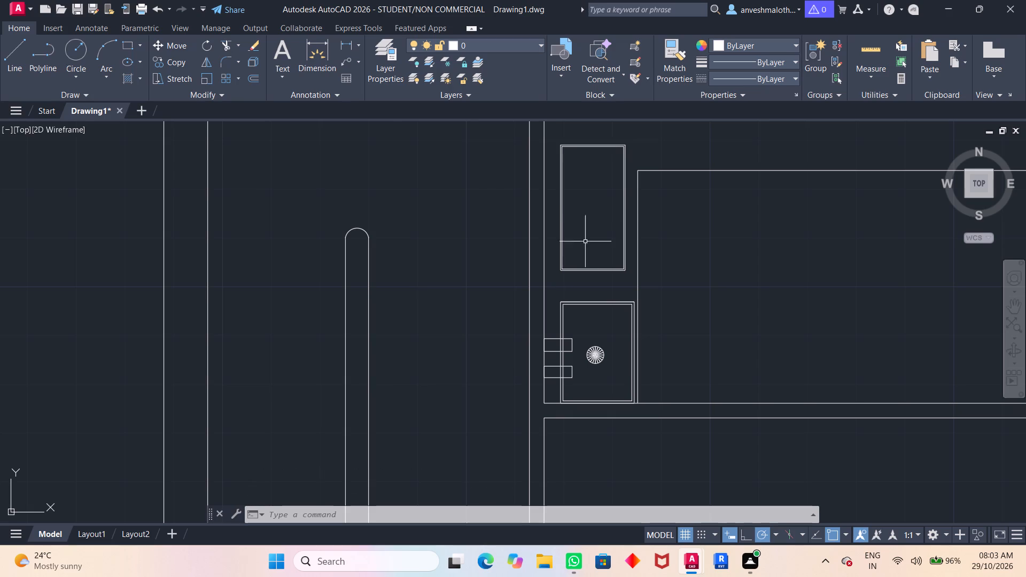
Draw a horizontal line across the middle of the double-outlined rectangle, dividing it into two halves.
left_click(79, 59)
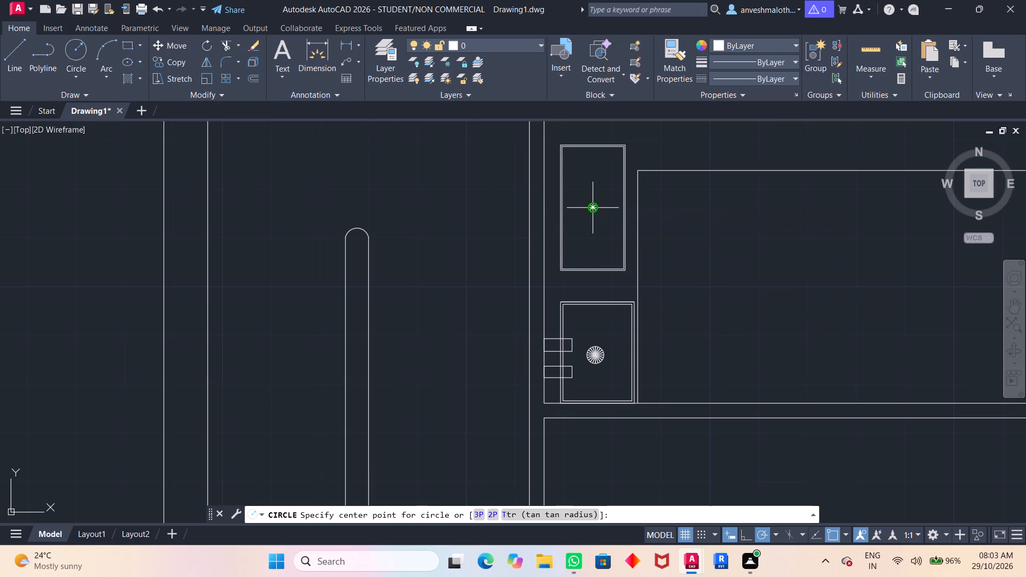
key("Escape")
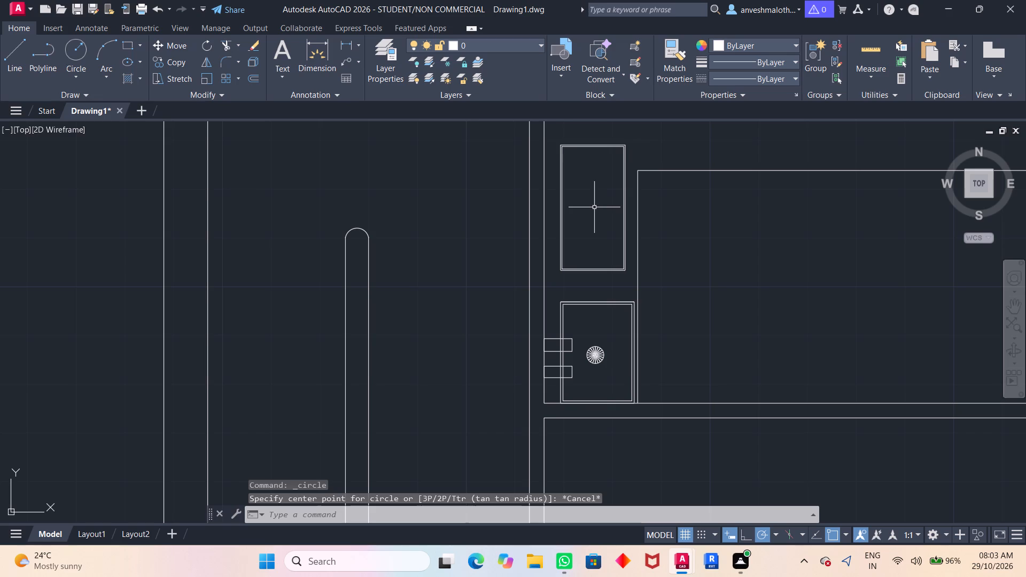
key("l")
key("Return")
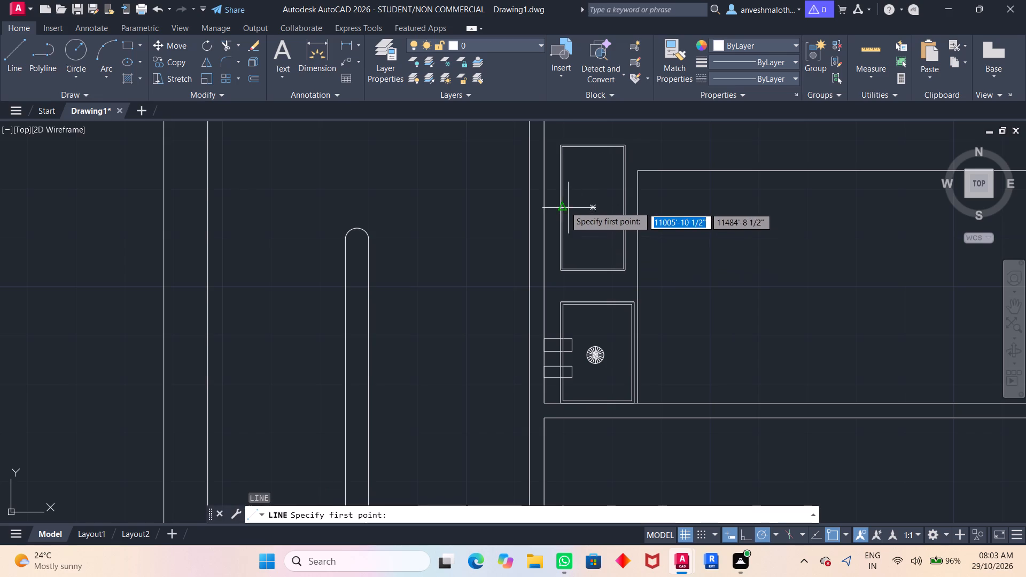
left_click(560, 211)
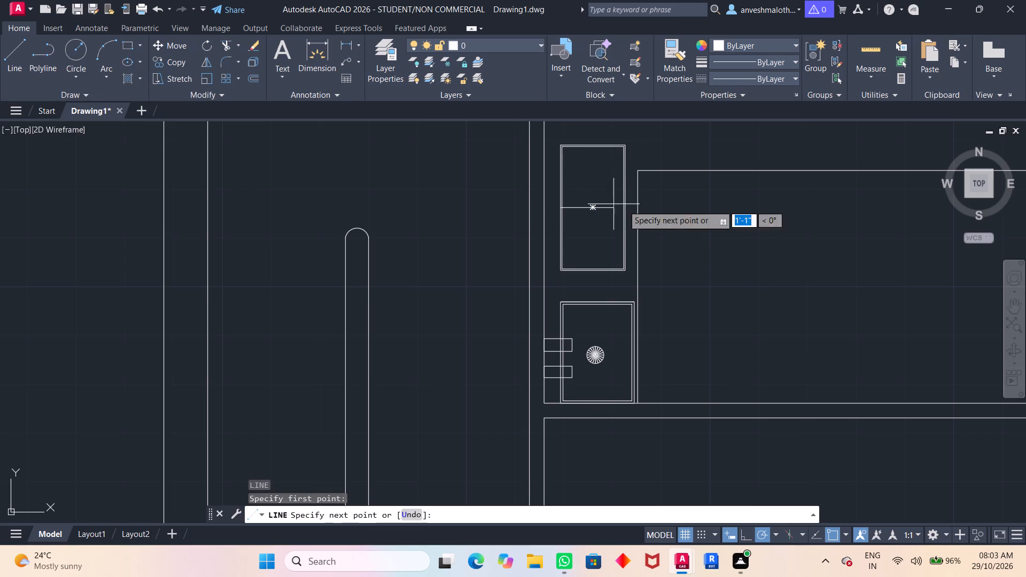
left_click(622, 209)
key("space")
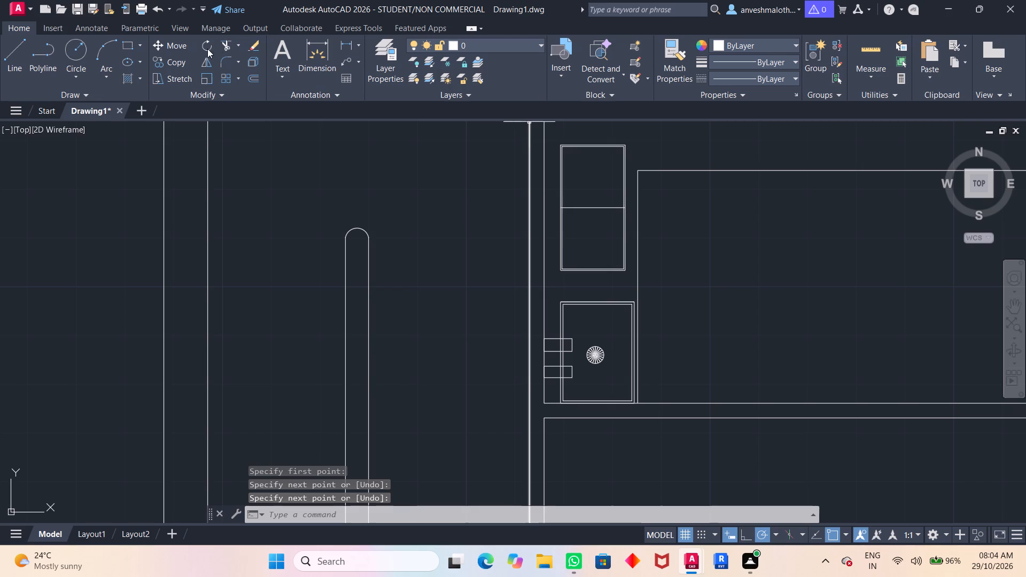
Draw a burner circle in the middle of the divided rectangle's southern half.
left_click(68, 53)
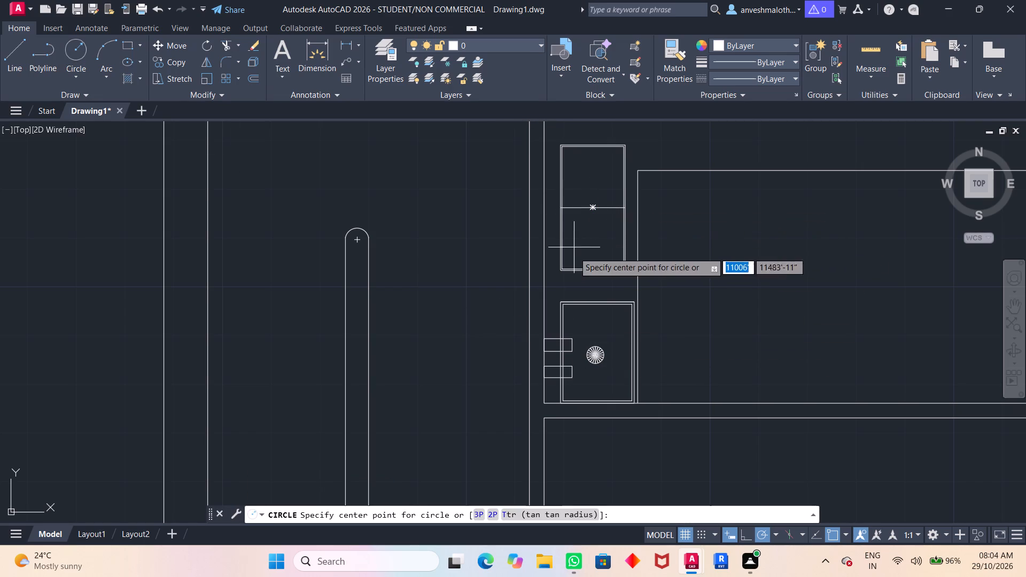
left_click(592, 240)
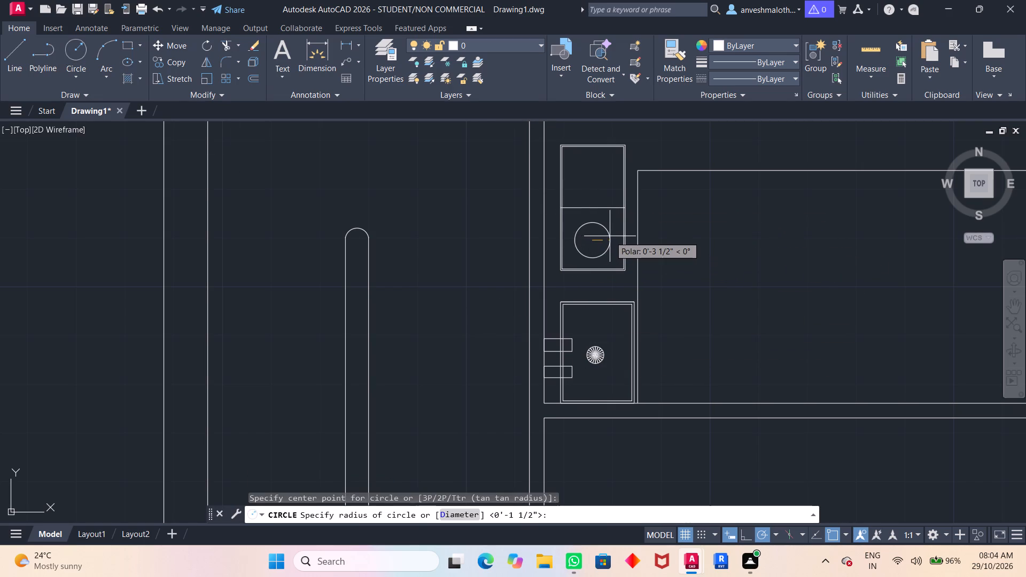
left_click(608, 238)
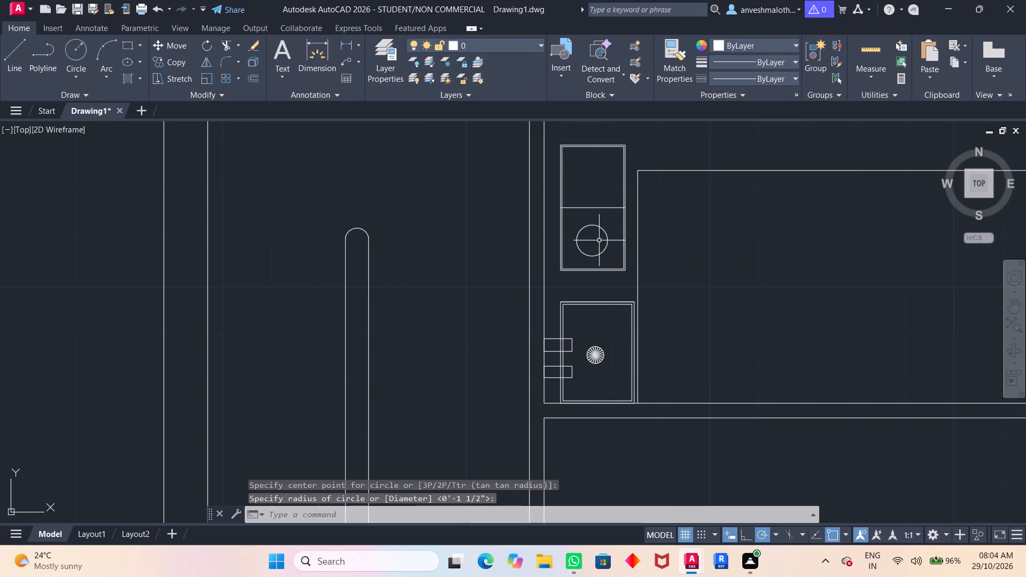
Copy the burner circle and paste it into the middle of the rectangle's northern half.
left_click(592, 224)
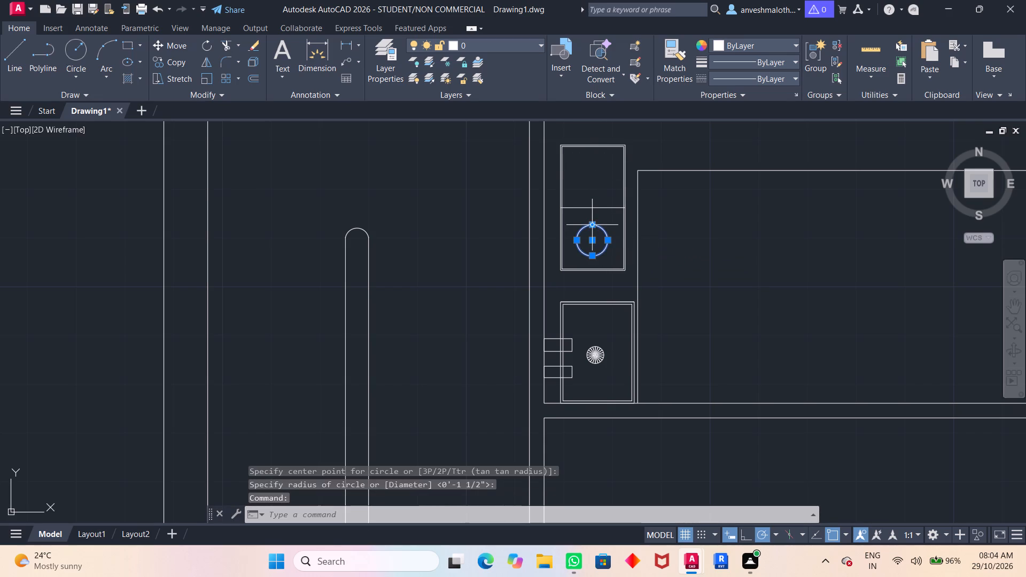
key("ctrl+c")
key("ctrl+v")
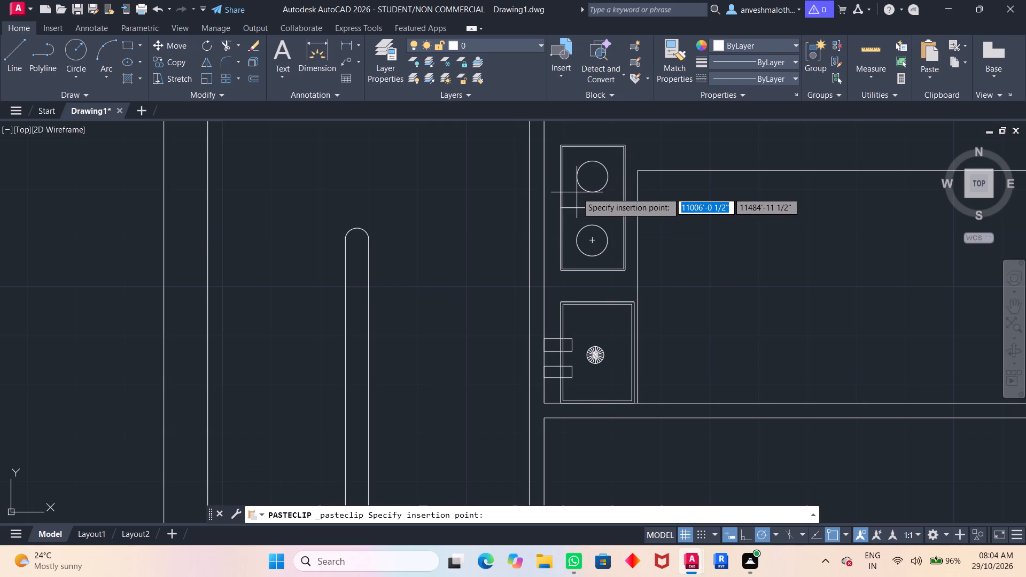
left_click(576, 193)
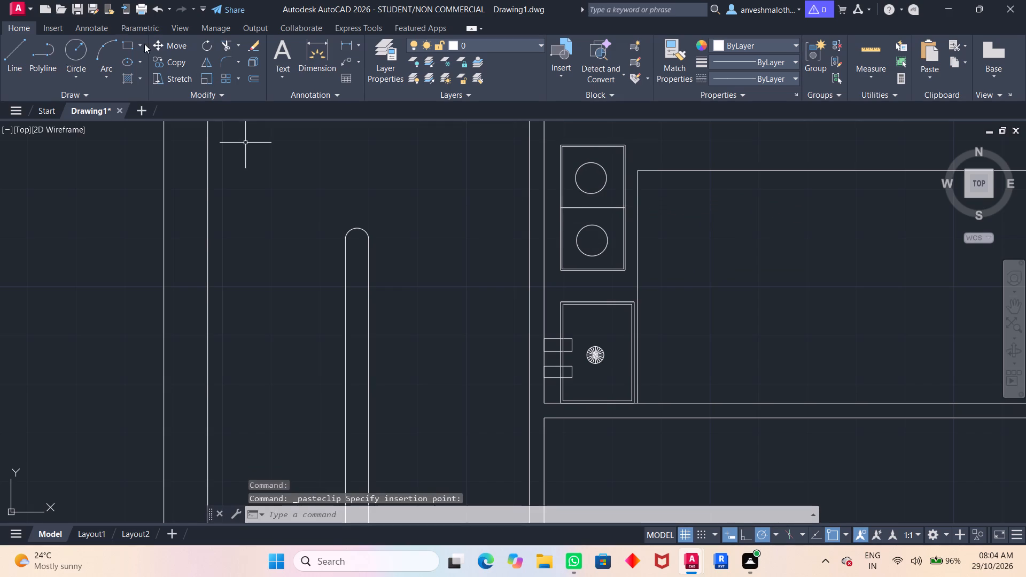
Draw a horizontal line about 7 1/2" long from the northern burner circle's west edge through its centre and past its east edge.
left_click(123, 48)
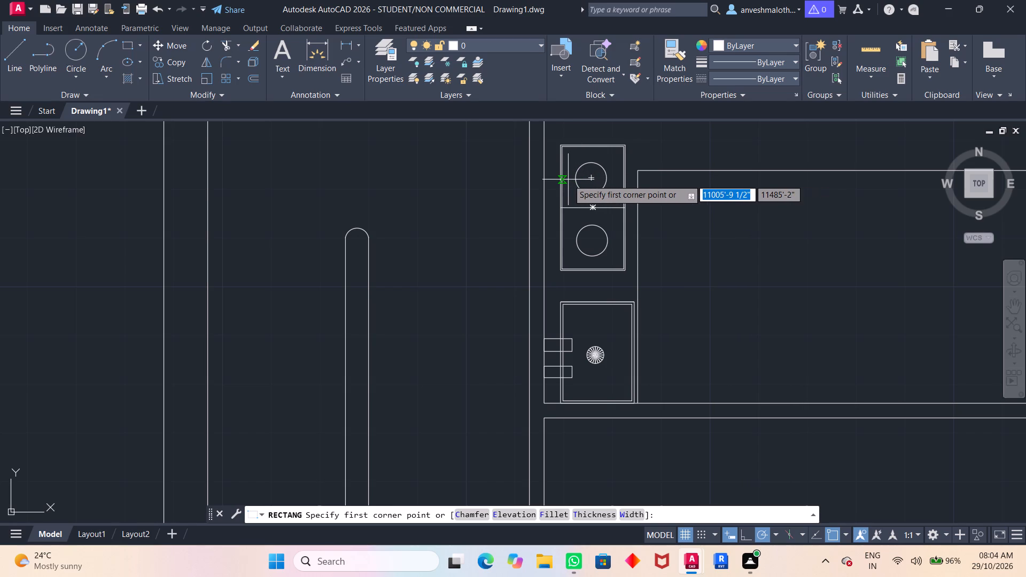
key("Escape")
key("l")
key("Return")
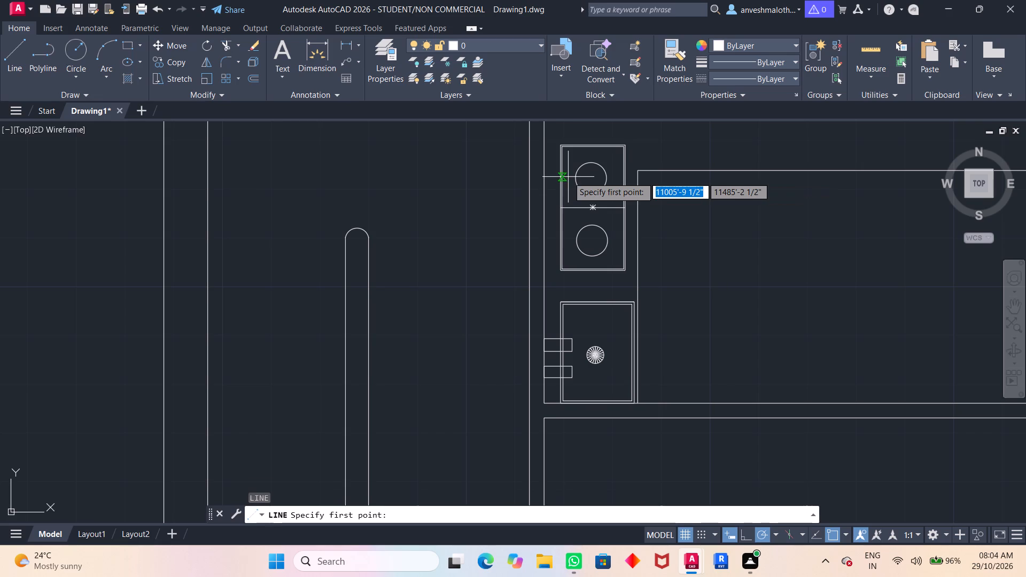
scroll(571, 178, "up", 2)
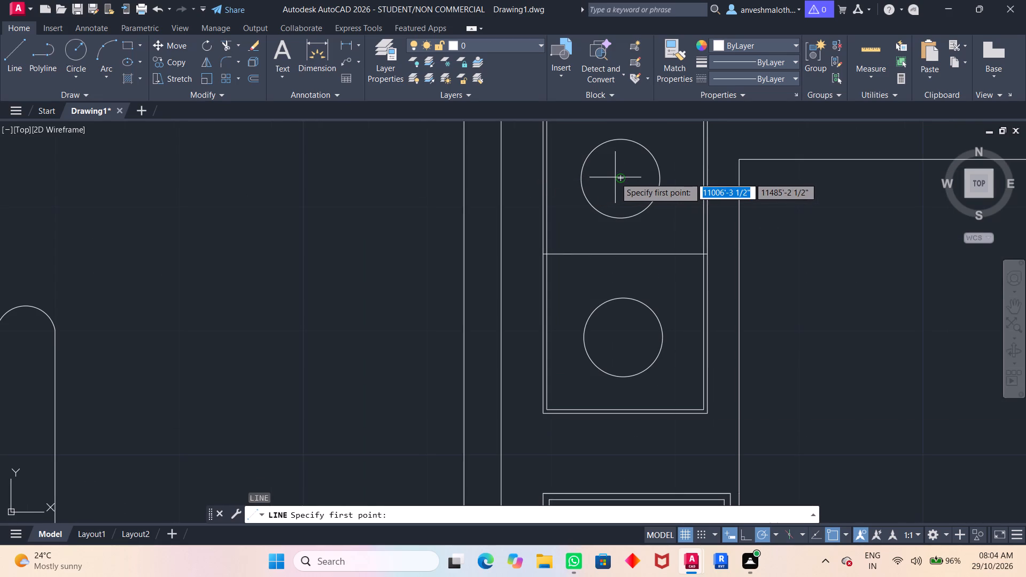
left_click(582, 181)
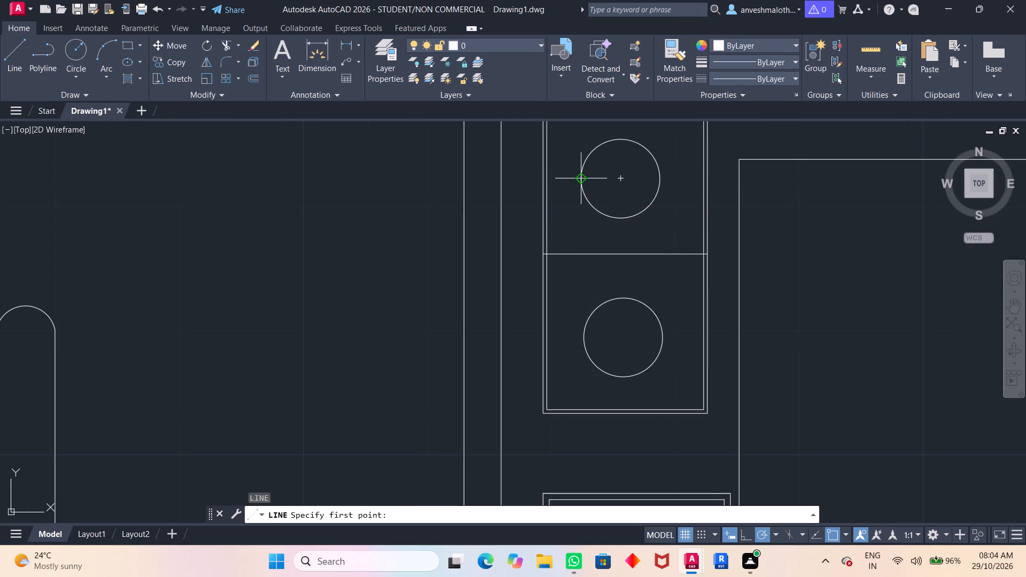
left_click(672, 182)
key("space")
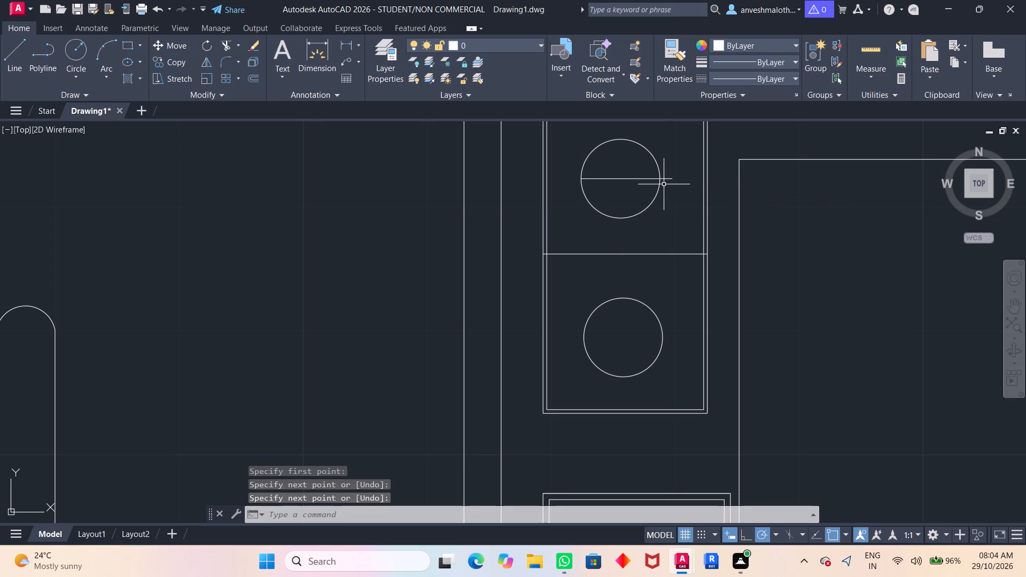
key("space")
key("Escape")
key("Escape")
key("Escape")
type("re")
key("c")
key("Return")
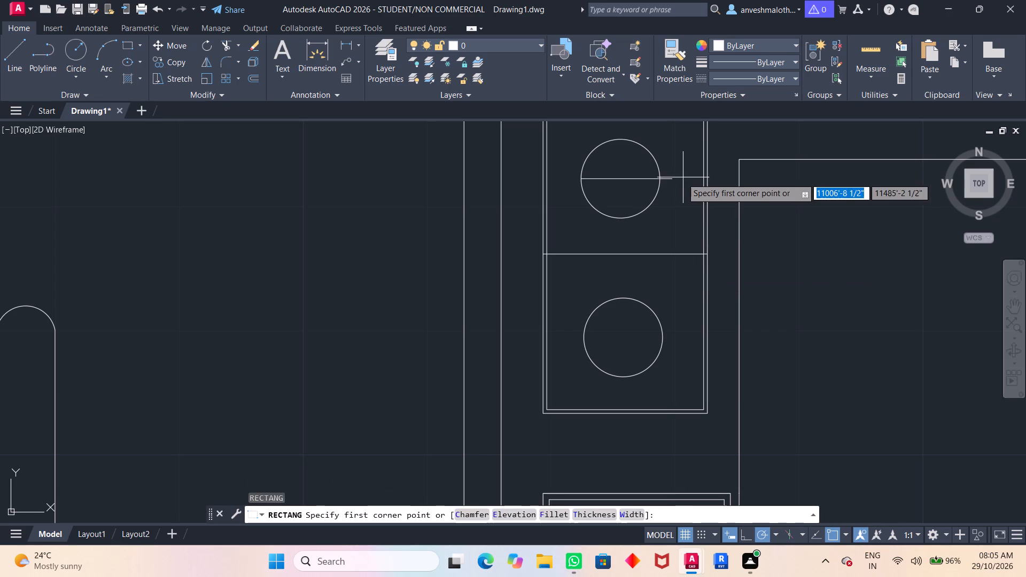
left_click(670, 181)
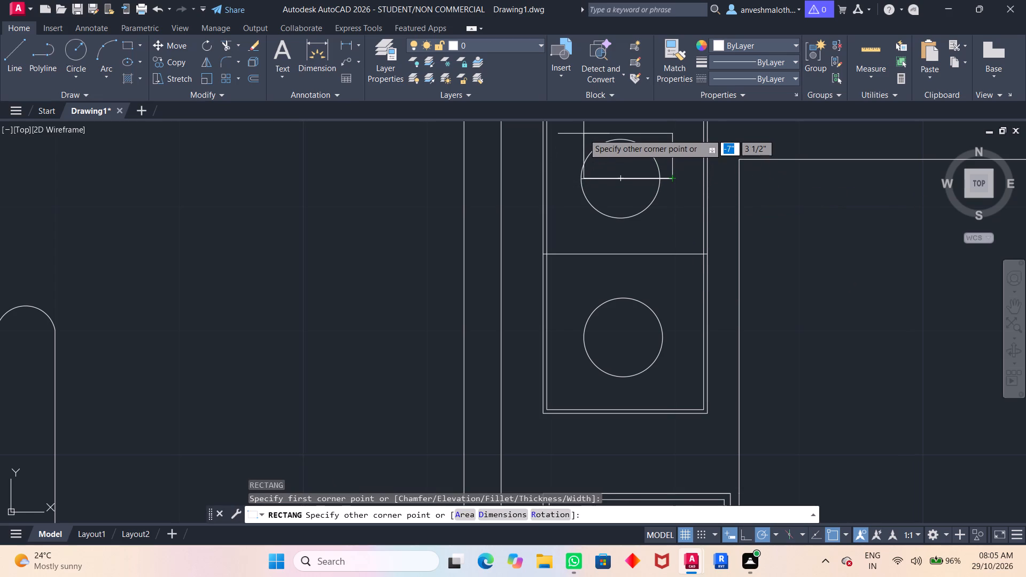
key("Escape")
Draw a rectangle about 9 1/2" wide and 8" high around the northern burner circle.
middle_click_drag(606, 154, 606, 163)
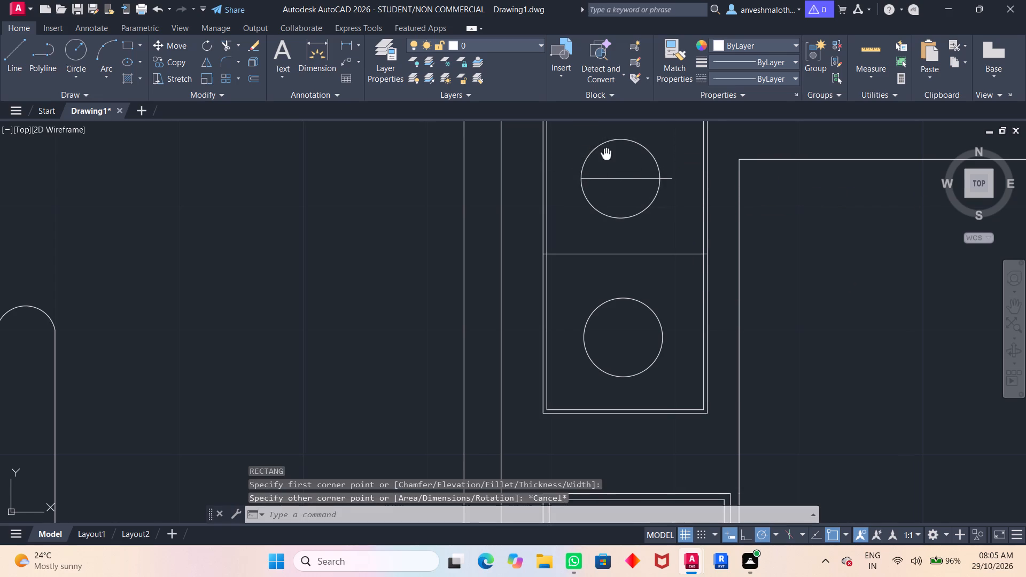
middle_click_drag(606, 163, 602, 301)
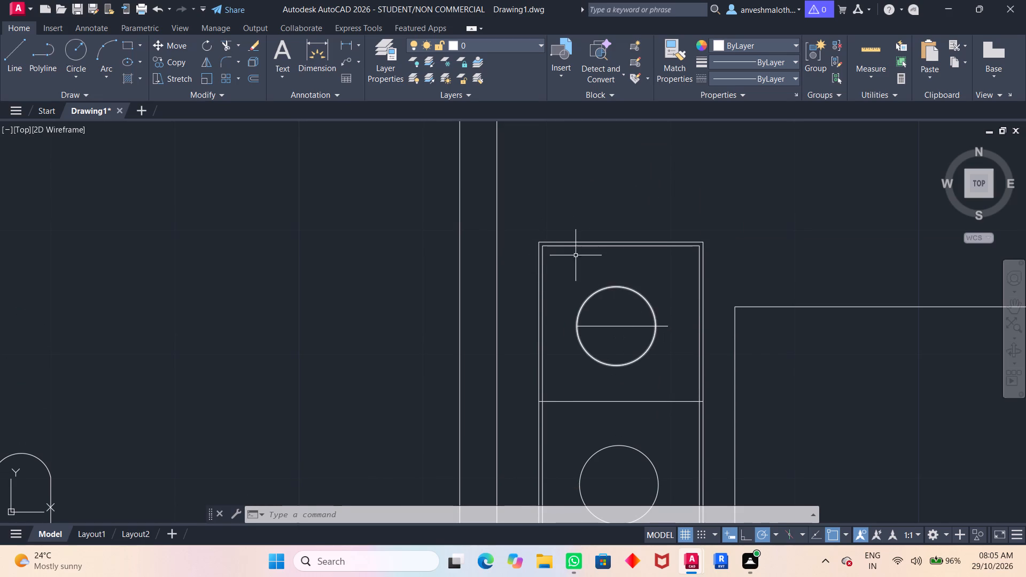
key("space")
left_click(556, 278)
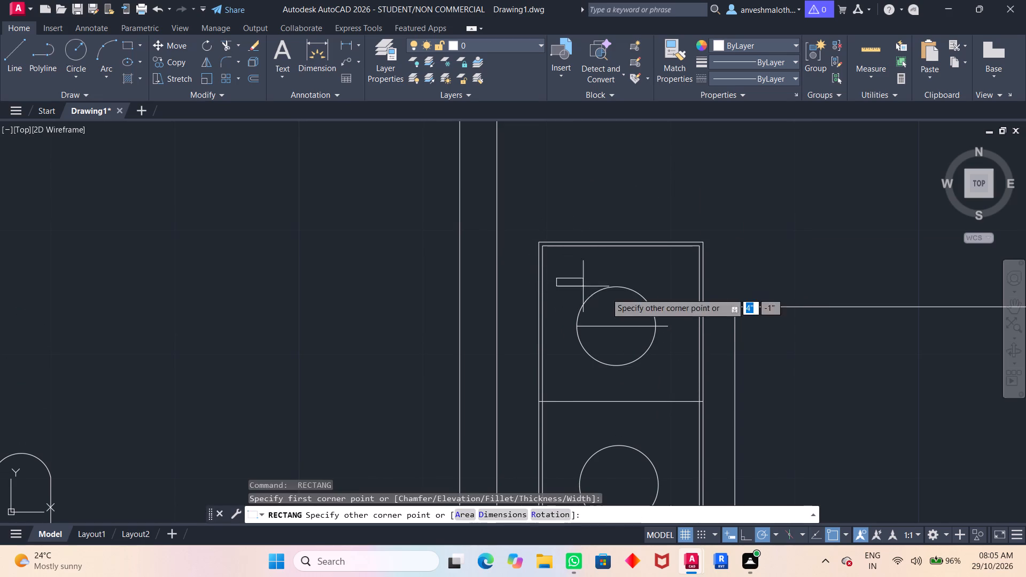
left_click(675, 380)
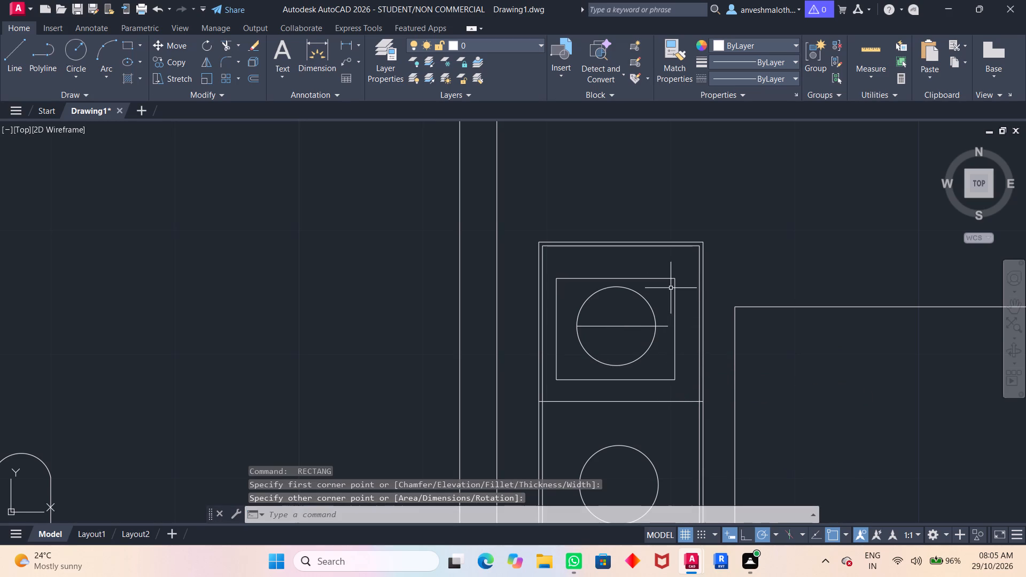
Copy the northern burner's rectangle and paste it around the southern burner circle, aligned directly below the original.
left_click(675, 283)
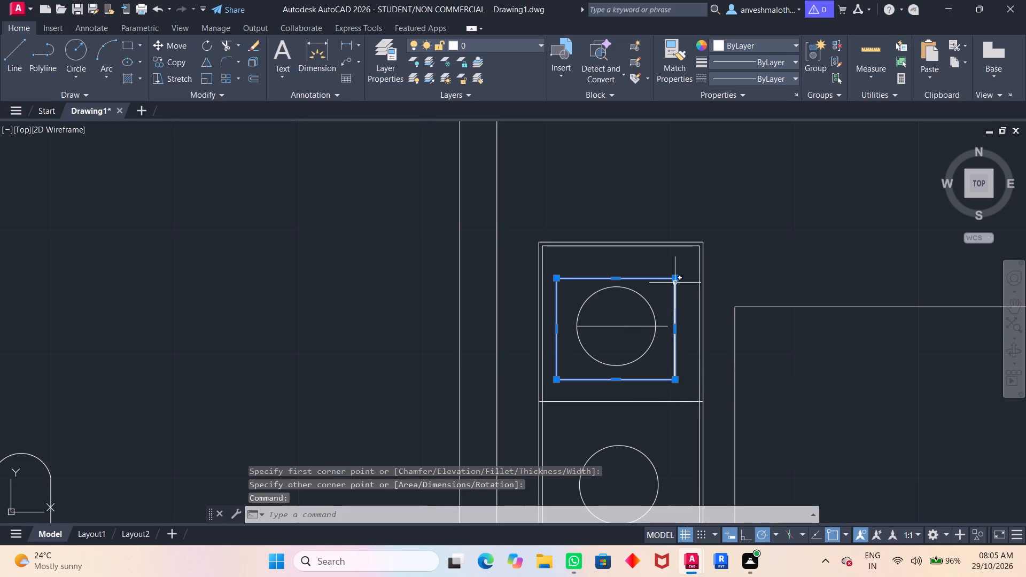
key("ctrl+c")
key("ctrl+v")
middle_click_drag(655, 340, 654, 340)
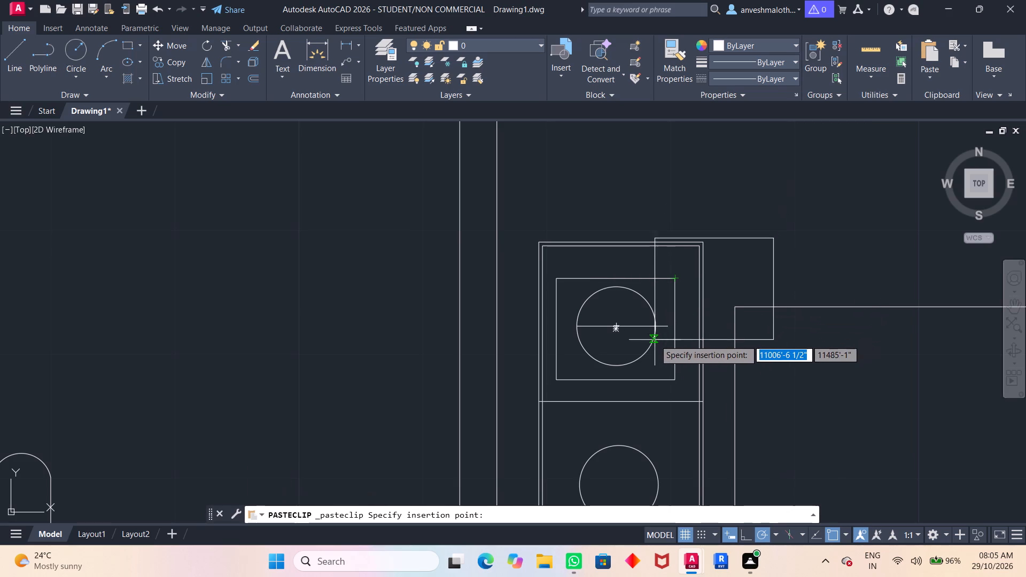
middle_click_drag(654, 340, 620, 207)
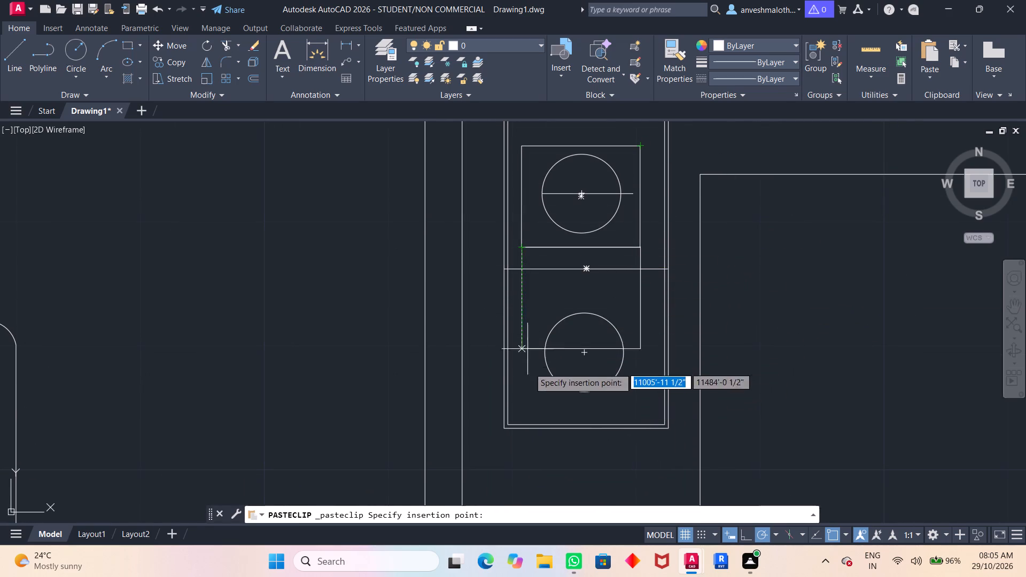
left_click(523, 399)
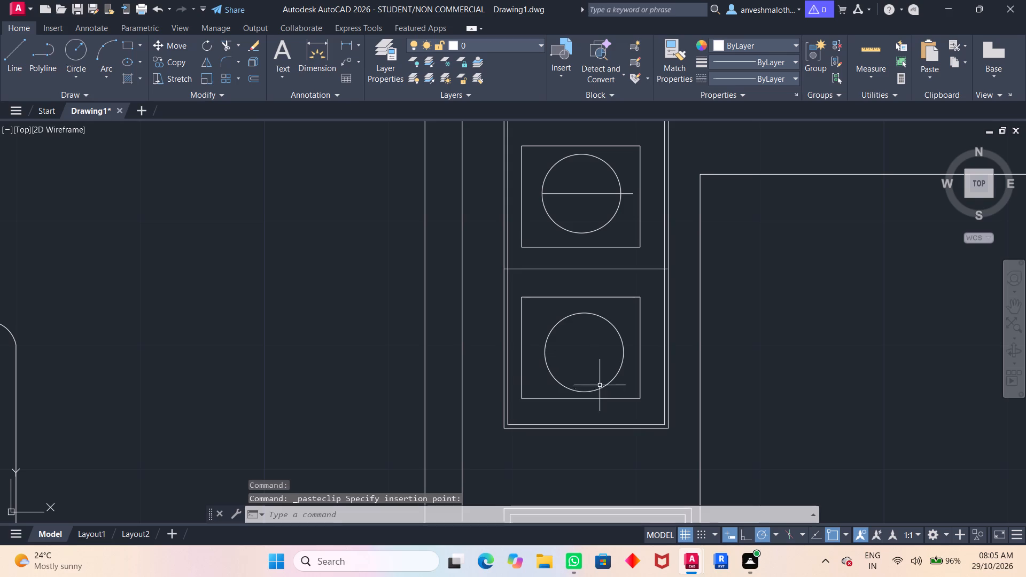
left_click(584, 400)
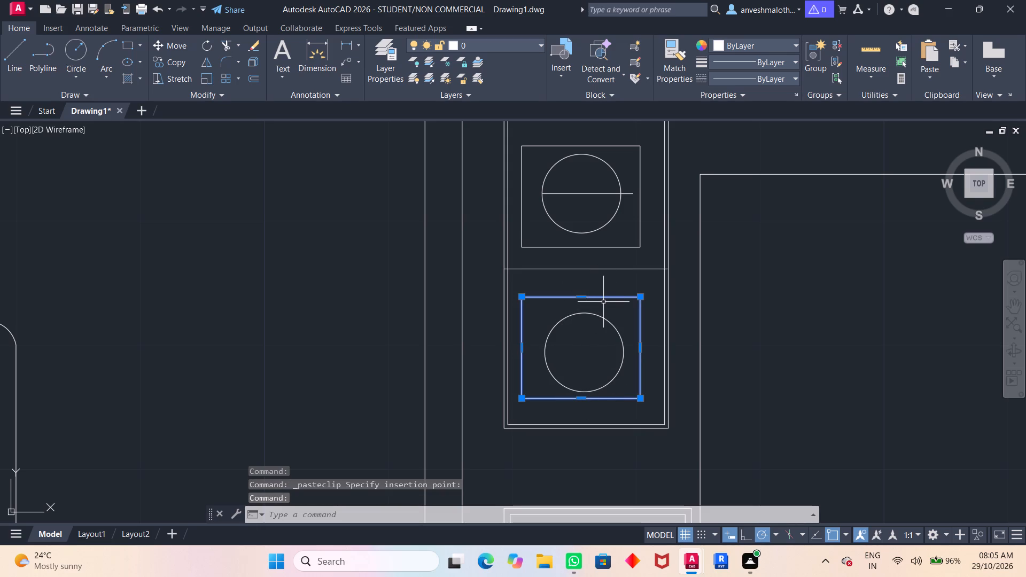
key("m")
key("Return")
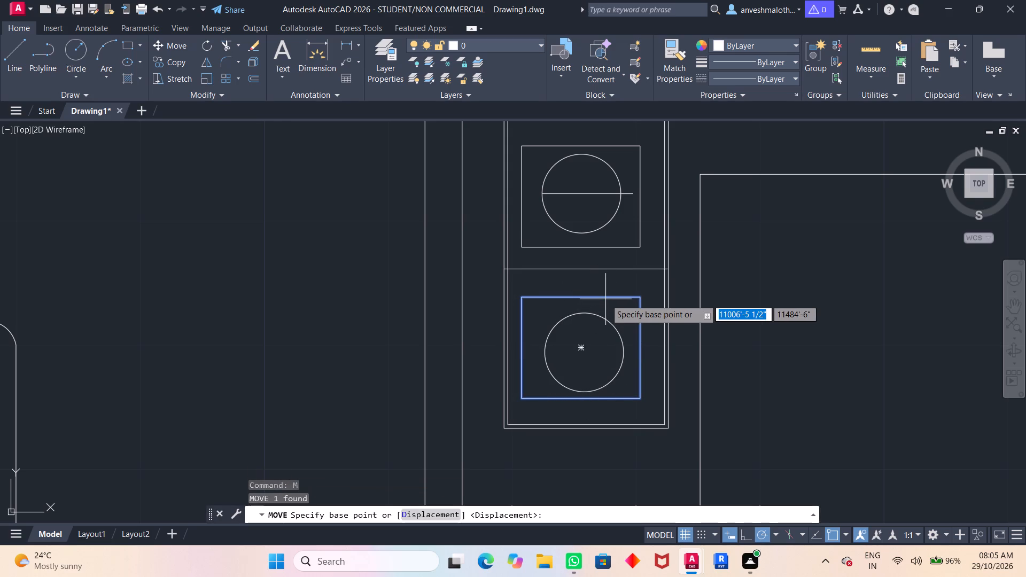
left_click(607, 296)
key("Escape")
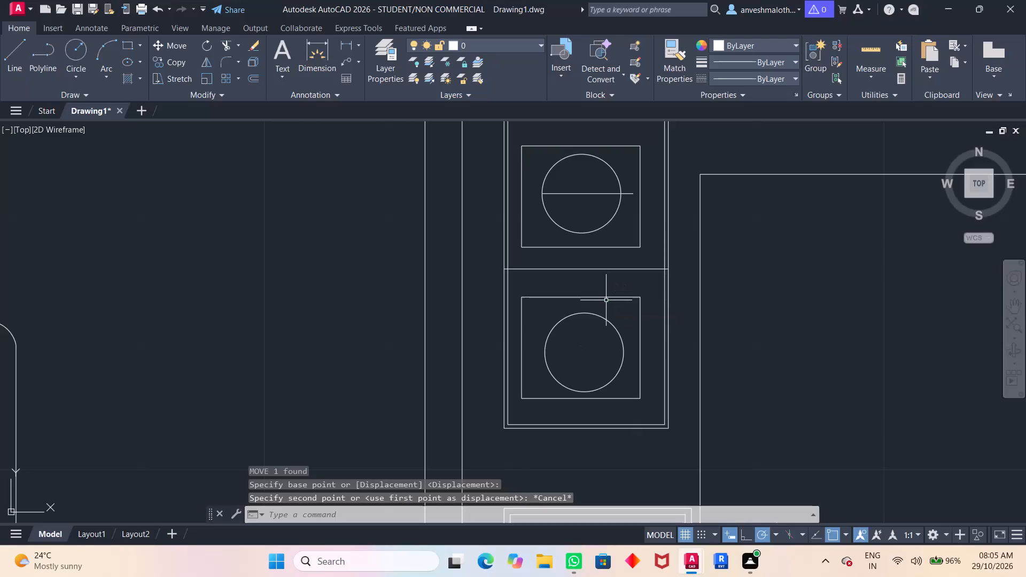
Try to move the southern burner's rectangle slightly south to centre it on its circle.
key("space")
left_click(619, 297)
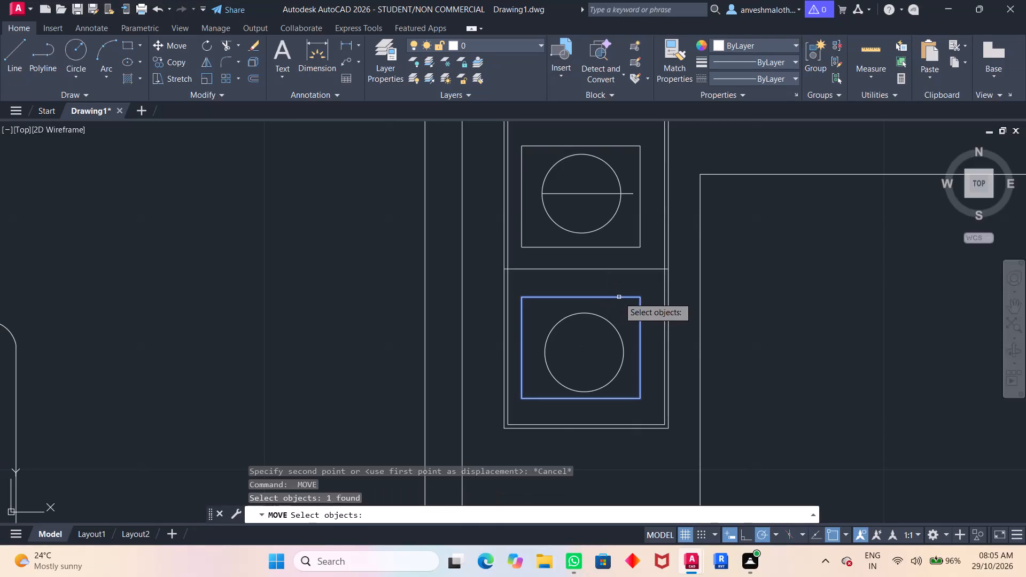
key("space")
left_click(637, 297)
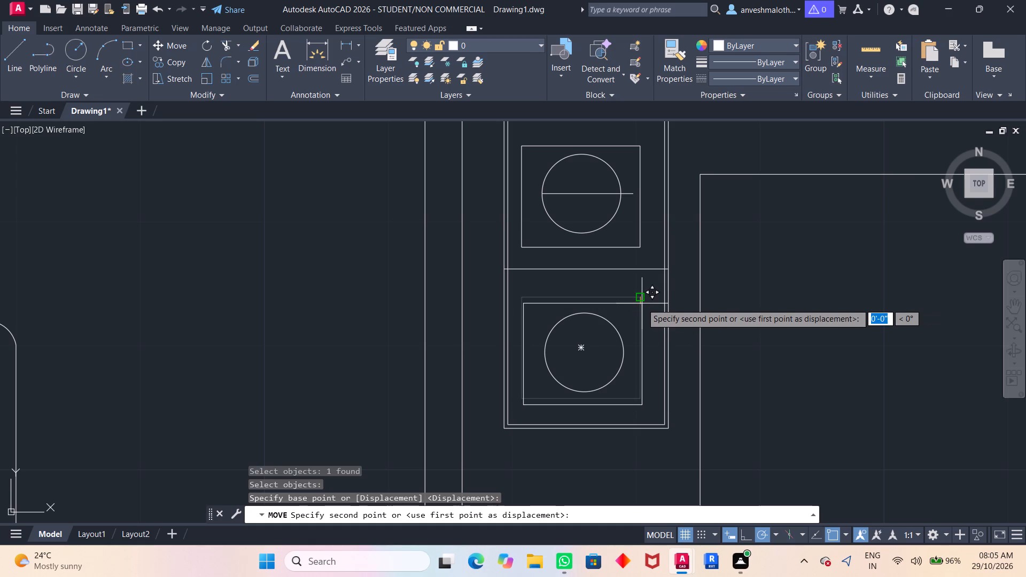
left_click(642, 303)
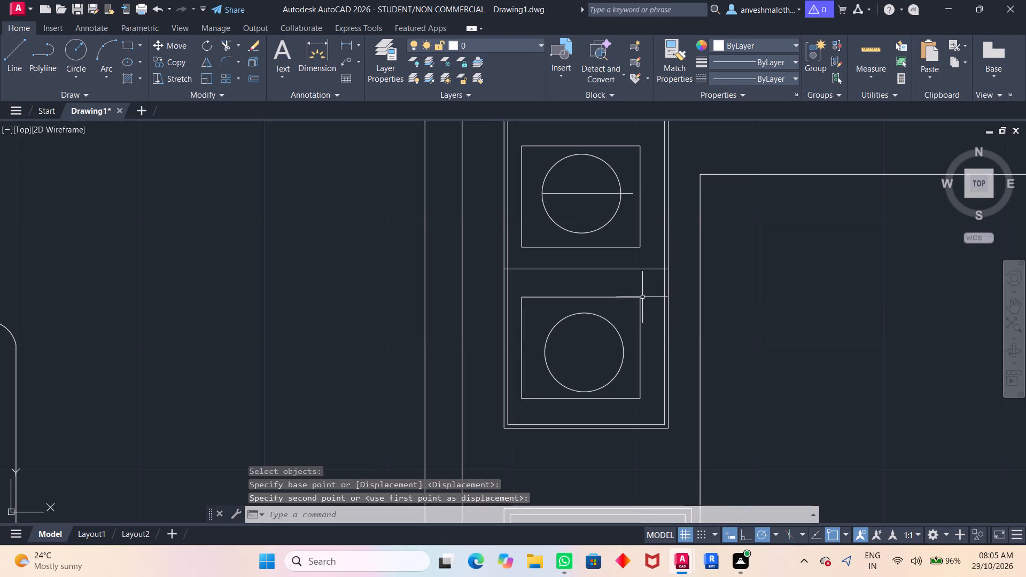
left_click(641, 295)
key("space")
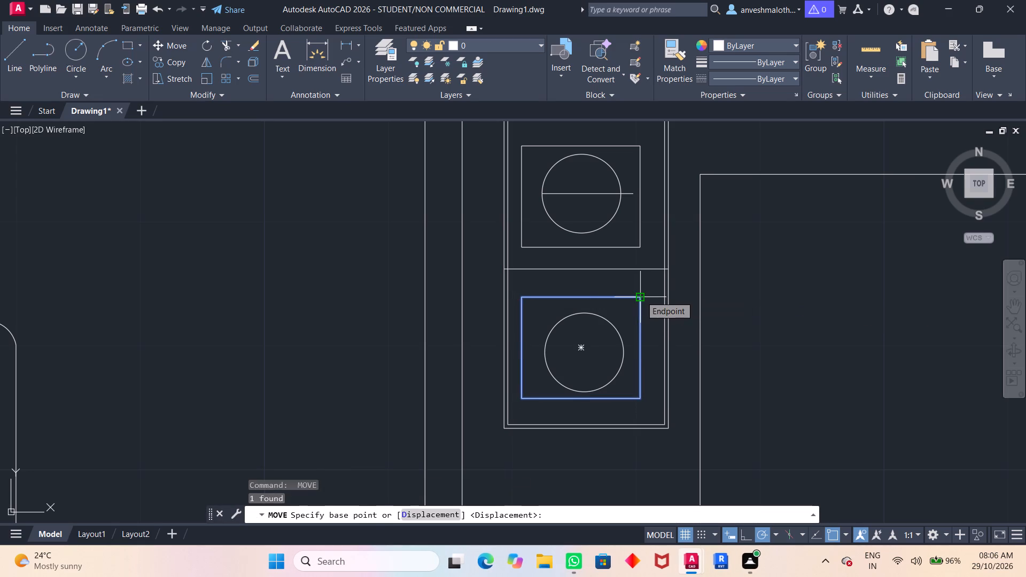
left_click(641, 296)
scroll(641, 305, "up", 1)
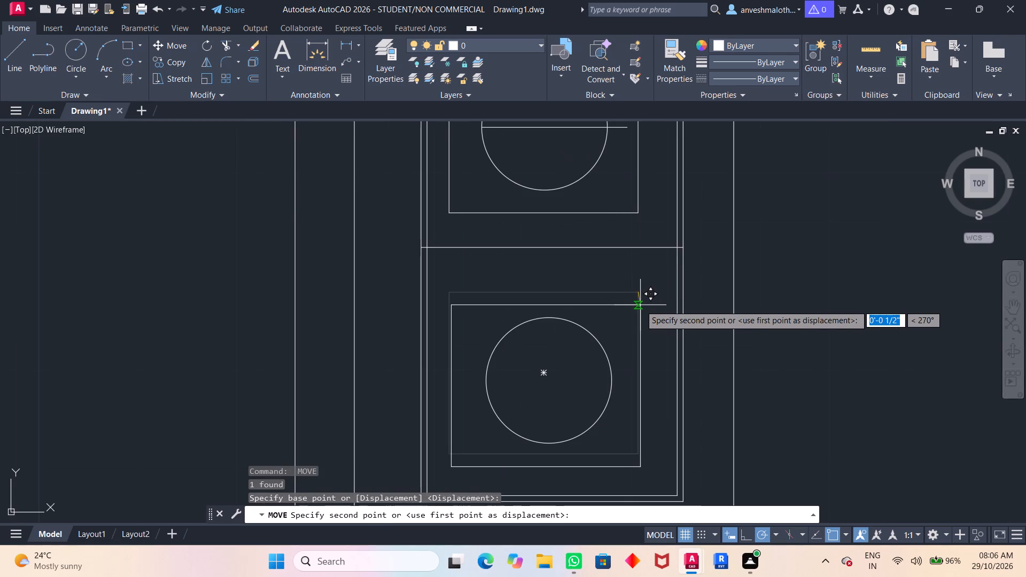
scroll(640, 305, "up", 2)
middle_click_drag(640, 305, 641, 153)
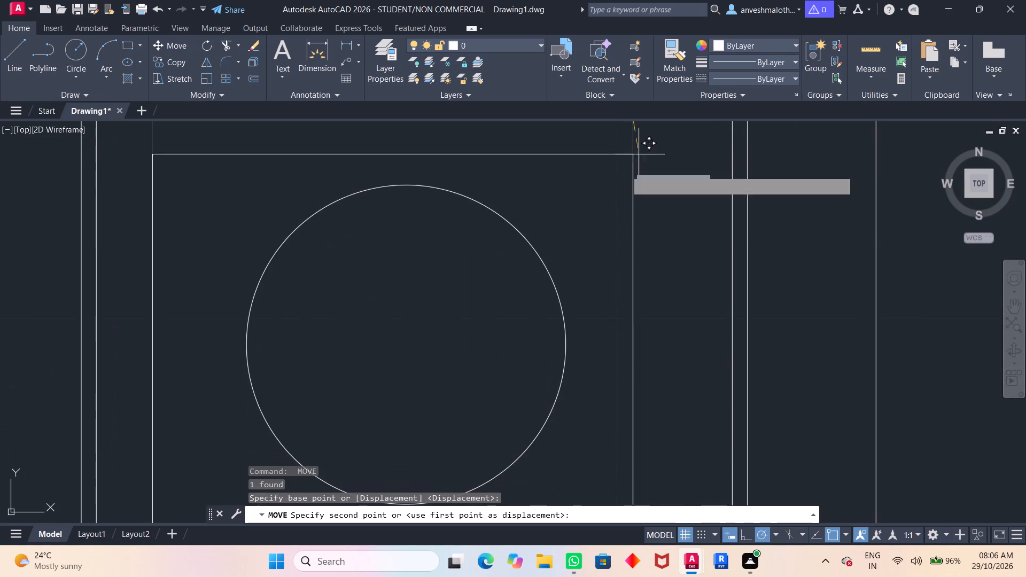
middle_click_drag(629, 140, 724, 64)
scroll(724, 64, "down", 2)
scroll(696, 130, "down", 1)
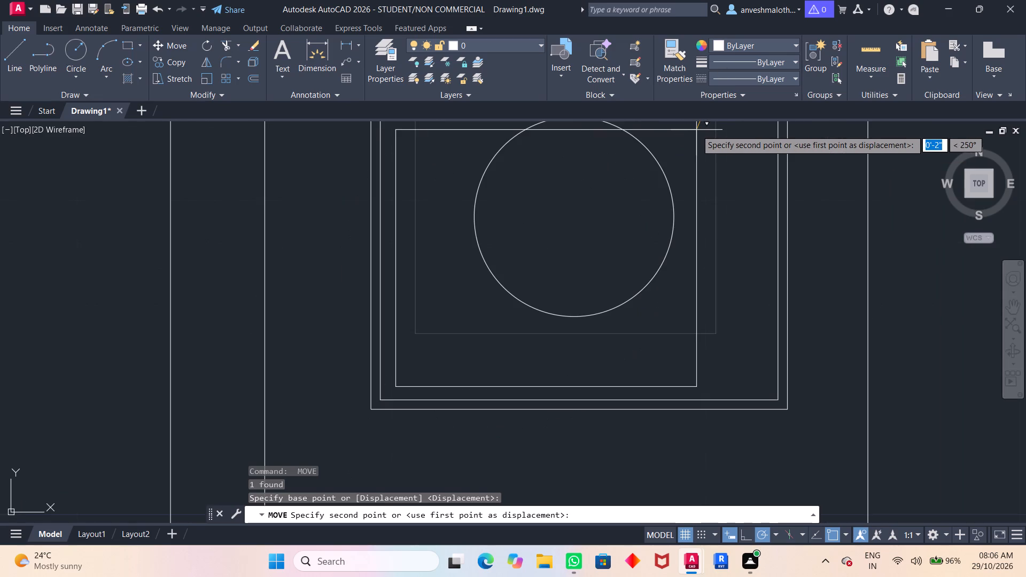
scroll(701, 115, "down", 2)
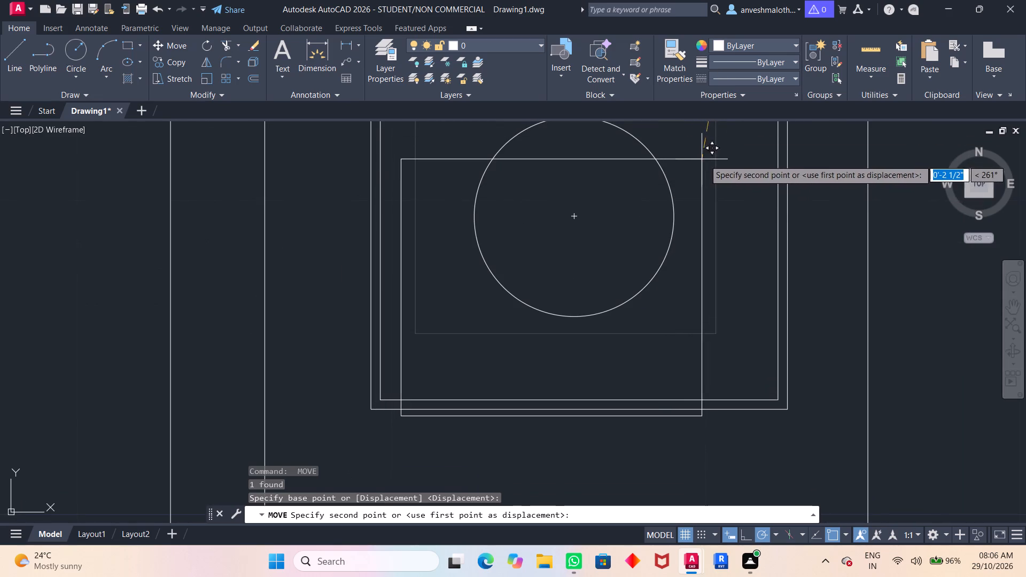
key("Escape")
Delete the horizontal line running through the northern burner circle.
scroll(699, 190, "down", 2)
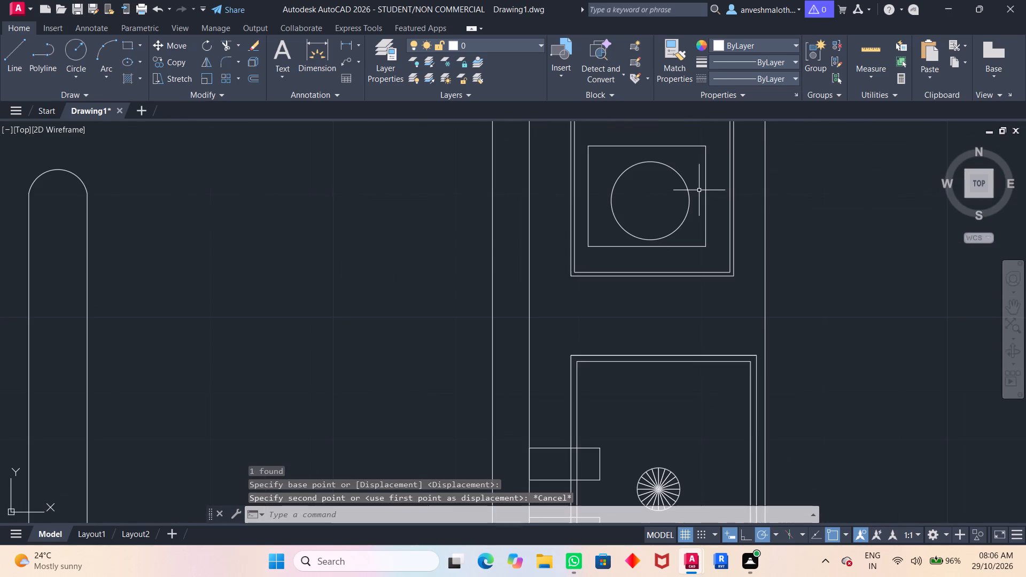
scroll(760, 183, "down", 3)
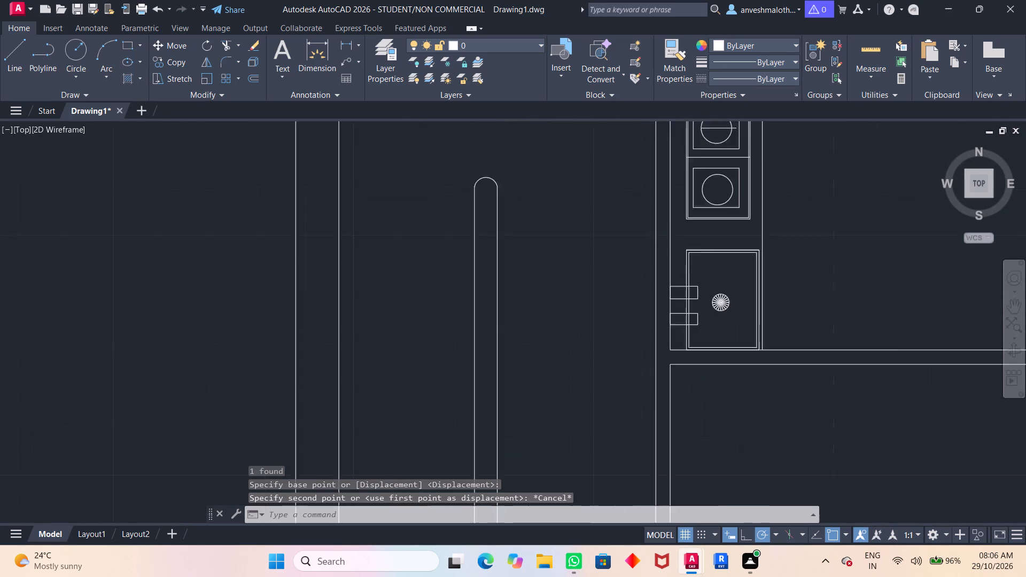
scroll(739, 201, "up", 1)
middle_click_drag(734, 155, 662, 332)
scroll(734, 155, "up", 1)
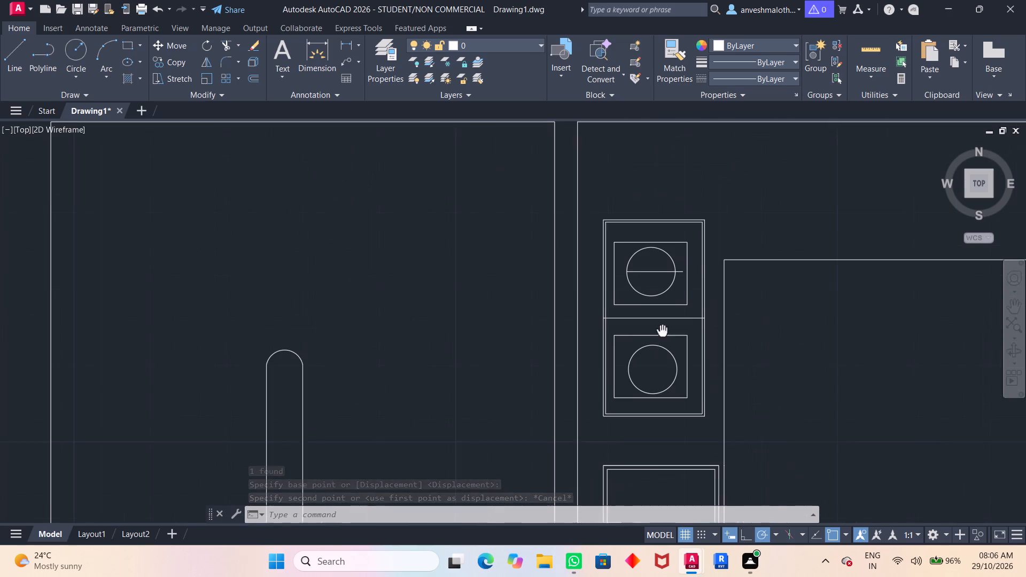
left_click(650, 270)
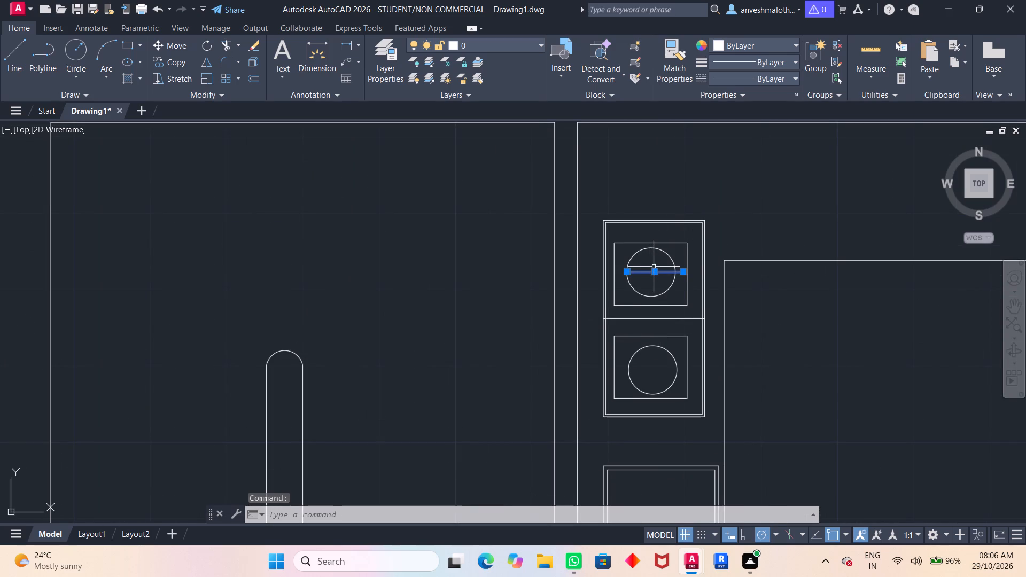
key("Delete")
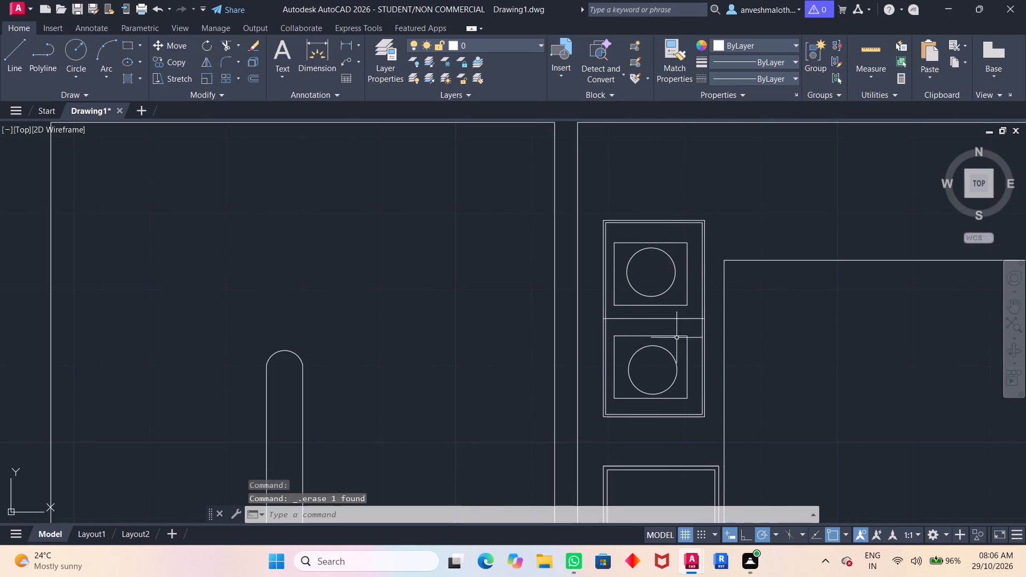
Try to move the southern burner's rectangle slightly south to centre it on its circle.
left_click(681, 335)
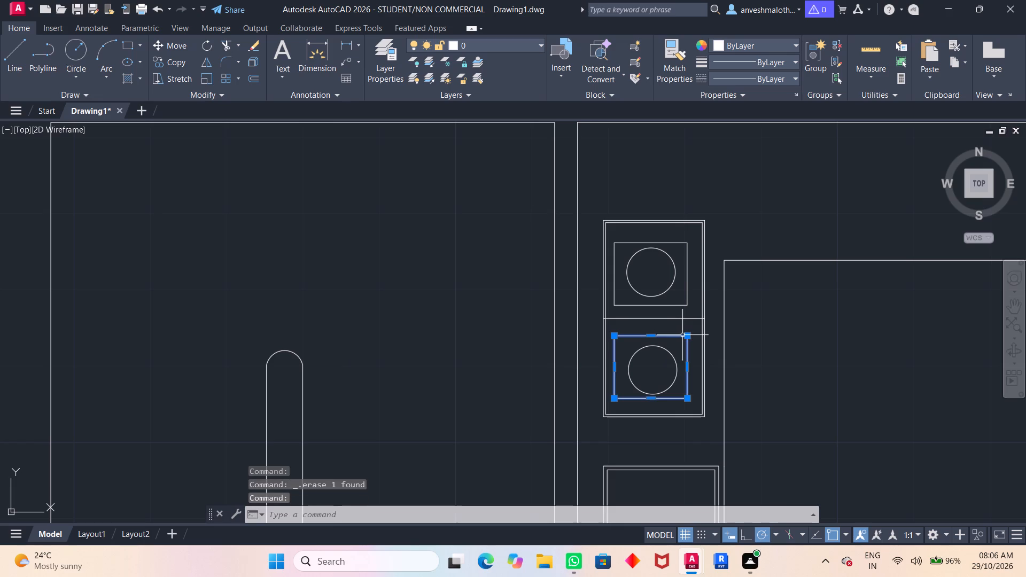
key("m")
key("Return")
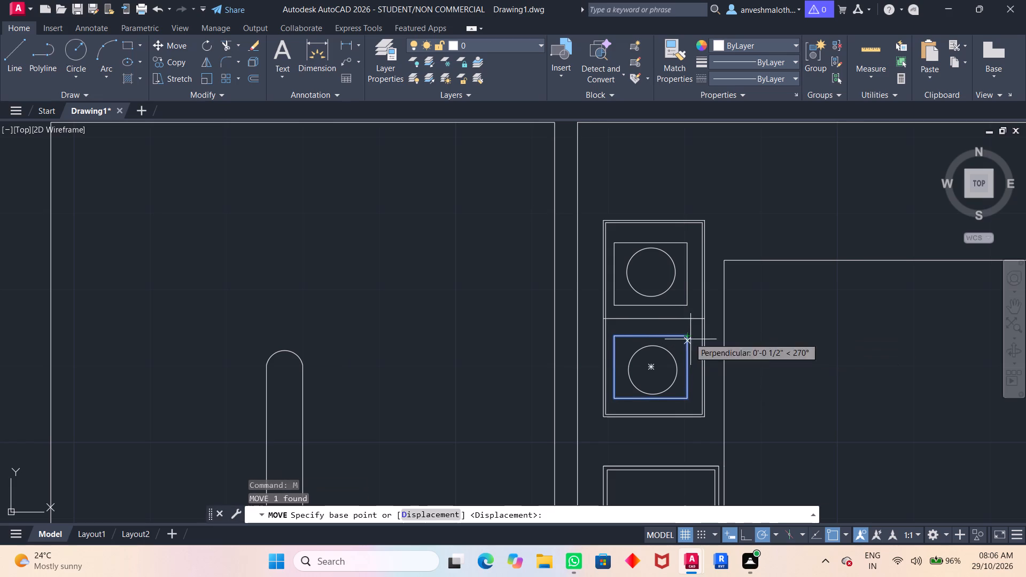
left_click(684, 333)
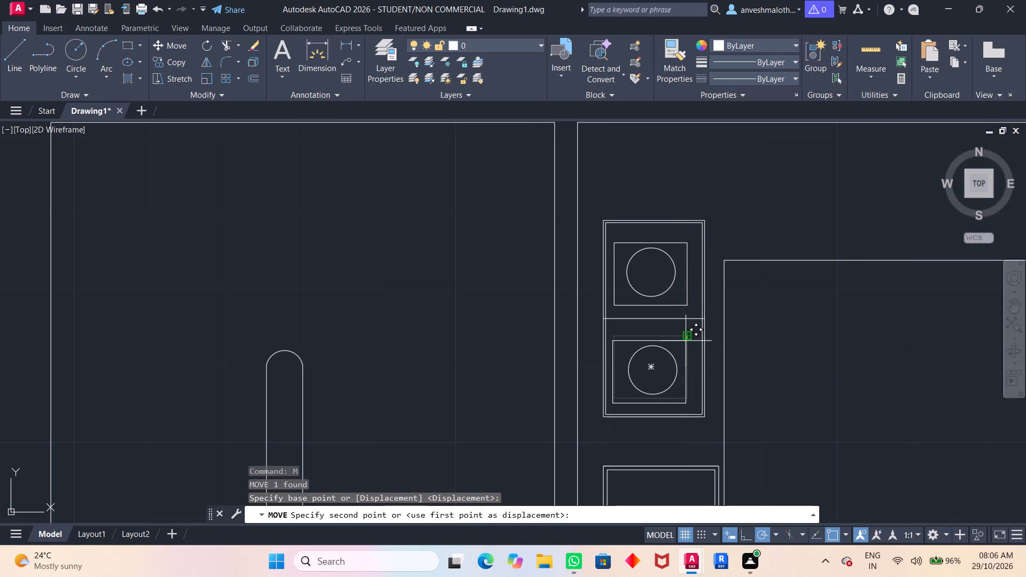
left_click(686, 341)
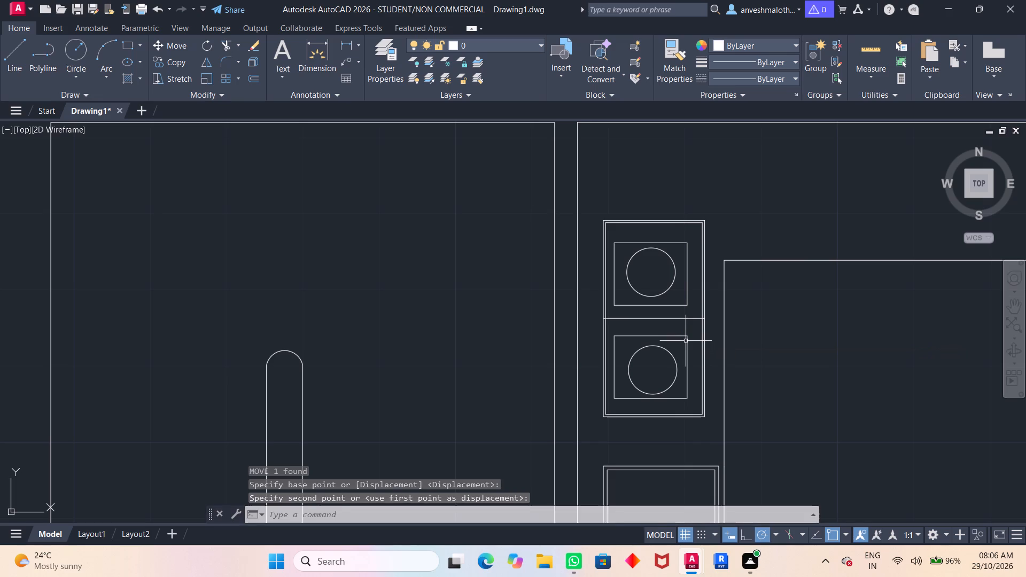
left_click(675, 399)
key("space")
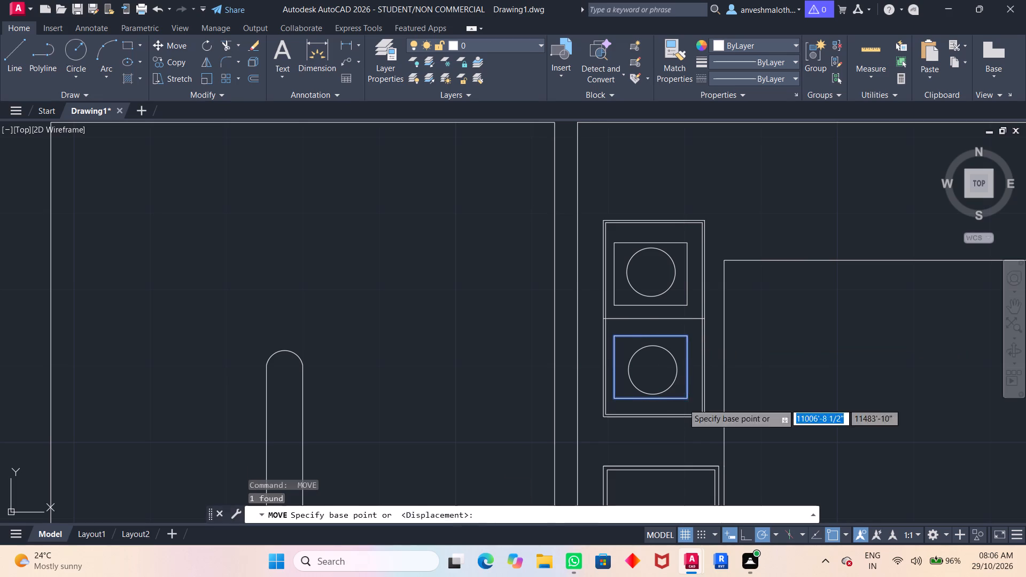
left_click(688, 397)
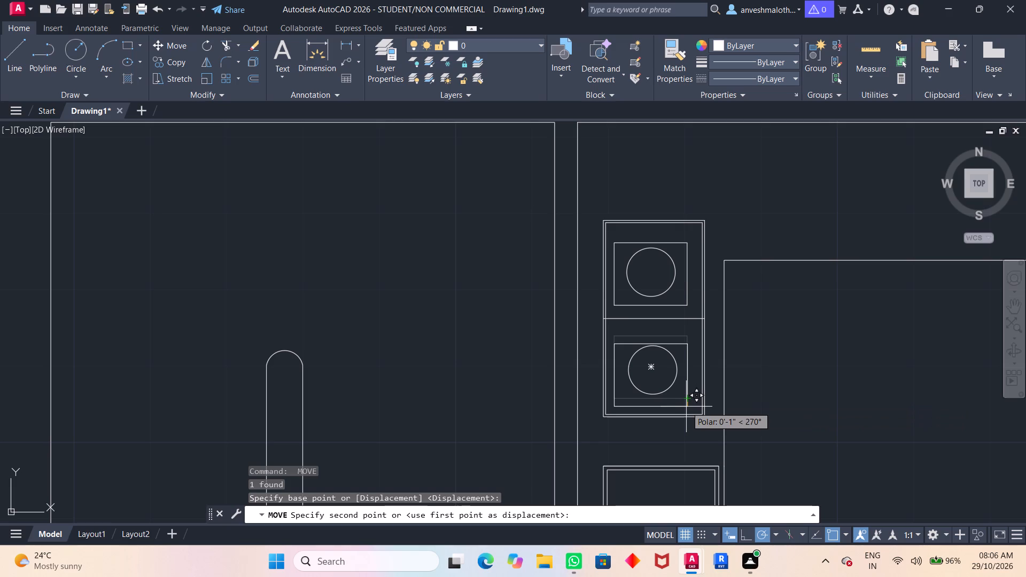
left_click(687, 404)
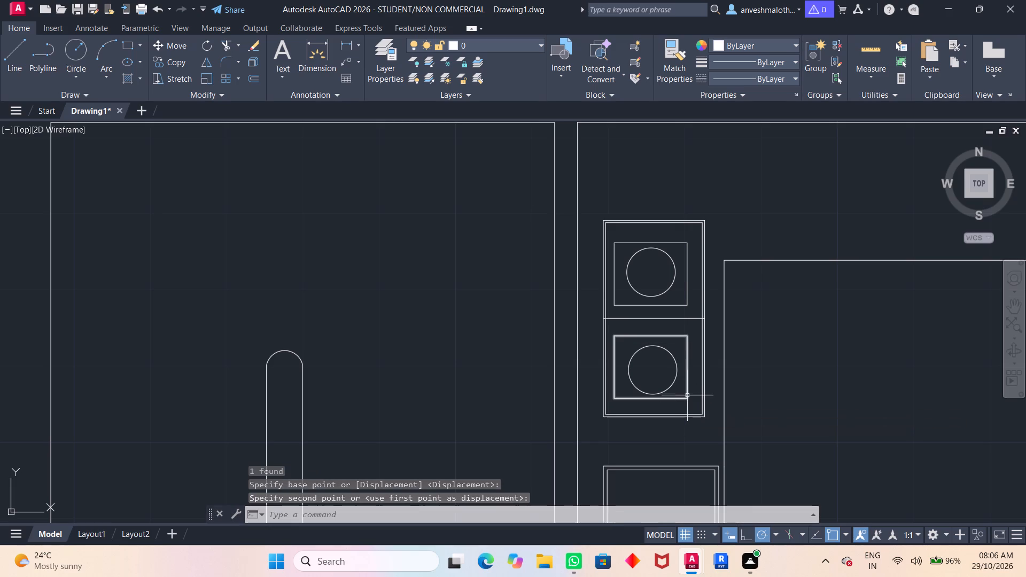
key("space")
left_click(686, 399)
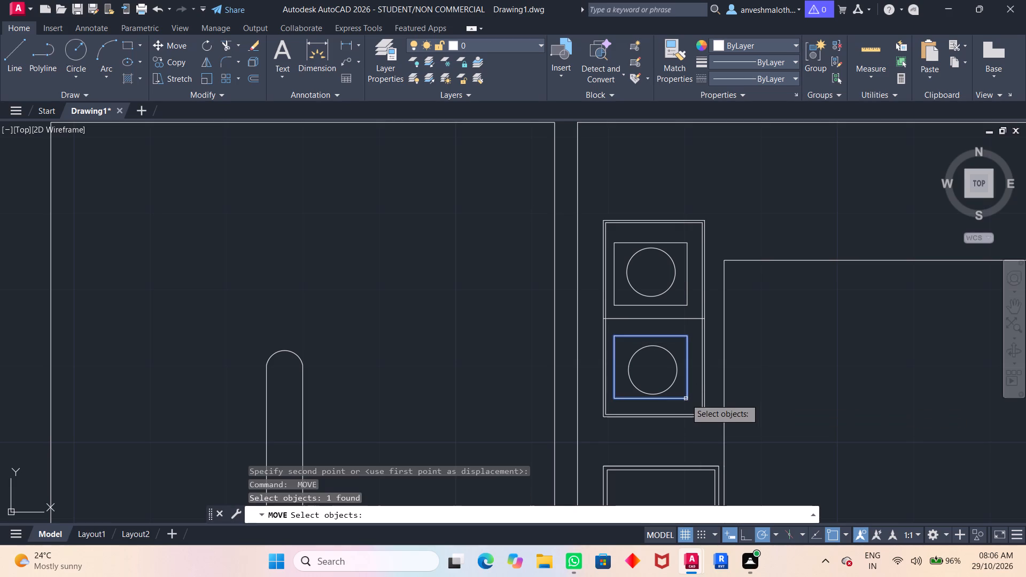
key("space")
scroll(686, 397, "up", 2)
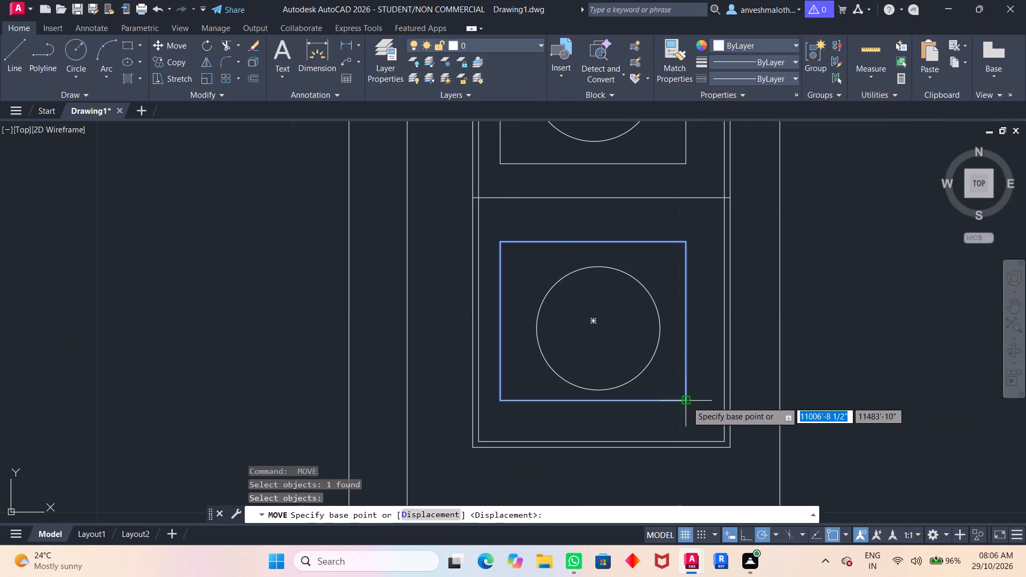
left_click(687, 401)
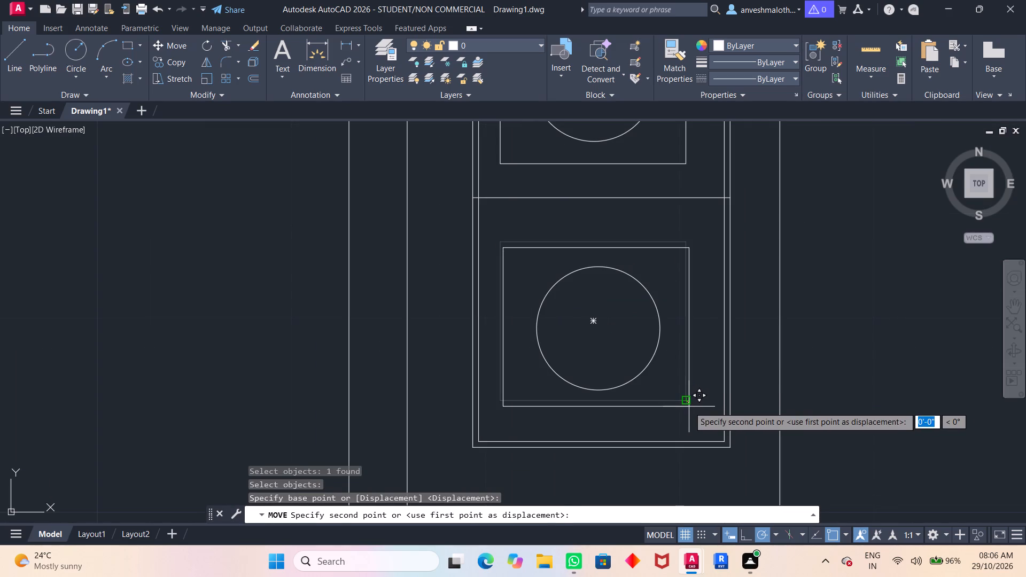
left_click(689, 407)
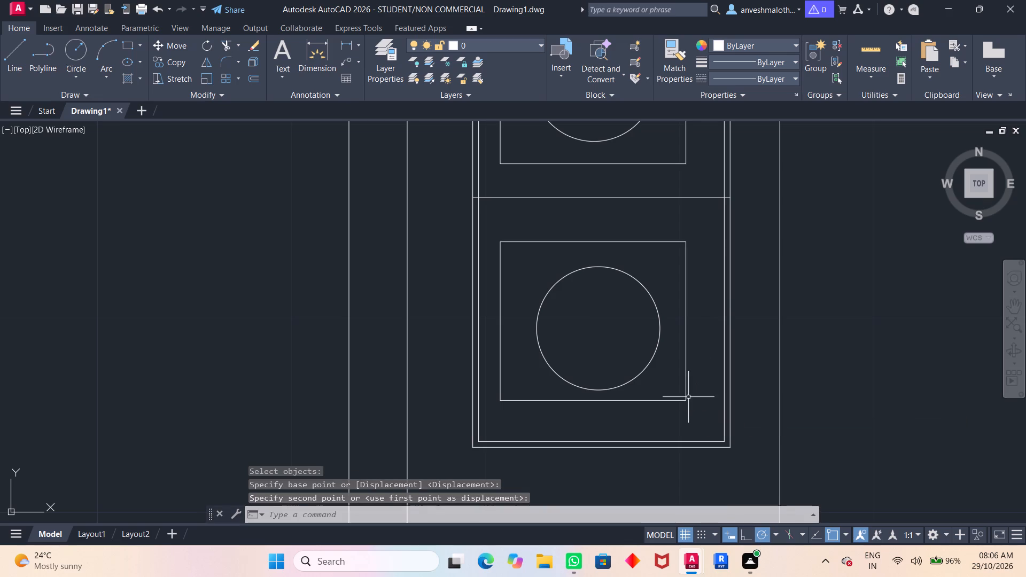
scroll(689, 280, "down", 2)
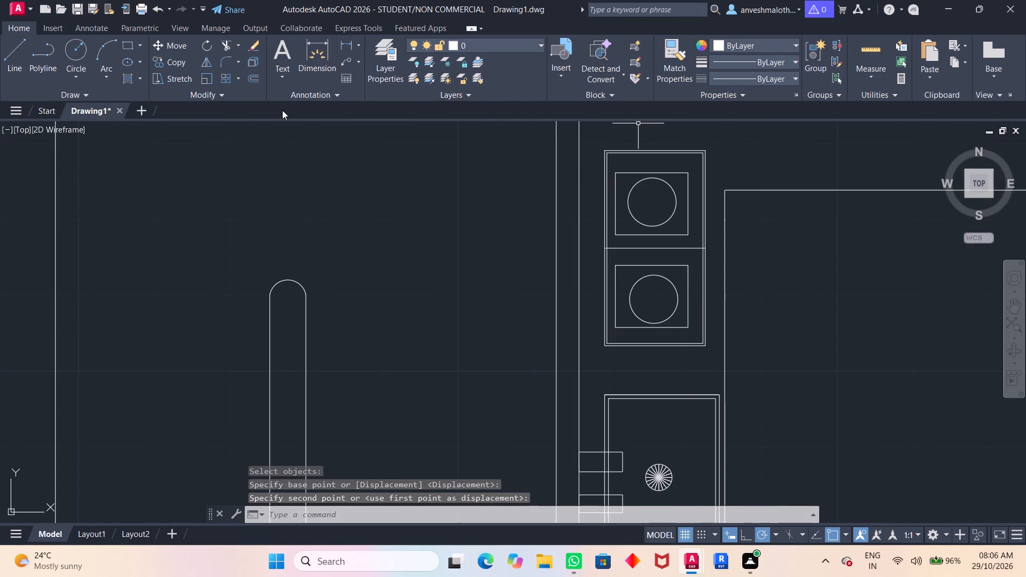
Delete the rectangle around the southern burner circle.
left_click(687, 265)
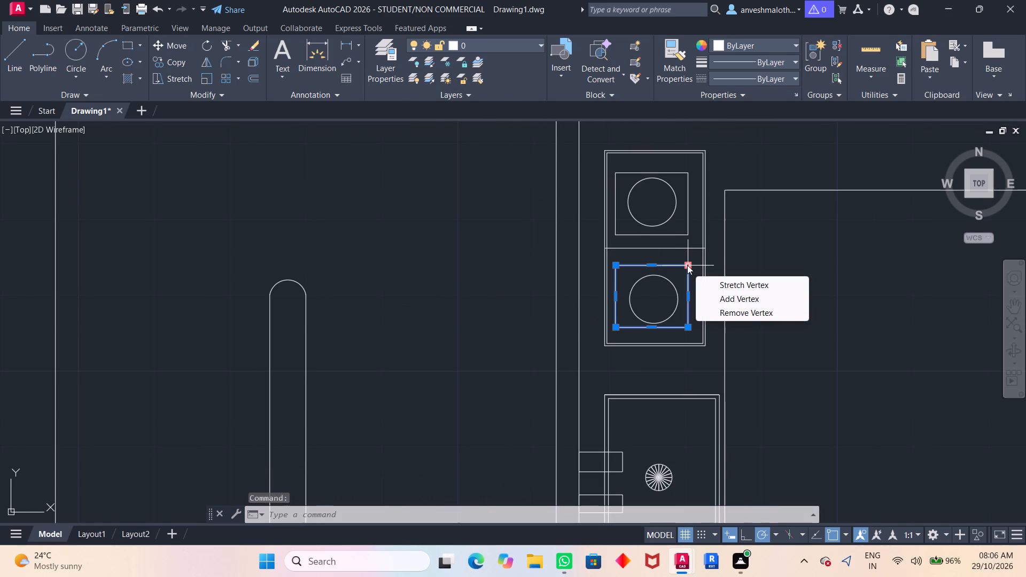
key("Delete")
key("Delete")
key("Insert")
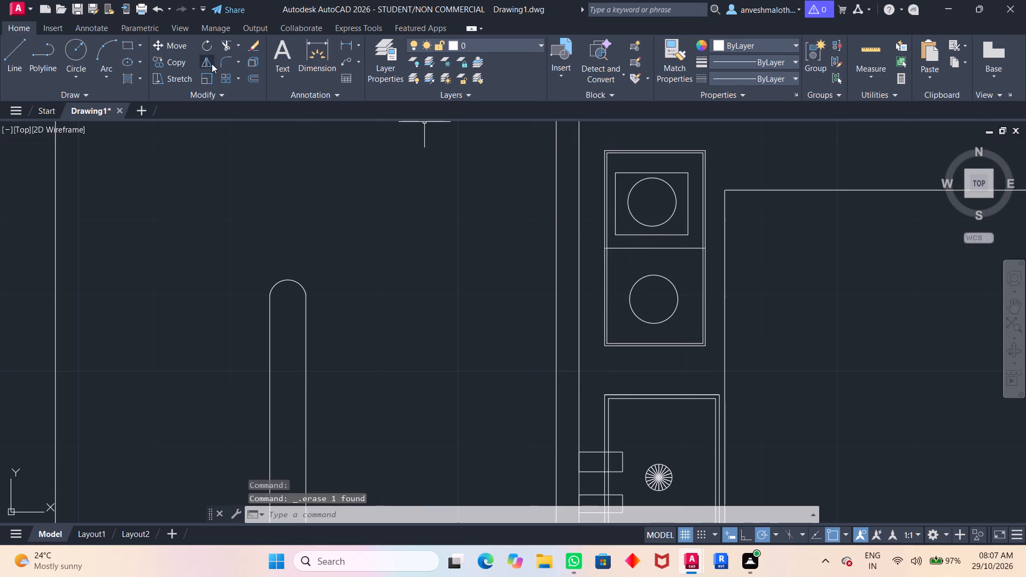
Draw a new rectangle around the southern burner circle, about 1'-0 1/2" diagonally, its west edge aligned with the northern rectangle.
left_click(130, 45)
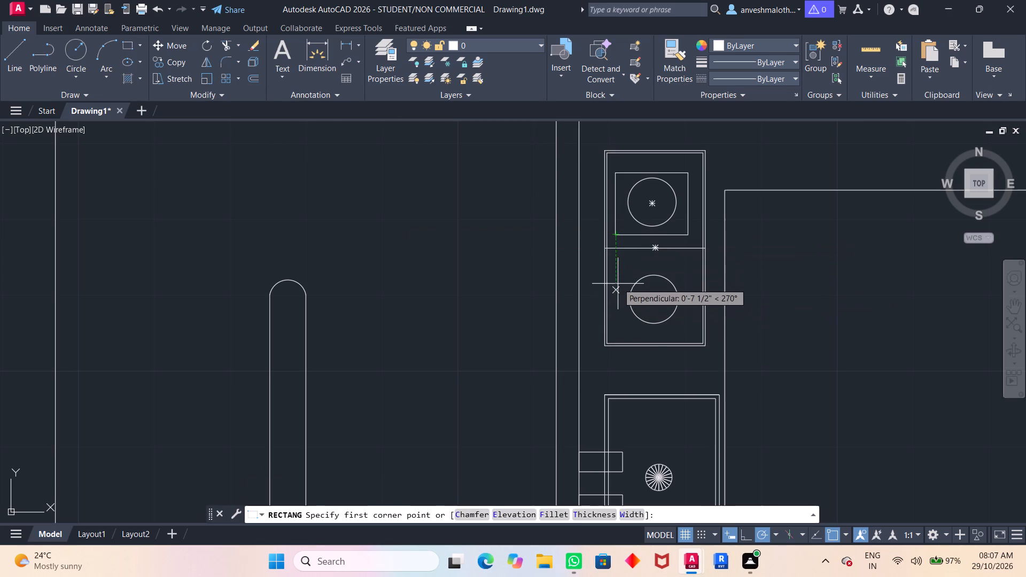
left_click(616, 267)
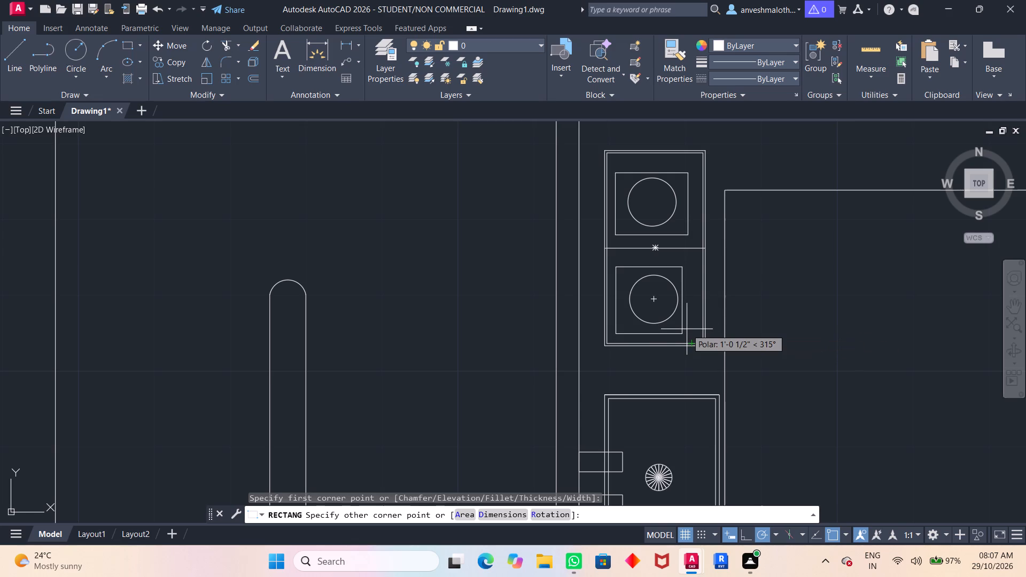
left_click(687, 329)
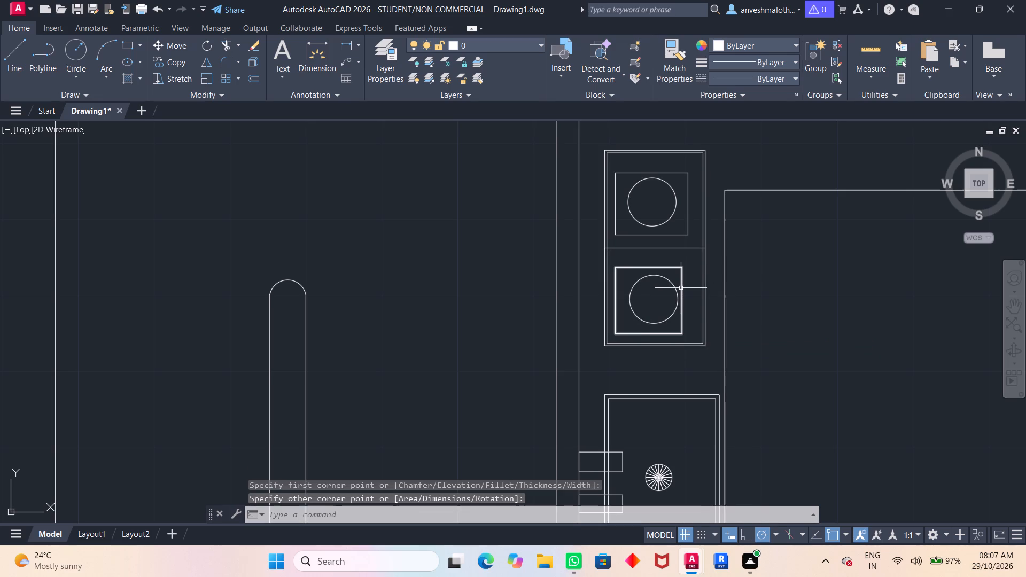
Stretch the east edge of the southern burner's rectangle about 1/2" outwards.
left_click(681, 288)
left_click(683, 299)
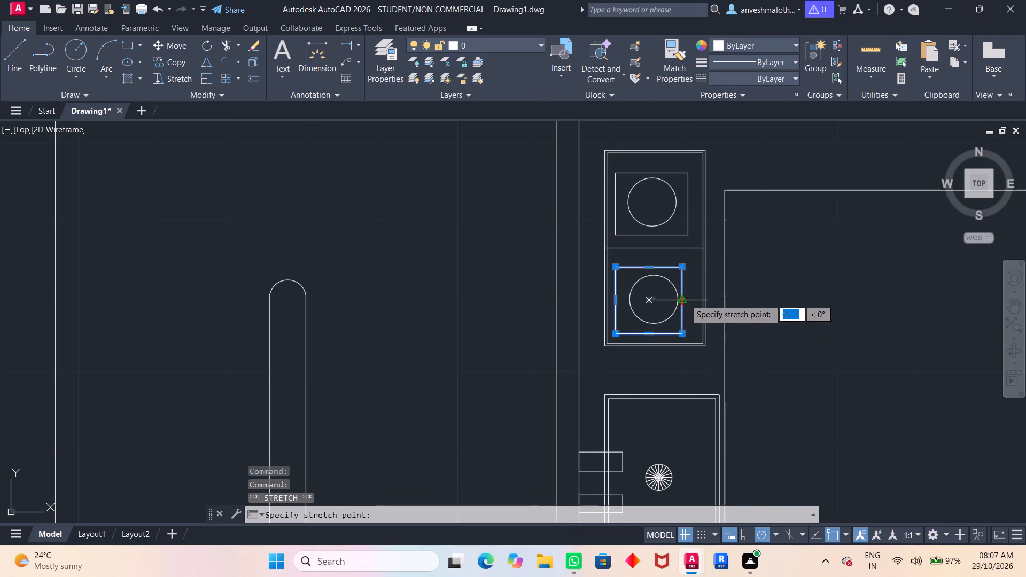
left_click(686, 300)
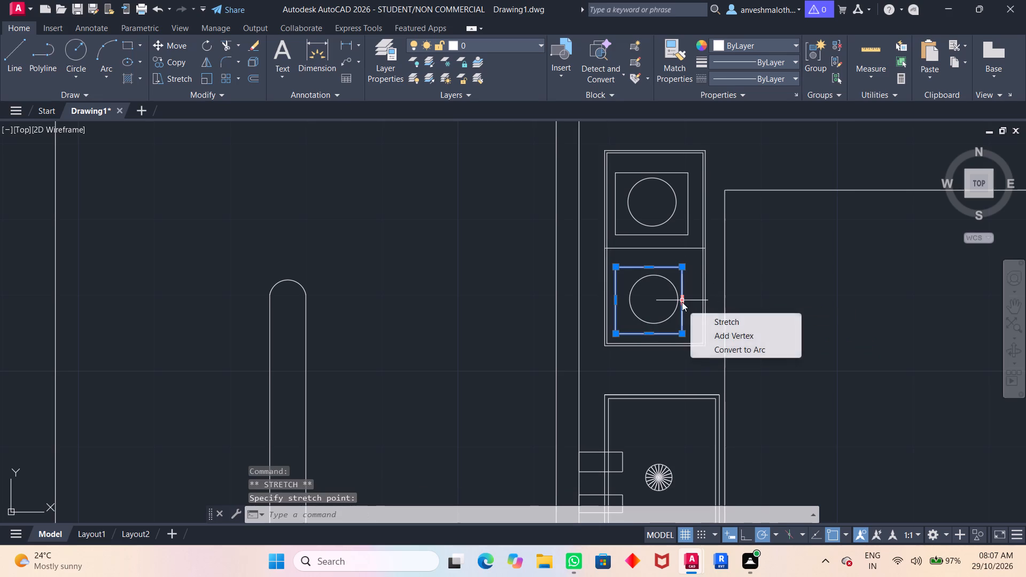
left_click(682, 302)
scroll(681, 302, "up", 2)
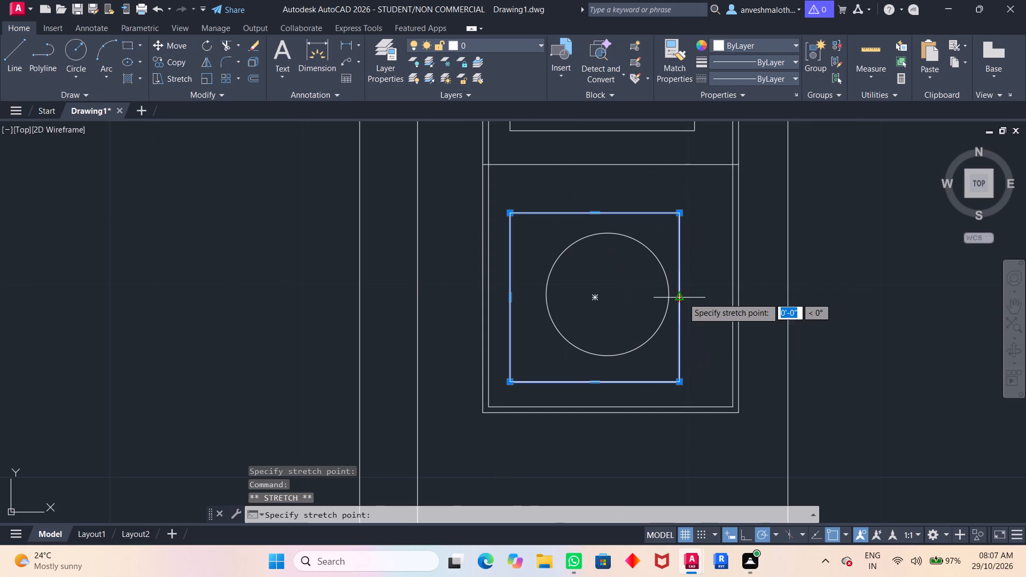
left_click(683, 298)
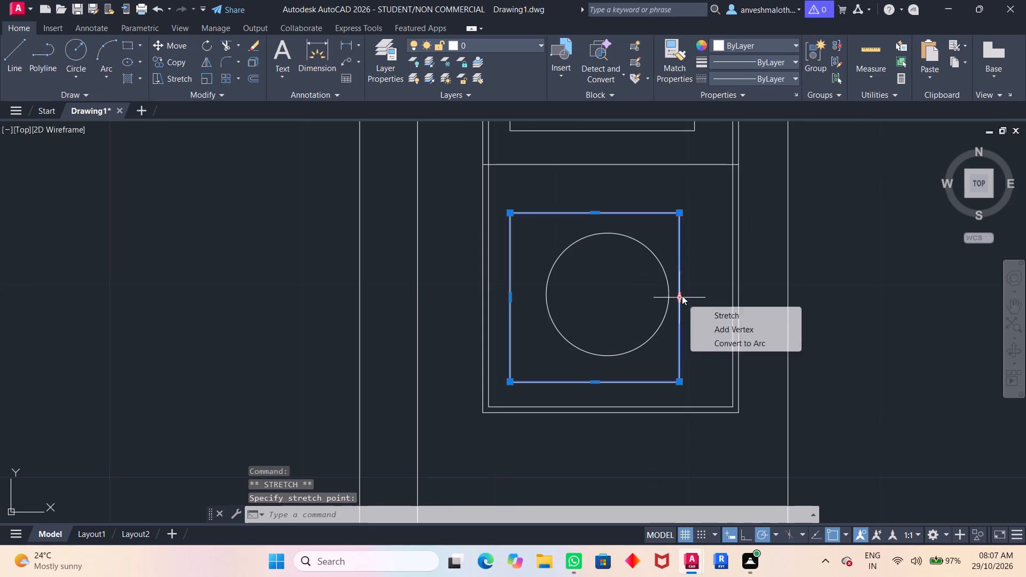
left_click(682, 295)
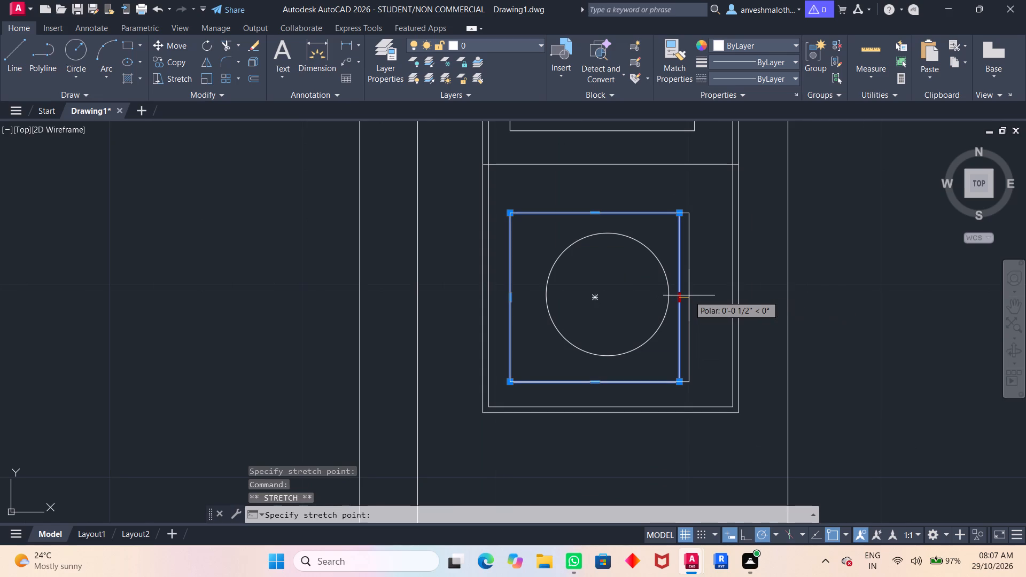
left_click(689, 295)
scroll(679, 304, "down", 3)
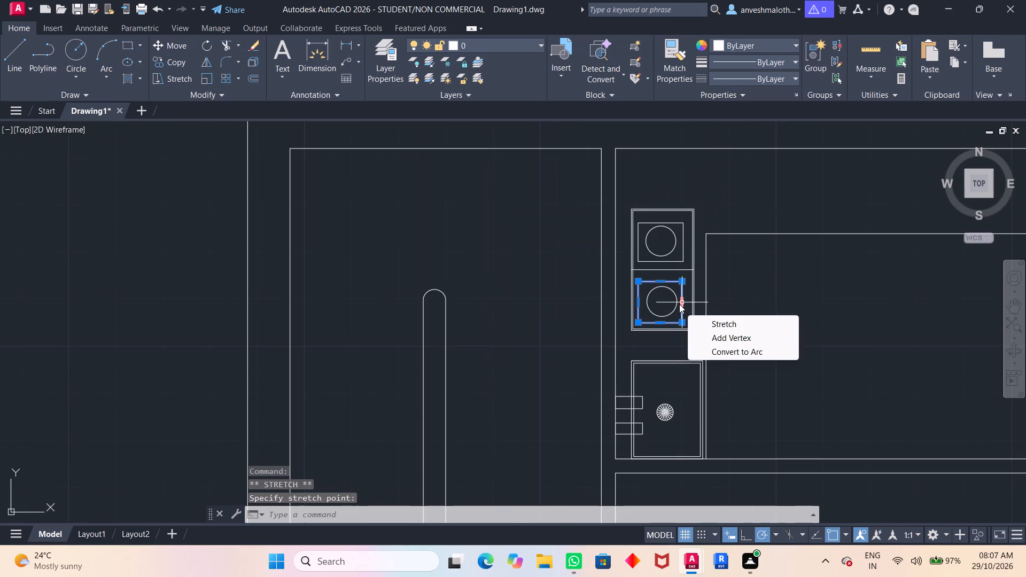
Draw a vertical line across the southern burner circle from its north quadrant to its south quadrant.
key("l")
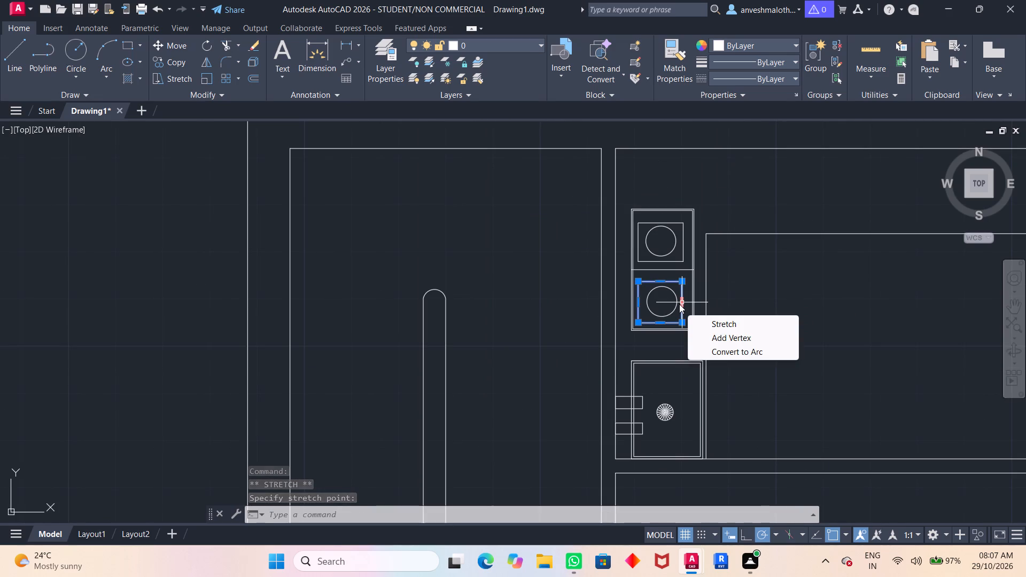
key("Escape")
key("l")
key("Return")
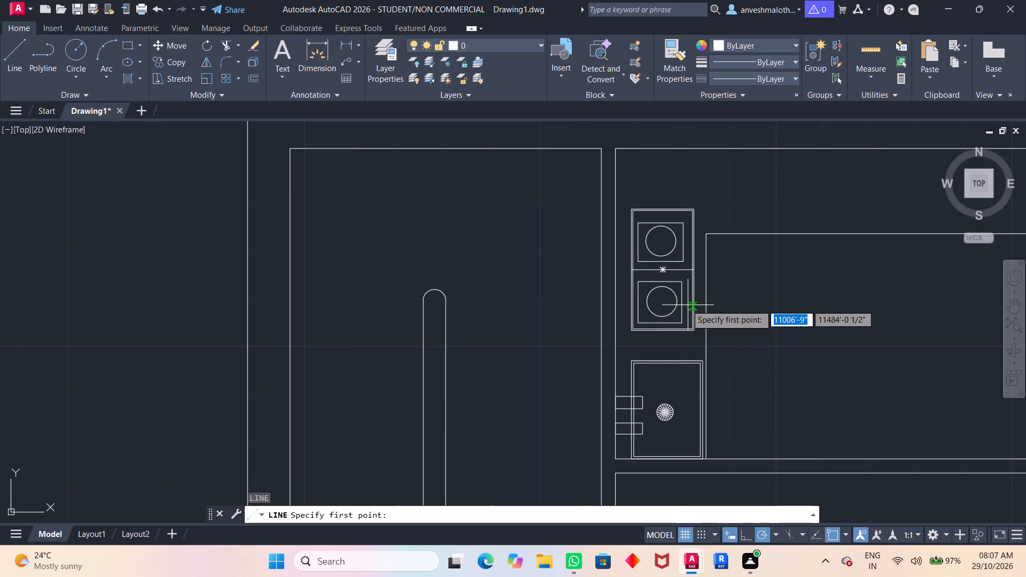
scroll(681, 299, "up", 1)
left_click(649, 277)
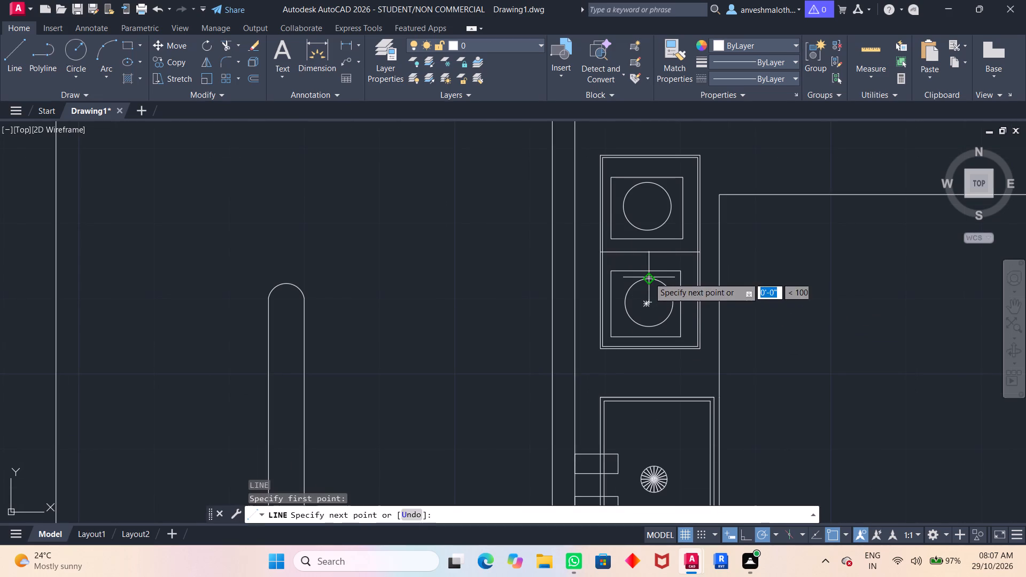
left_click(650, 326)
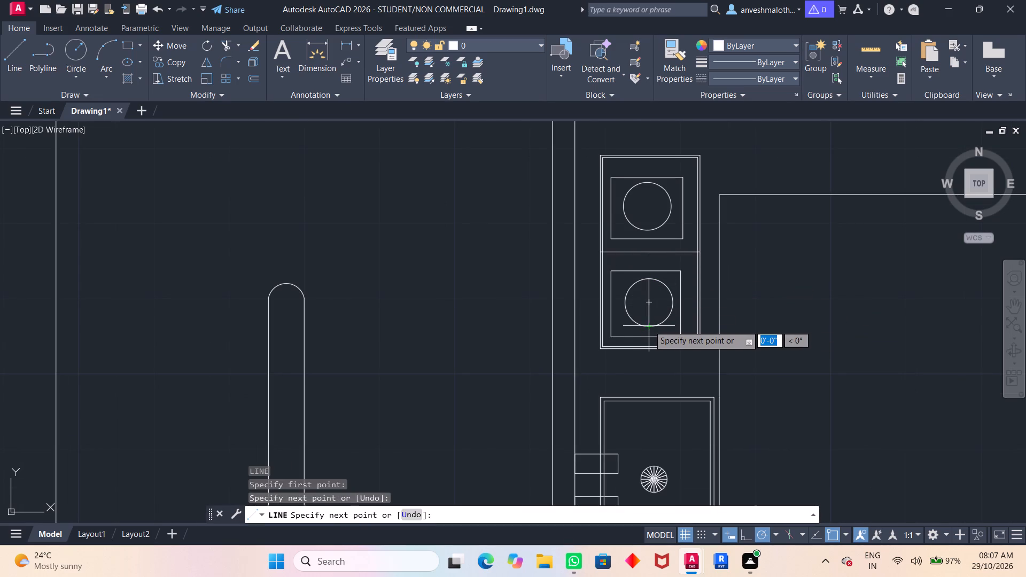
key("space")
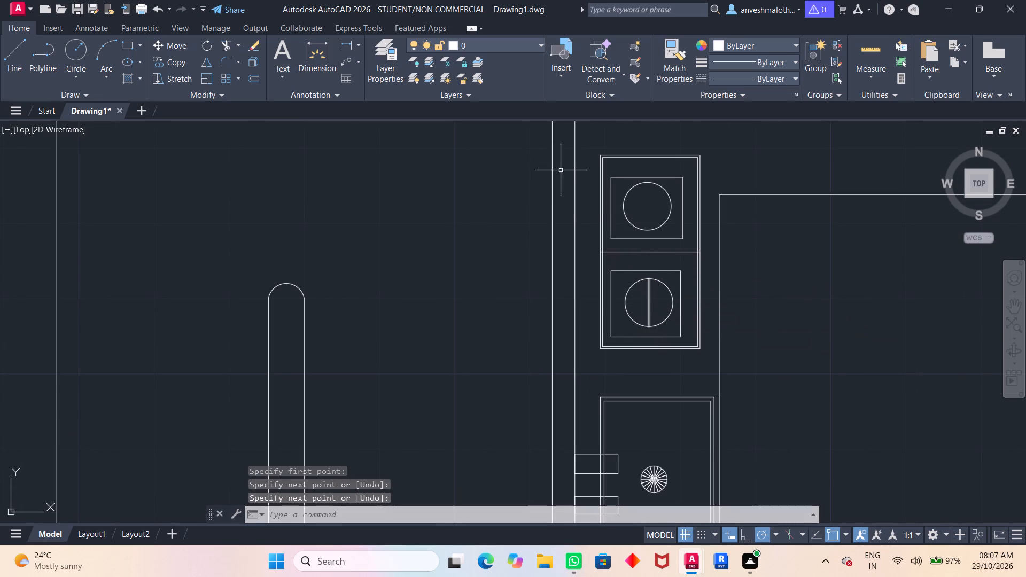
Polar-array the southern burner's vertical line around the circle's centre with 6 items filling 360 degrees.
left_click(648, 304)
key("a")
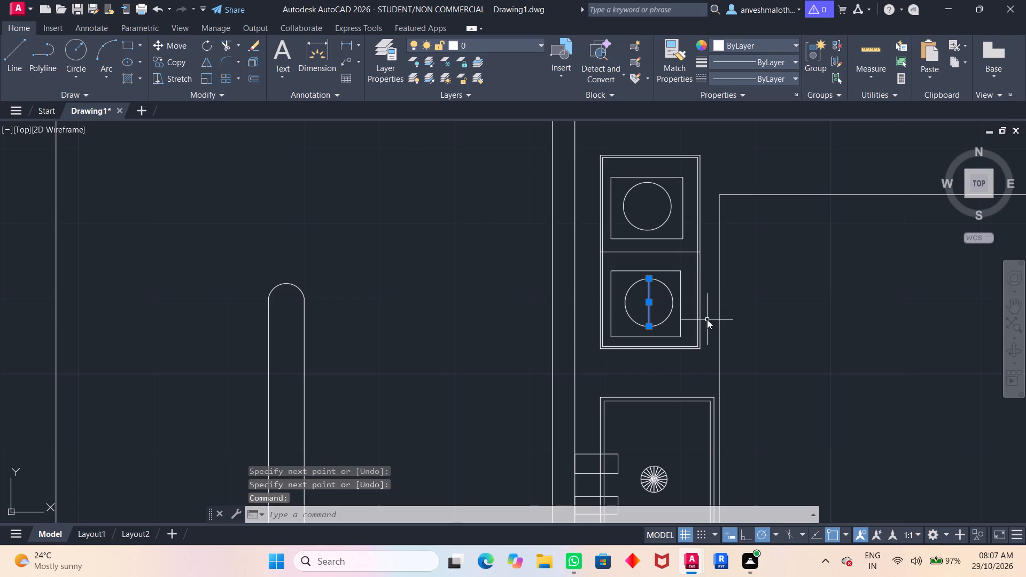
left_click(742, 368)
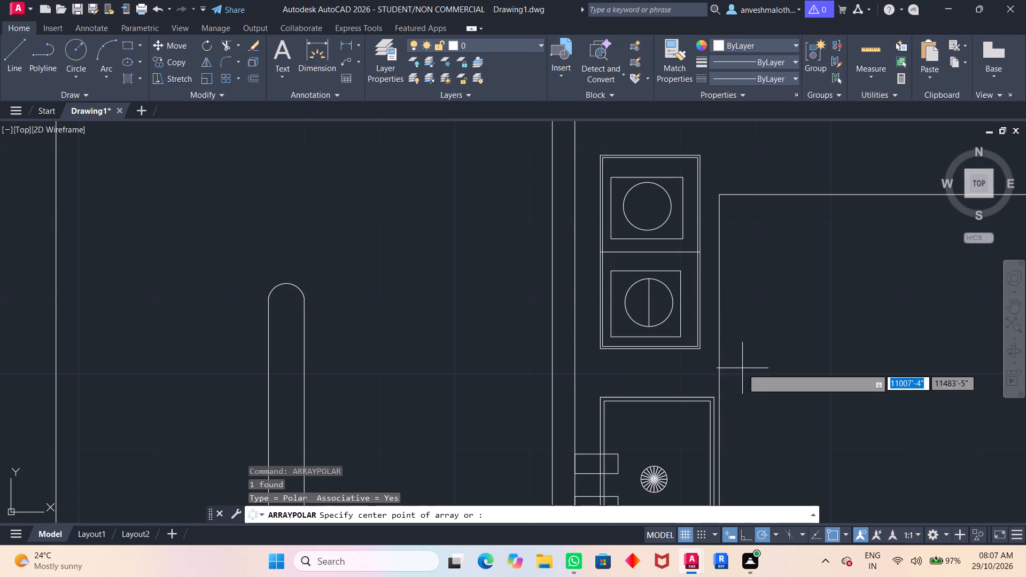
scroll(656, 299, "up", 3)
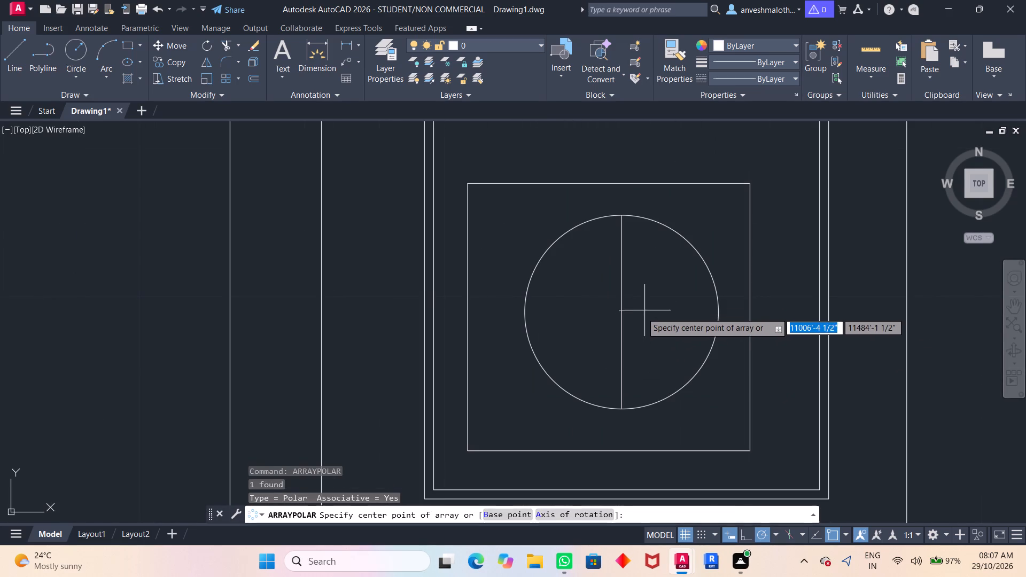
left_click(620, 311)
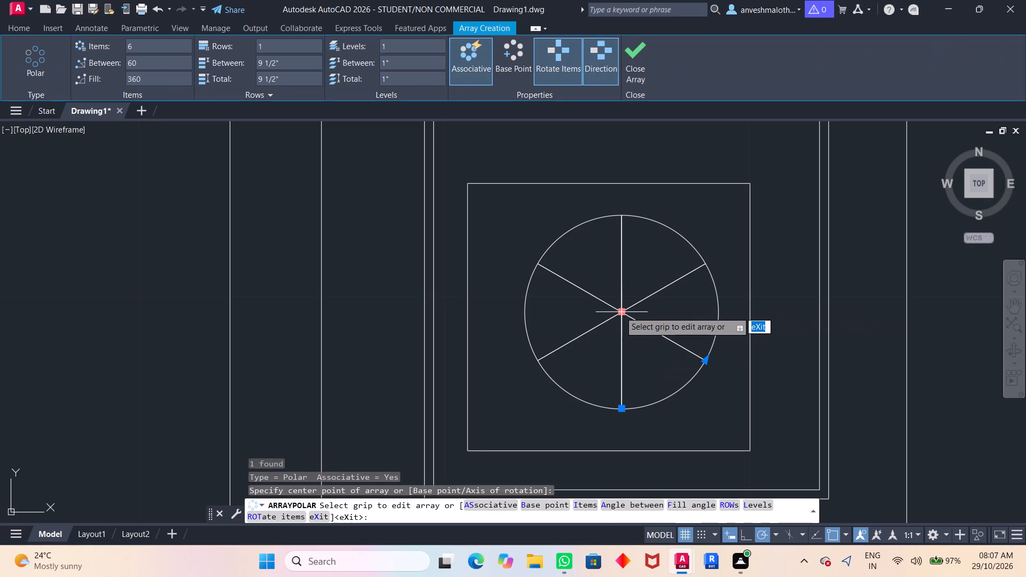
key("space")
scroll(620, 312, "down", 3)
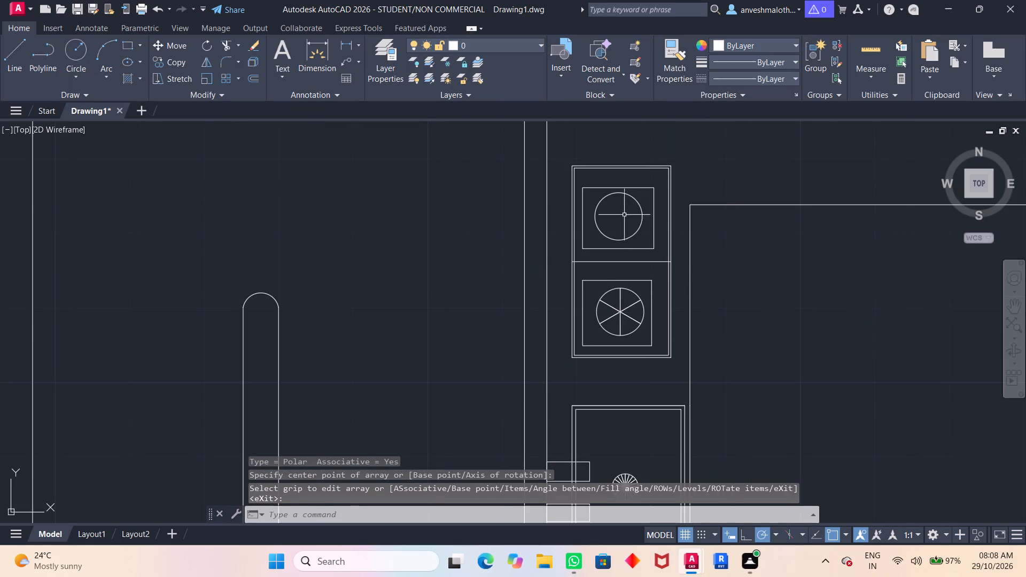
key("space")
key("space")
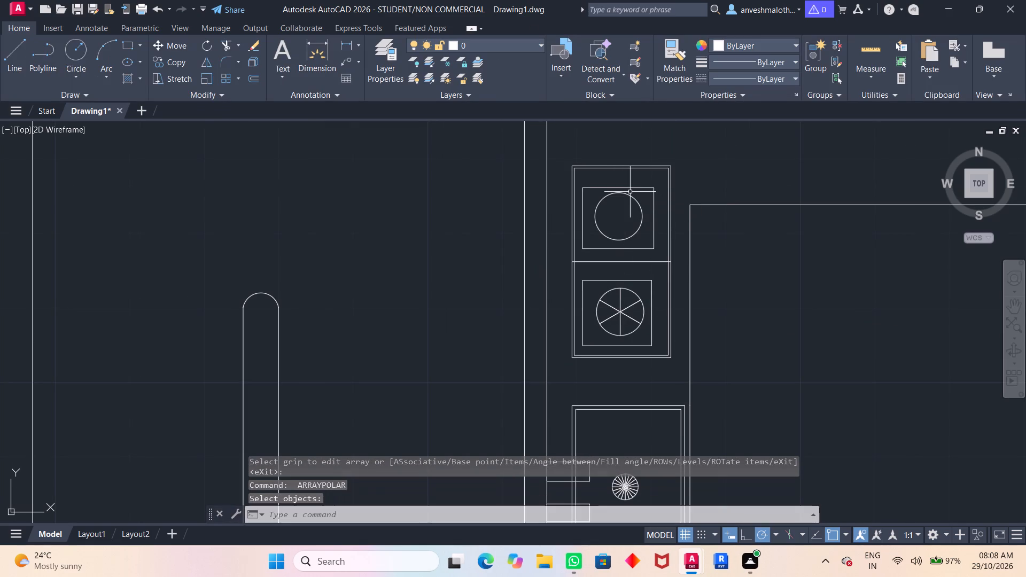
Draw a vertical line across the northern burner circle from its north quadrant to its south quadrant.
key("l")
key("Return")
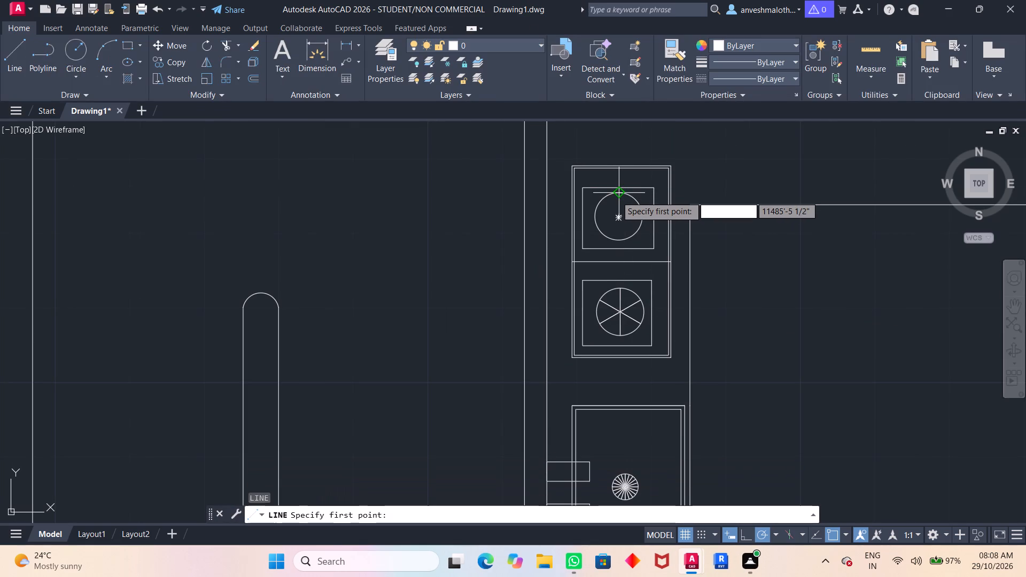
left_click(616, 196)
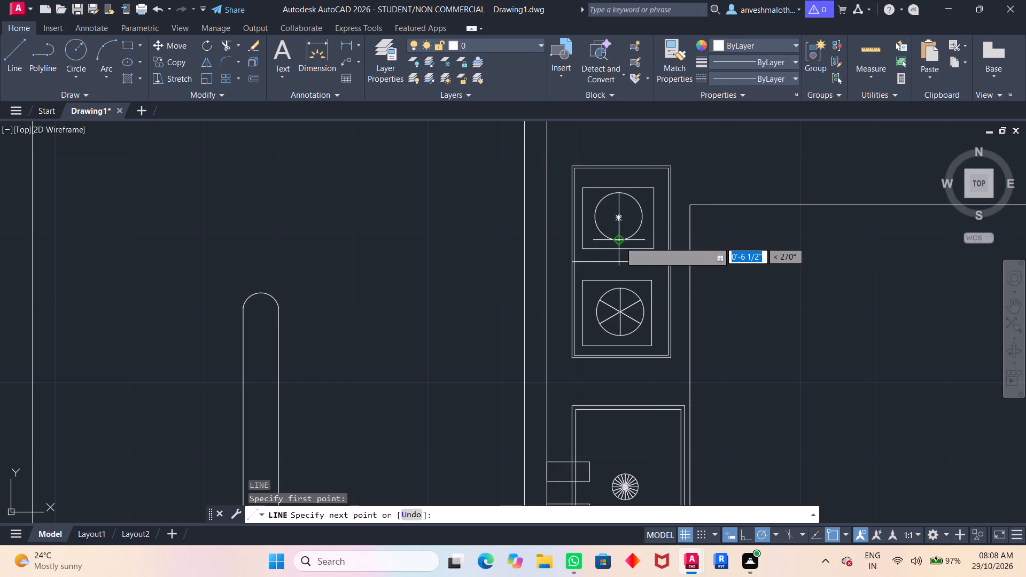
left_click(620, 241)
key("space")
Polar-array the northern burner's vertical line around the circle's centre to form six evenly spaced spokes.
left_click(619, 216)
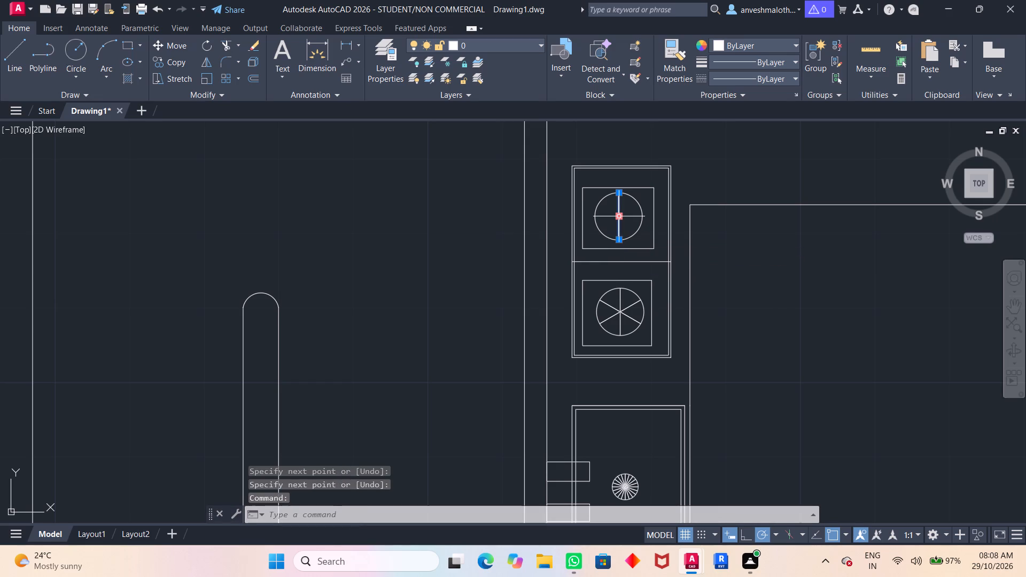
key("a")
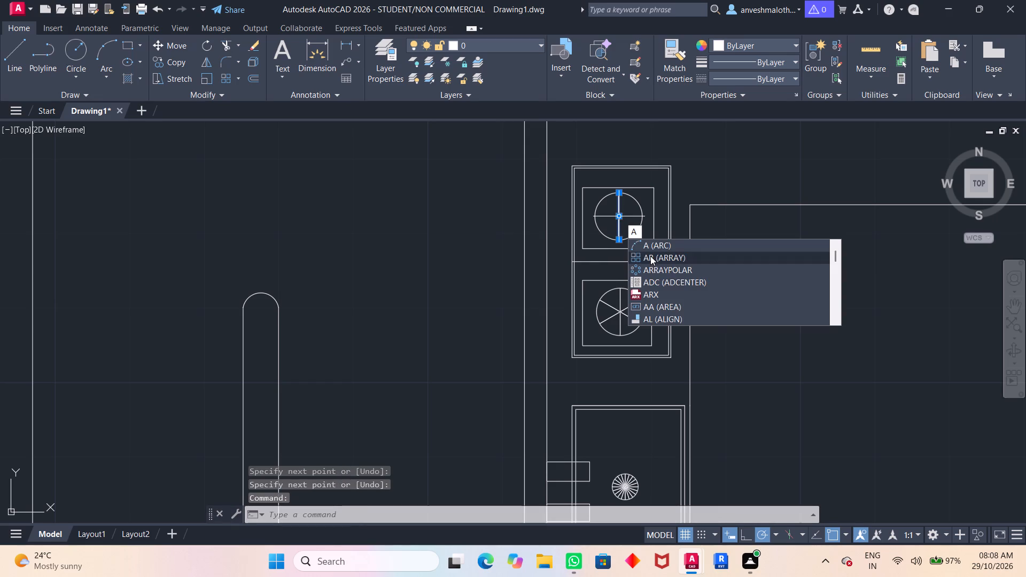
left_click(657, 268)
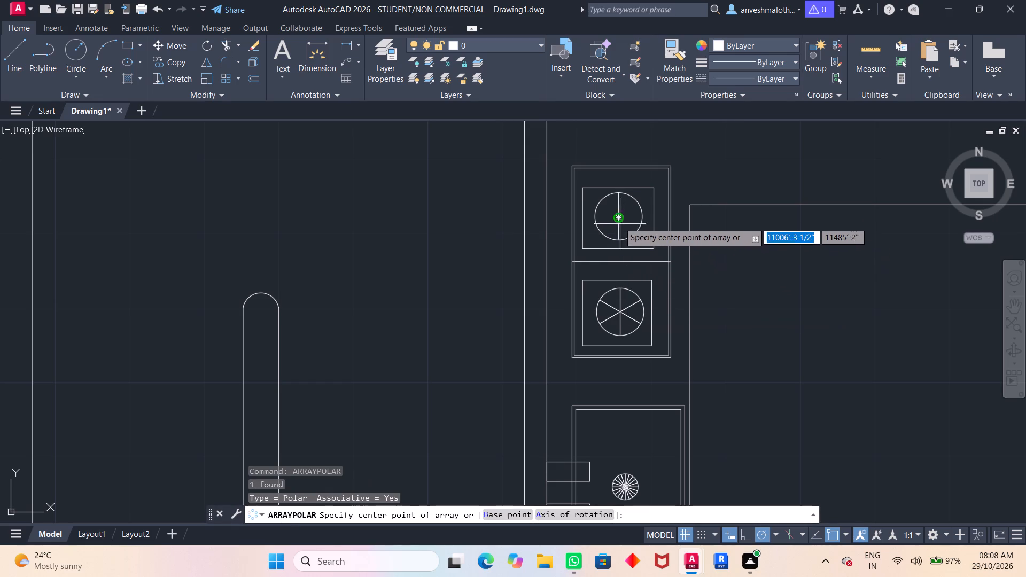
scroll(619, 205, "up", 3)
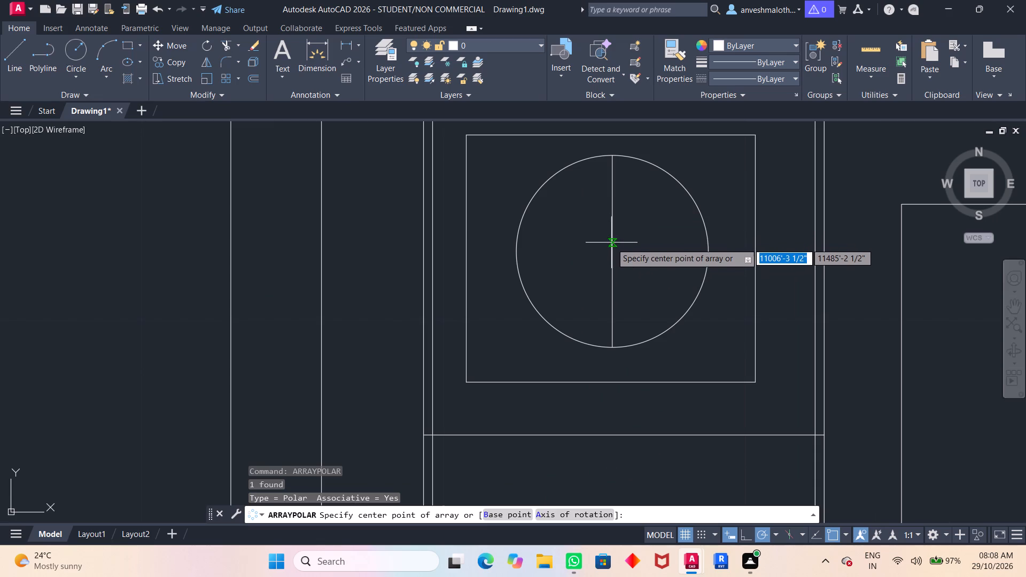
left_click(612, 253)
key("space")
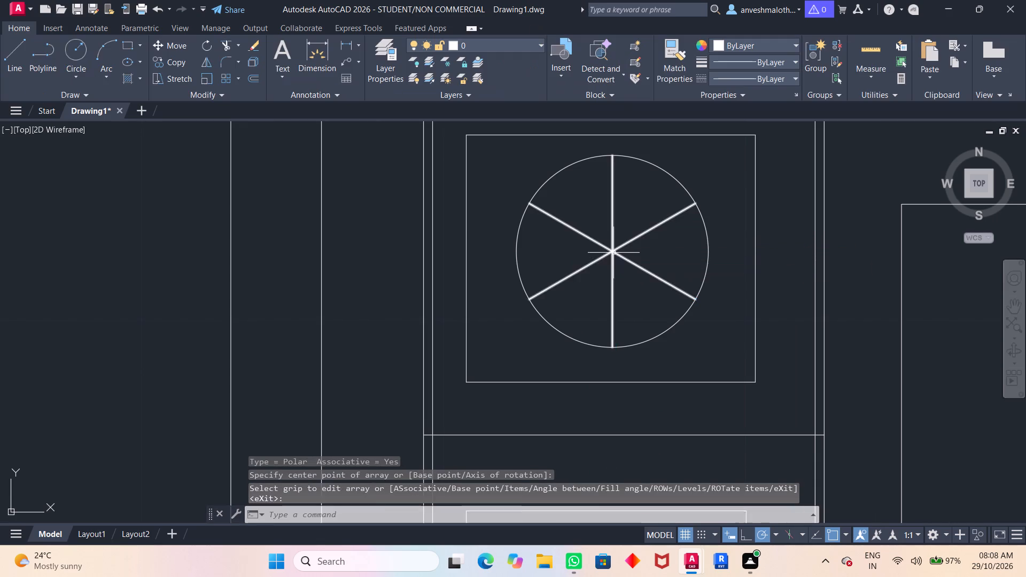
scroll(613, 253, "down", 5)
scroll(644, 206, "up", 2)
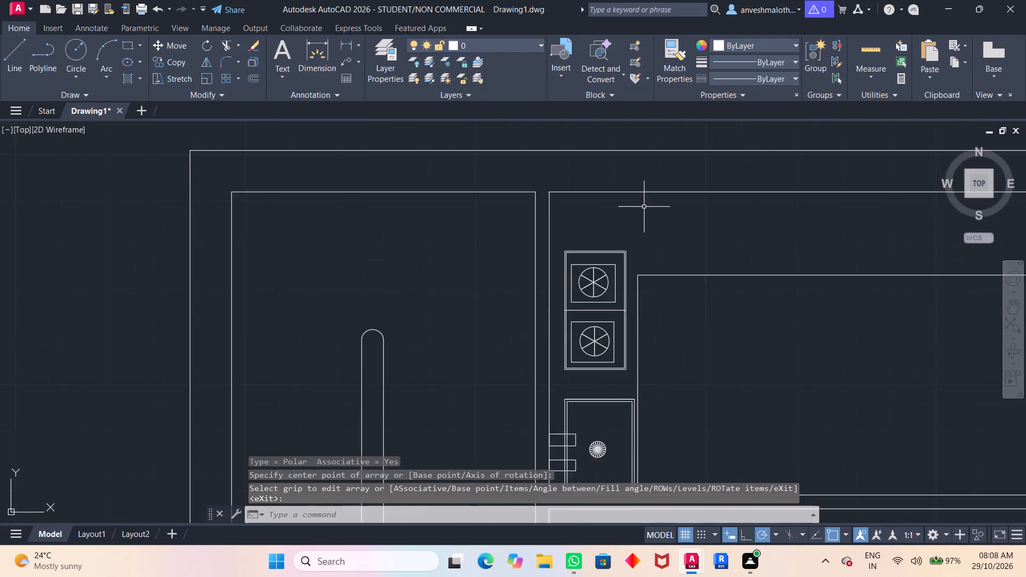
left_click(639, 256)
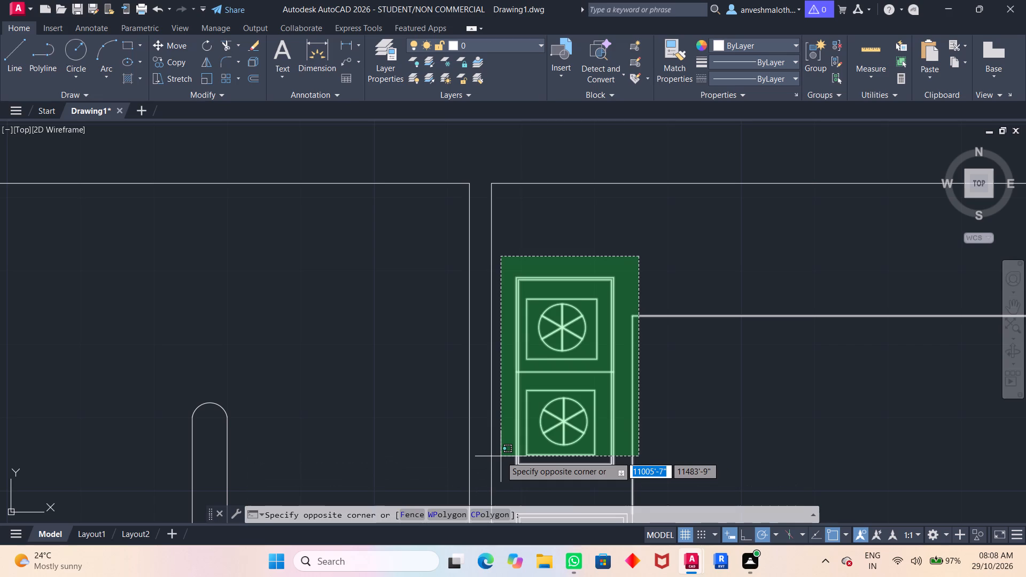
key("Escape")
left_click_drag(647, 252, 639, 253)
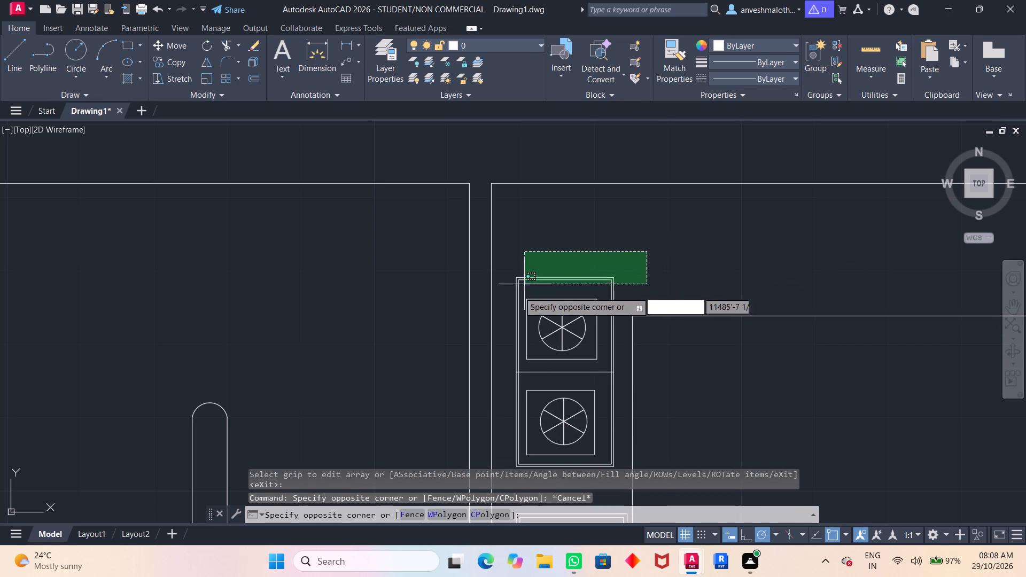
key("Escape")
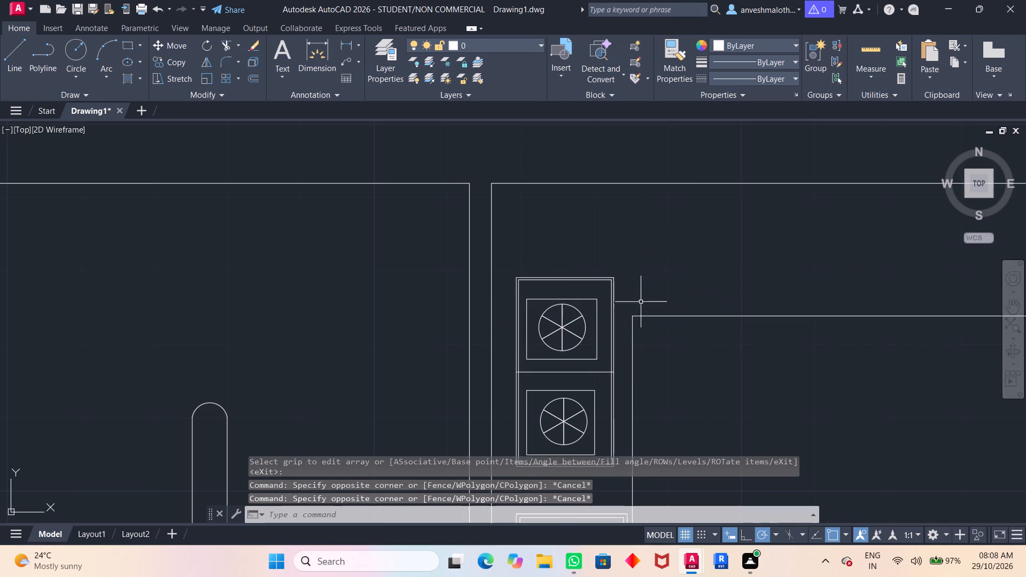
Copy the complete two-burner stove and paste it onto the lower unit's kitchen counter, just north of the sink.
left_click(623, 269)
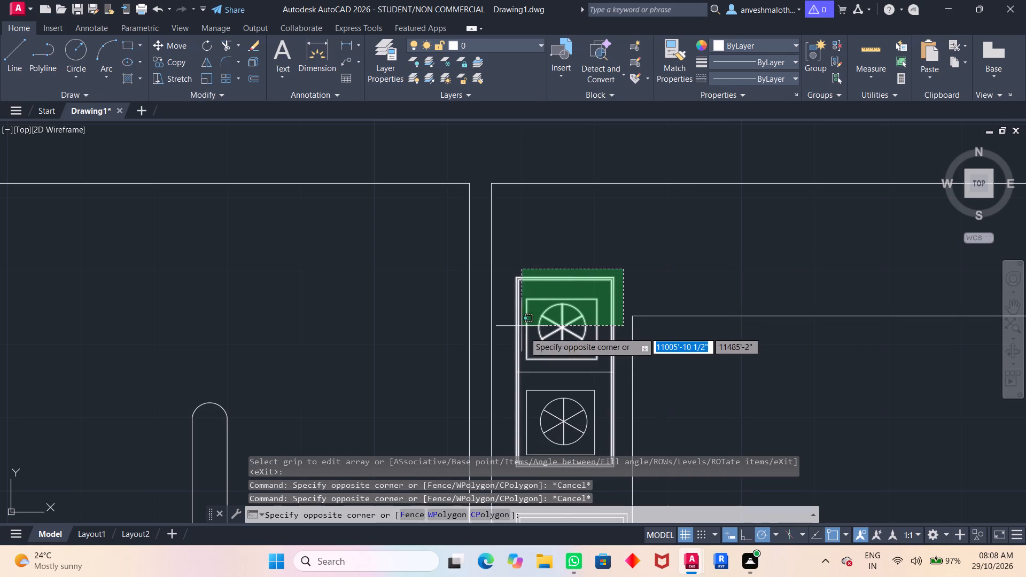
middle_click_drag(525, 364, 548, 210)
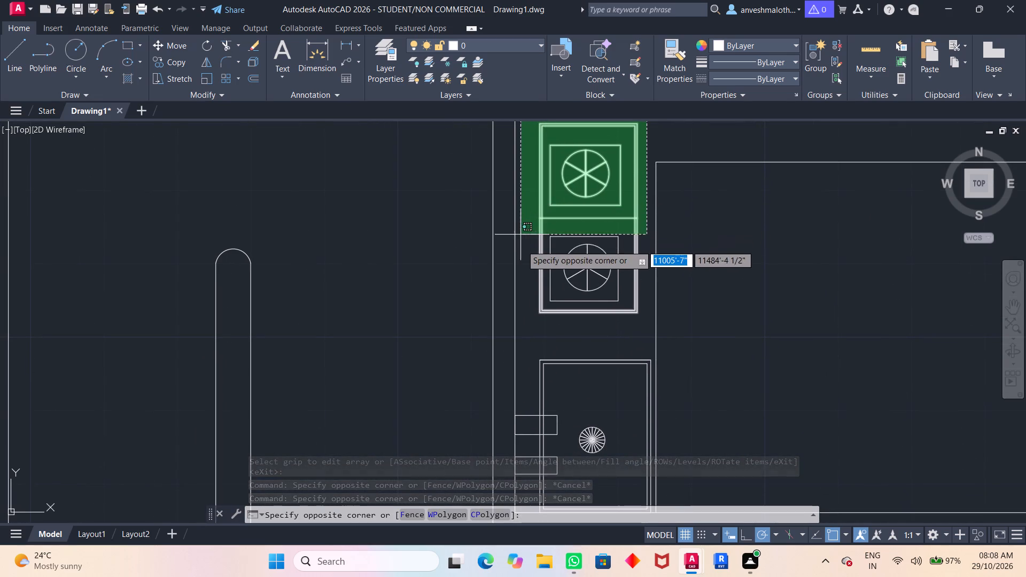
left_click(523, 329)
scroll(620, 316, "down", 3)
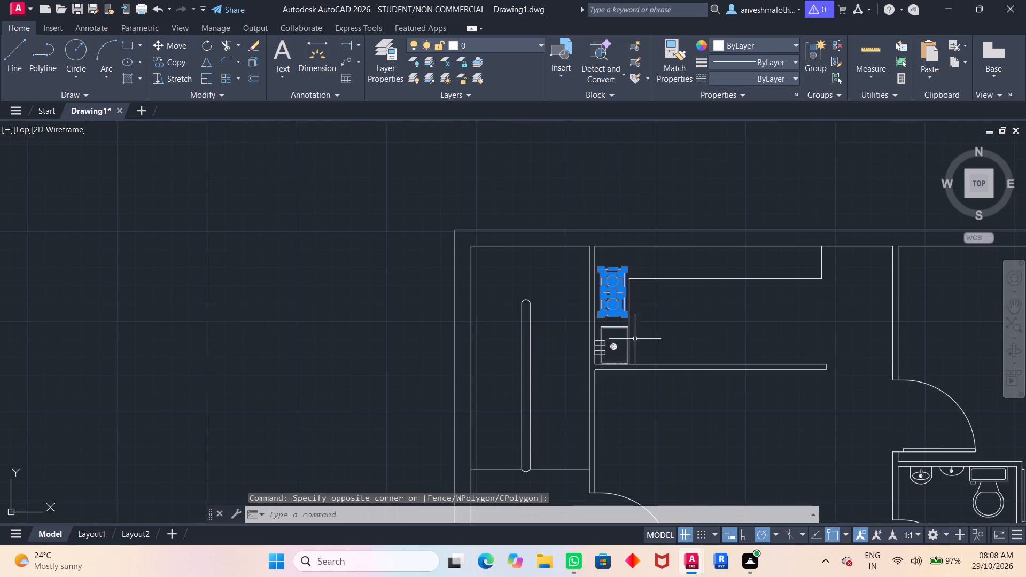
key("ctrl+c")
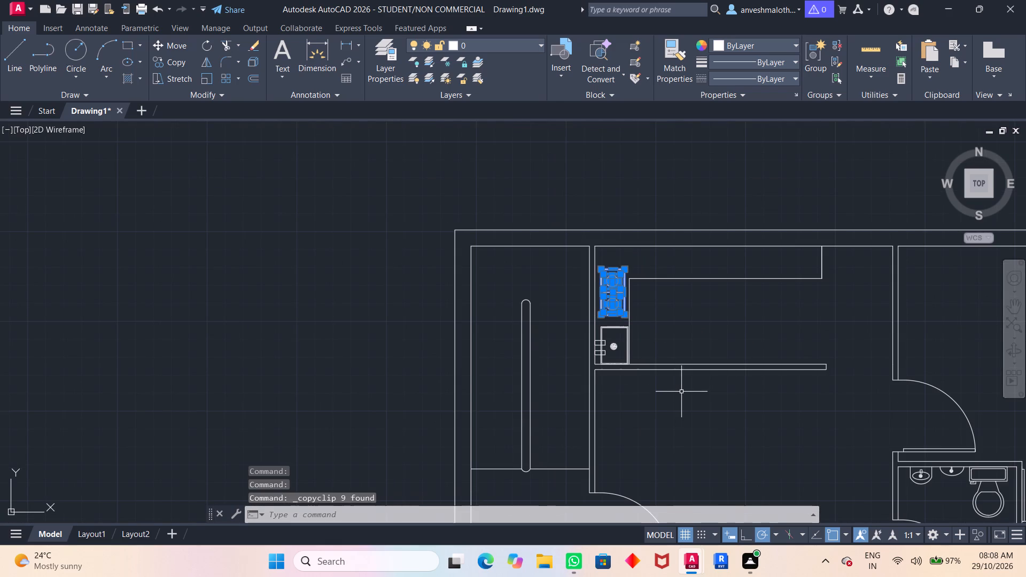
key("ctrl+v")
scroll(671, 407, "down", 1)
middle_click_drag(670, 408, 622, 137)
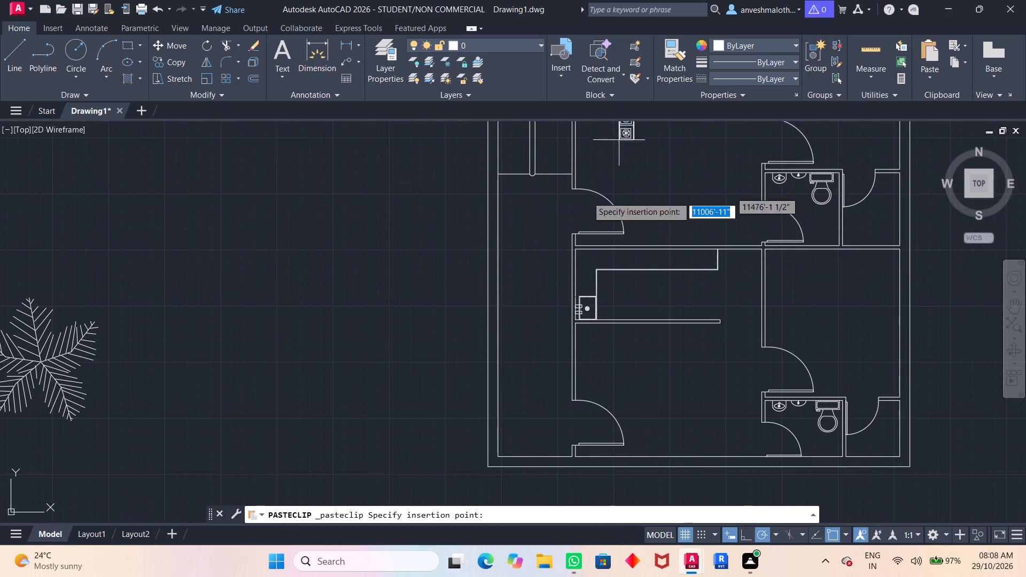
scroll(579, 286, "up", 3)
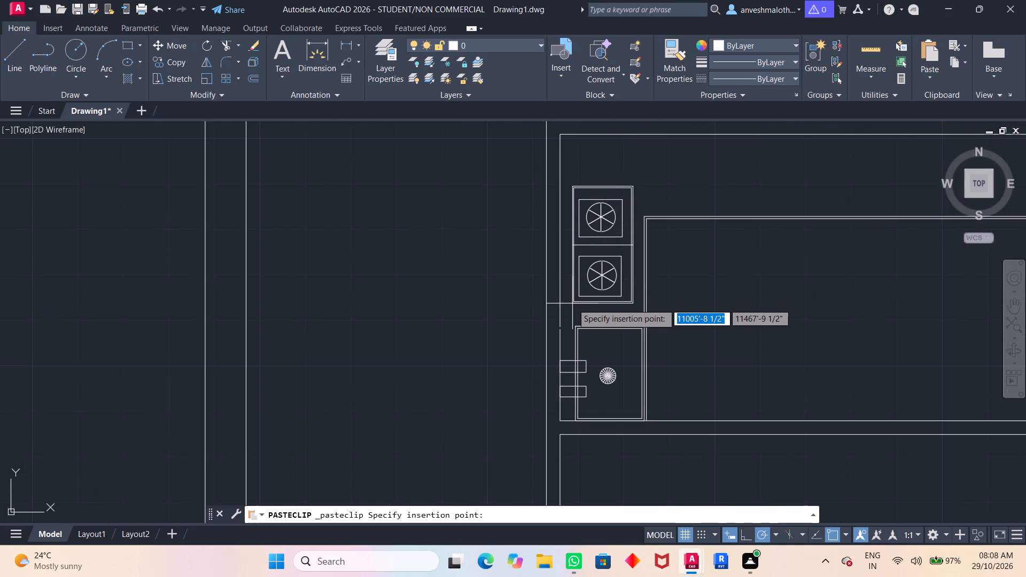
left_click(572, 308)
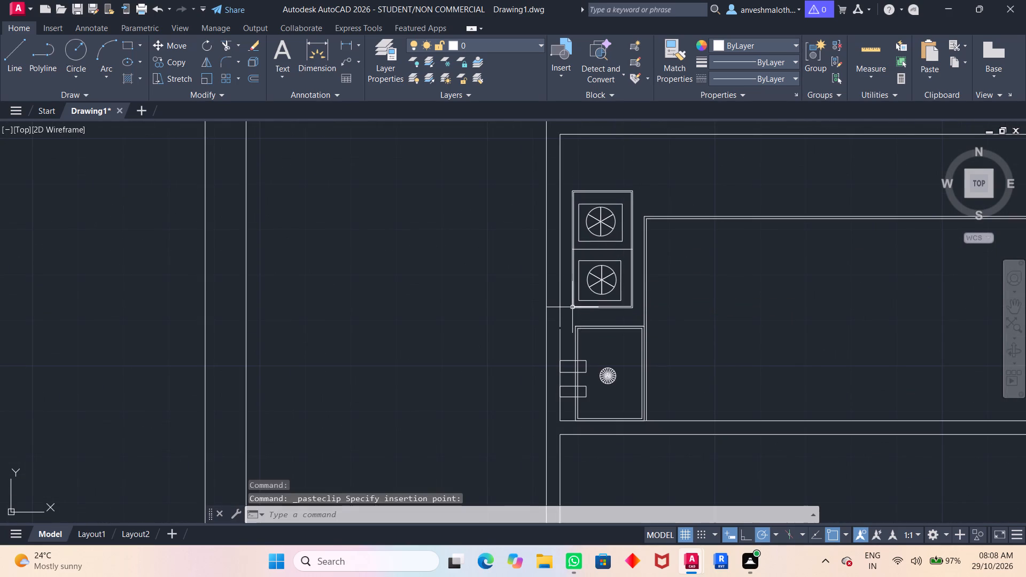
Offset the inner north wall line of the upper unit's northeast room 6' southwards into the room.
scroll(760, 274, "down", 2)
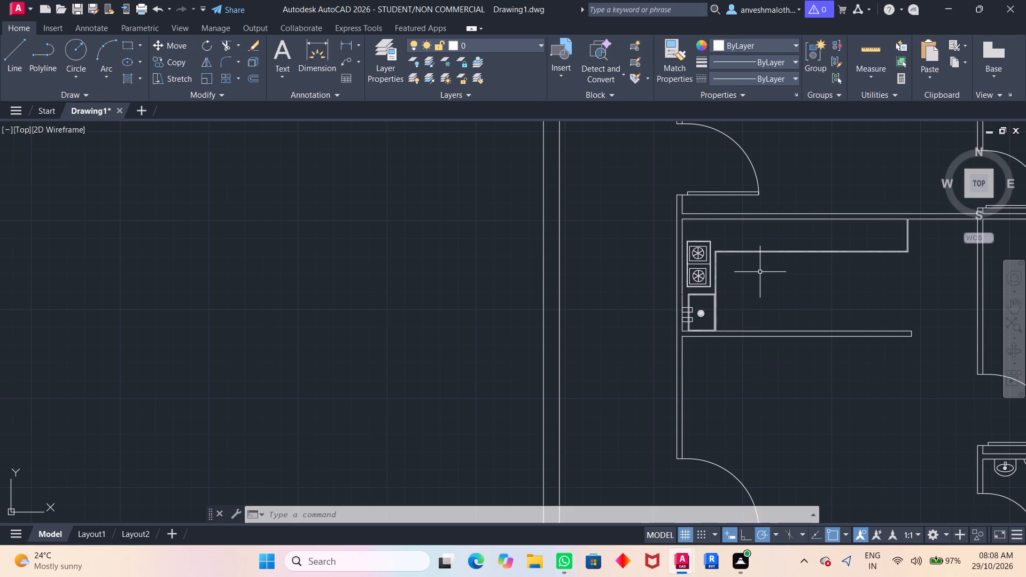
scroll(768, 283, "down", 1)
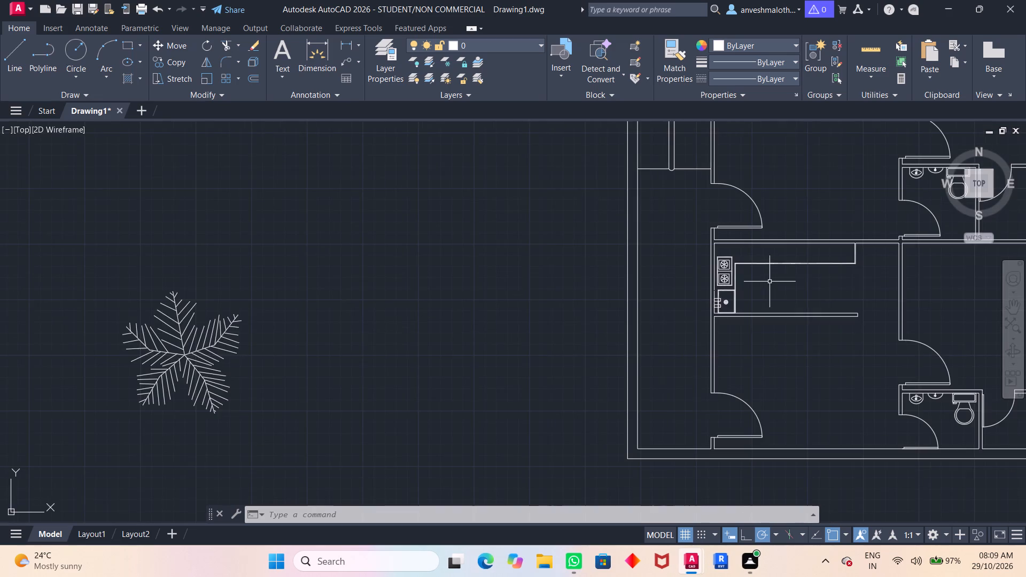
scroll(770, 282, "down", 2)
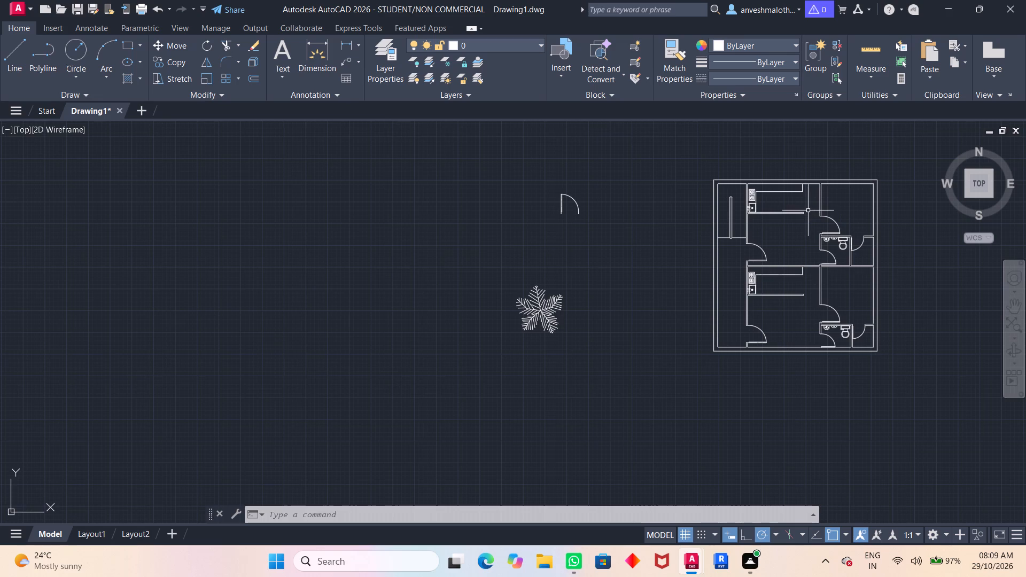
scroll(924, 220, "up", 2)
middle_click_drag(774, 191, 773, 196)
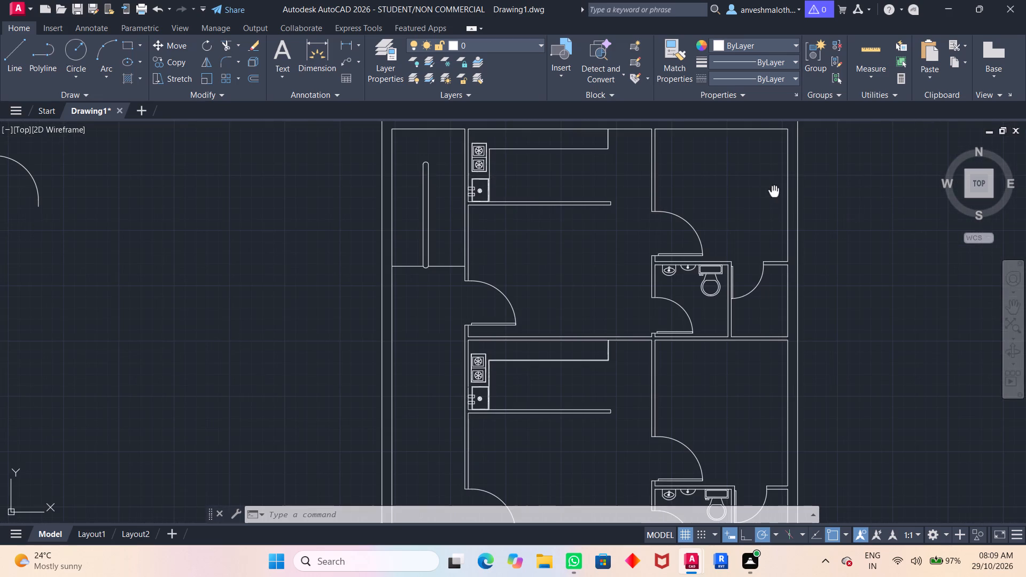
middle_click_drag(773, 196, 756, 262)
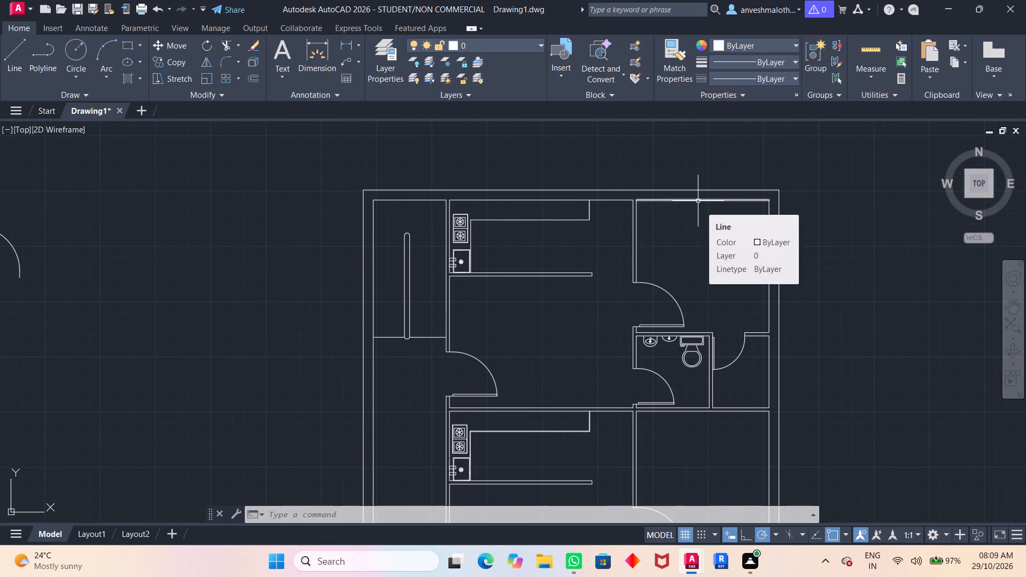
key("o")
key("Return")
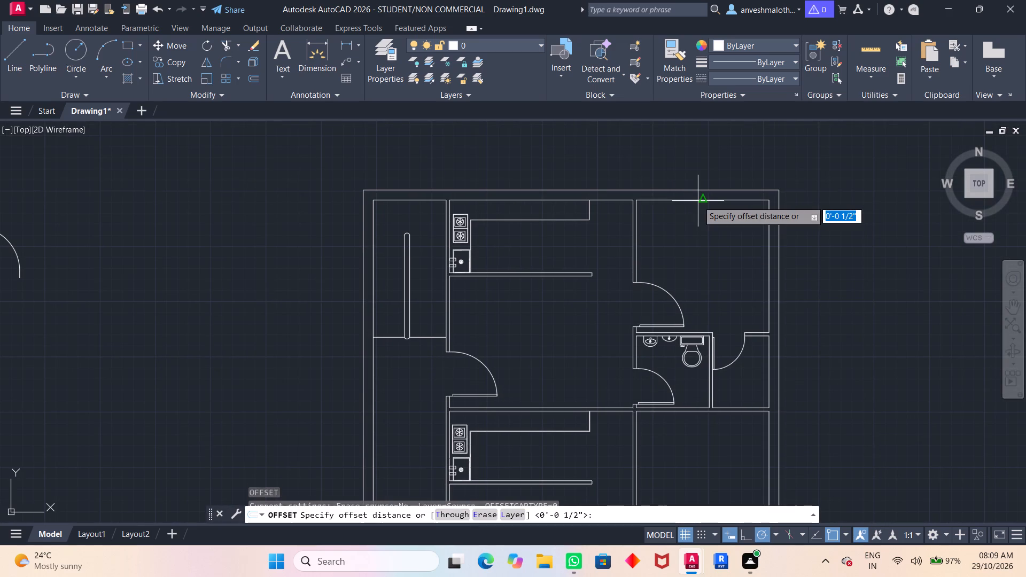
key("6")
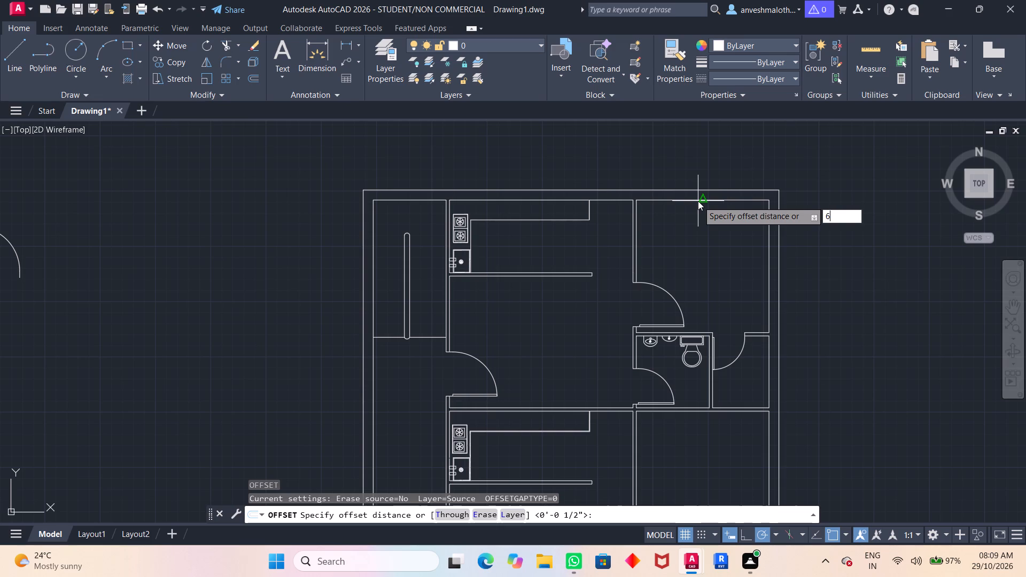
key("apostrophe")
key("Return")
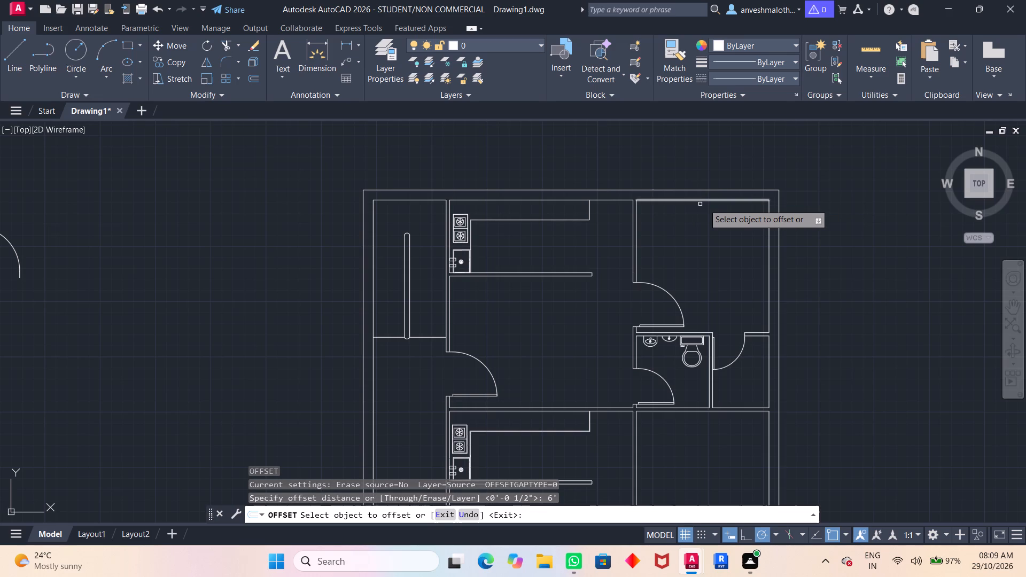
left_click_drag(706, 200, 702, 229)
left_click(702, 229)
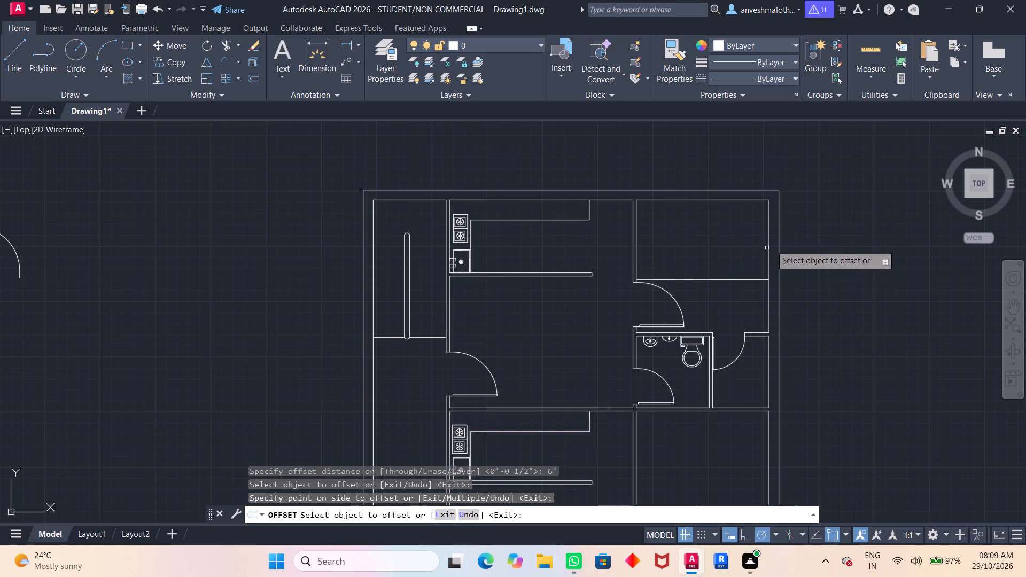
Measure the area between the northeast room's north wall and the new offset line with Quick Measure.
left_click(877, 56)
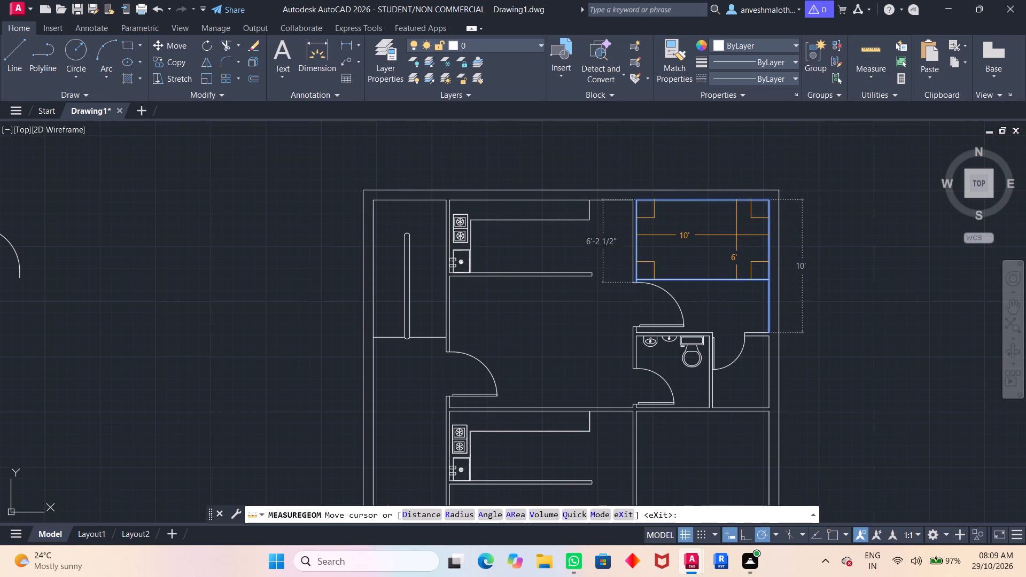
key("Escape")
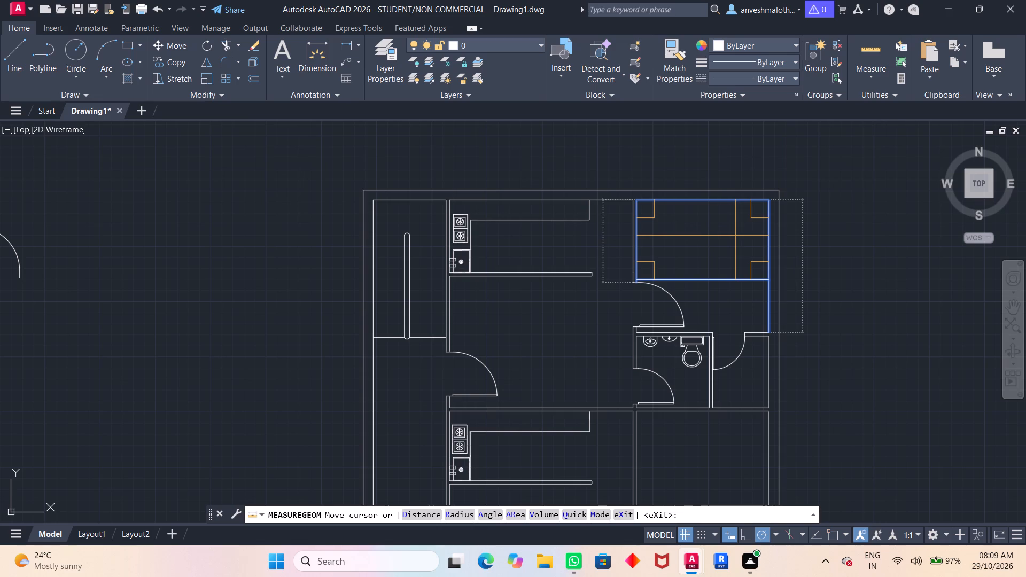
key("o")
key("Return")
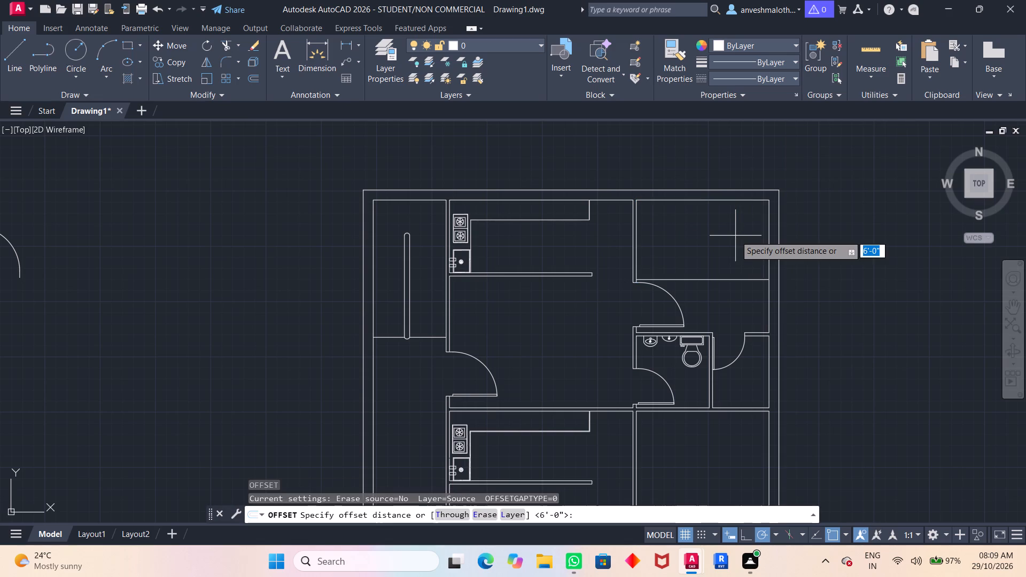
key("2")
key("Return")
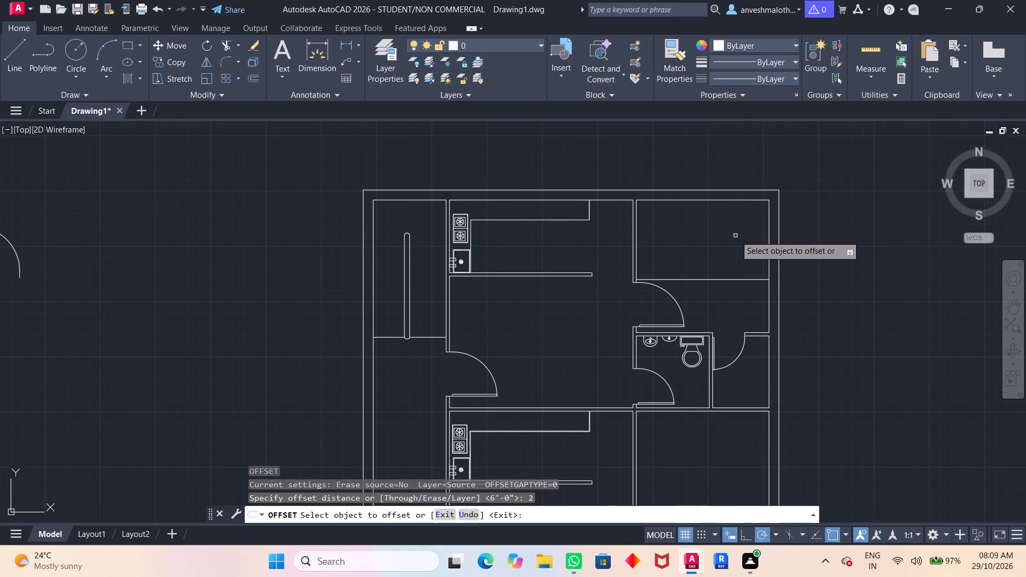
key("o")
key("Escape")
Offset the upper unit's northeast room inner east and west wall lines 2' into the room.
key("o")
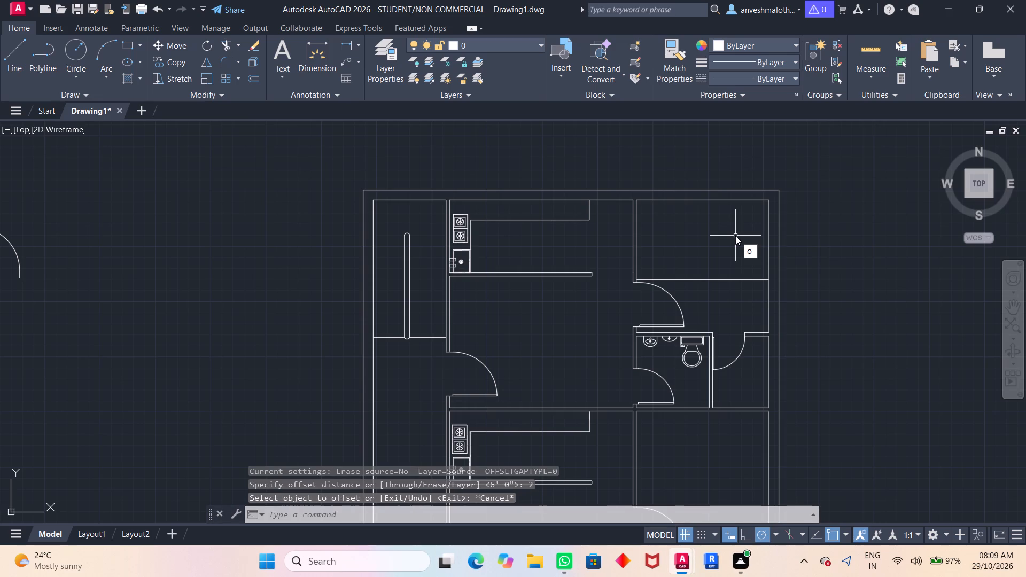
key("Return")
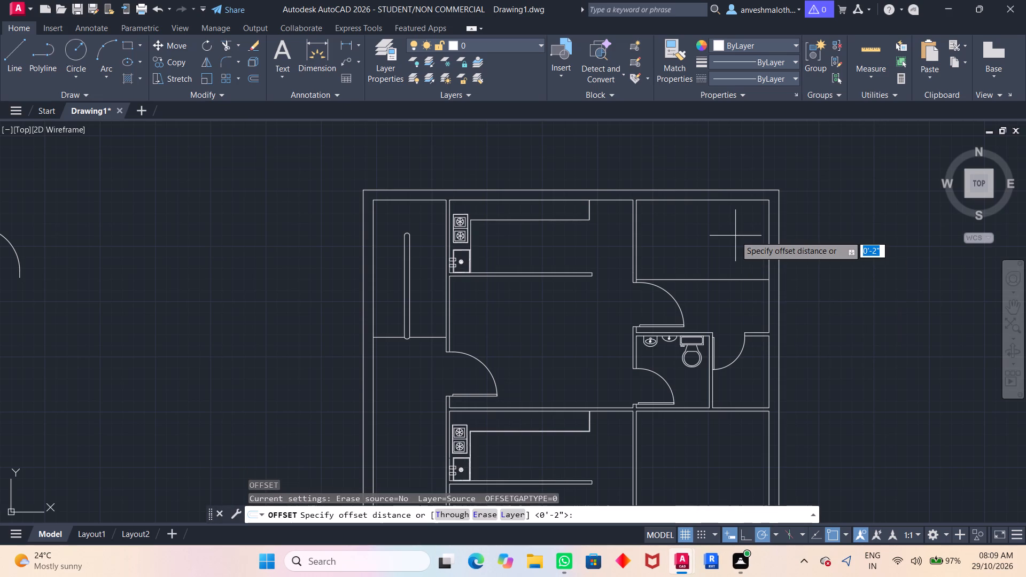
type("2'")
key("Return")
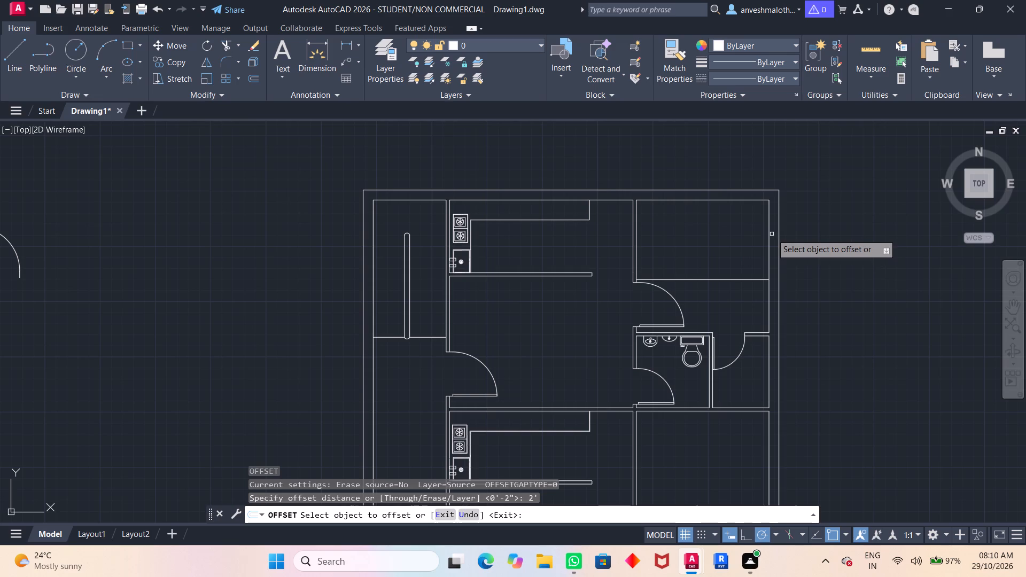
left_click_drag(768, 237, 729, 237)
double_click(729, 237)
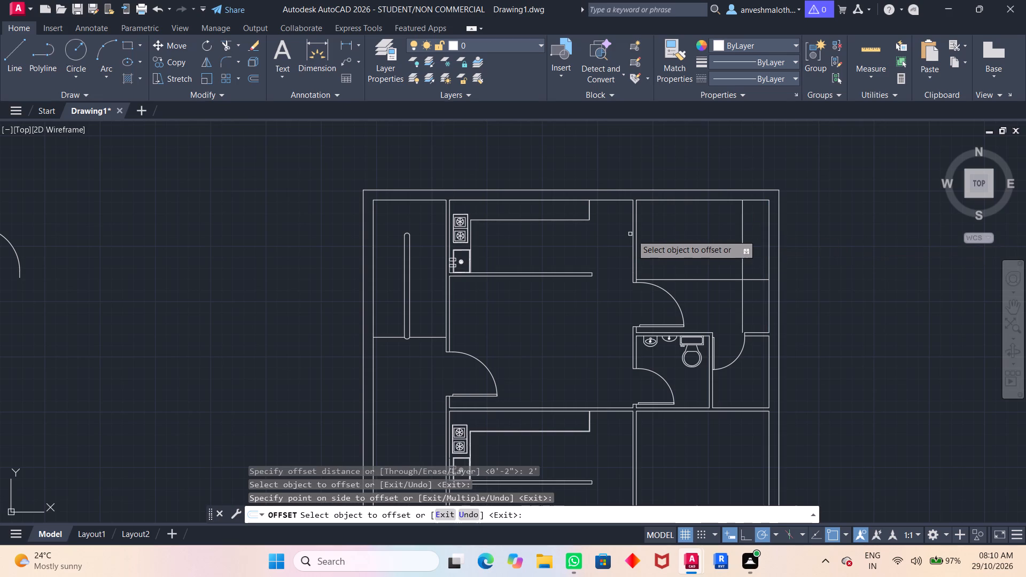
left_click_drag(638, 231, 672, 230)
left_click(673, 230)
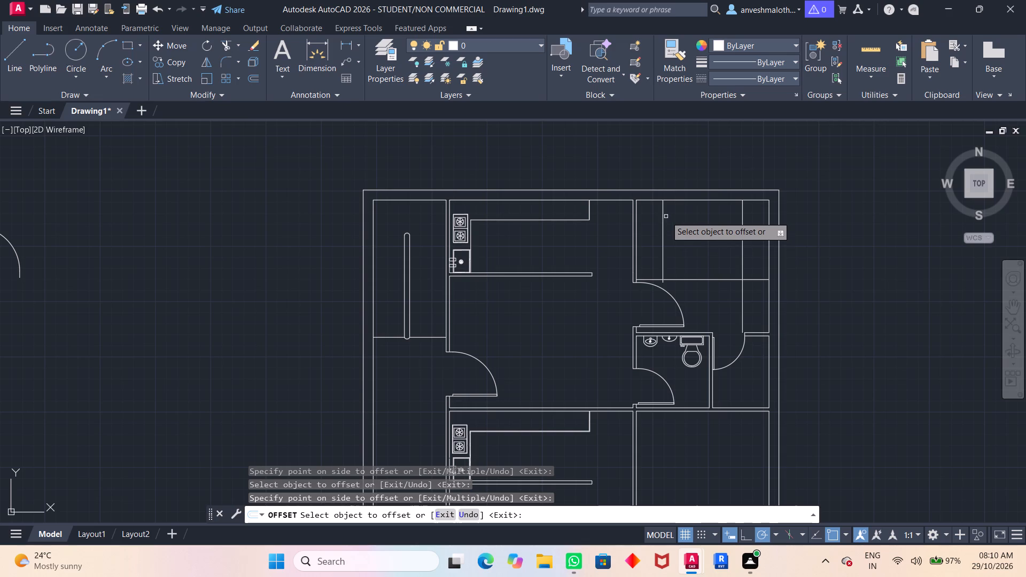
key("Escape")
Offset the northeast room's inner east wall line 2.5' westwards into the room.
key("space")
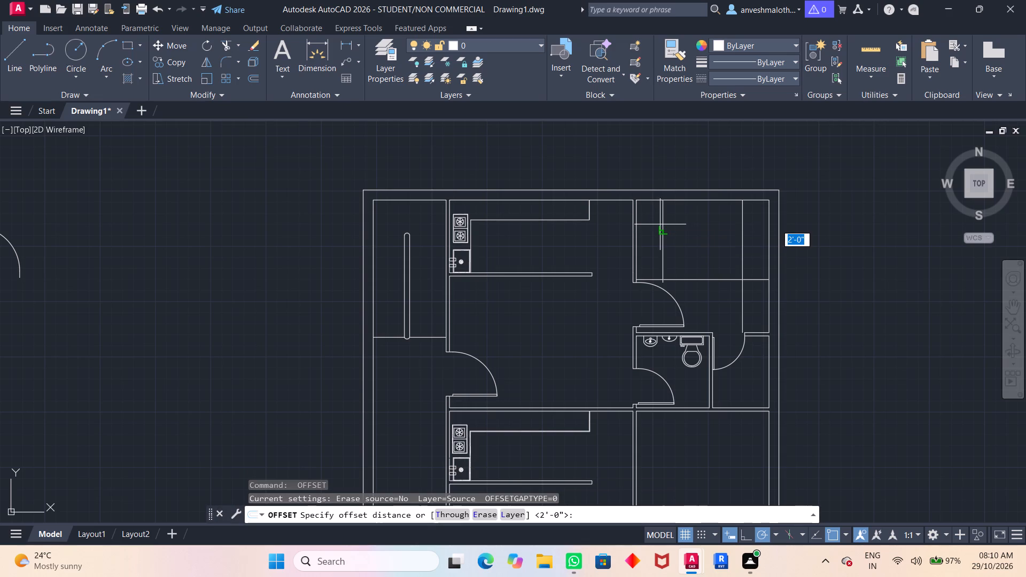
key("3")
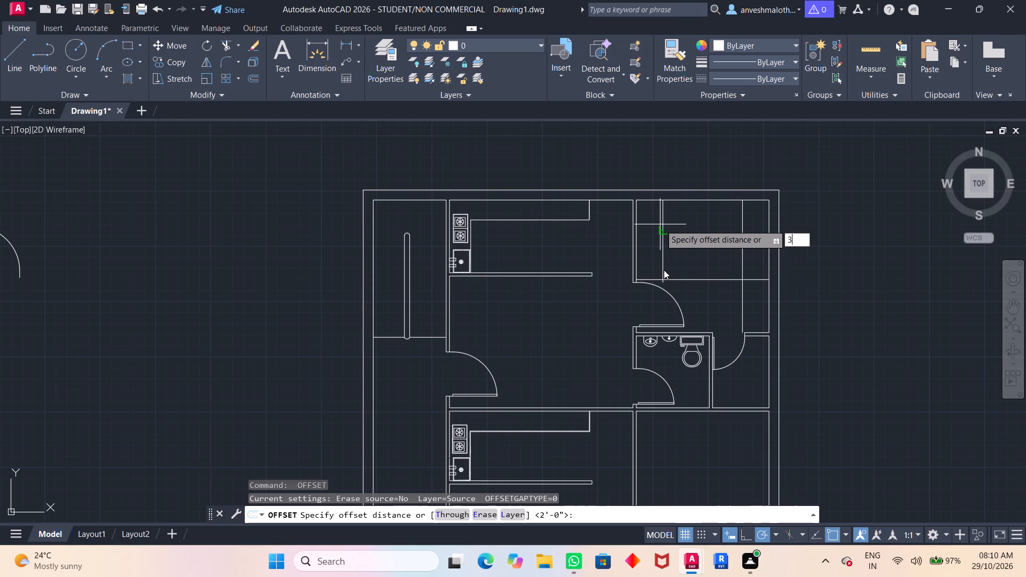
key("BackSpace")
type("2.5")
key("apostrophe")
key("Return")
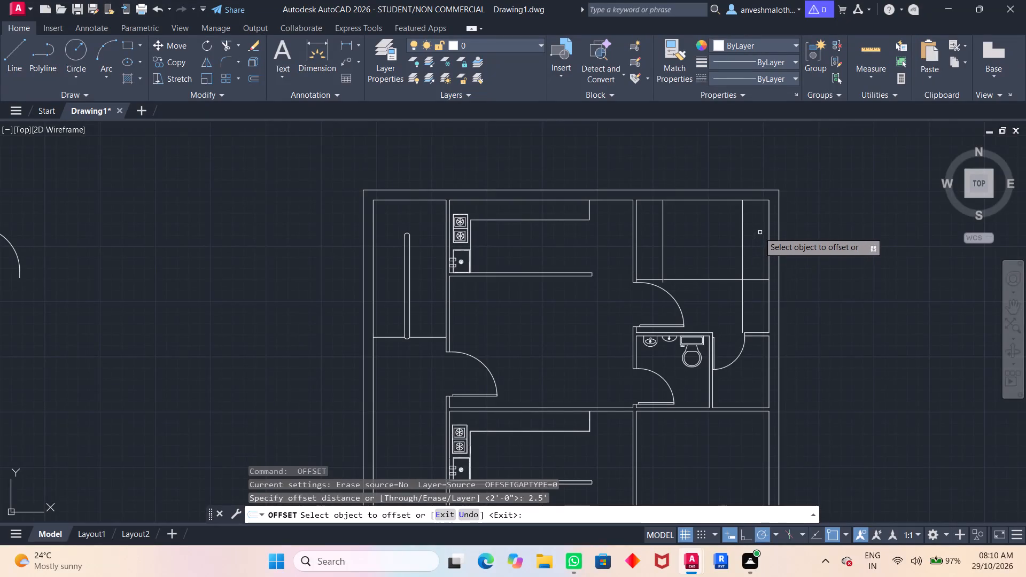
left_click_drag(770, 229, 714, 236)
left_click(714, 236)
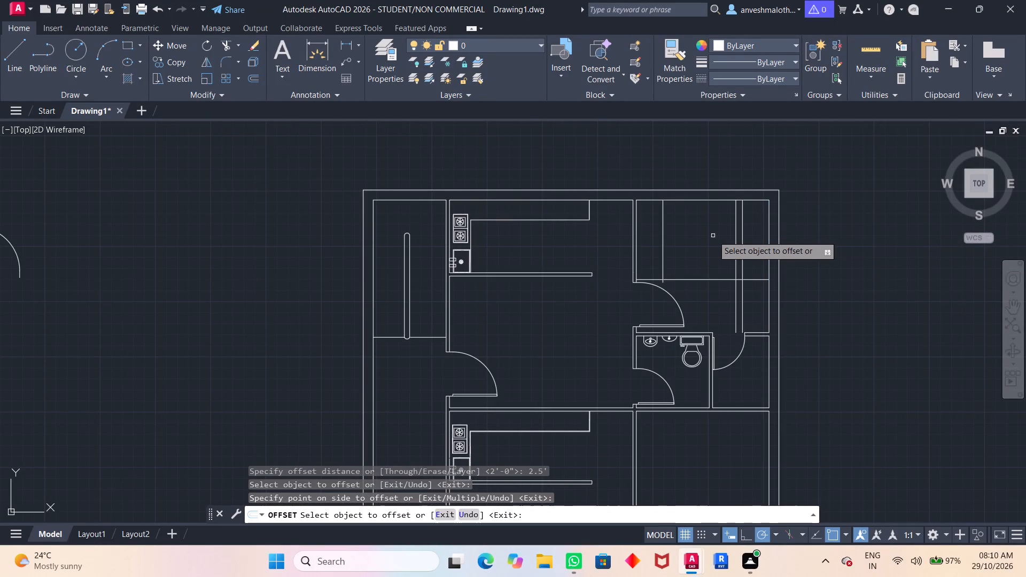
key("Escape")
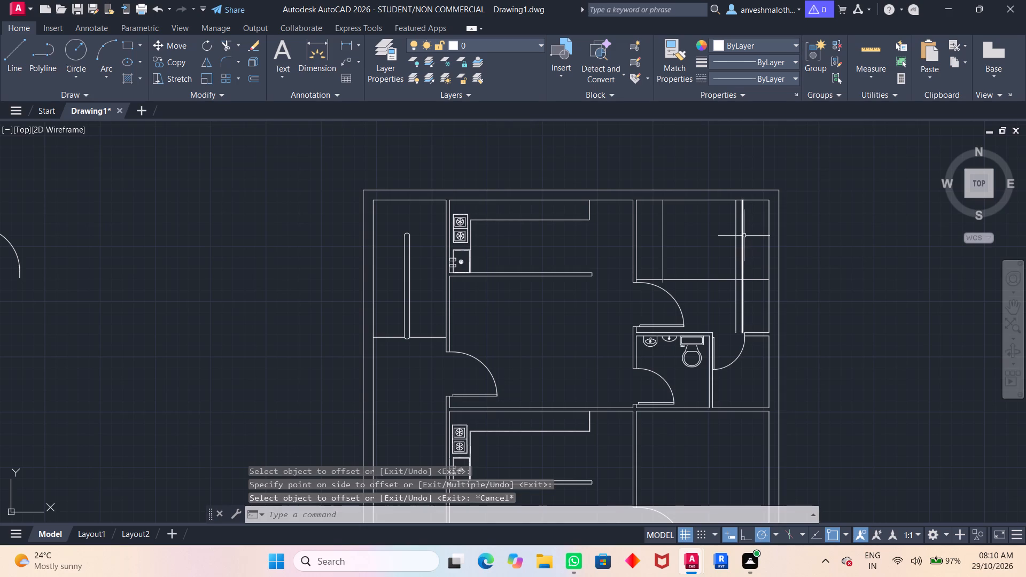
Delete the line offset 2' from the northeast room's east wall.
left_click(744, 236)
key("Delete")
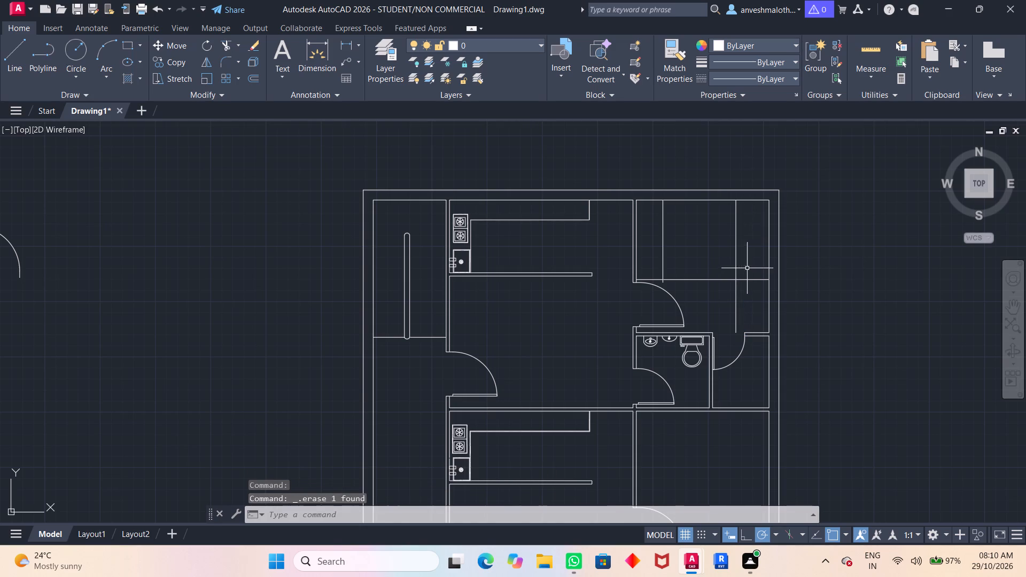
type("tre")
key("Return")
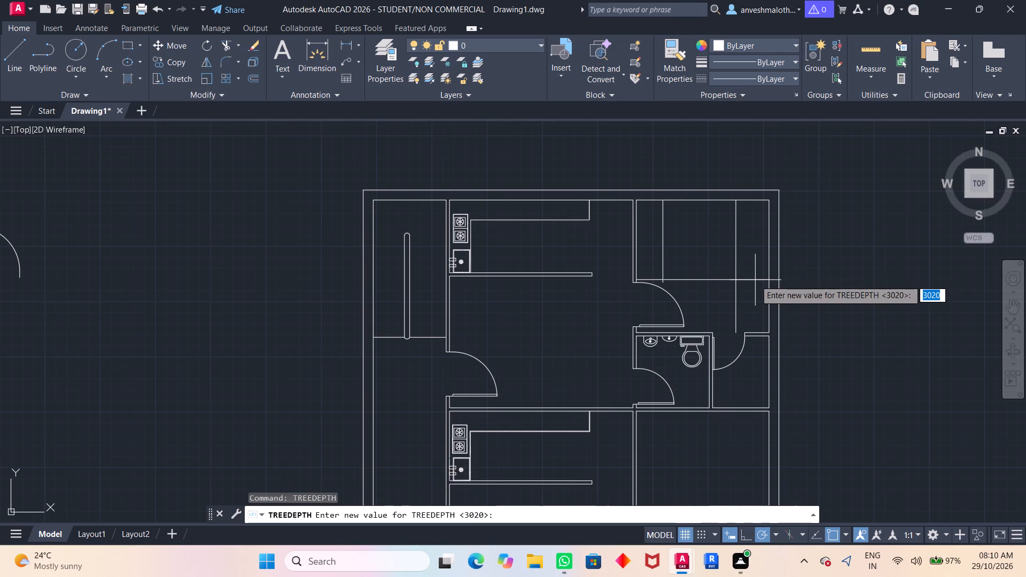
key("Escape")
Trim the overshooting ends of the northeast room's guide lines, leaving a rectangular outline against the north wall.
type("tr")
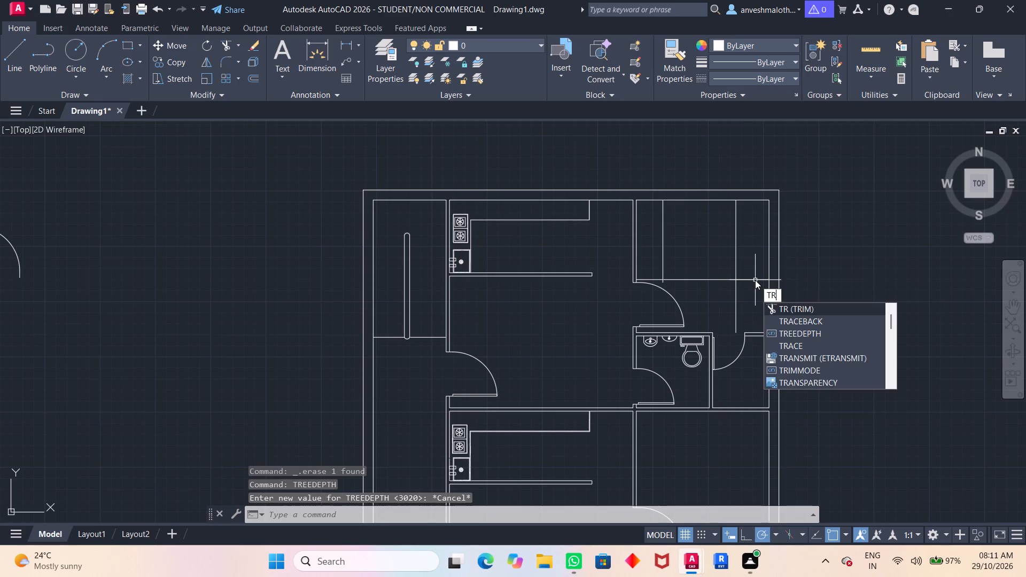
key("Return")
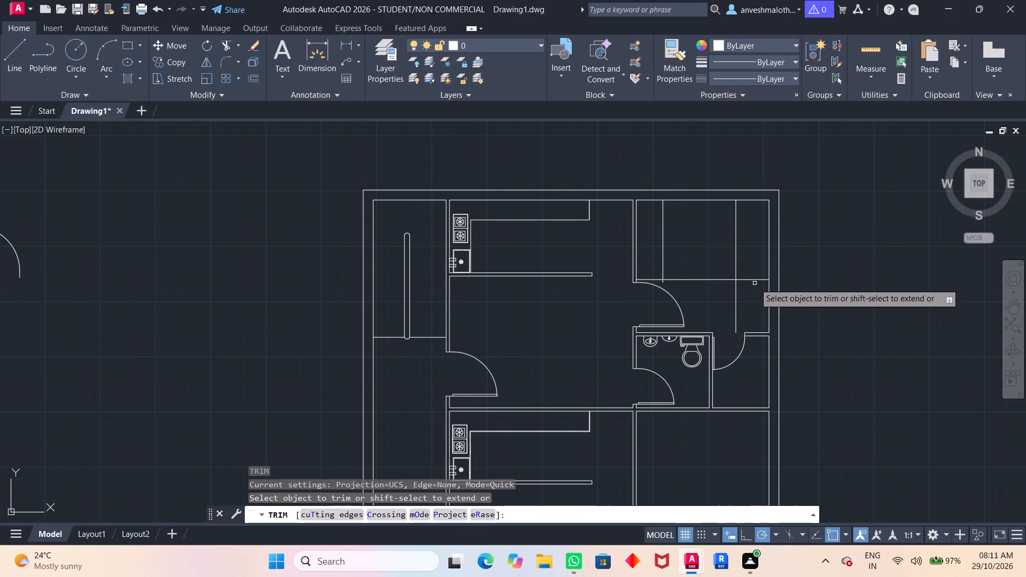
left_click(755, 282)
double_click(755, 278)
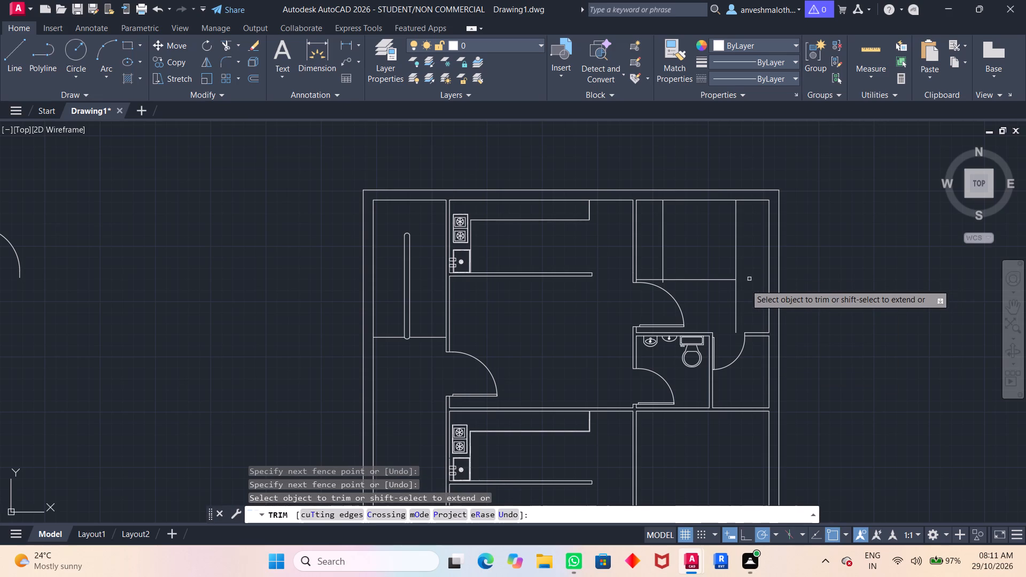
left_click(735, 293)
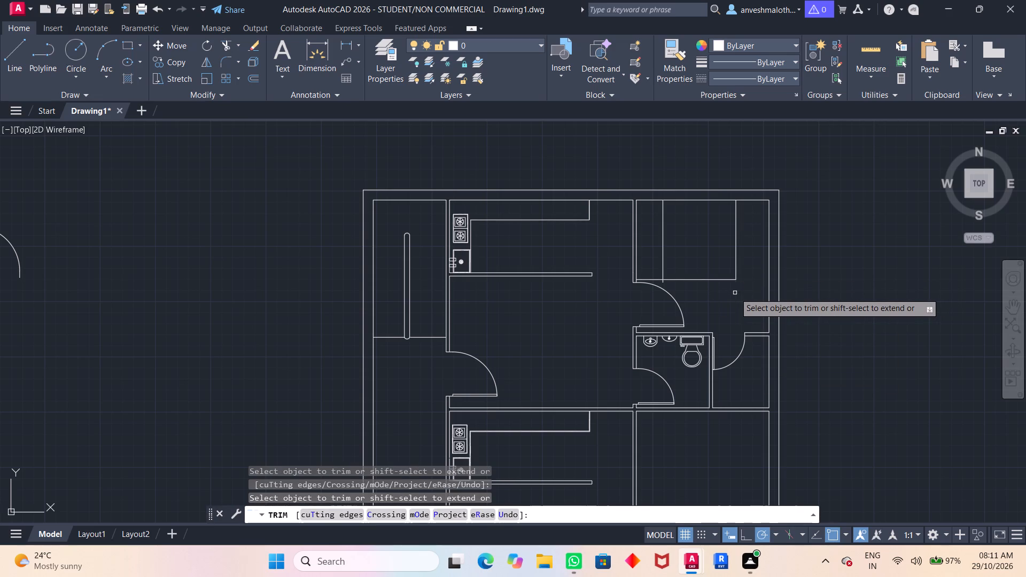
left_click(655, 281)
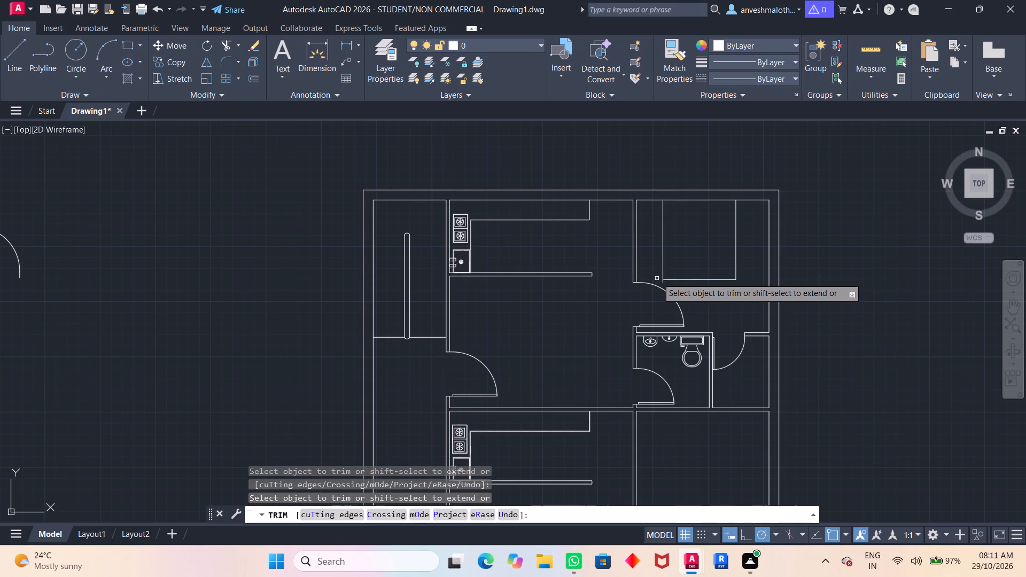
scroll(657, 278, "up", 2)
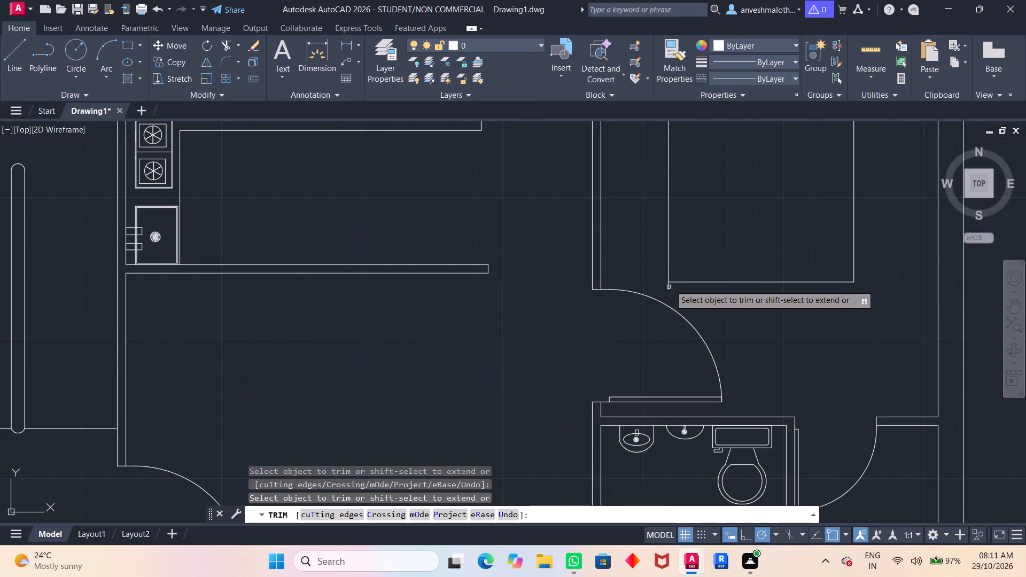
left_click(669, 286)
scroll(675, 280, "down", 2)
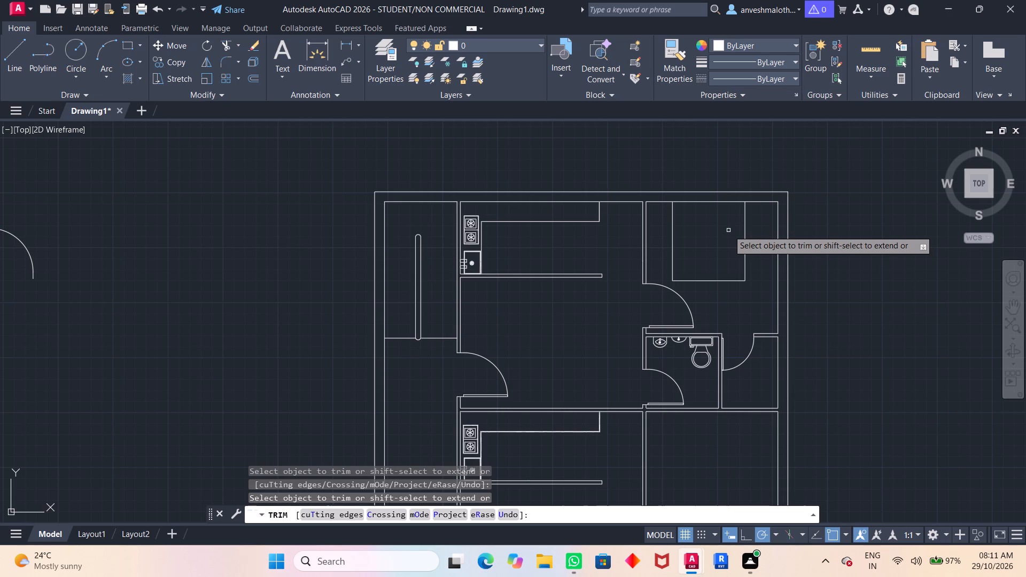
scroll(729, 229, "up", 1)
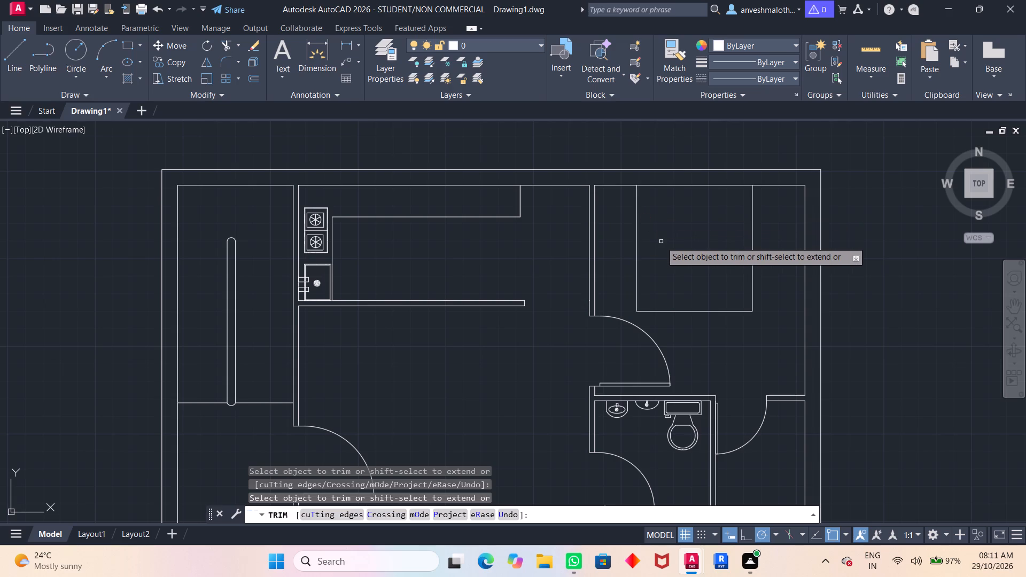
key("Escape")
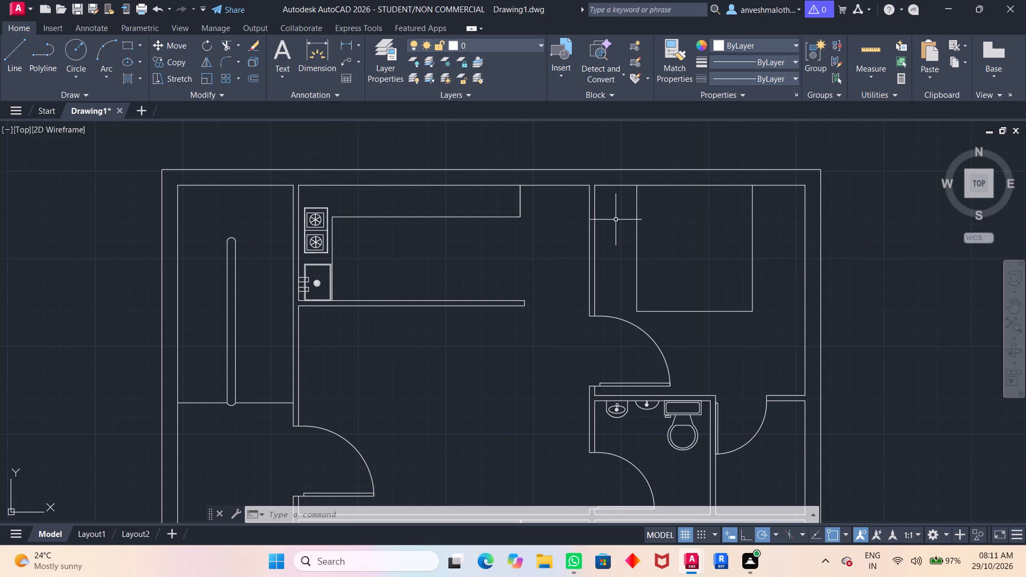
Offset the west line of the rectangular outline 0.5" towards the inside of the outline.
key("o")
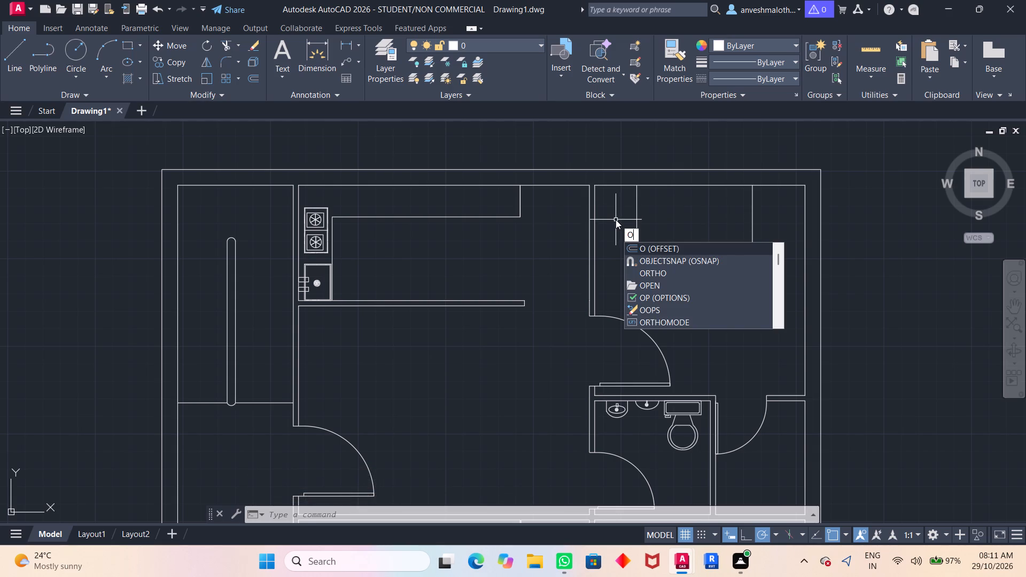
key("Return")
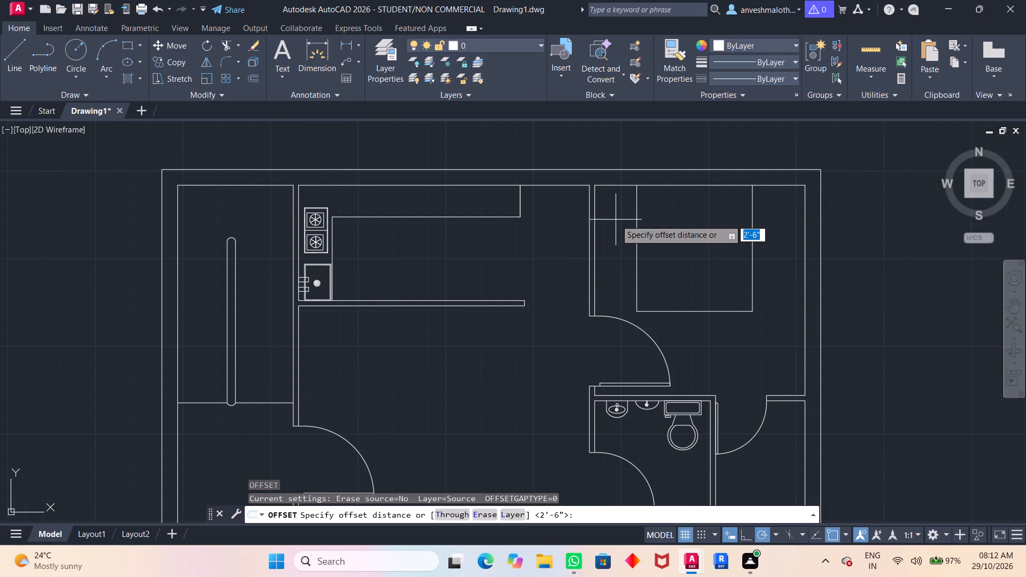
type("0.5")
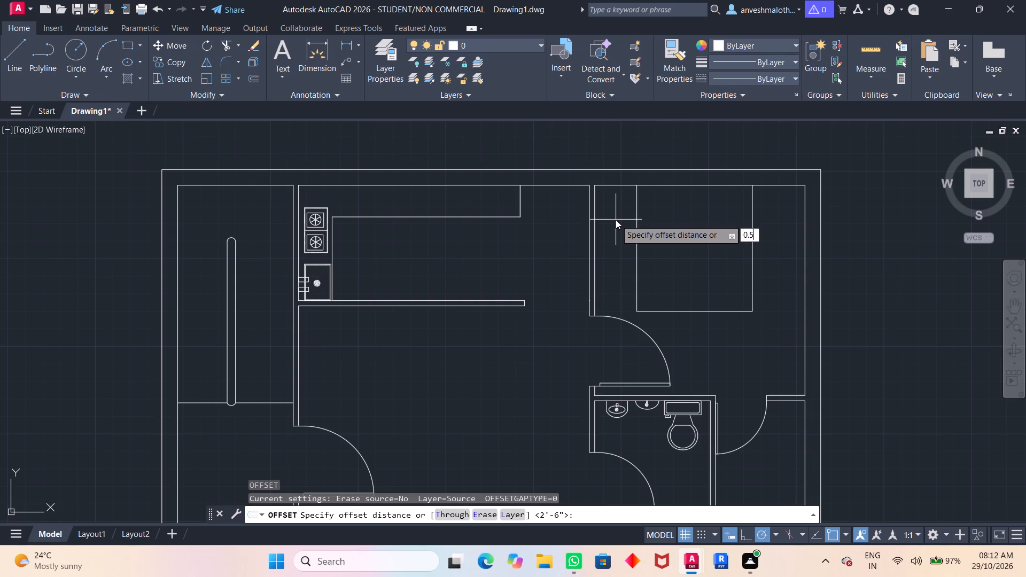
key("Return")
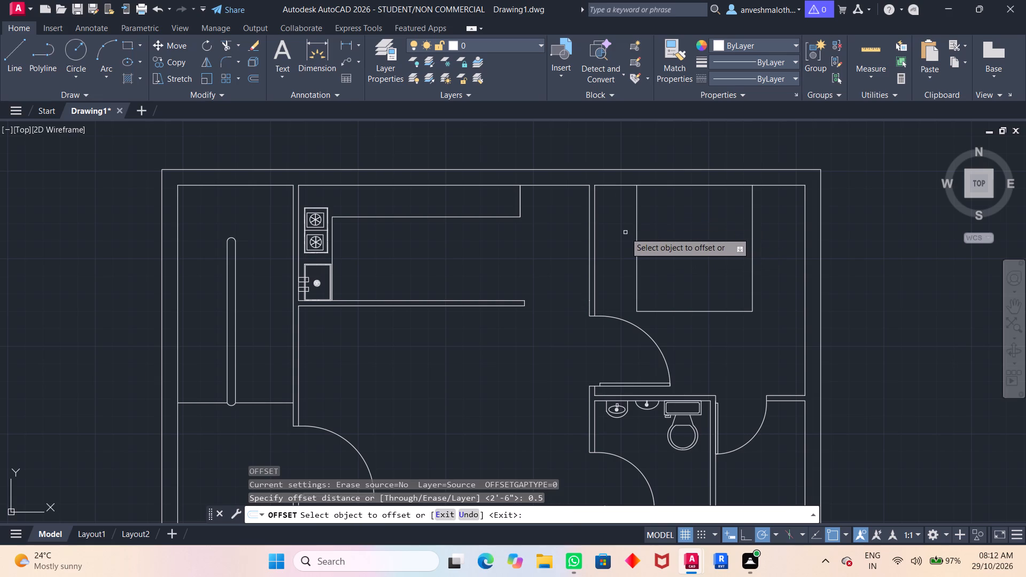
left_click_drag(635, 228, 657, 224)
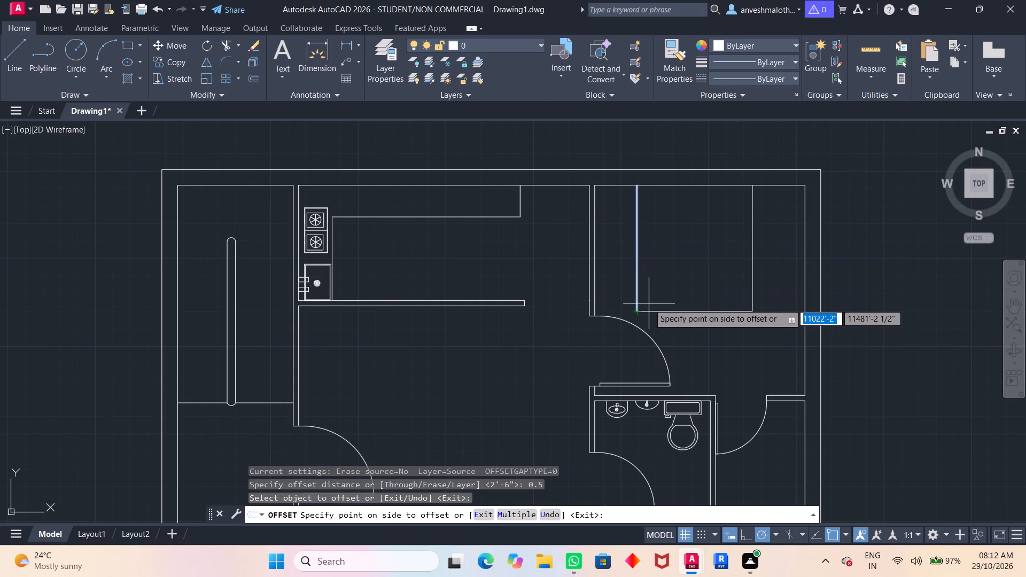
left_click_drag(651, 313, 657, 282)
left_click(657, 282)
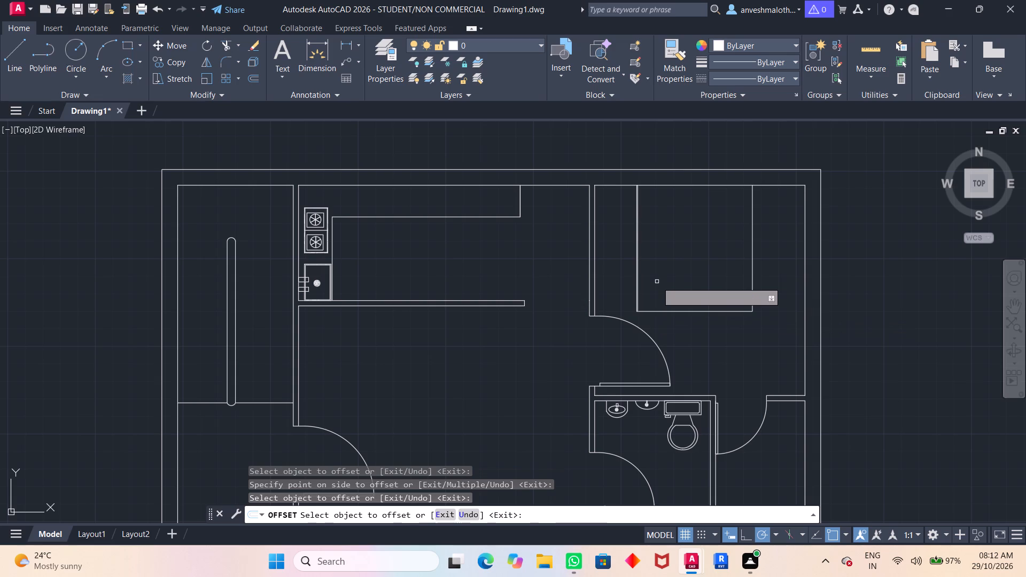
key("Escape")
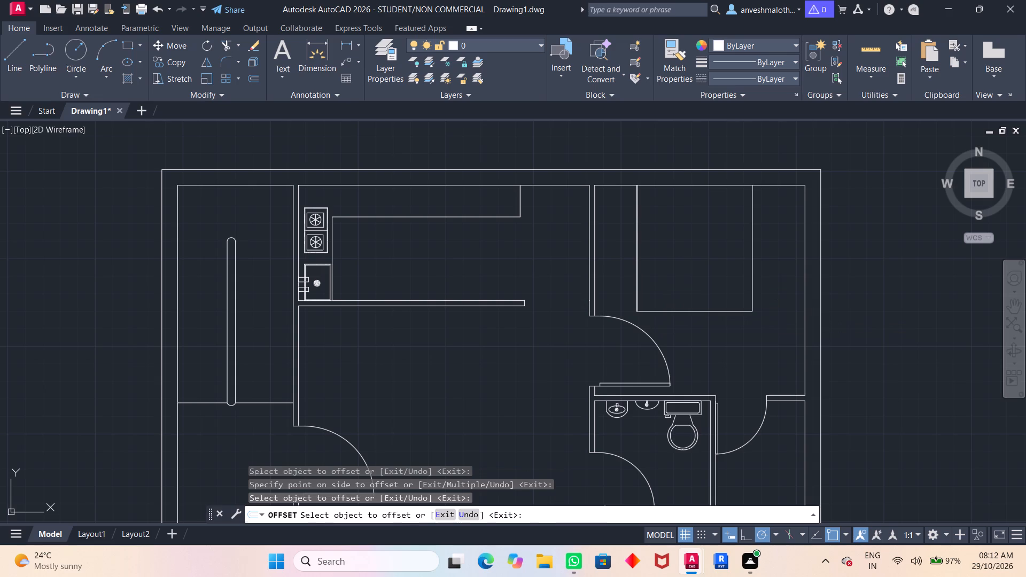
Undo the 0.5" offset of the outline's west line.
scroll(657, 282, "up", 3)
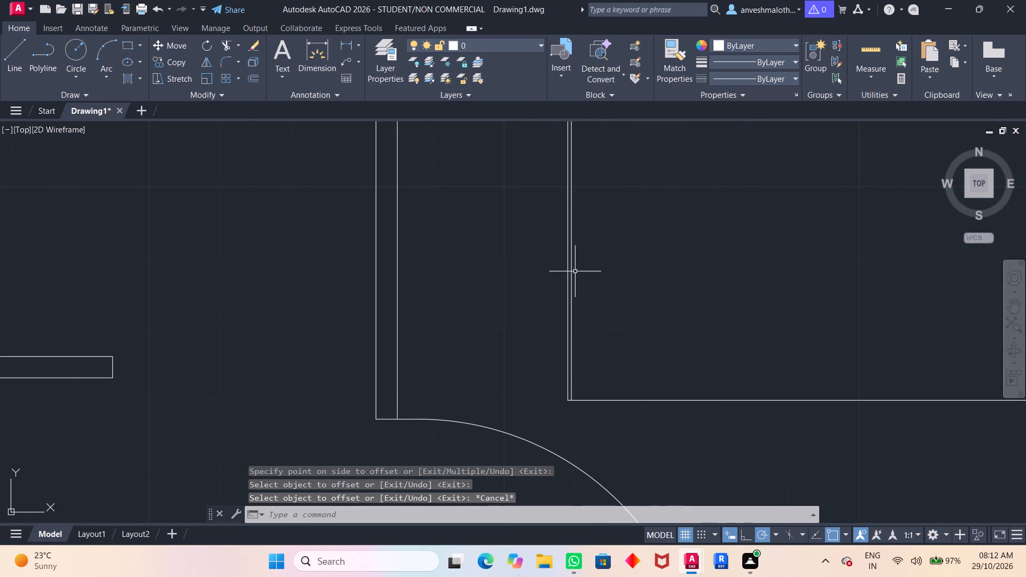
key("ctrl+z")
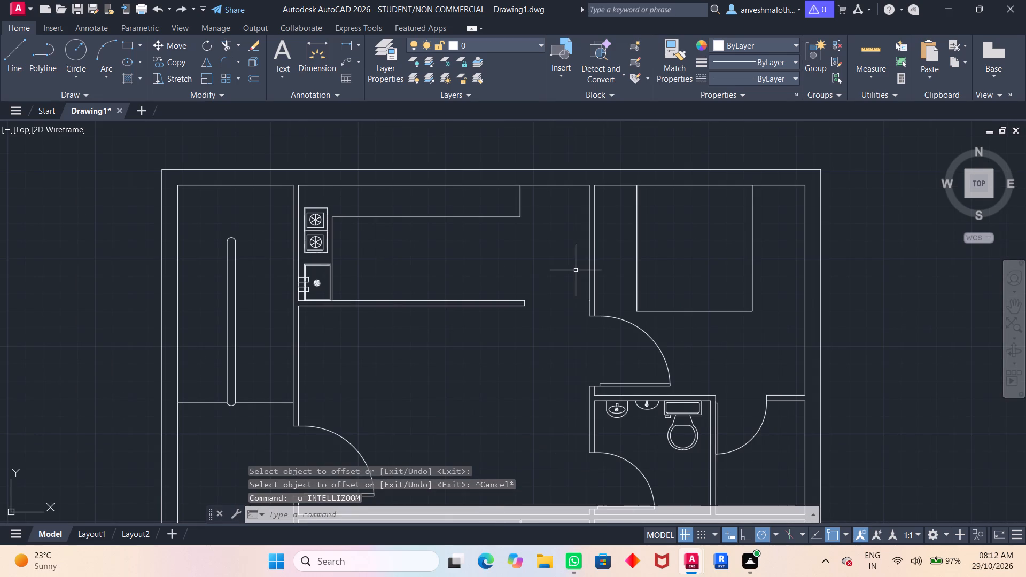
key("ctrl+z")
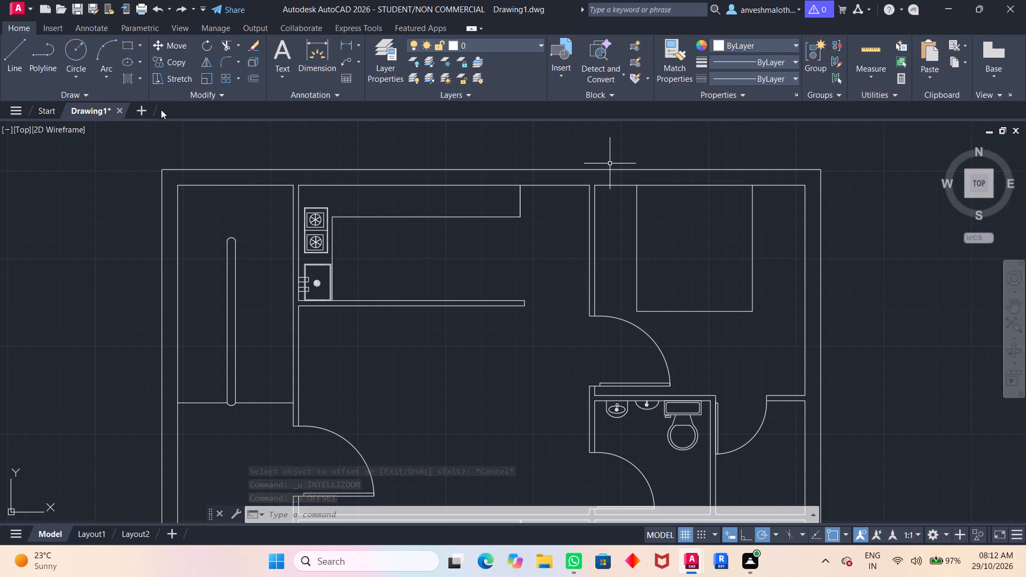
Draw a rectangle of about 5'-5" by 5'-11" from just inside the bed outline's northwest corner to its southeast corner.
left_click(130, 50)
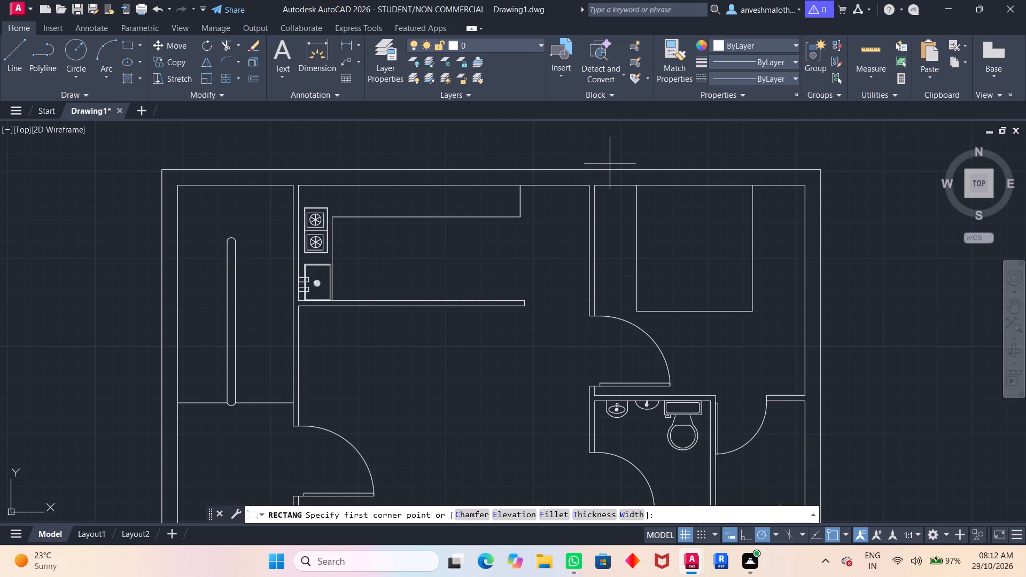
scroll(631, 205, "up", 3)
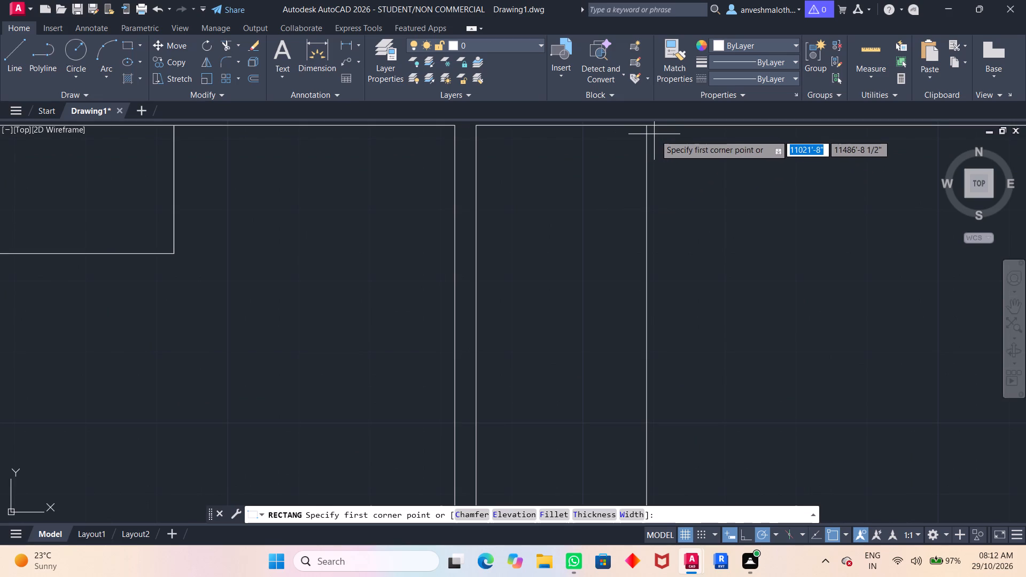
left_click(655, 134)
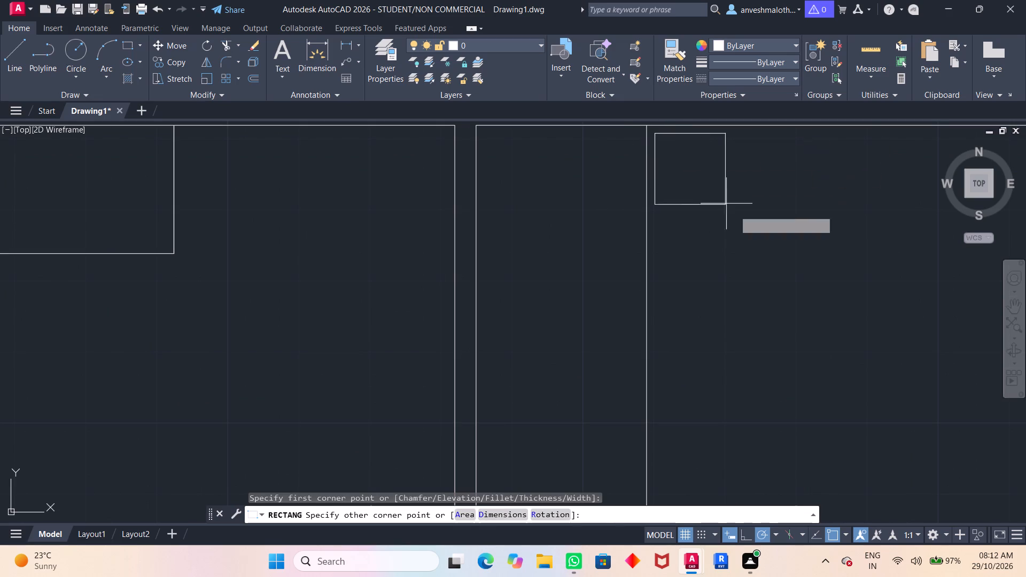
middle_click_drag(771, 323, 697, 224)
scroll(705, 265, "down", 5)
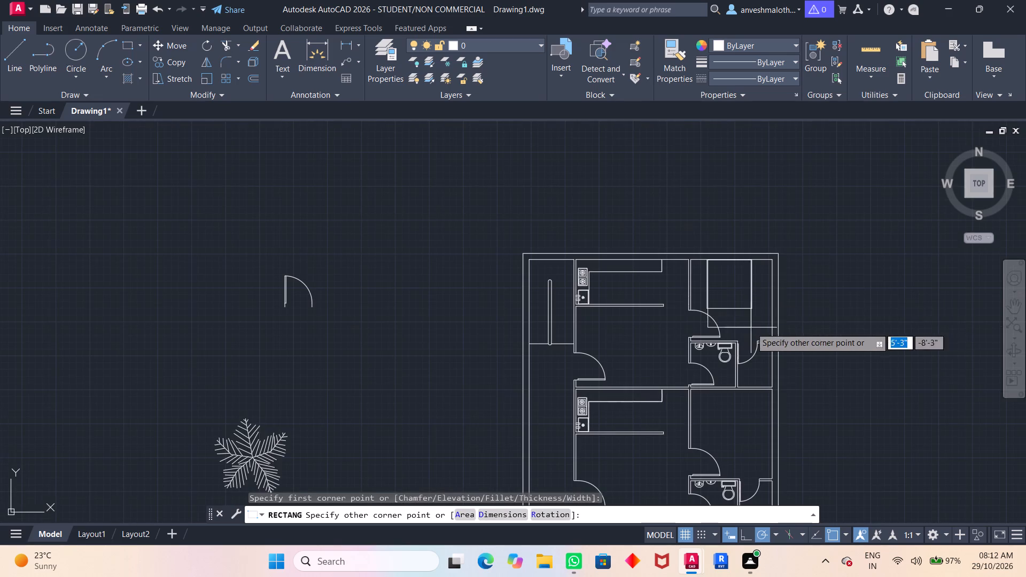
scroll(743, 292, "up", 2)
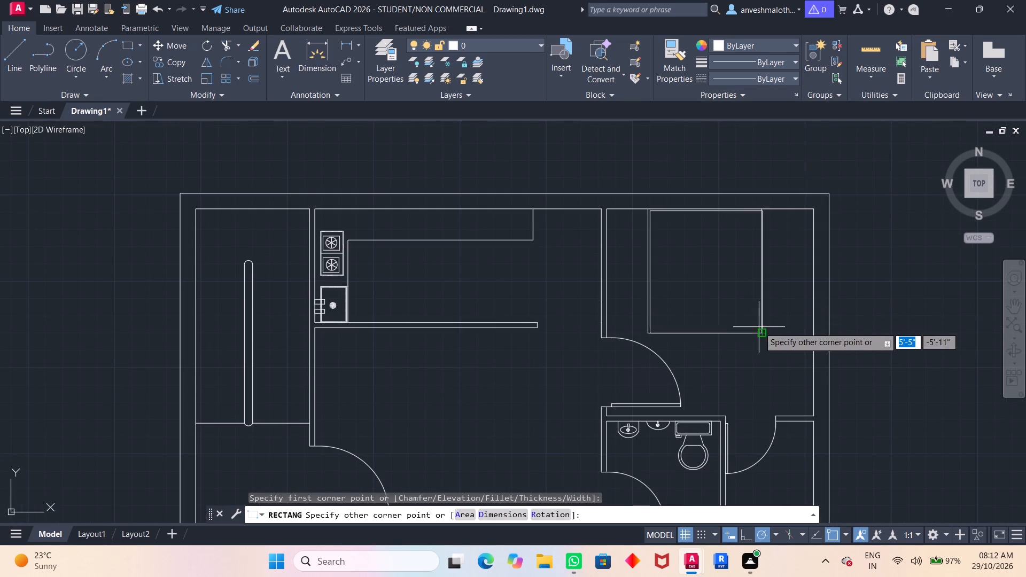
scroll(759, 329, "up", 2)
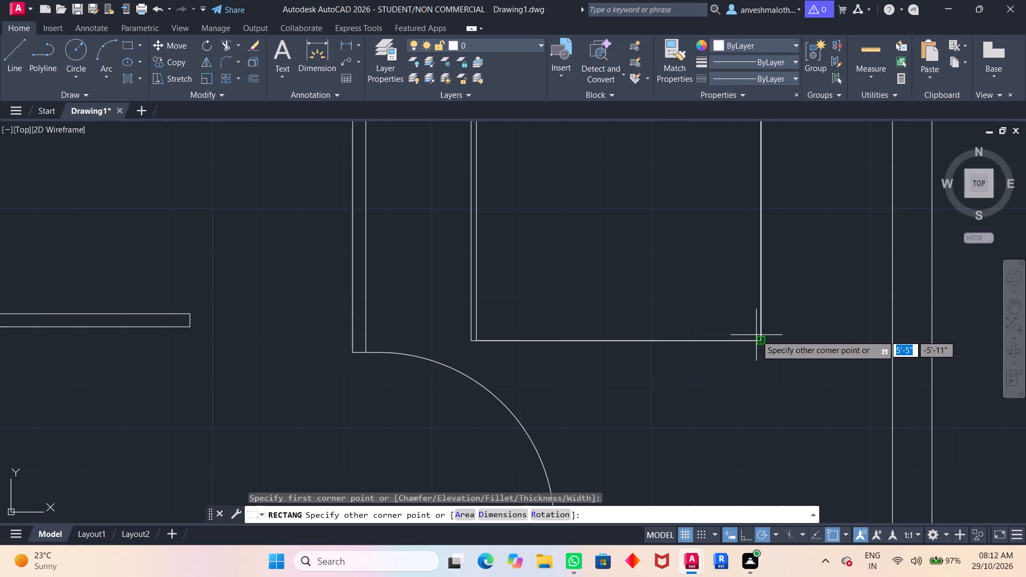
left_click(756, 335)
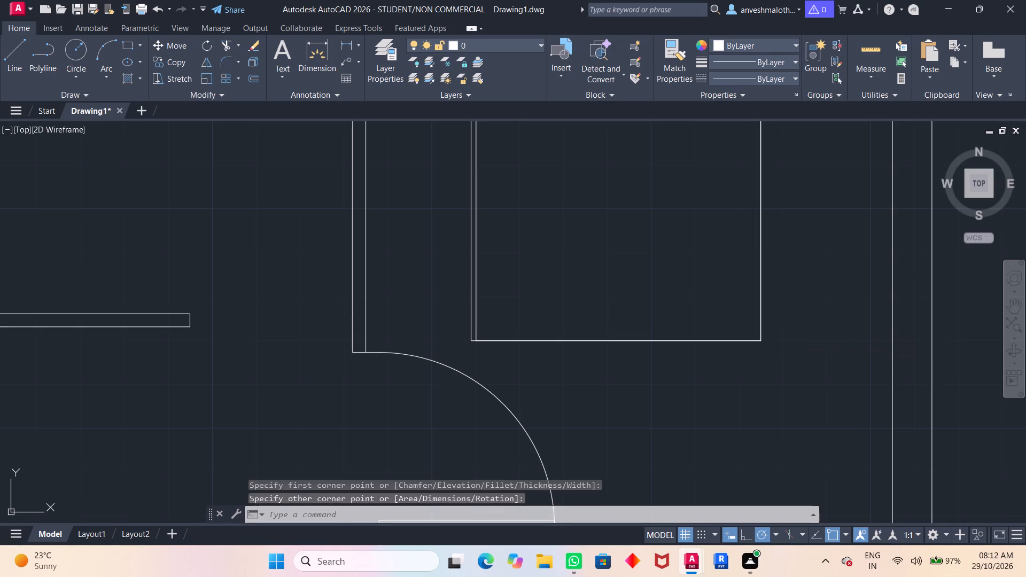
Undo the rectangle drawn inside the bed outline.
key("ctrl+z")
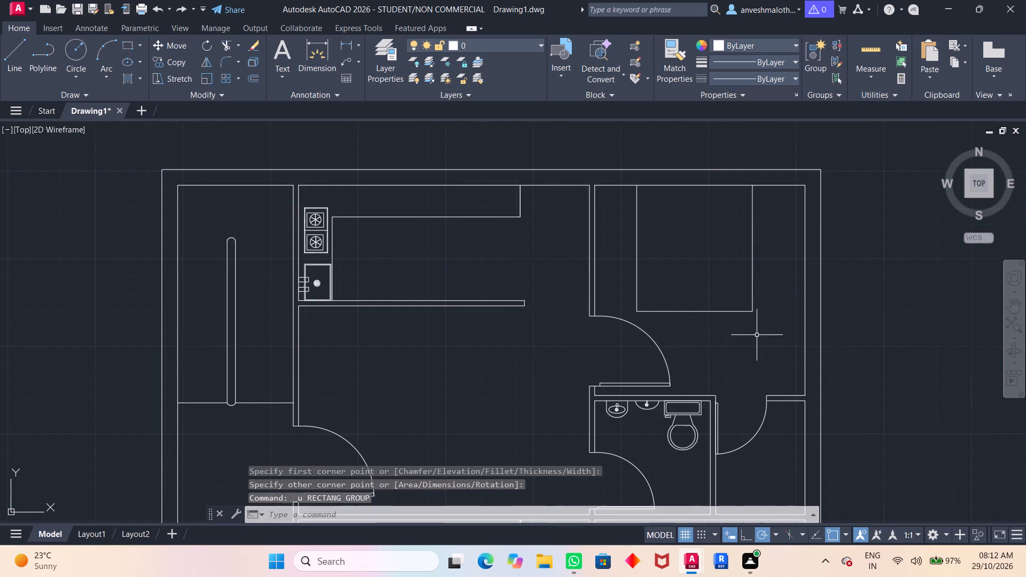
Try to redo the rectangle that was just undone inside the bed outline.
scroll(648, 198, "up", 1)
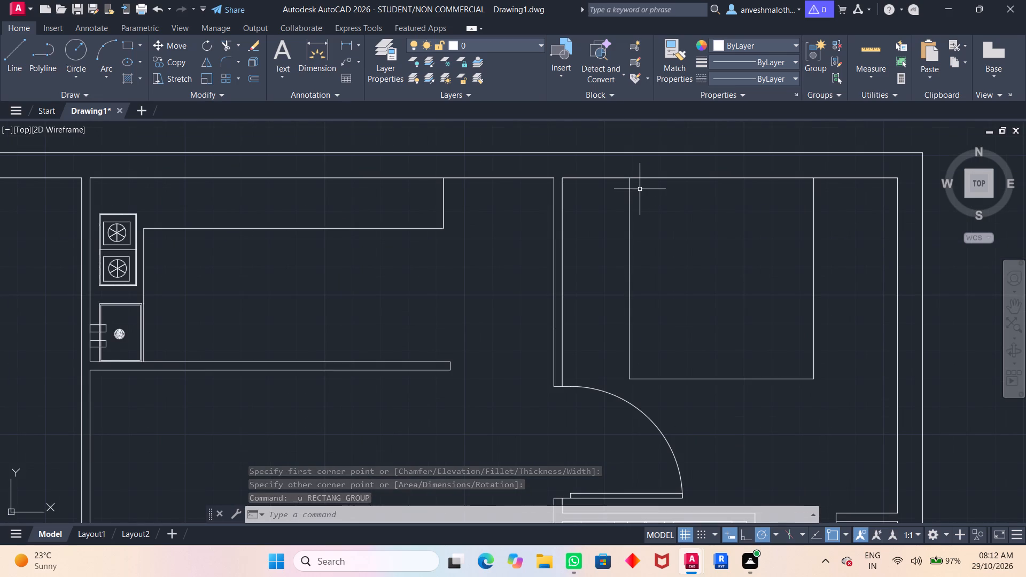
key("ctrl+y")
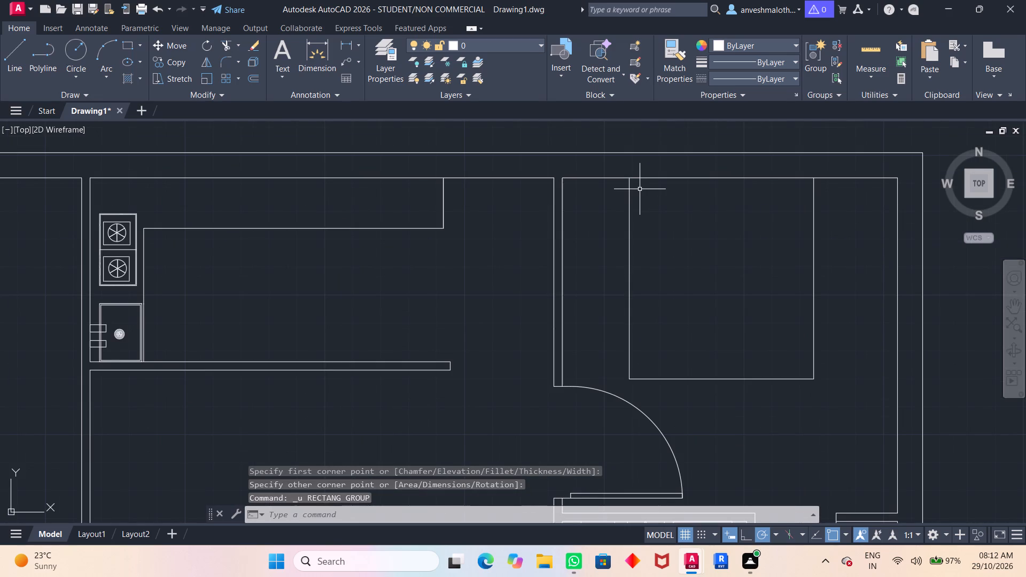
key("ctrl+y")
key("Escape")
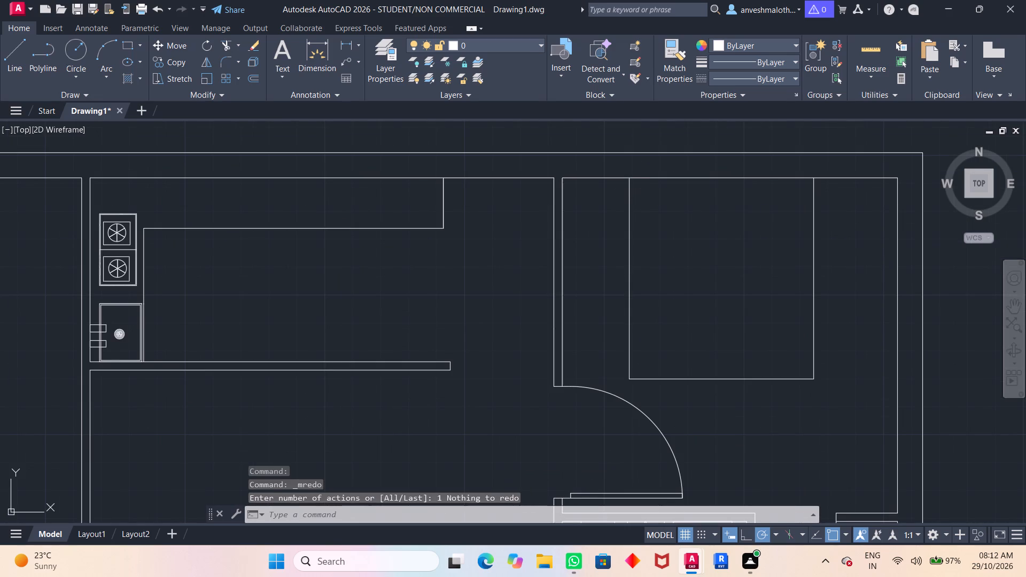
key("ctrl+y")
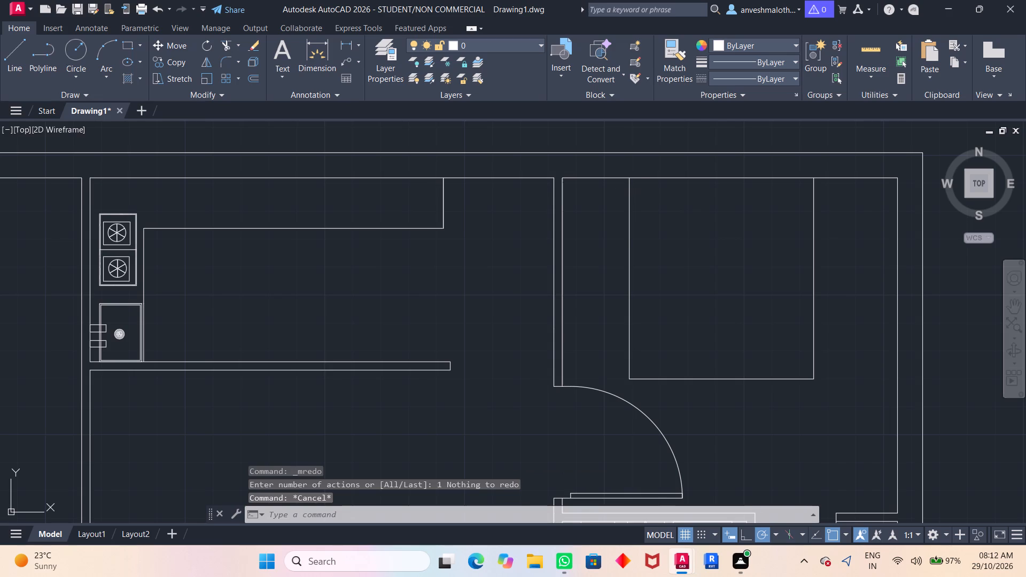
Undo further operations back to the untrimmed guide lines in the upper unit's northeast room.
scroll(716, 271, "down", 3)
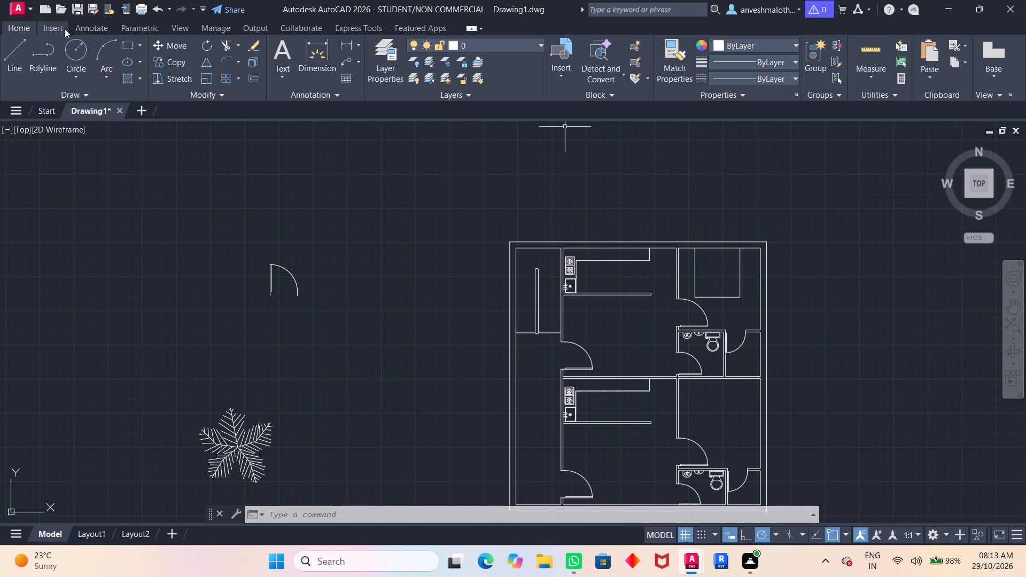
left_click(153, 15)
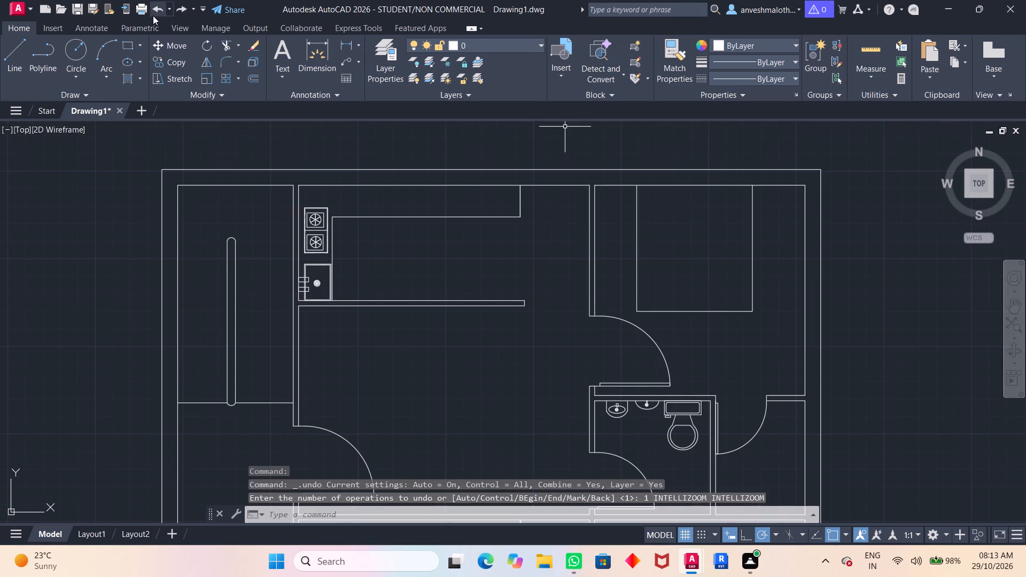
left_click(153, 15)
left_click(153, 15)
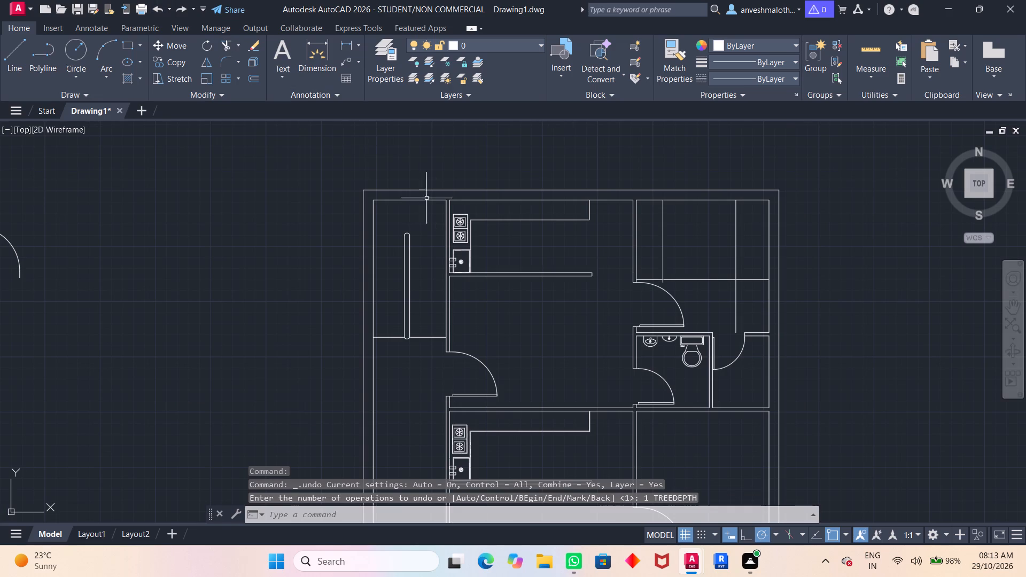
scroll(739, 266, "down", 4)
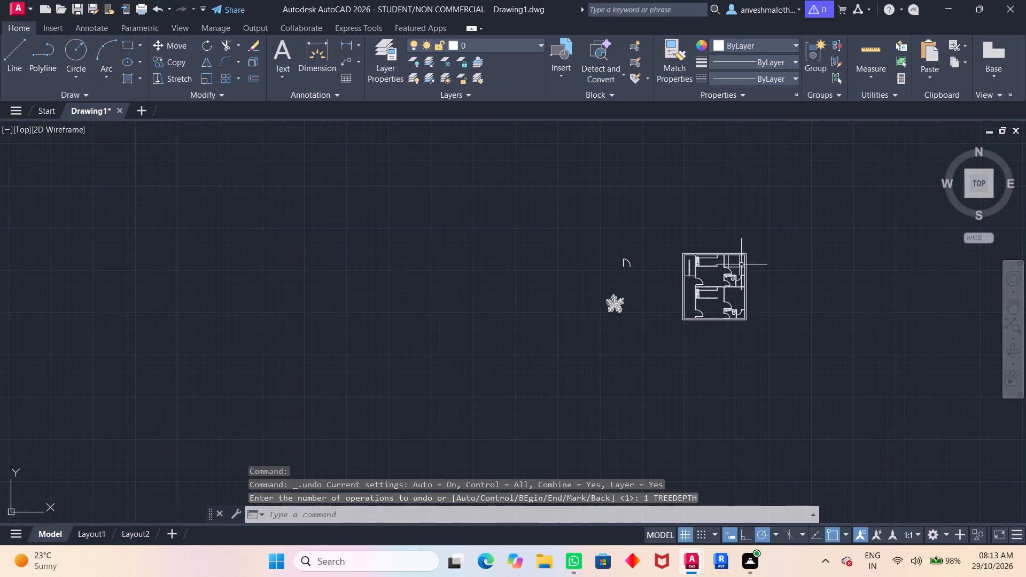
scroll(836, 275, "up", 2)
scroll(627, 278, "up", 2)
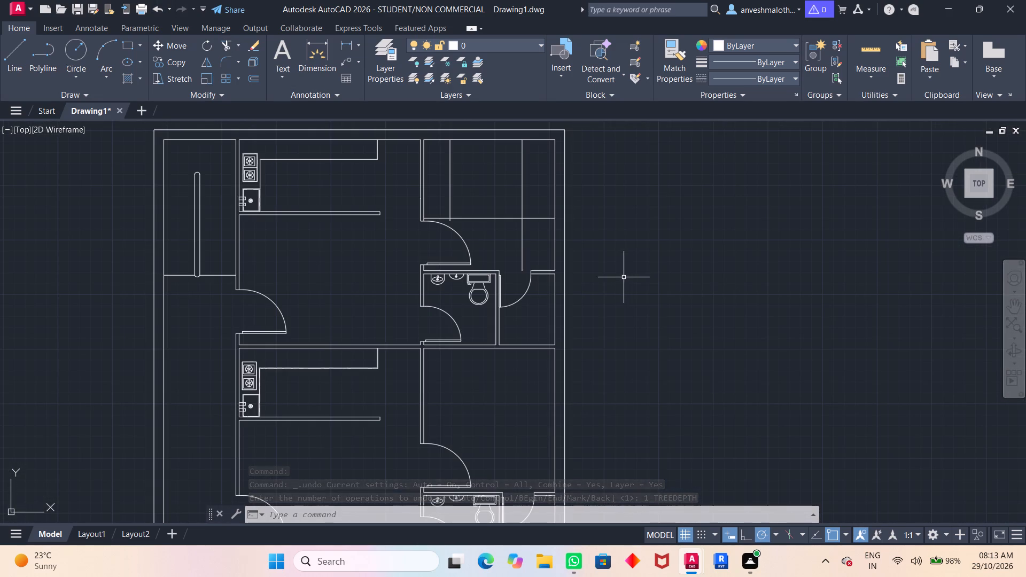
Trim the overshooting ends of the northeast room's guide lines to leave a rectangular bed outline against the north wall.
type("tr")
key("Return")
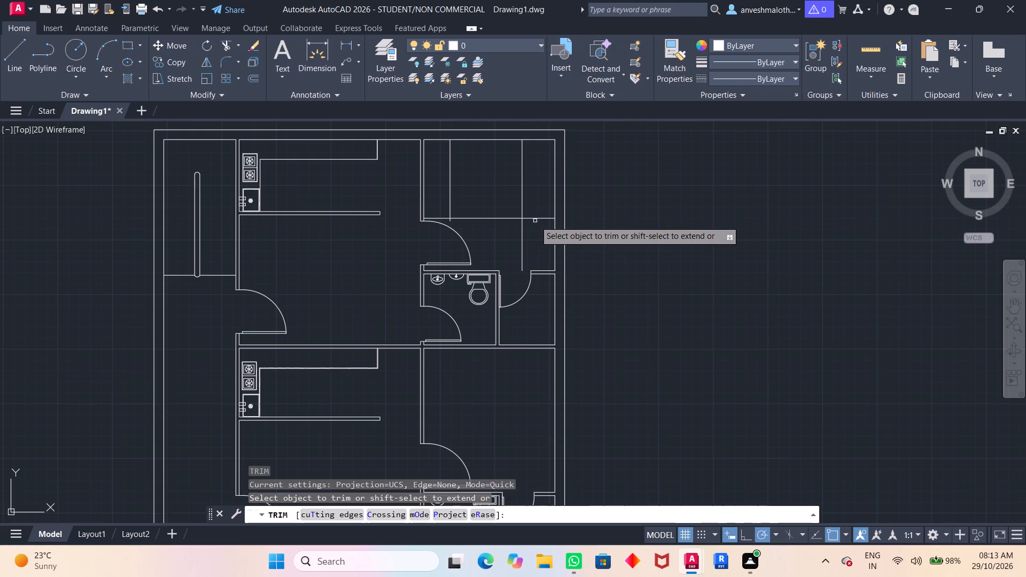
left_click(535, 217)
left_click(523, 233)
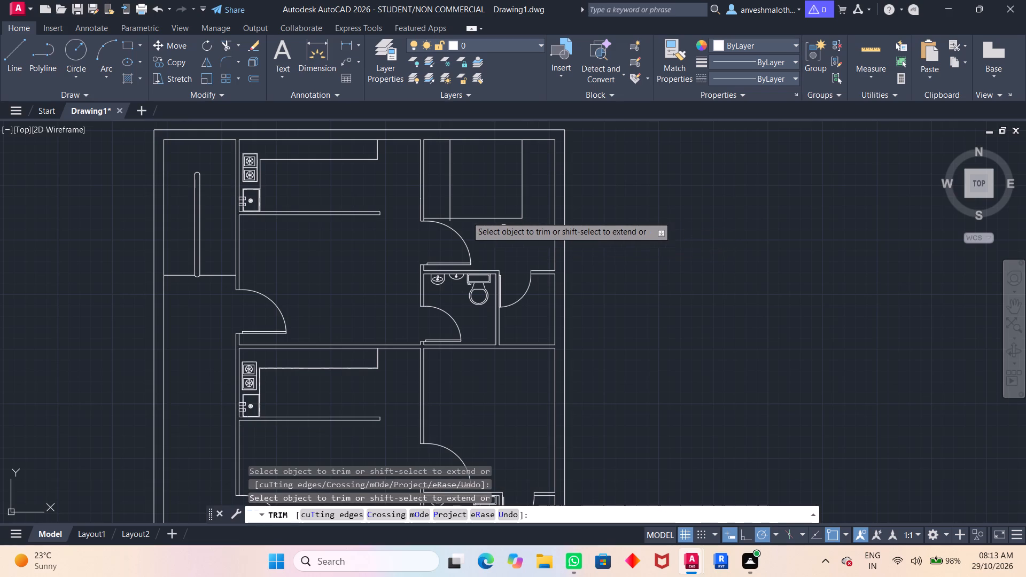
left_click(435, 218)
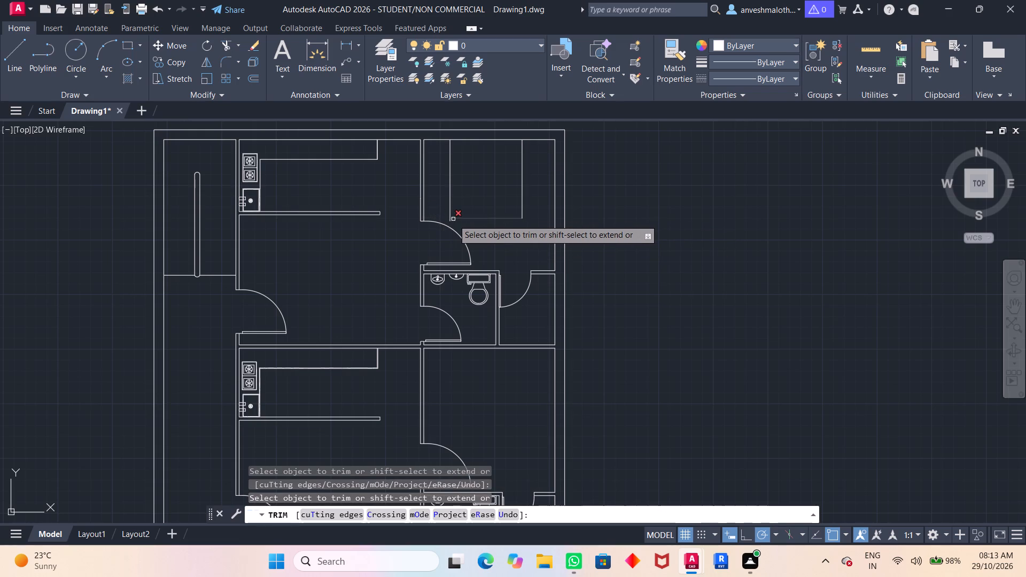
left_click(452, 221)
scroll(450, 221, "up", 2)
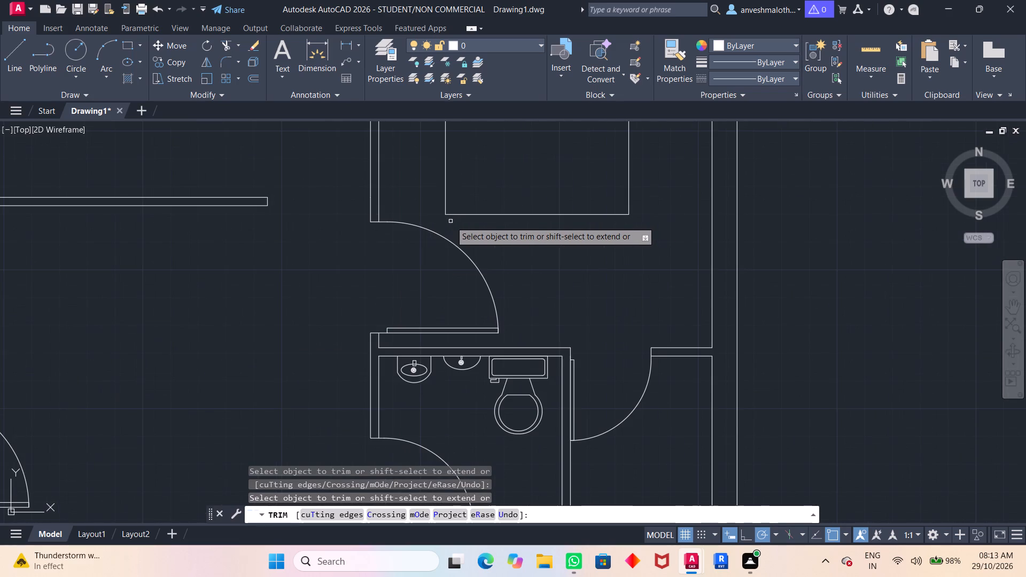
key("space")
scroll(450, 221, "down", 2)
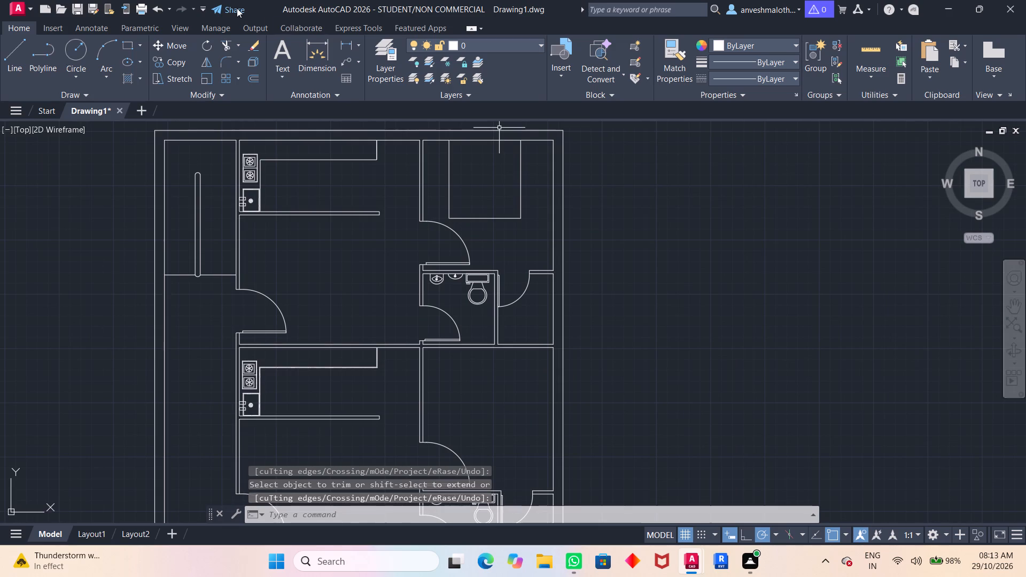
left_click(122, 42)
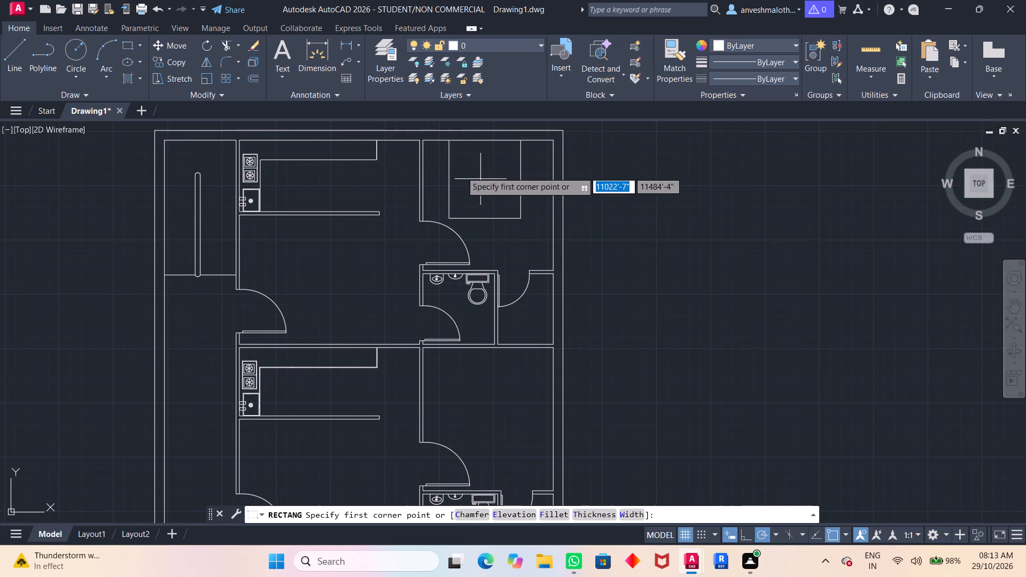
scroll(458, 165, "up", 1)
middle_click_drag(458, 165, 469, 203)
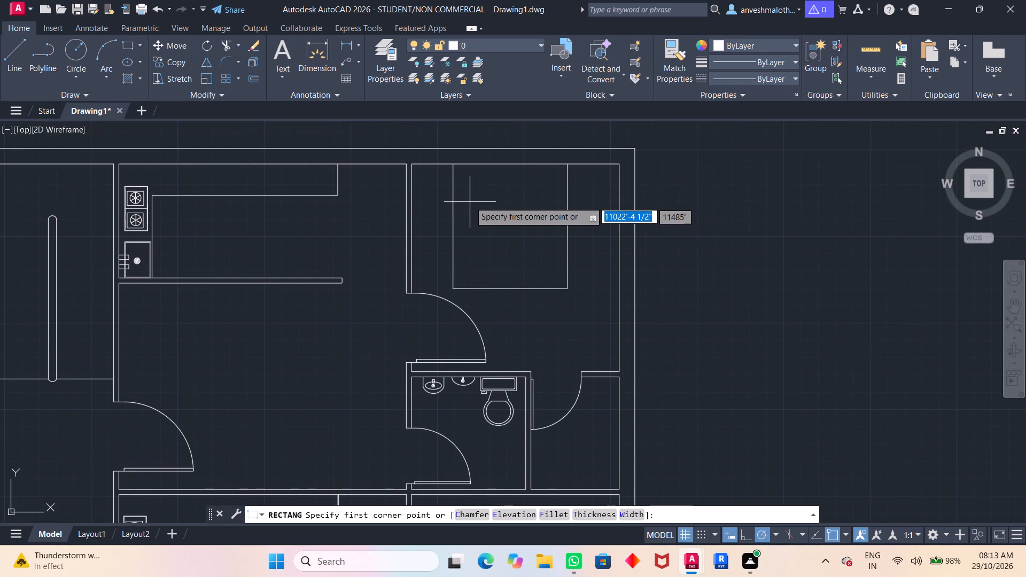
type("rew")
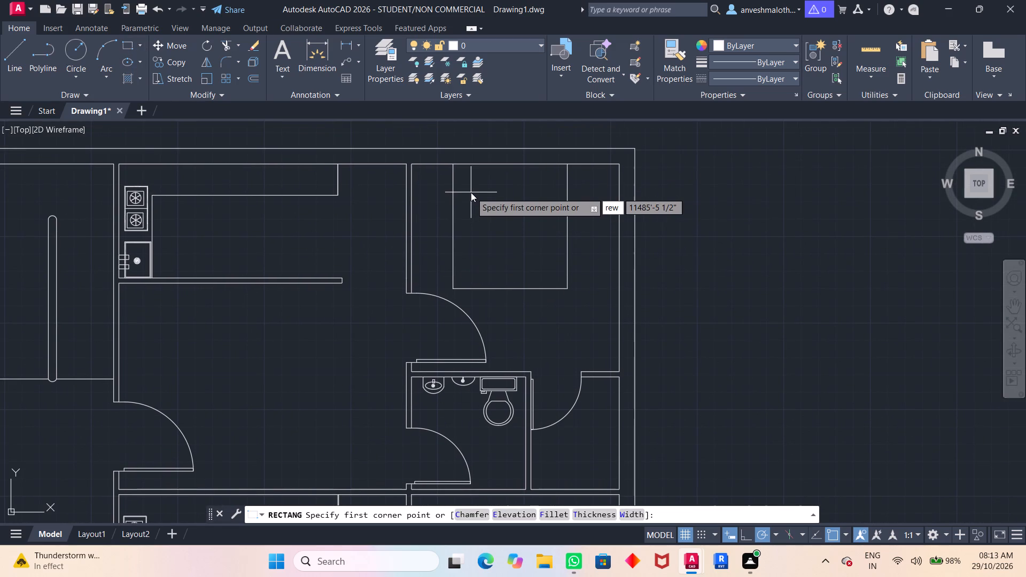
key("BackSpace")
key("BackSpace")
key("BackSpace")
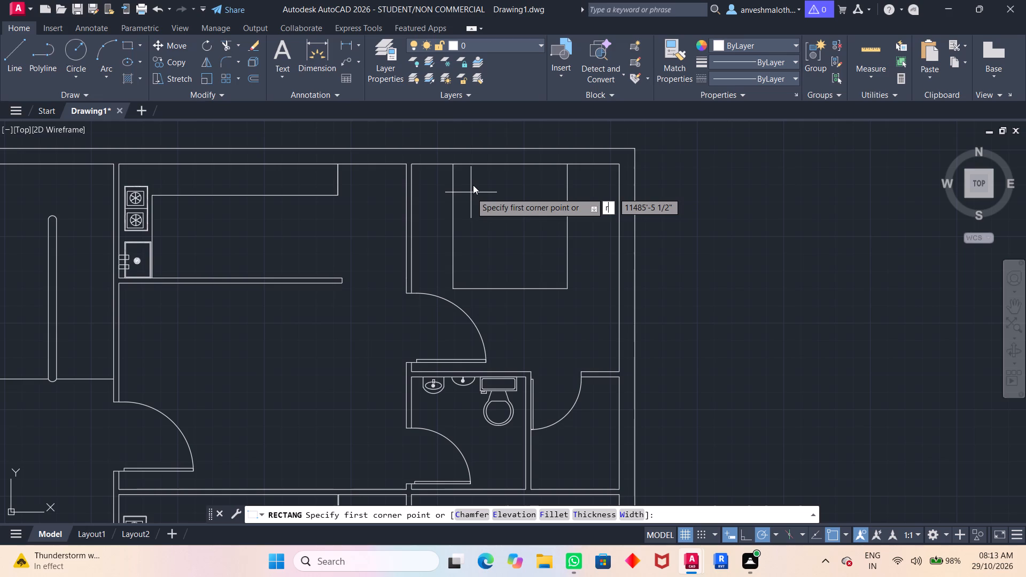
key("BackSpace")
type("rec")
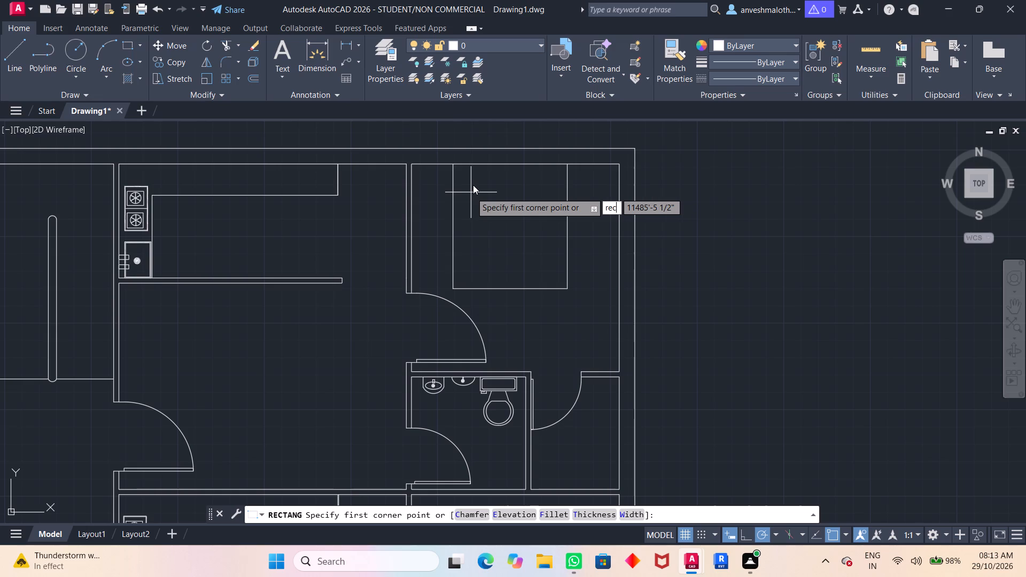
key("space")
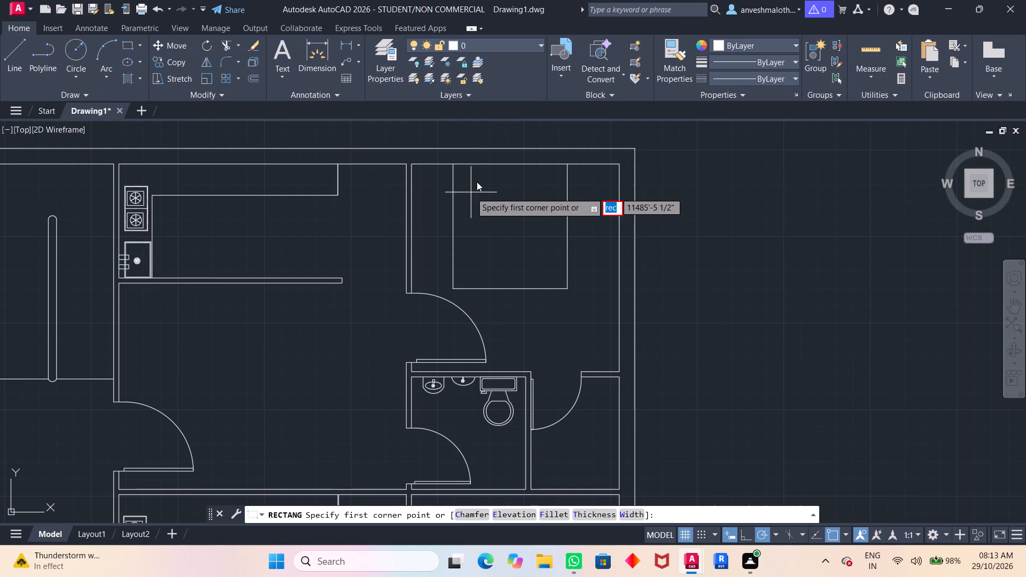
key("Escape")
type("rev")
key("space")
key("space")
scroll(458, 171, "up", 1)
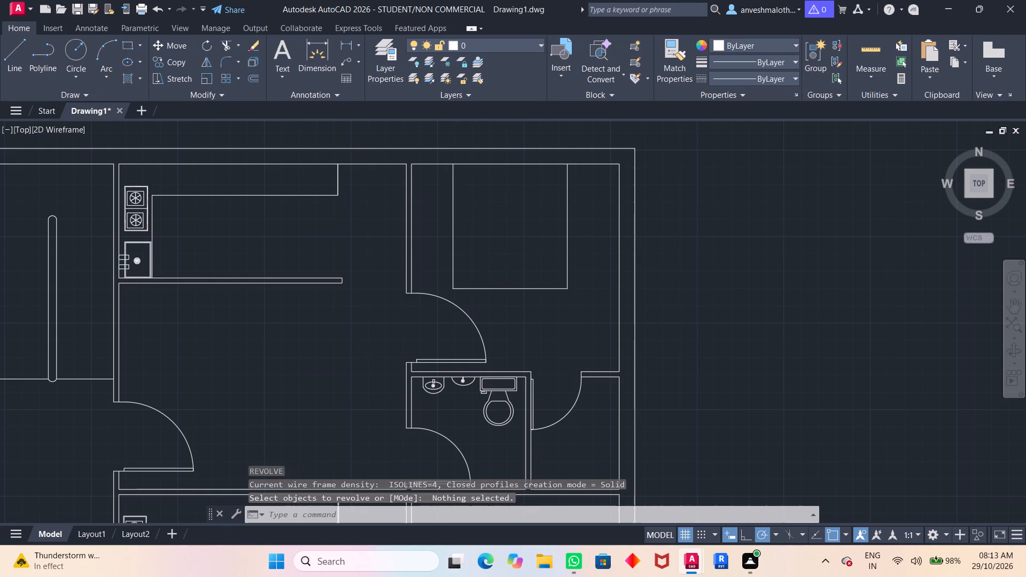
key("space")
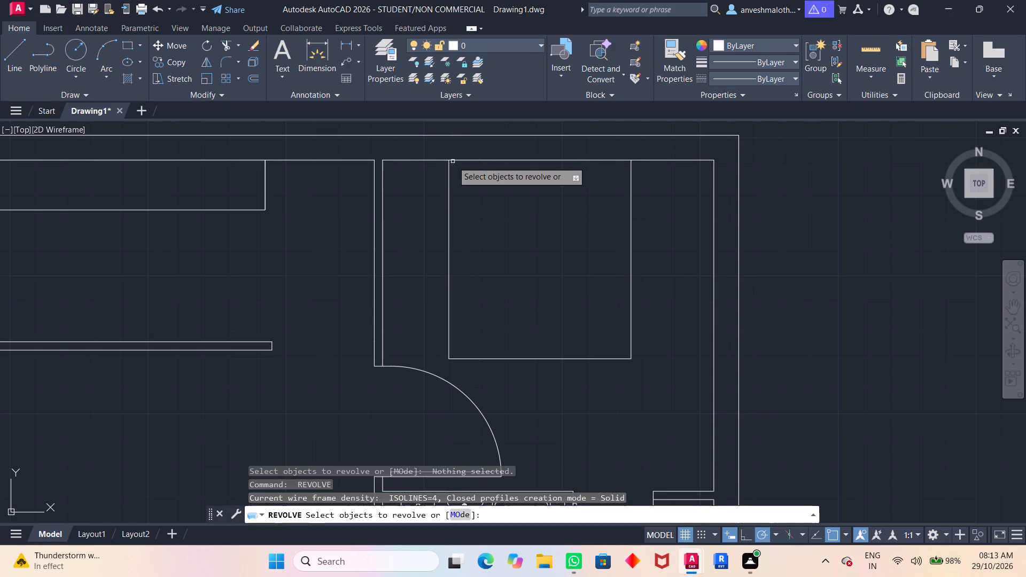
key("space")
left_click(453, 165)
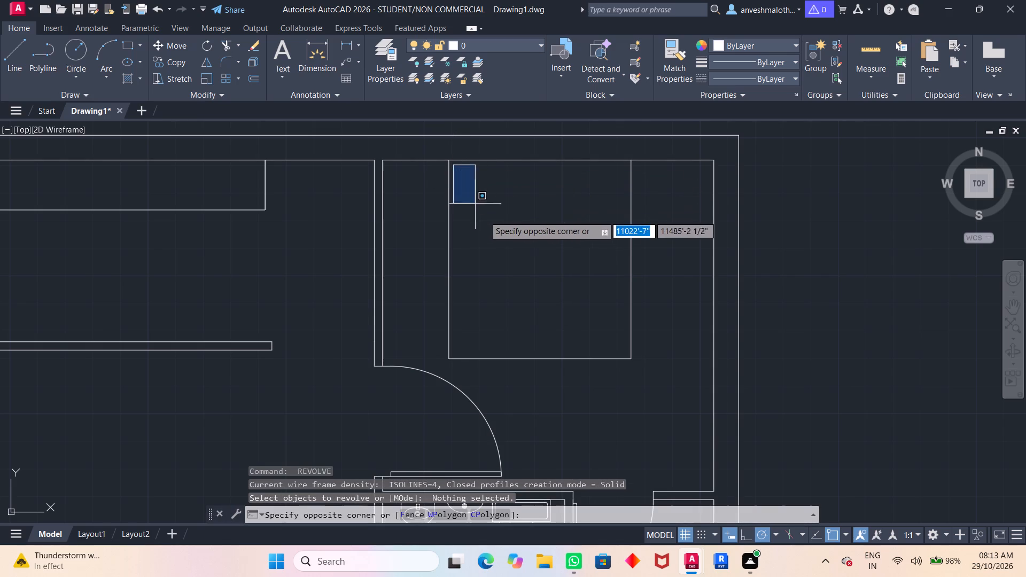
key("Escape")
Draw an inset rectangle of about 5'-3" by 5'-9" just inside the bed outline in the northeast room.
type("re")
left_click(534, 272)
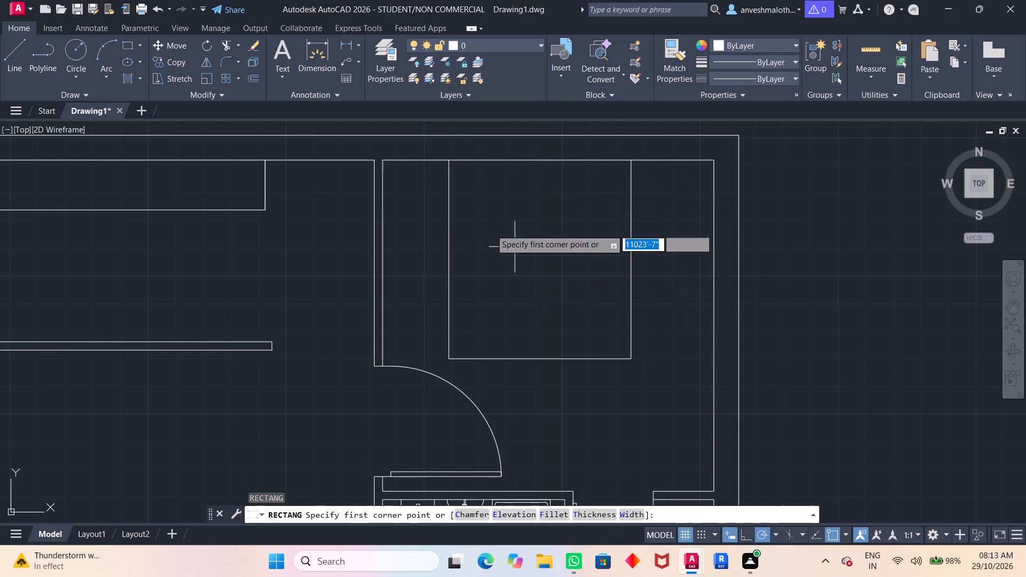
scroll(460, 177, "up", 2)
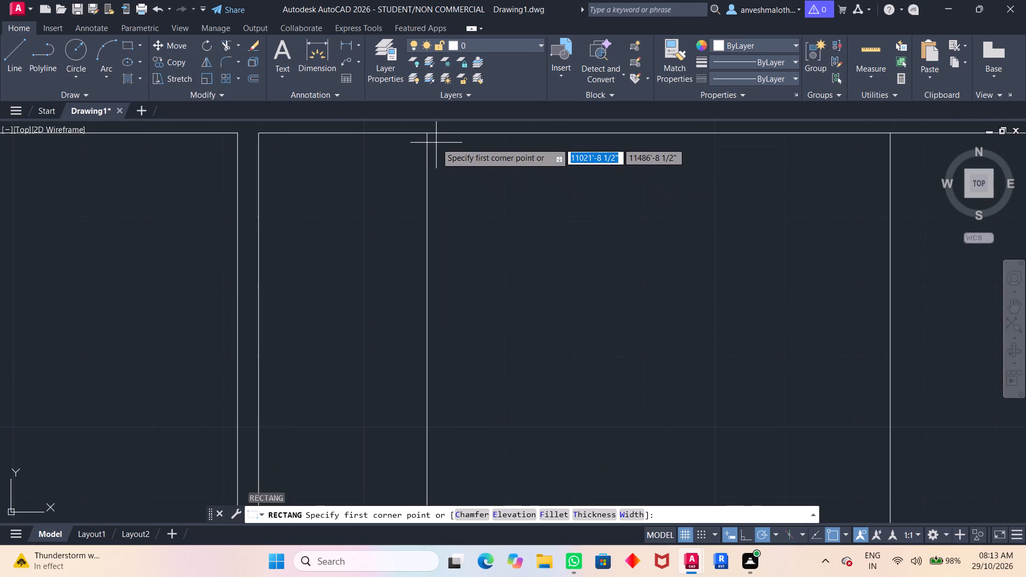
left_click(436, 143)
middle_click_drag(693, 406, 539, 241)
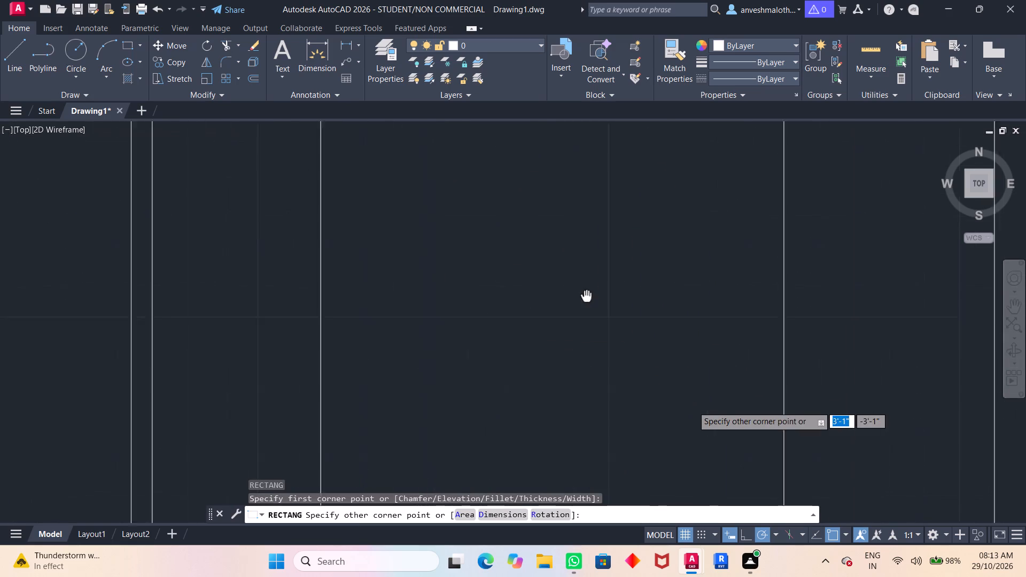
middle_click_drag(539, 241, 531, 230)
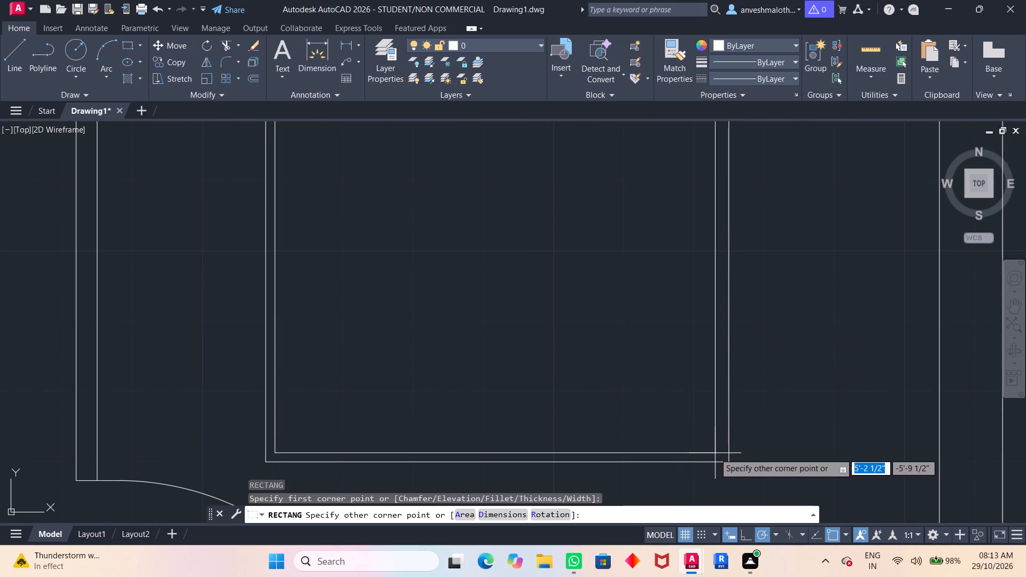
left_click(719, 449)
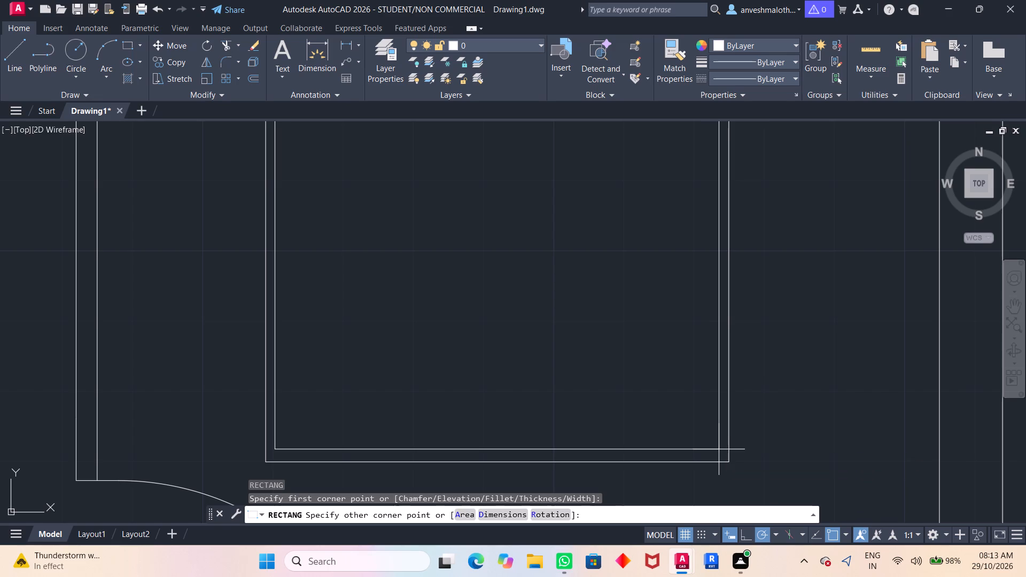
scroll(719, 393, "down", 3)
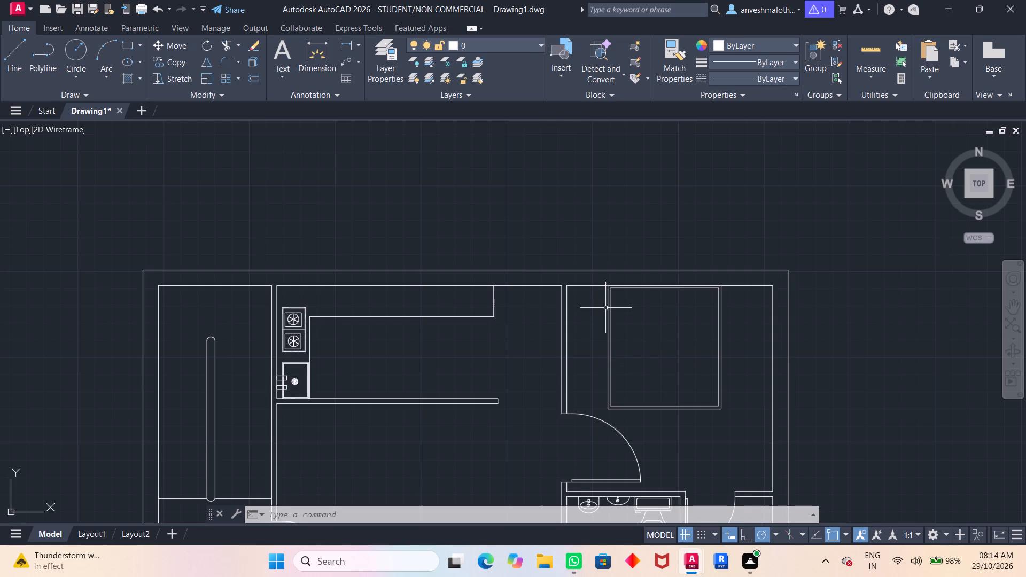
key("space")
key("Escape")
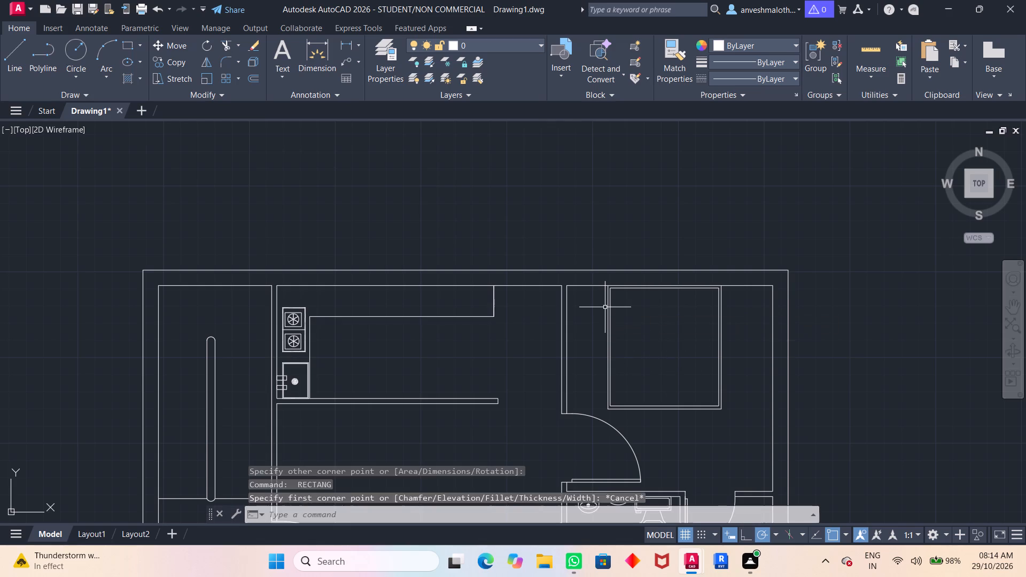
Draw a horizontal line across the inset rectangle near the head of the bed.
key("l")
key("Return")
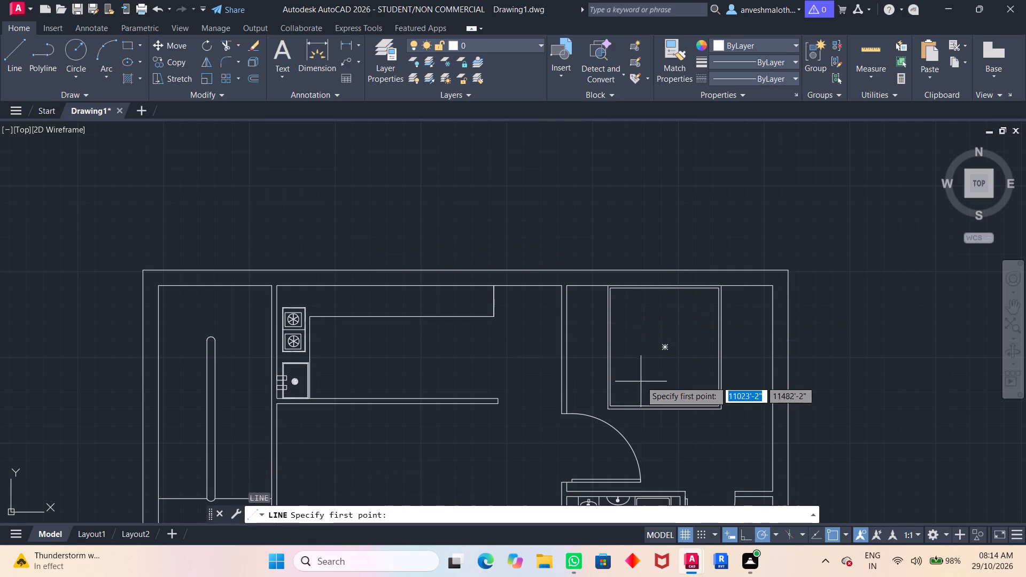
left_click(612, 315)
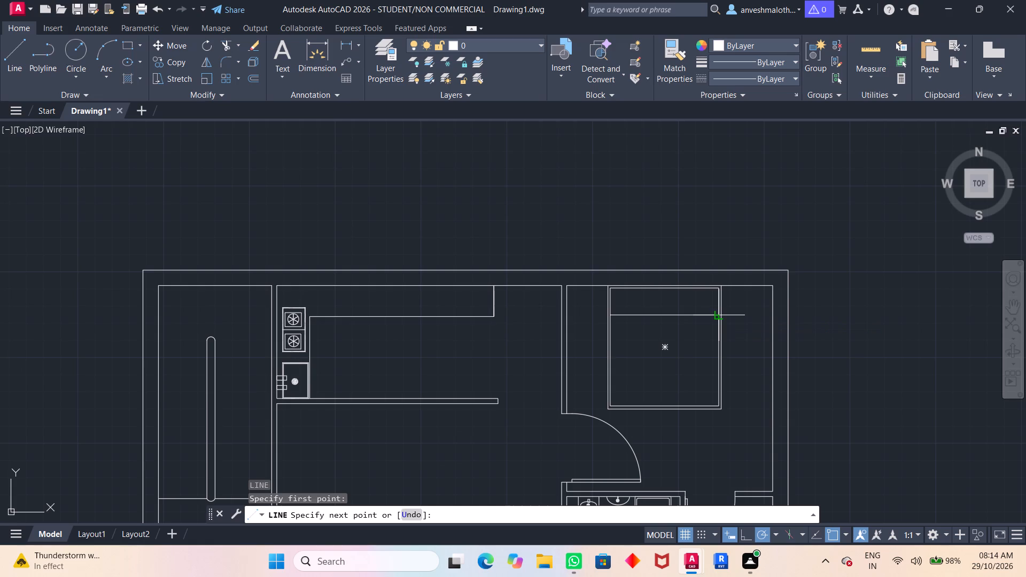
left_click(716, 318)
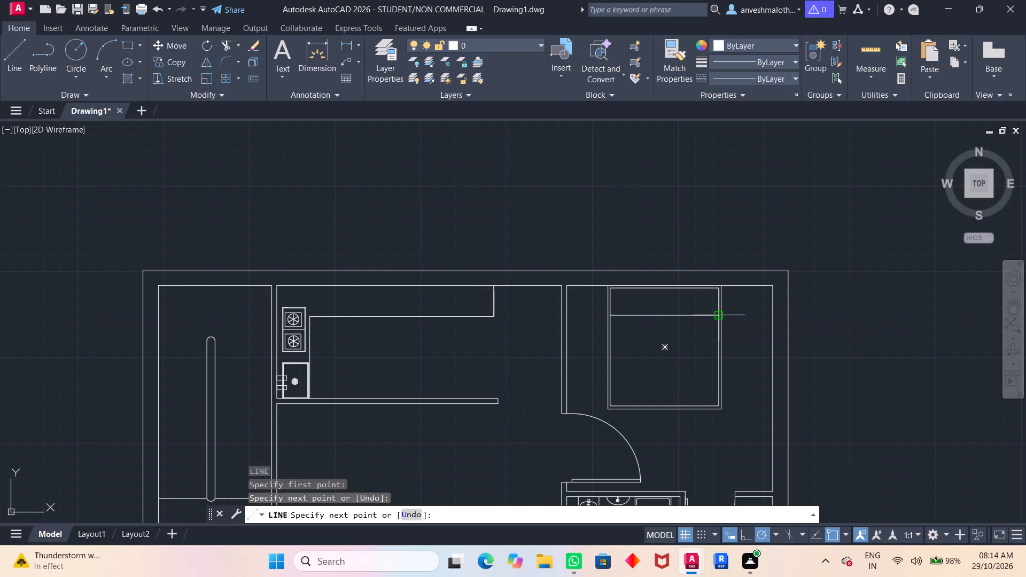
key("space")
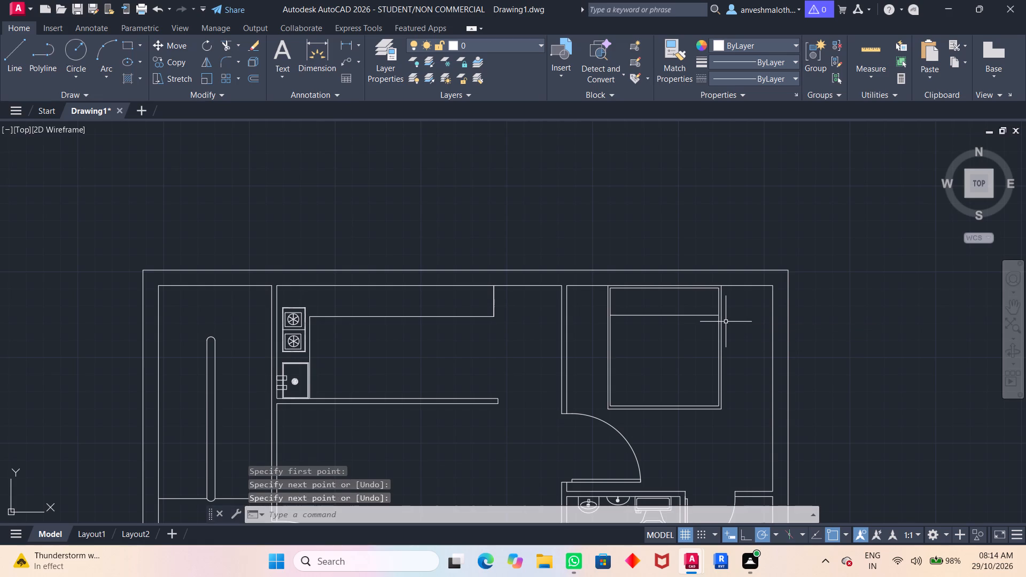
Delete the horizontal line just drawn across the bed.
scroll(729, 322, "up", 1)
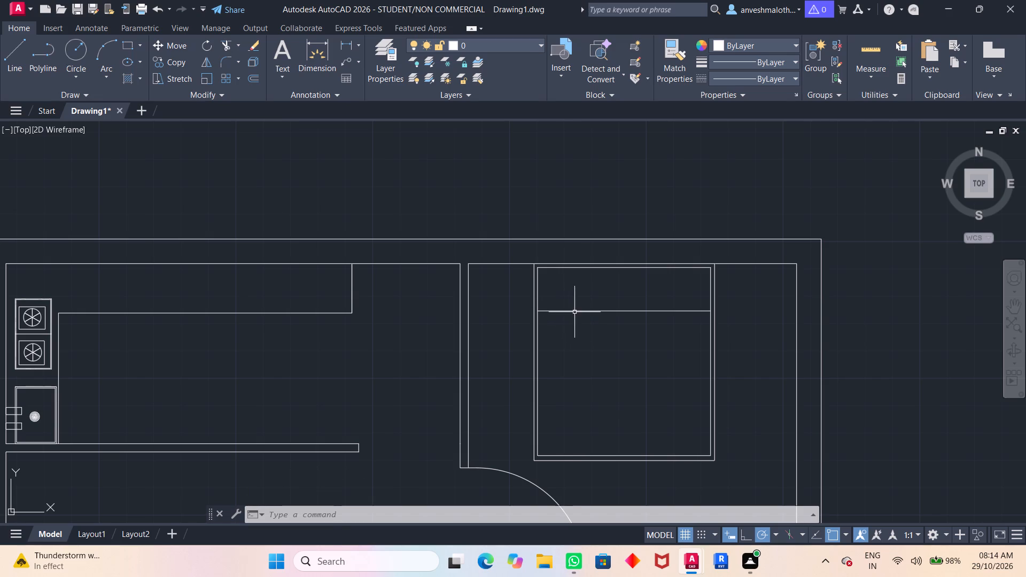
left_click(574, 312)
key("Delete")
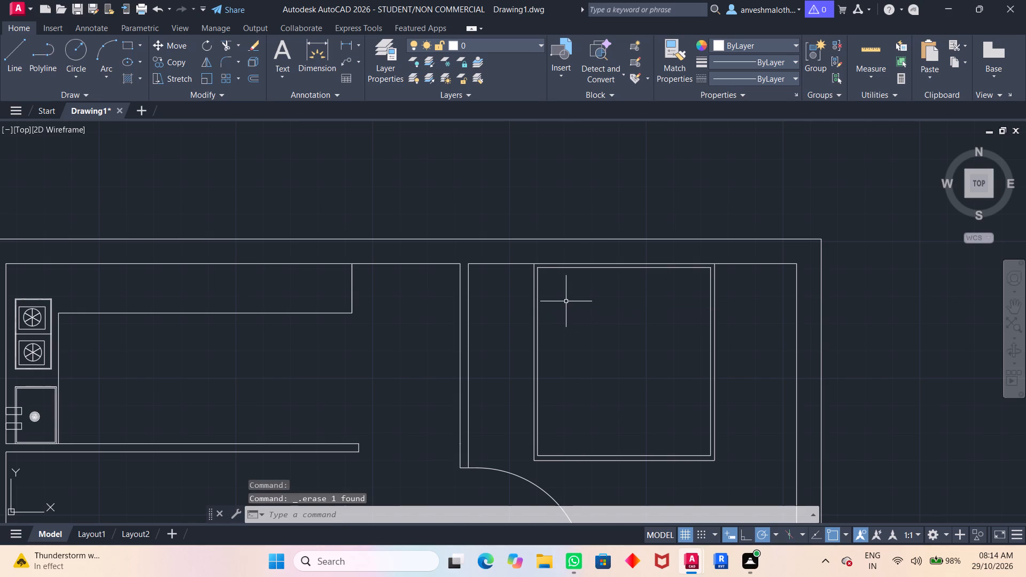
Draw a horizontal line between the inset rectangle's two long sides, closer to the head of the bed.
key("l")
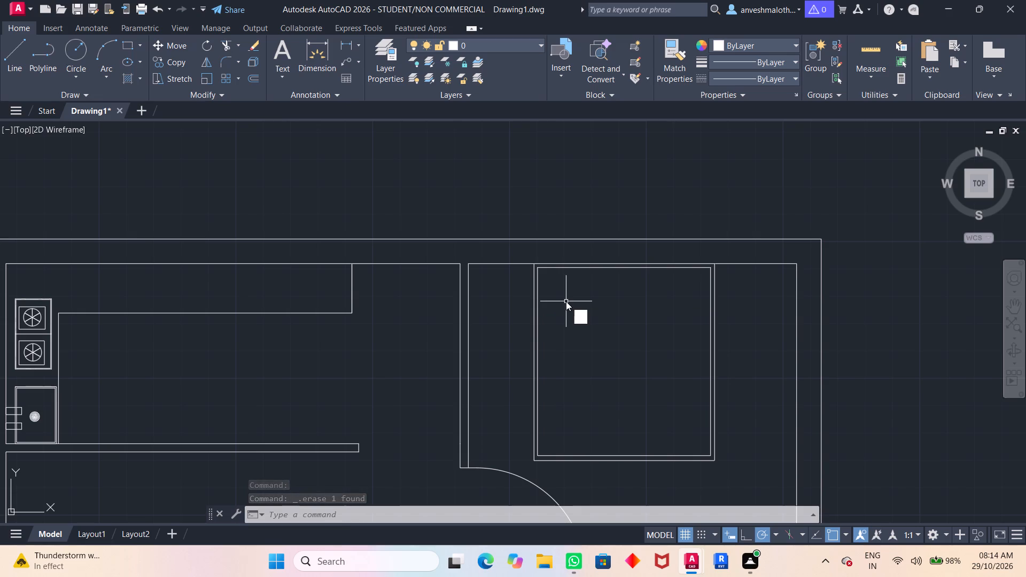
key("Return")
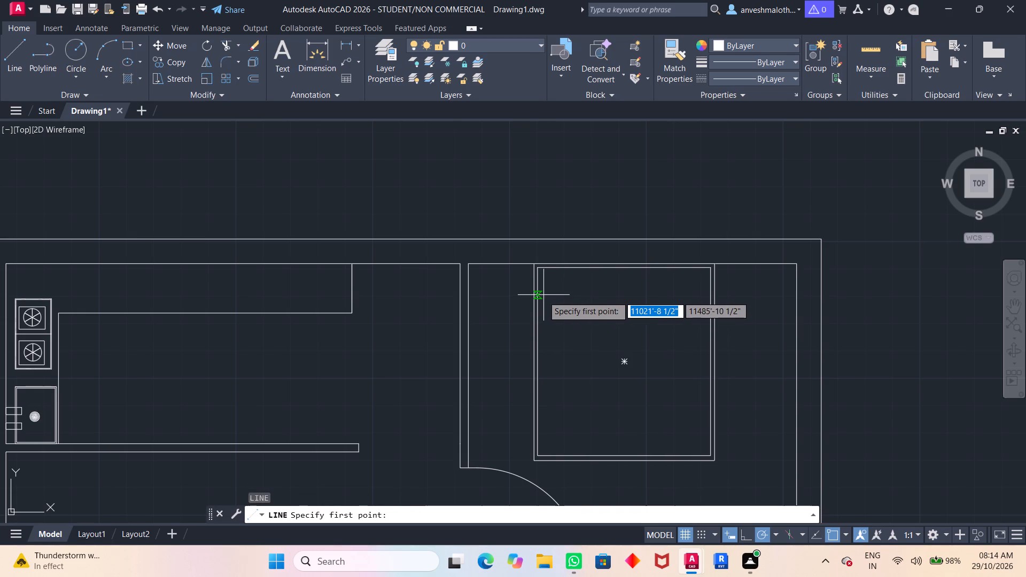
left_click(539, 299)
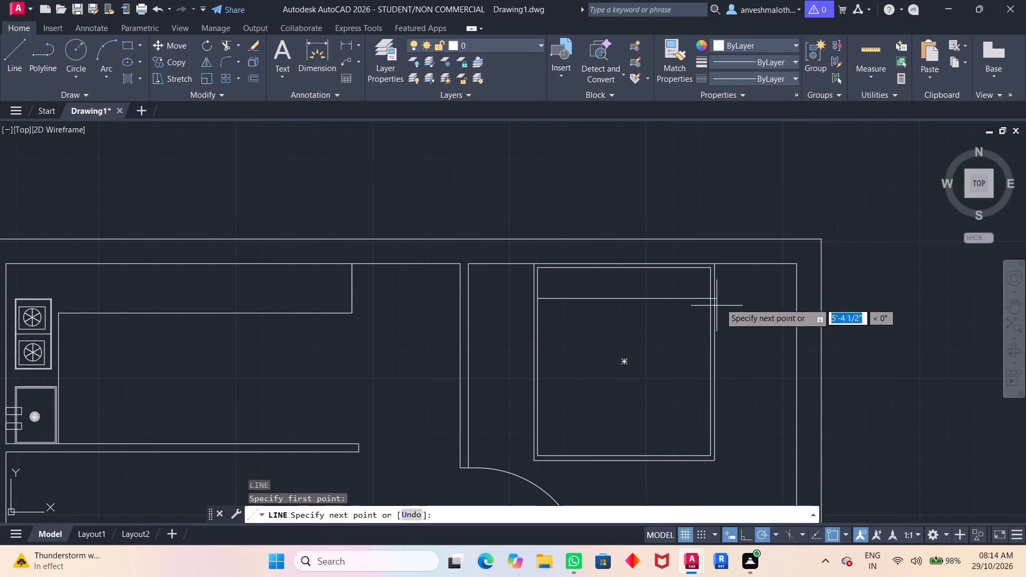
left_click(710, 296)
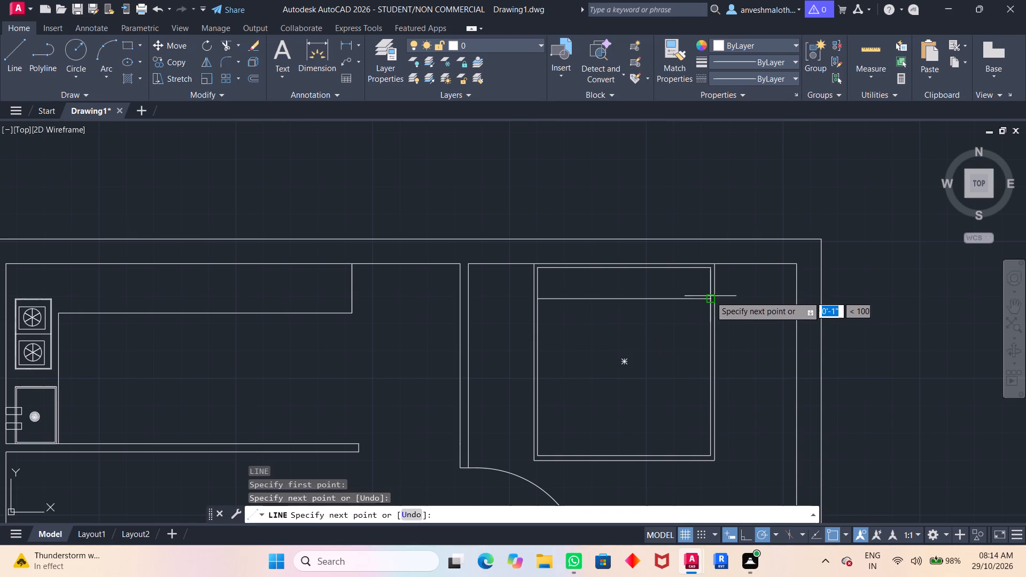
key("space")
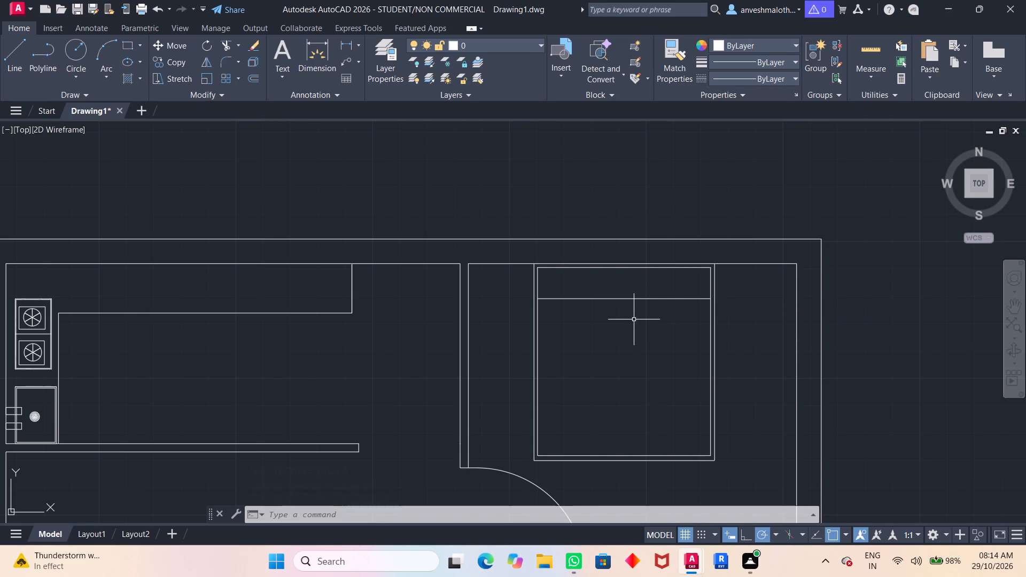
Draw a mattress rectangle below the headboard line, just inside the bed's inset rectangle.
scroll(548, 303, "up", 2)
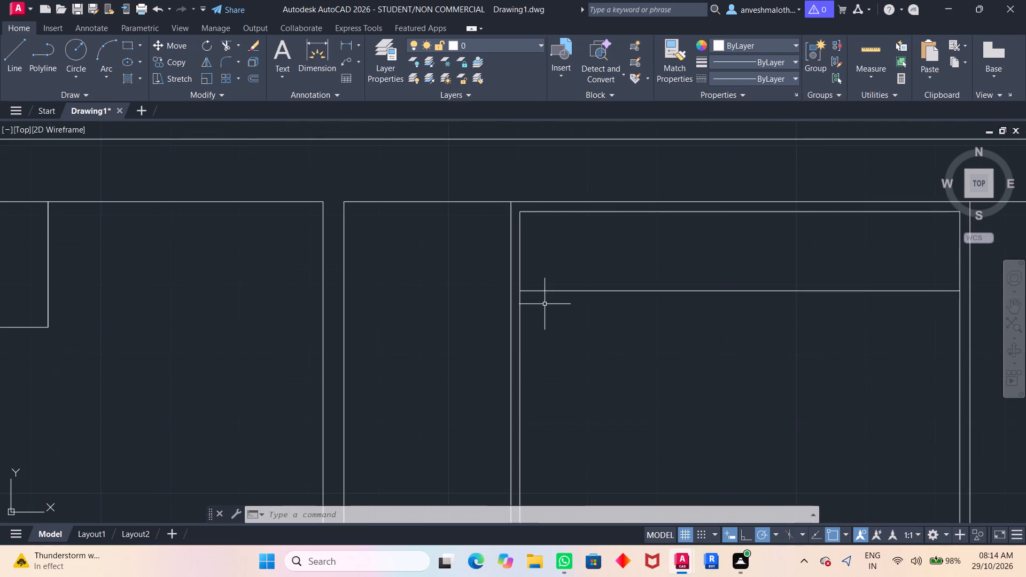
scroll(538, 295, "down", 2)
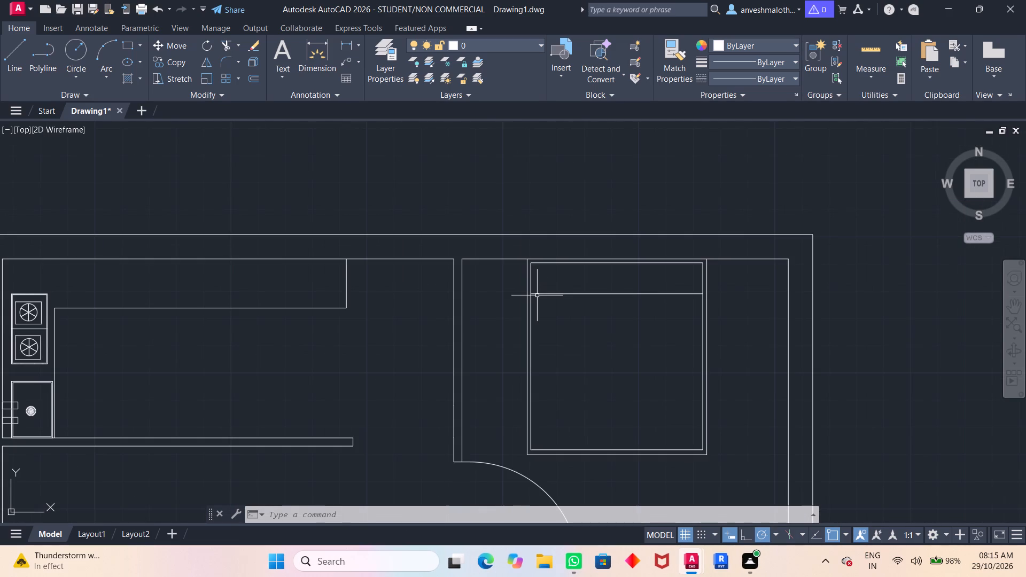
scroll(537, 295, "down", 1)
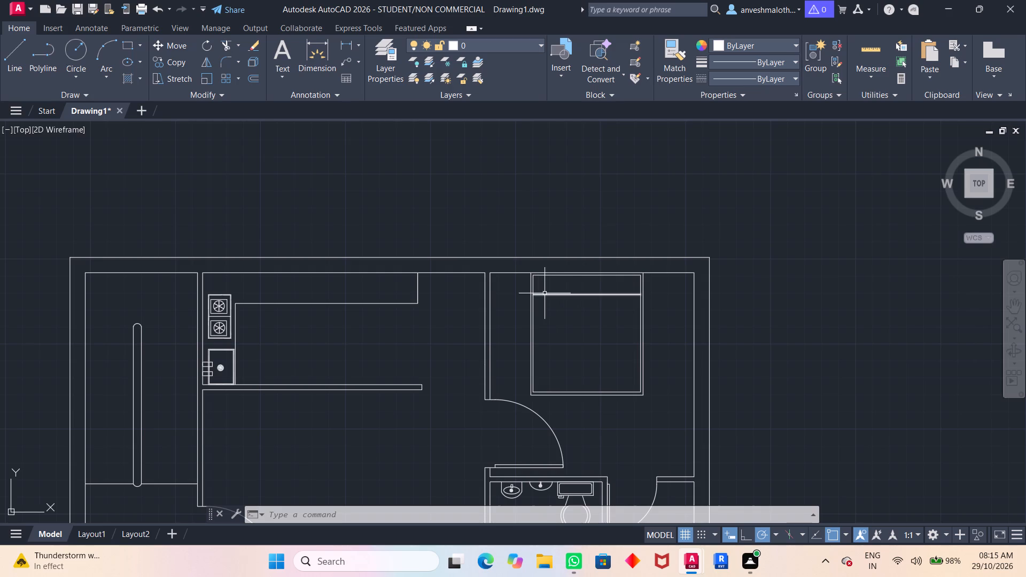
scroll(545, 294, "up", 1)
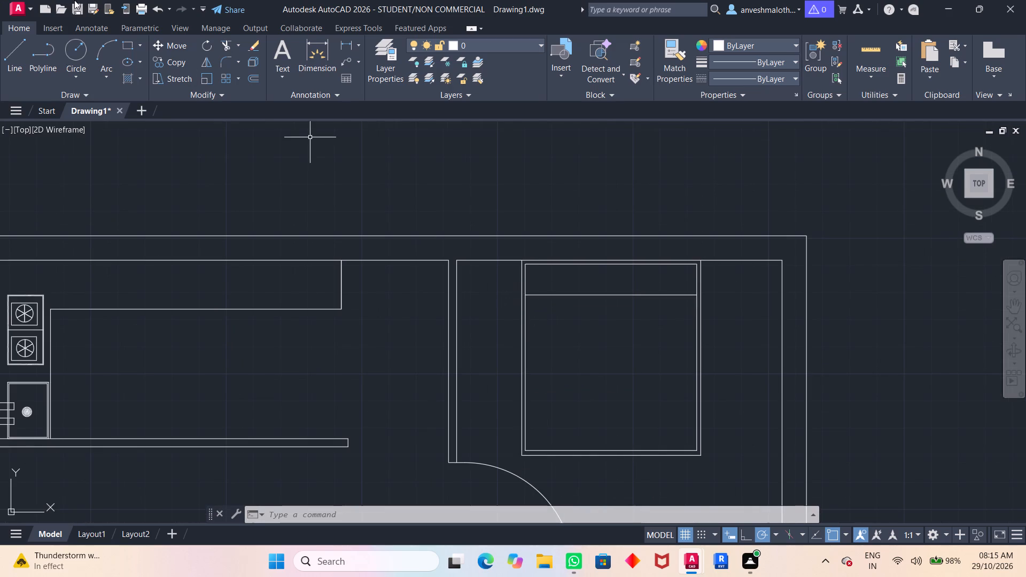
left_click(125, 40)
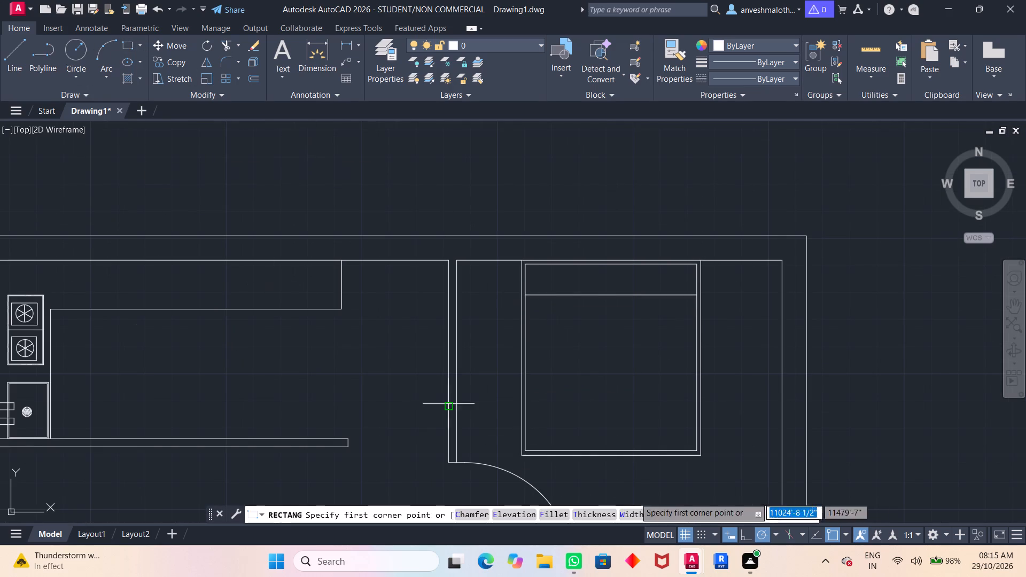
scroll(531, 296, "up", 4)
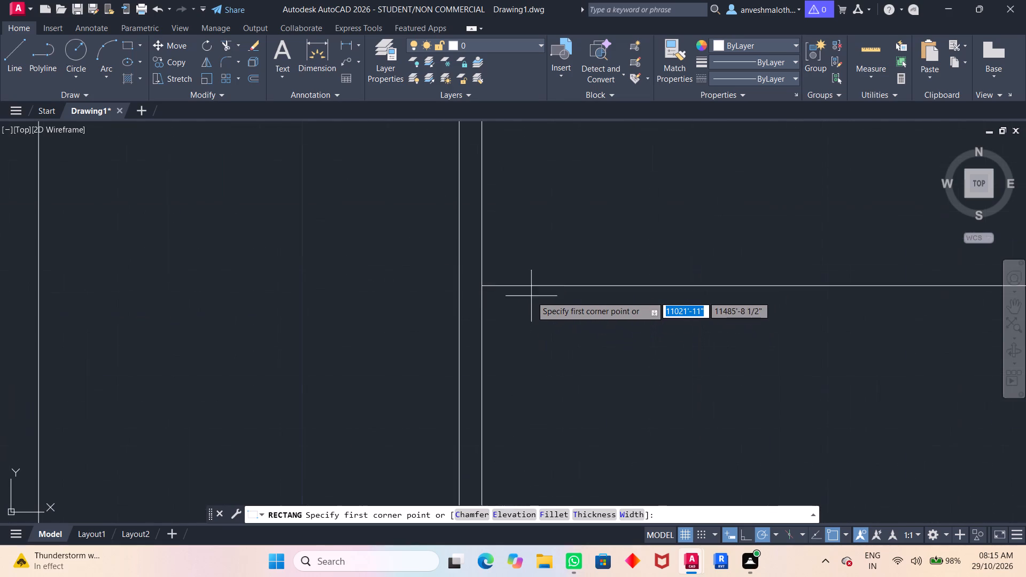
left_click(490, 297)
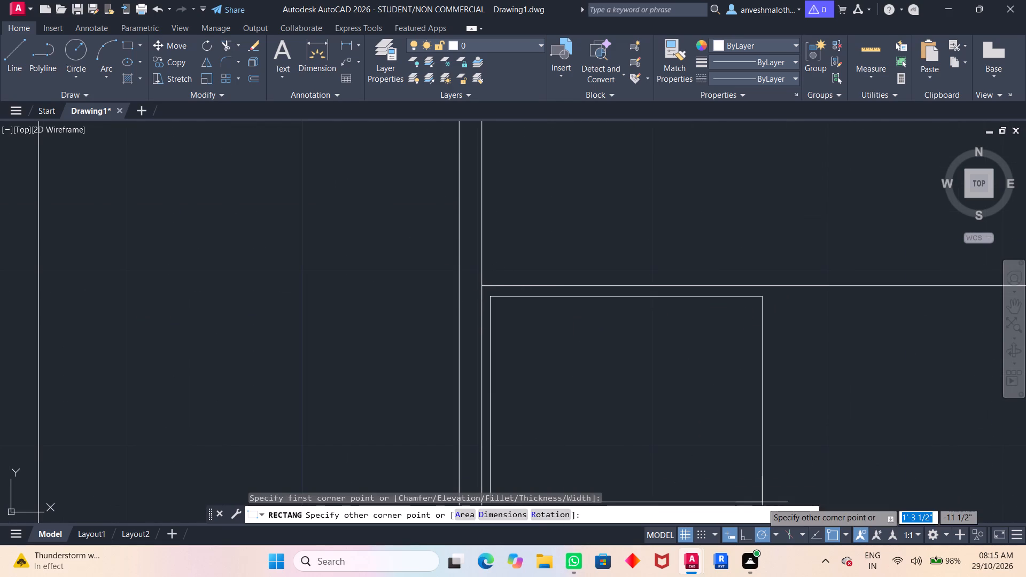
middle_click_drag(762, 502, 736, 300)
scroll(915, 416, "down", 1)
middle_click_drag(916, 418, 516, 349)
scroll(567, 371, "down", 4)
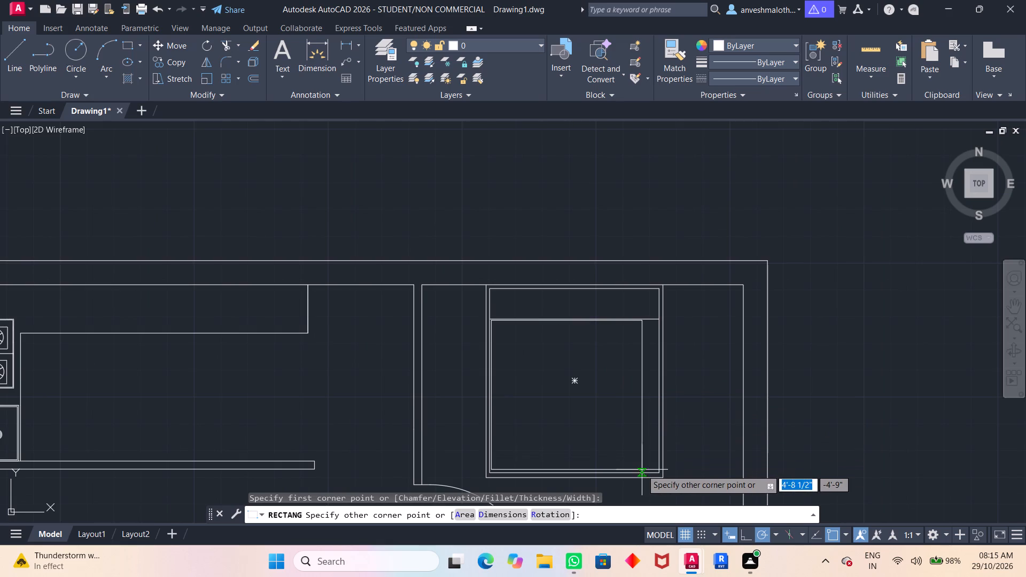
scroll(657, 472, "up", 4)
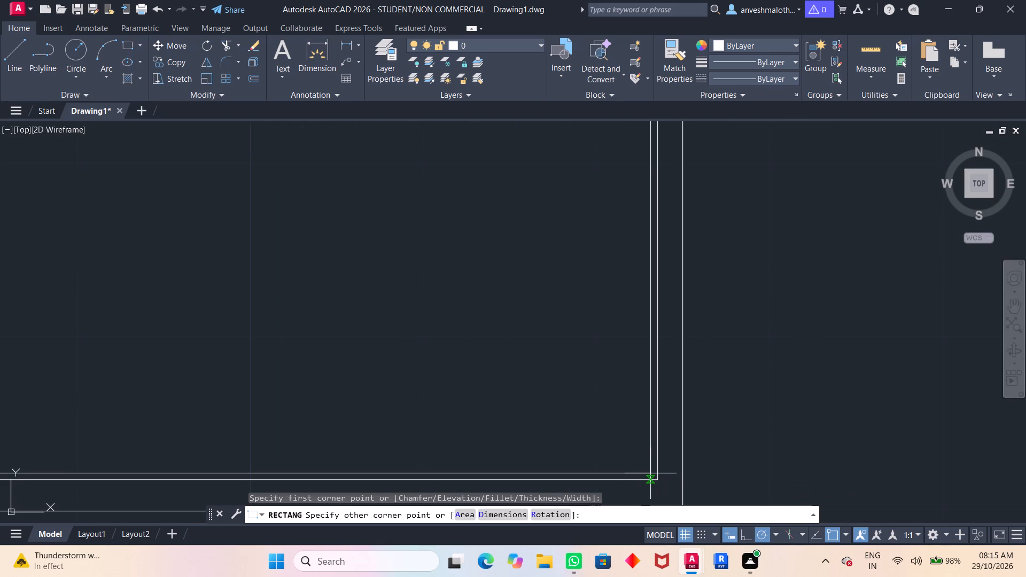
left_click(650, 473)
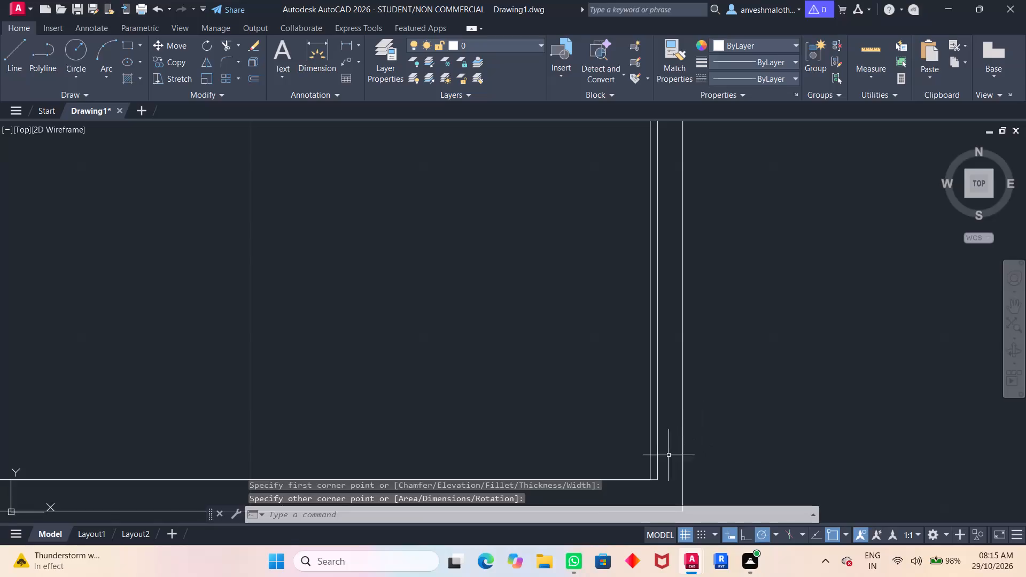
Stretch the mattress rectangle's bottom edge straight up about 1/2" with Ortho on, leaving a gap inside the bed's inset frame.
left_click(651, 461)
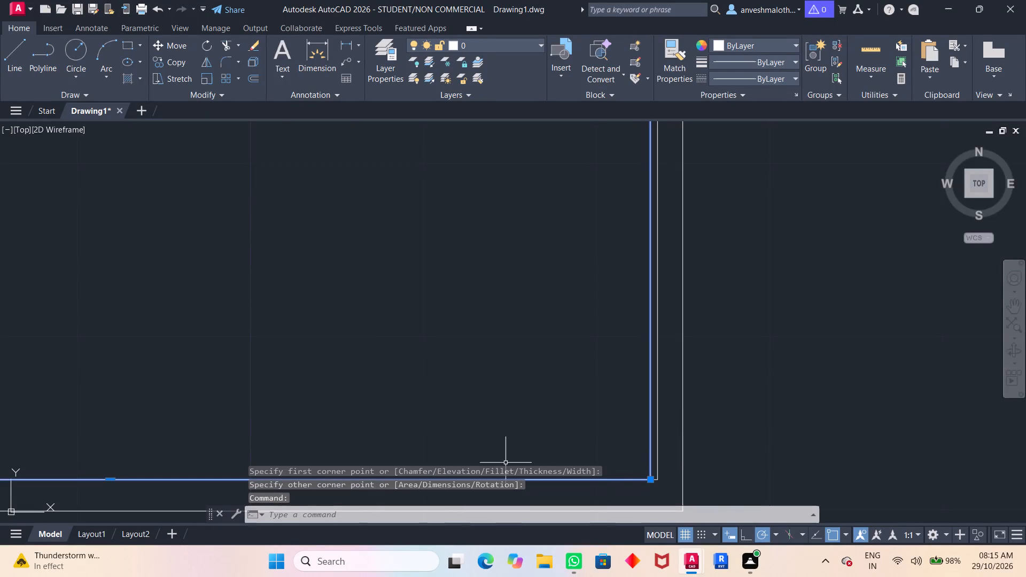
scroll(414, 433, "down", 2)
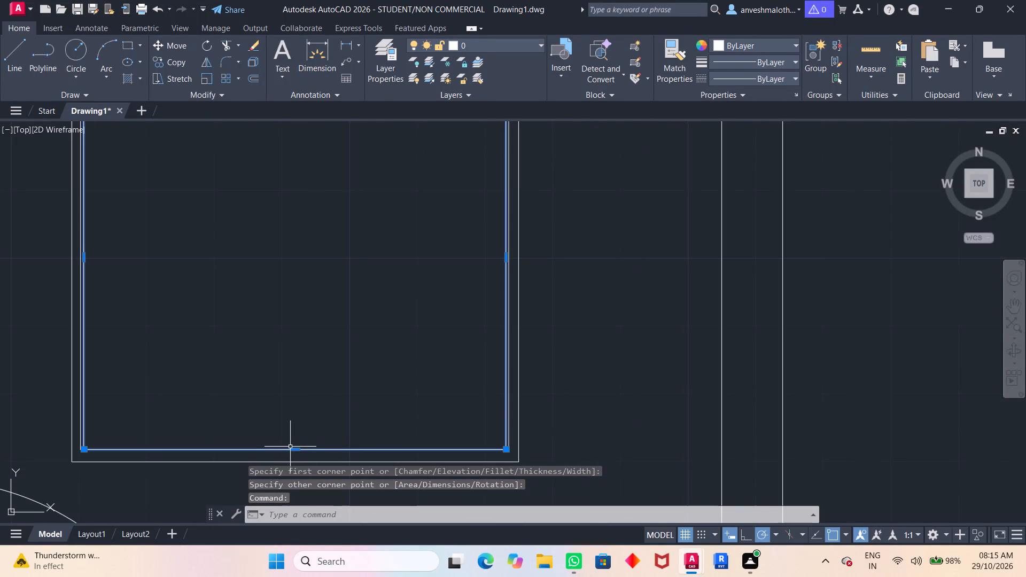
left_click(293, 447)
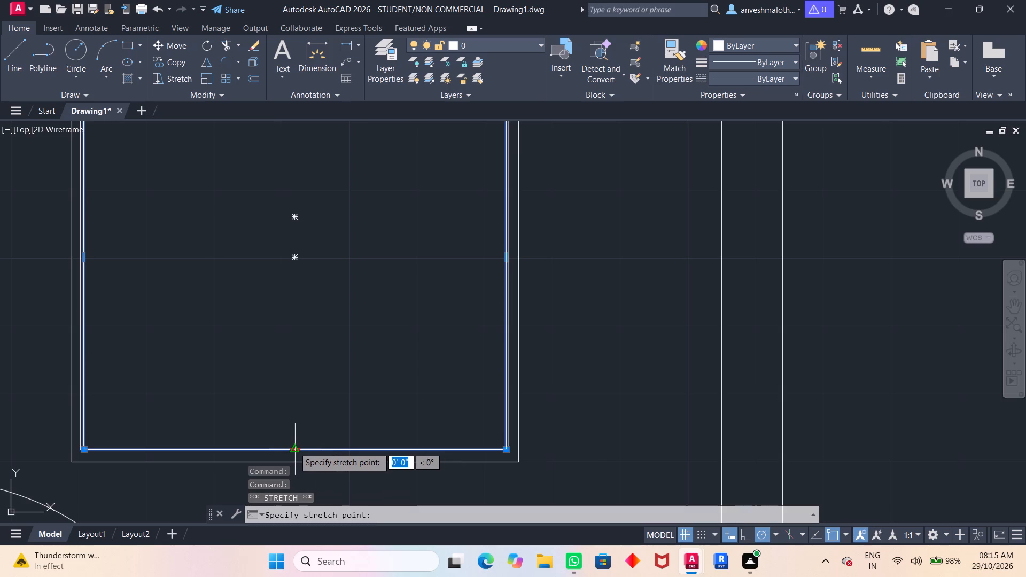
scroll(294, 447, "up", 3)
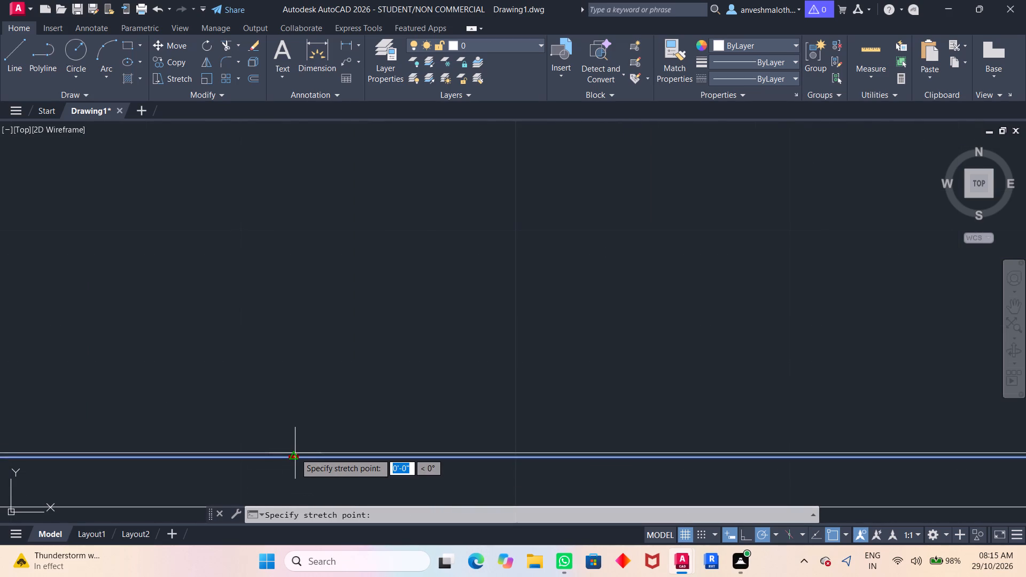
left_click(295, 453)
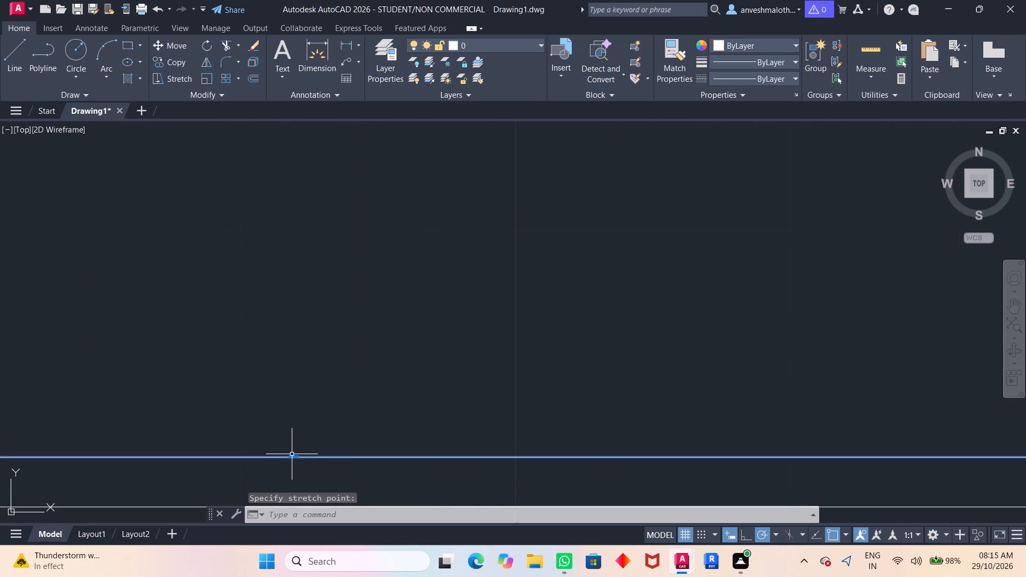
left_click(293, 458)
scroll(293, 458, "up", 3)
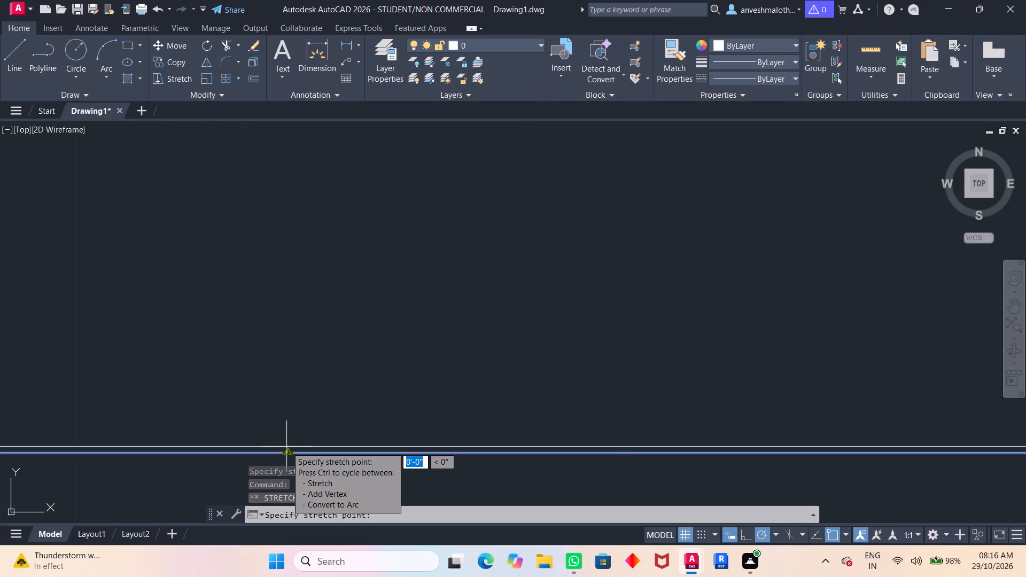
left_click(744, 533)
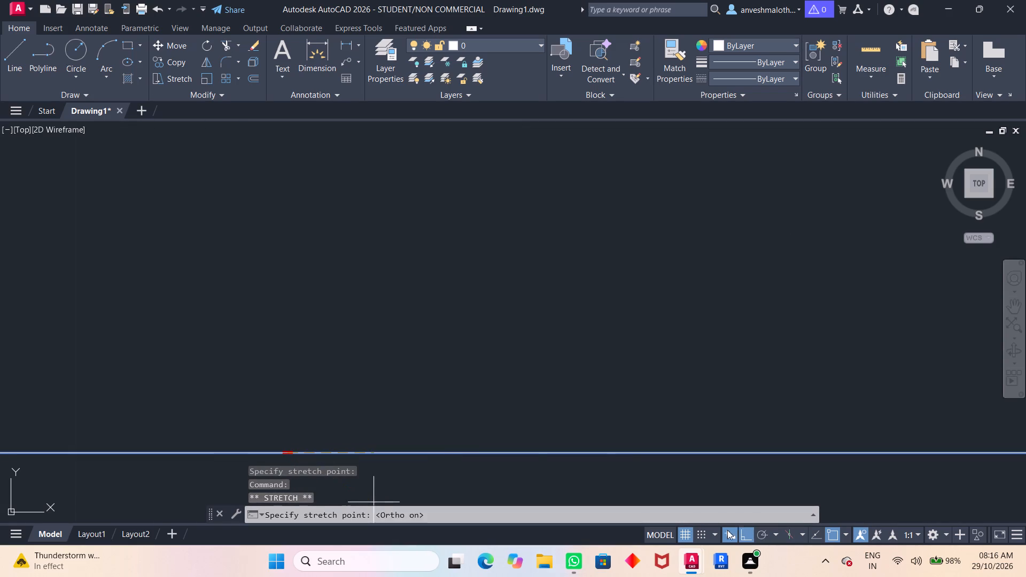
scroll(271, 423, "down", 1)
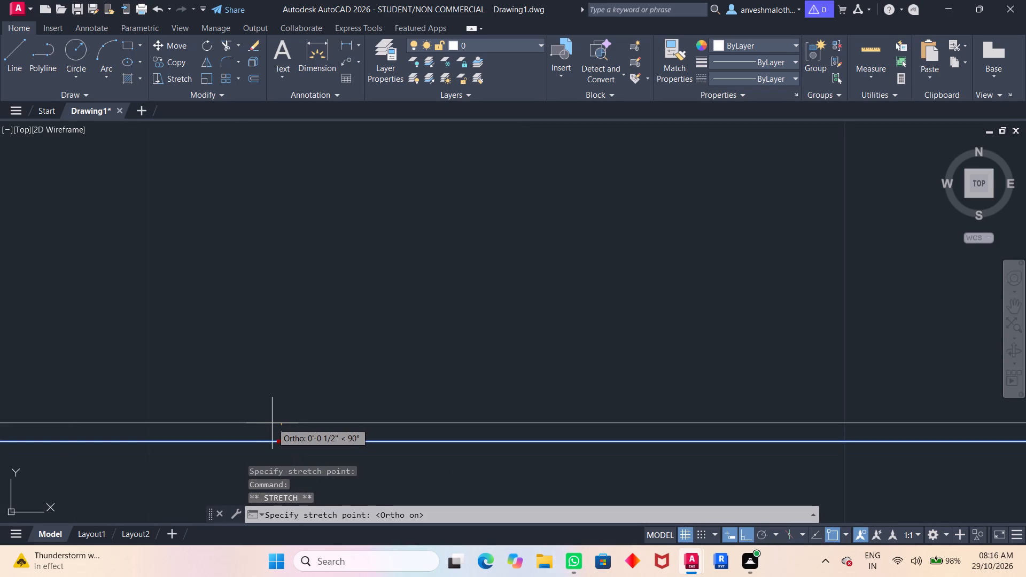
scroll(272, 423, "down", 3)
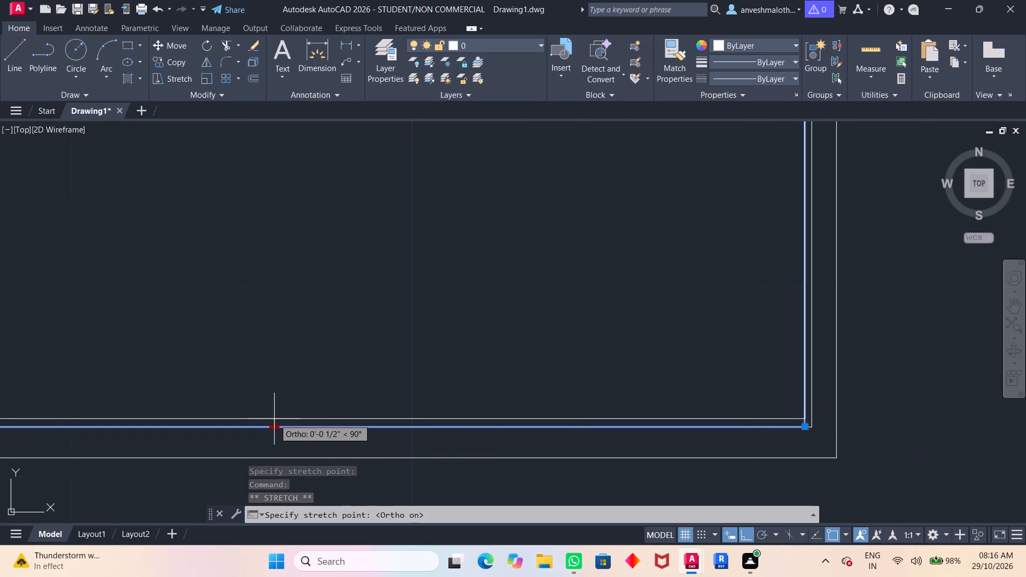
left_click(274, 419)
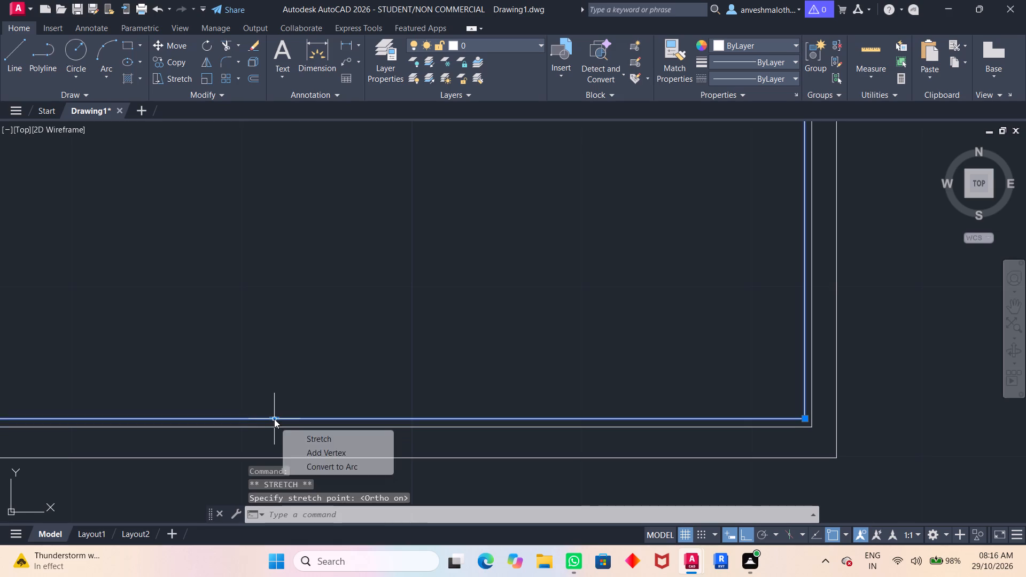
scroll(276, 423, "down", 2)
scroll(371, 389, "down", 3)
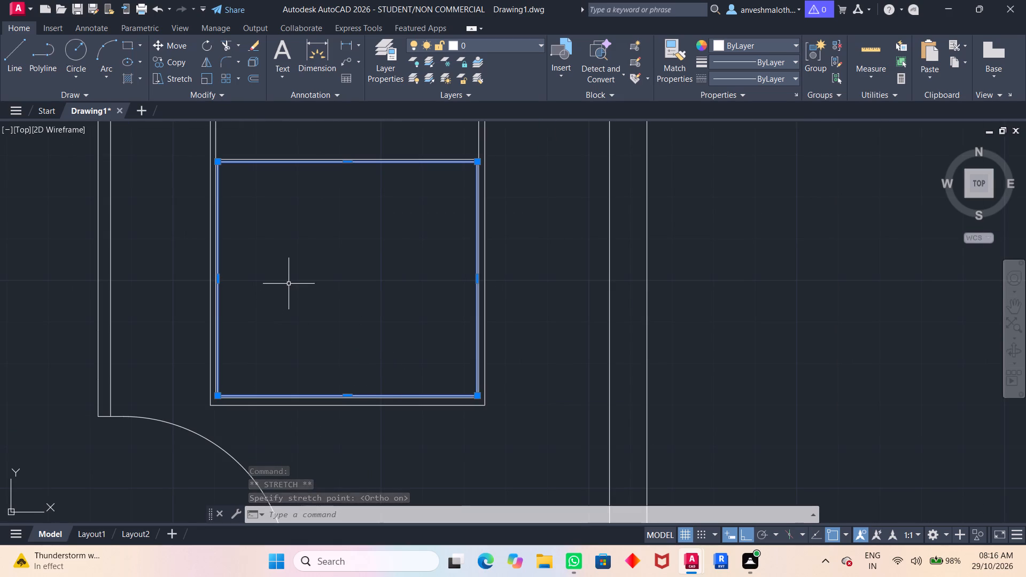
scroll(246, 179, "up", 3)
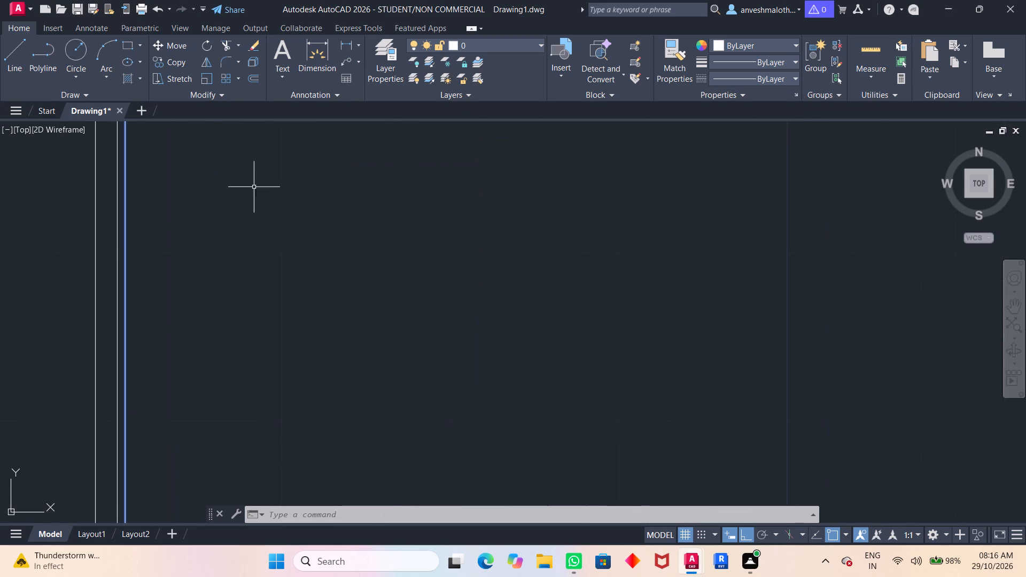
key("Escape")
scroll(259, 224, "down", 2)
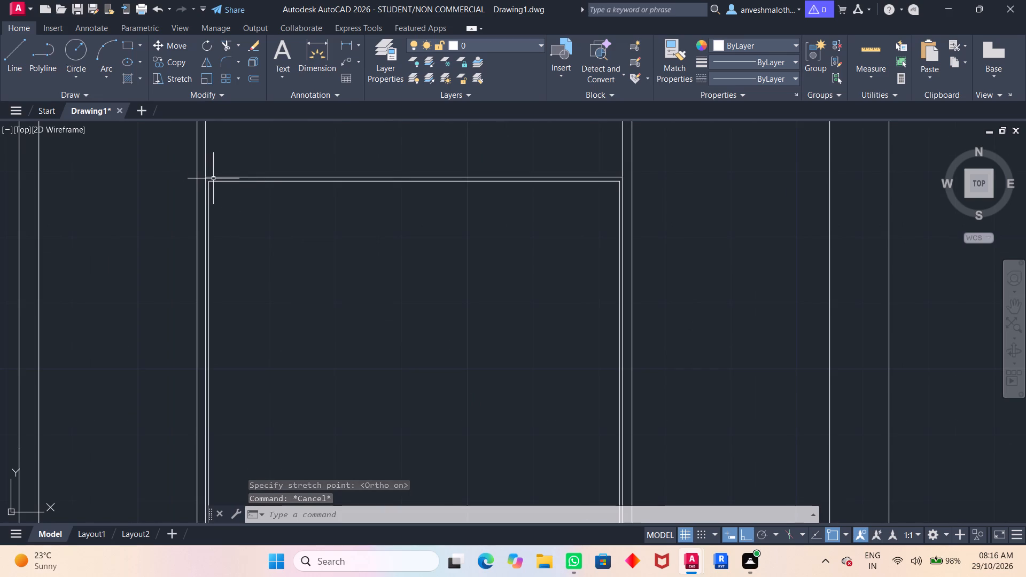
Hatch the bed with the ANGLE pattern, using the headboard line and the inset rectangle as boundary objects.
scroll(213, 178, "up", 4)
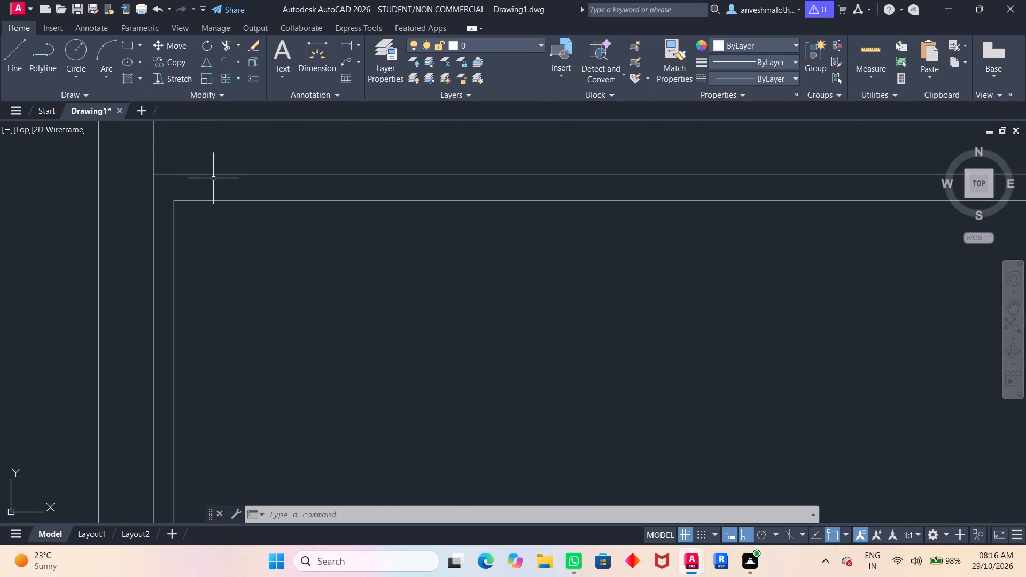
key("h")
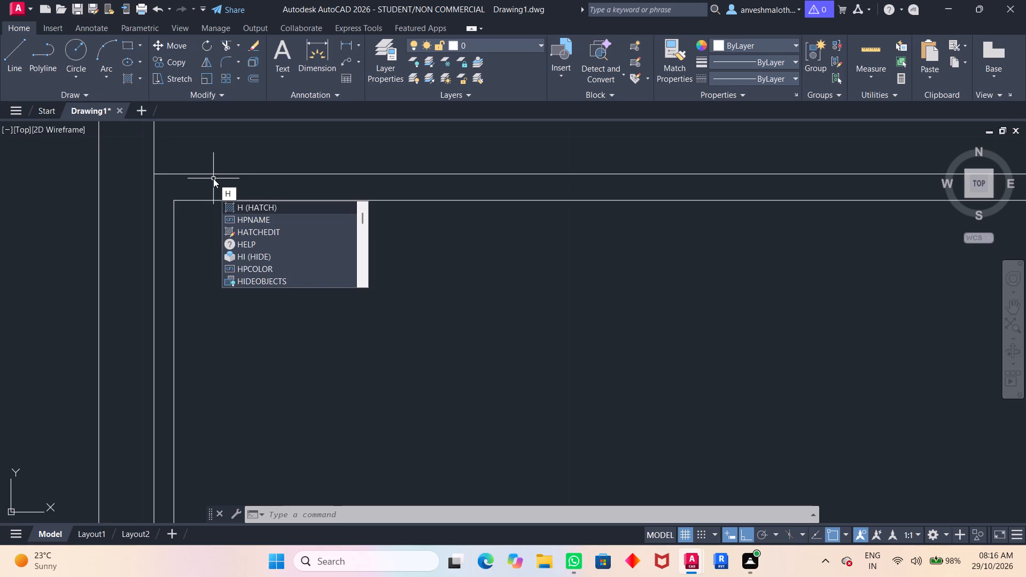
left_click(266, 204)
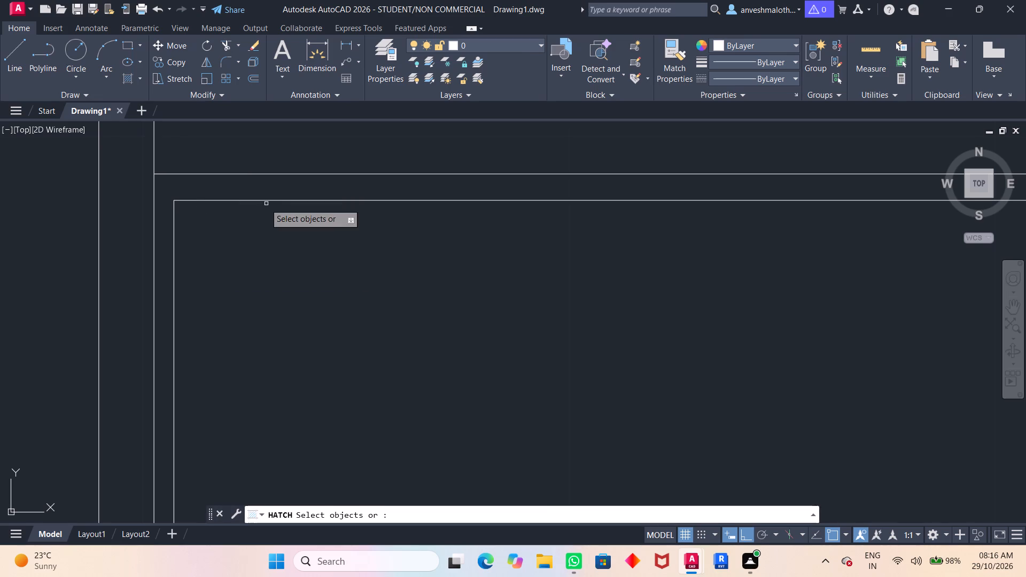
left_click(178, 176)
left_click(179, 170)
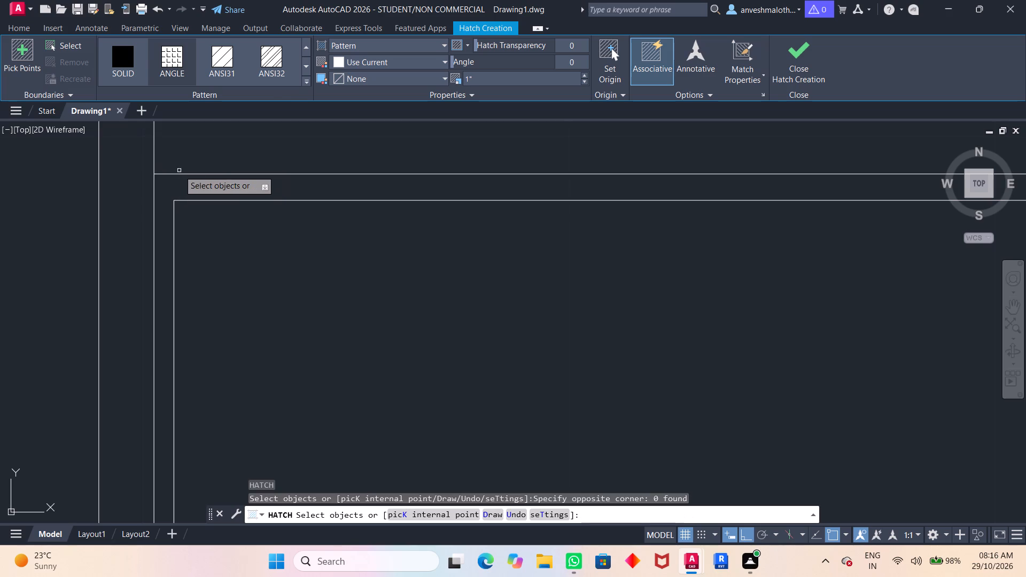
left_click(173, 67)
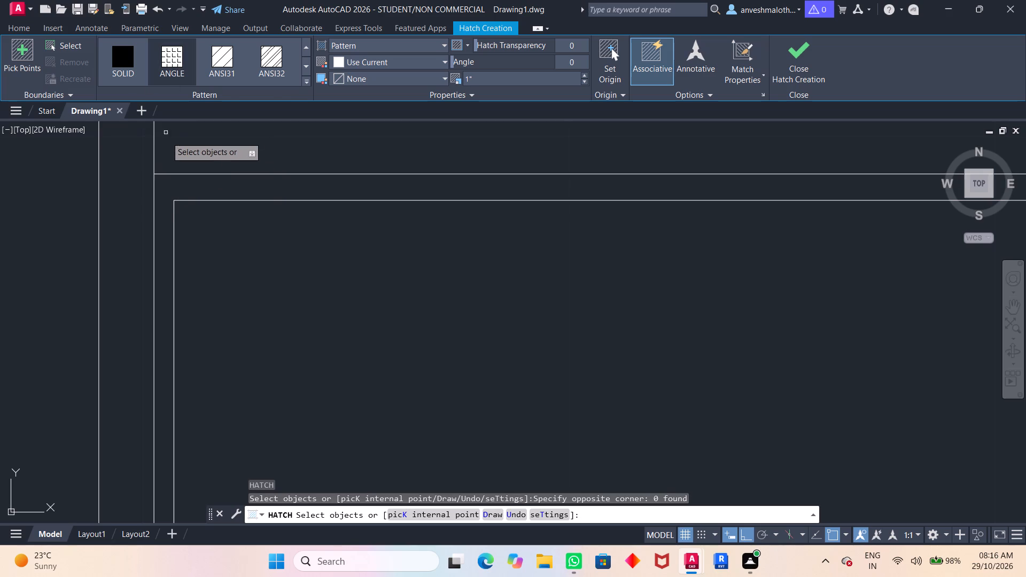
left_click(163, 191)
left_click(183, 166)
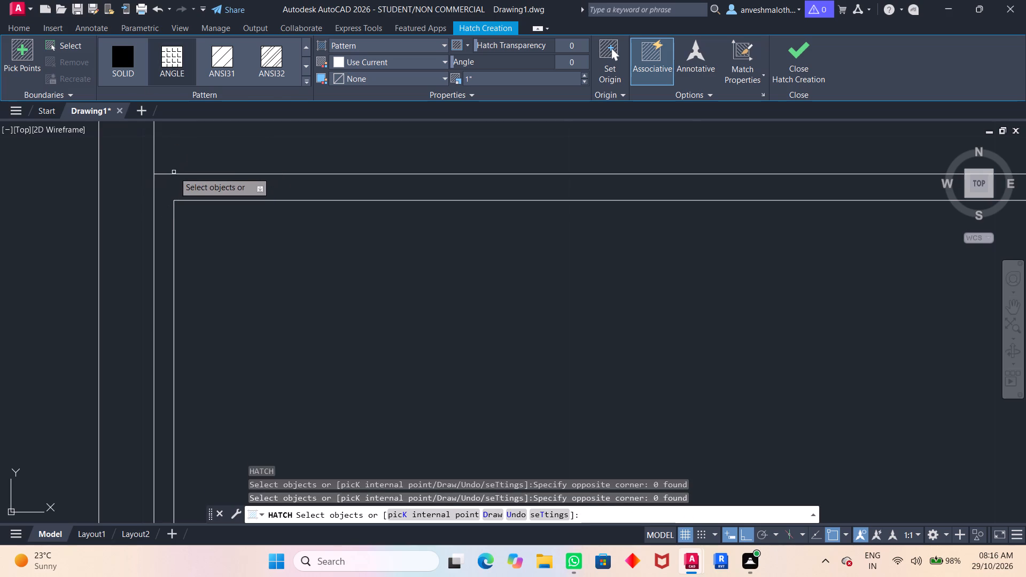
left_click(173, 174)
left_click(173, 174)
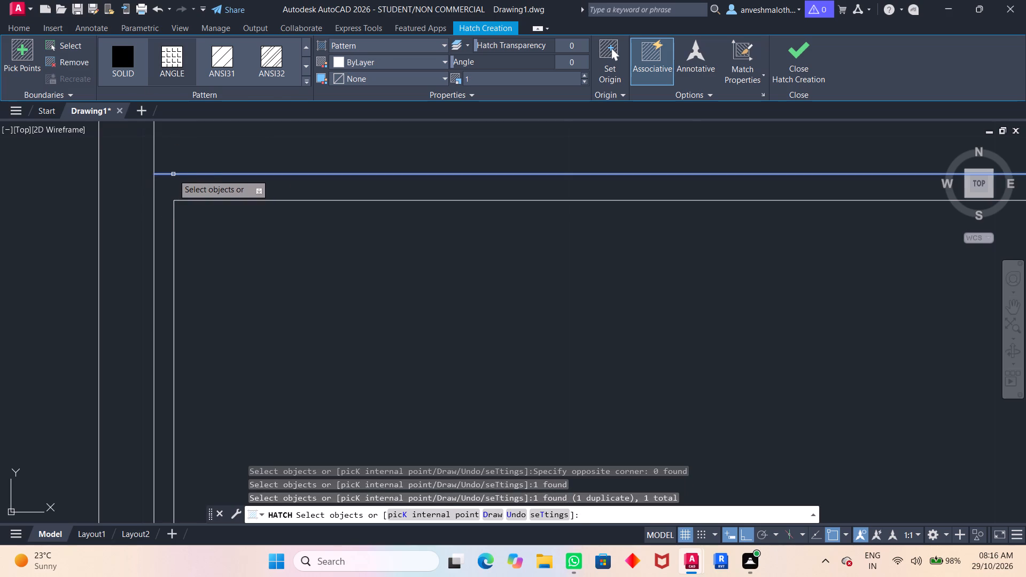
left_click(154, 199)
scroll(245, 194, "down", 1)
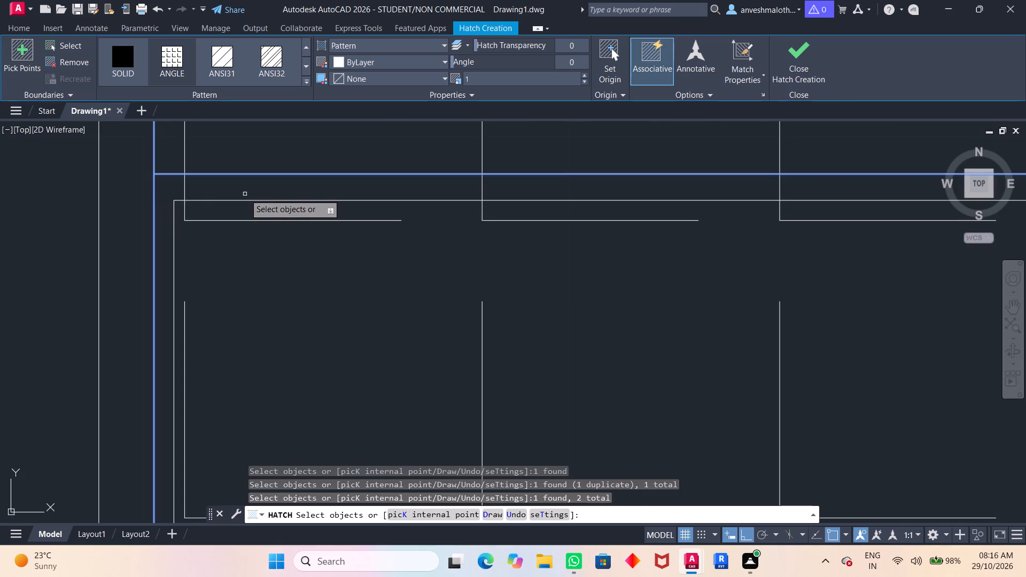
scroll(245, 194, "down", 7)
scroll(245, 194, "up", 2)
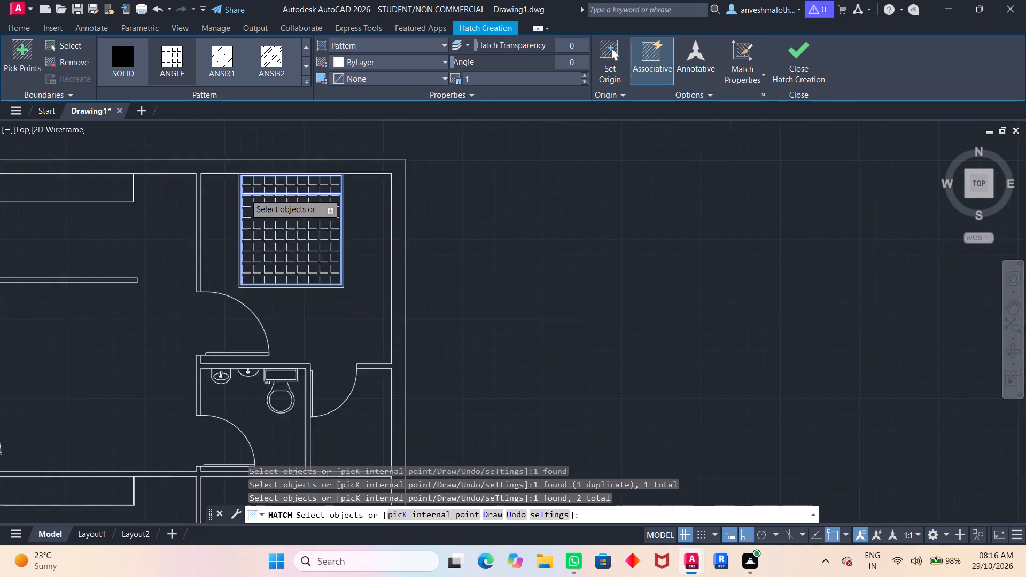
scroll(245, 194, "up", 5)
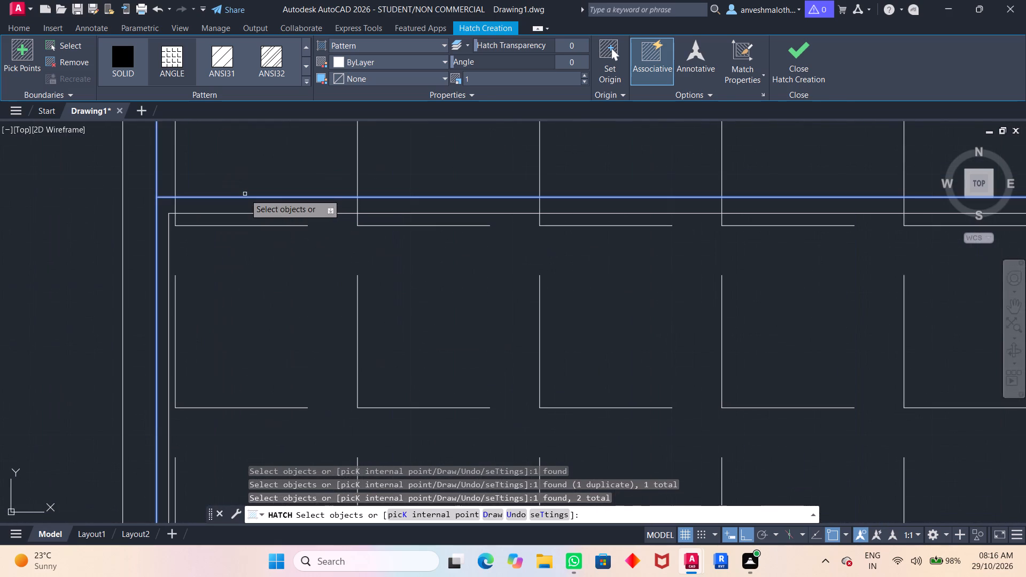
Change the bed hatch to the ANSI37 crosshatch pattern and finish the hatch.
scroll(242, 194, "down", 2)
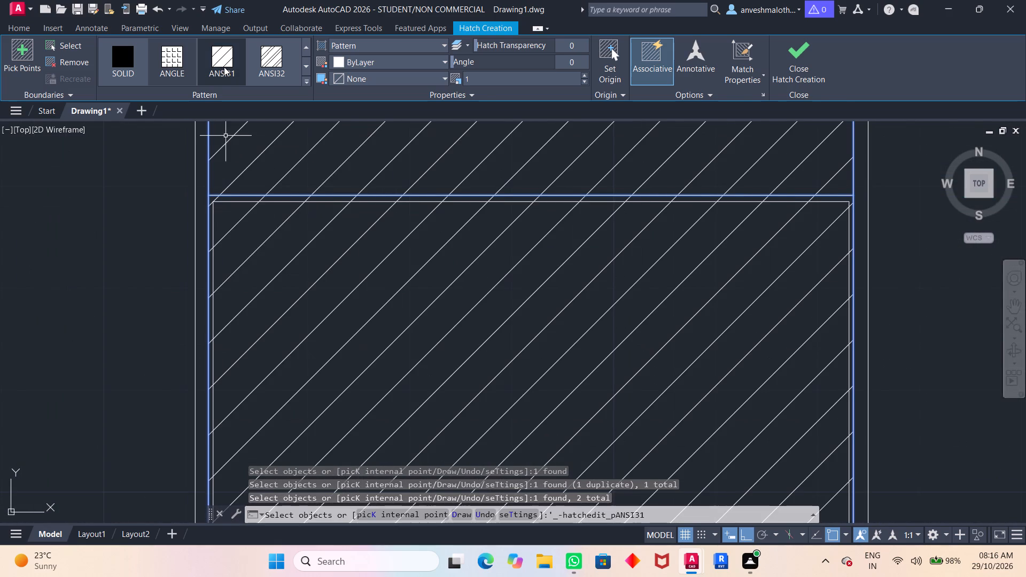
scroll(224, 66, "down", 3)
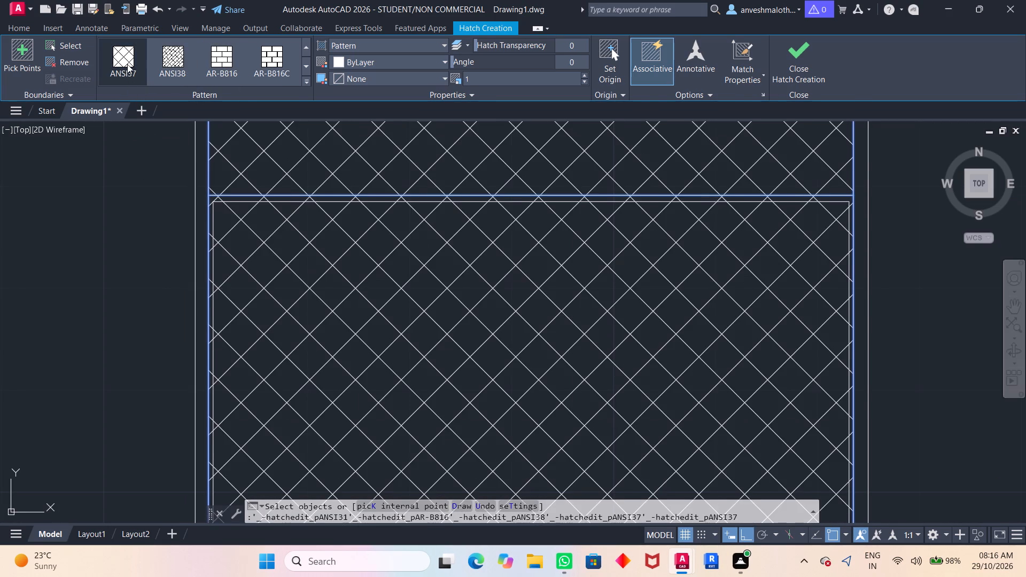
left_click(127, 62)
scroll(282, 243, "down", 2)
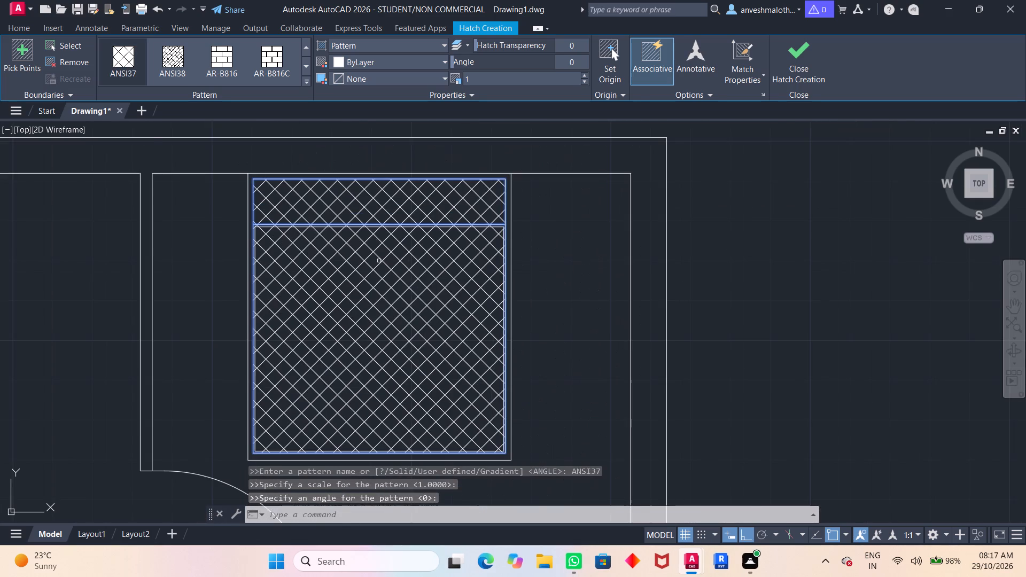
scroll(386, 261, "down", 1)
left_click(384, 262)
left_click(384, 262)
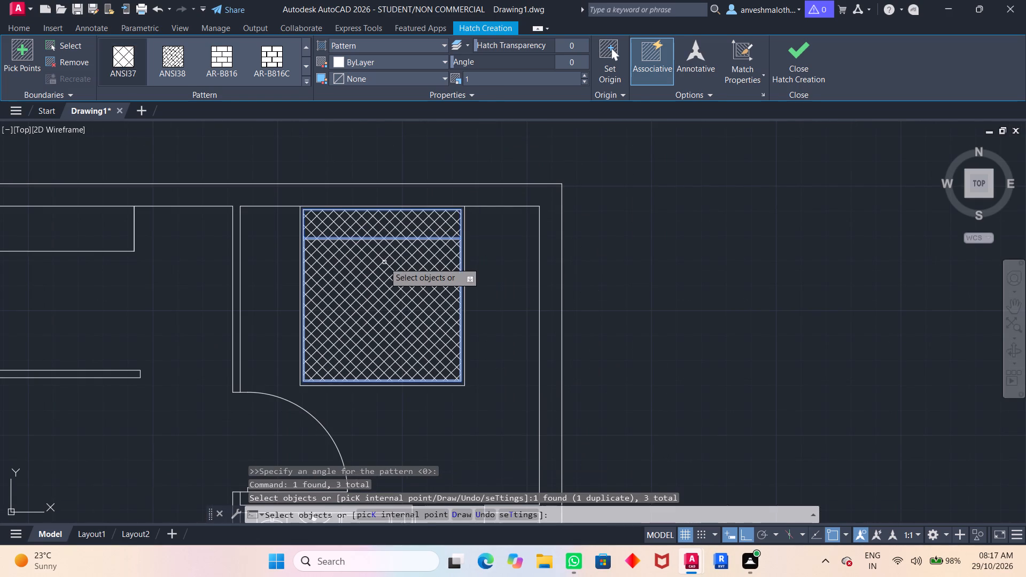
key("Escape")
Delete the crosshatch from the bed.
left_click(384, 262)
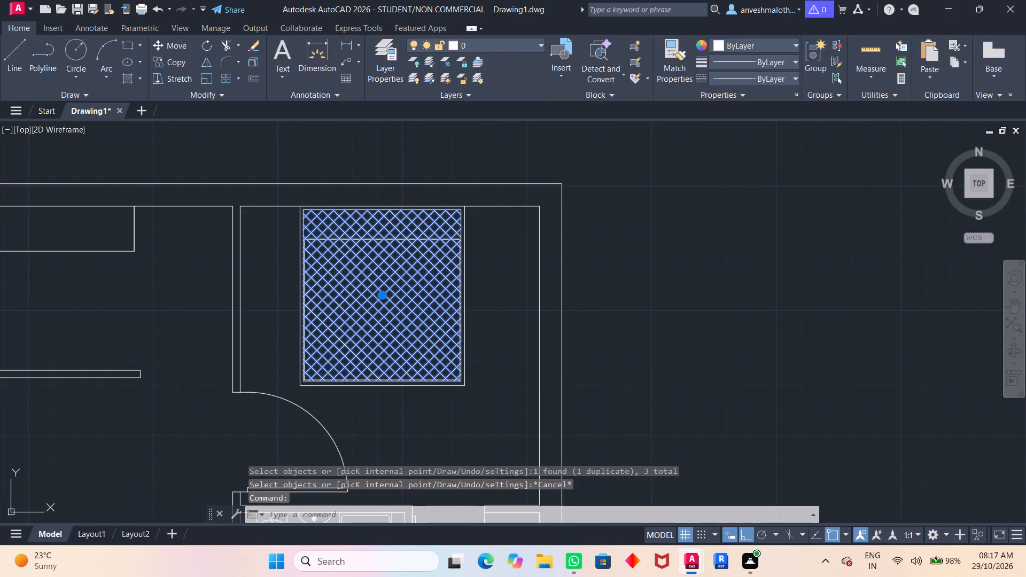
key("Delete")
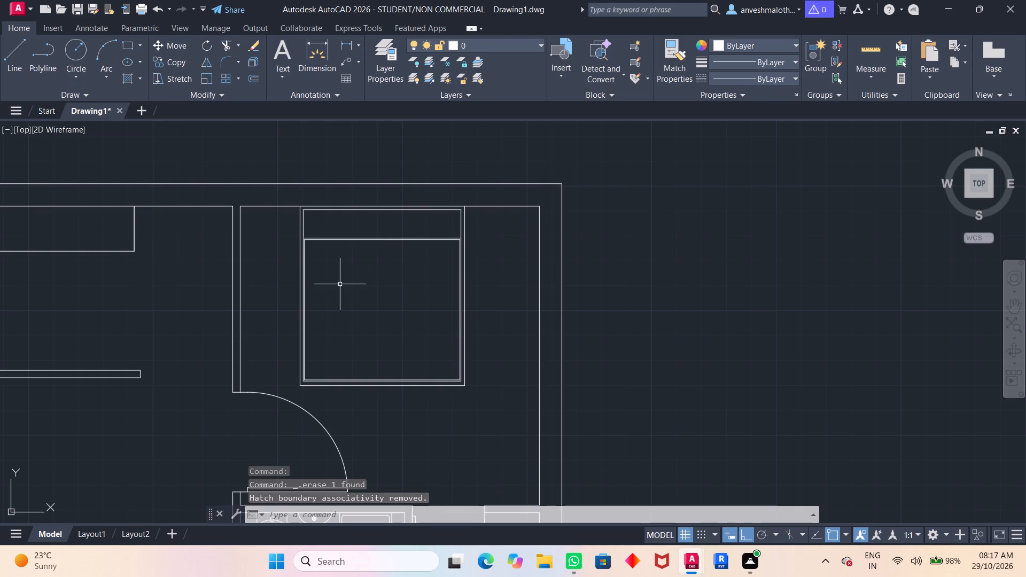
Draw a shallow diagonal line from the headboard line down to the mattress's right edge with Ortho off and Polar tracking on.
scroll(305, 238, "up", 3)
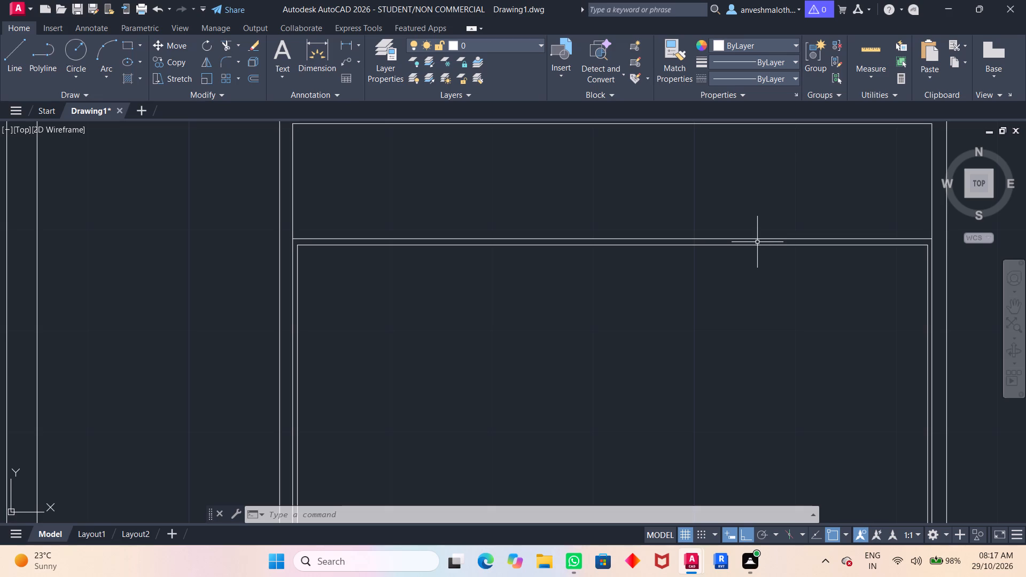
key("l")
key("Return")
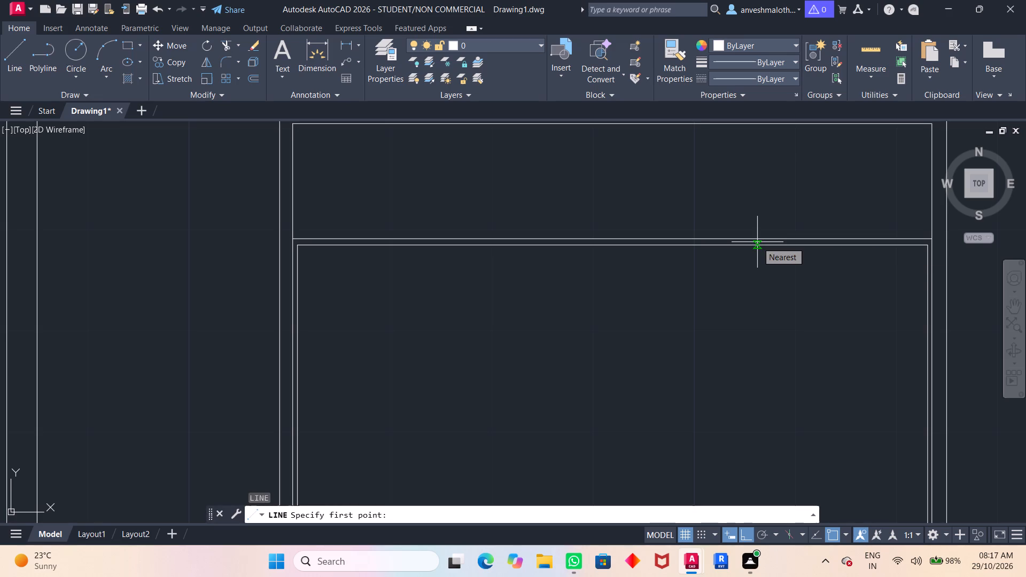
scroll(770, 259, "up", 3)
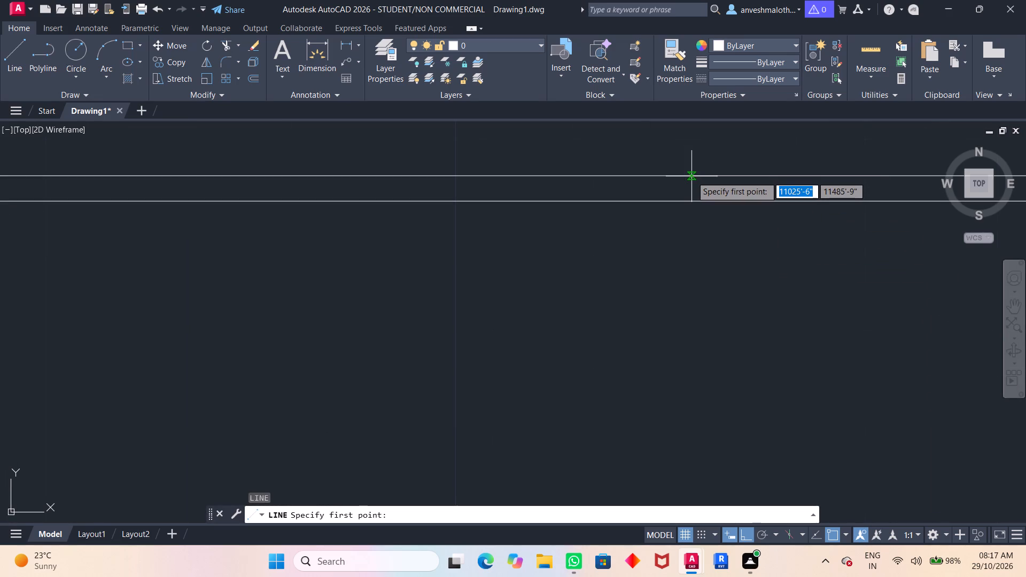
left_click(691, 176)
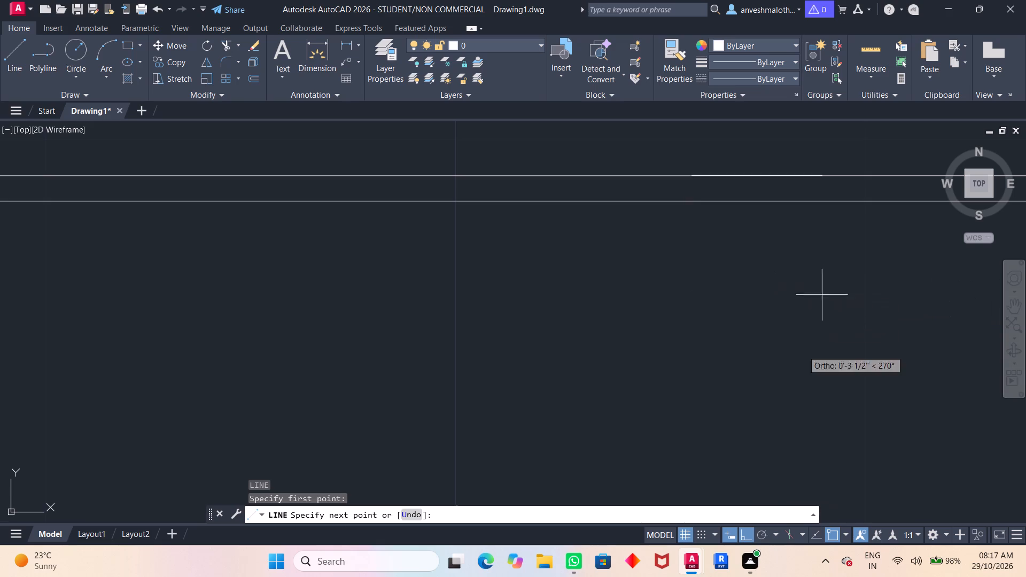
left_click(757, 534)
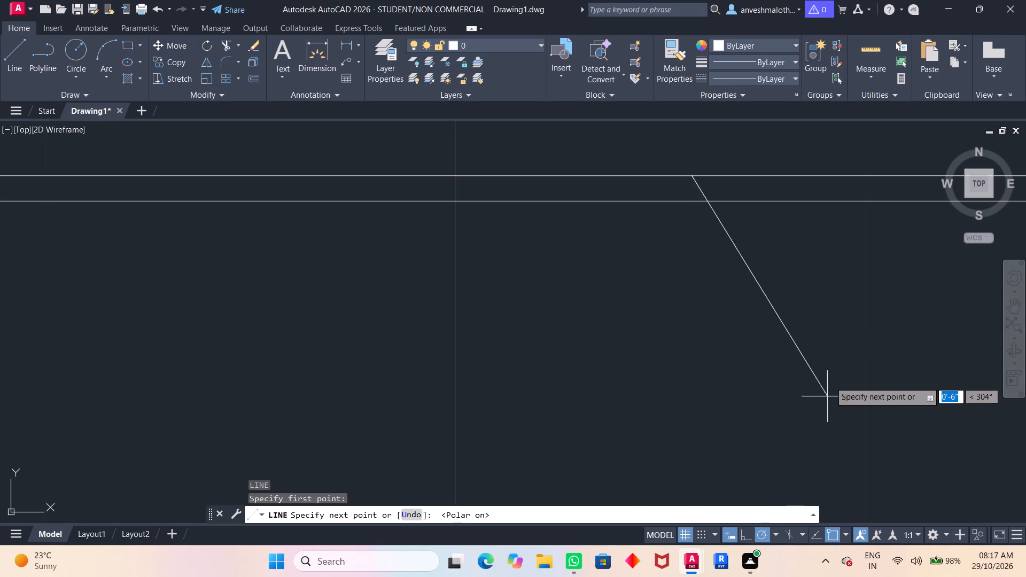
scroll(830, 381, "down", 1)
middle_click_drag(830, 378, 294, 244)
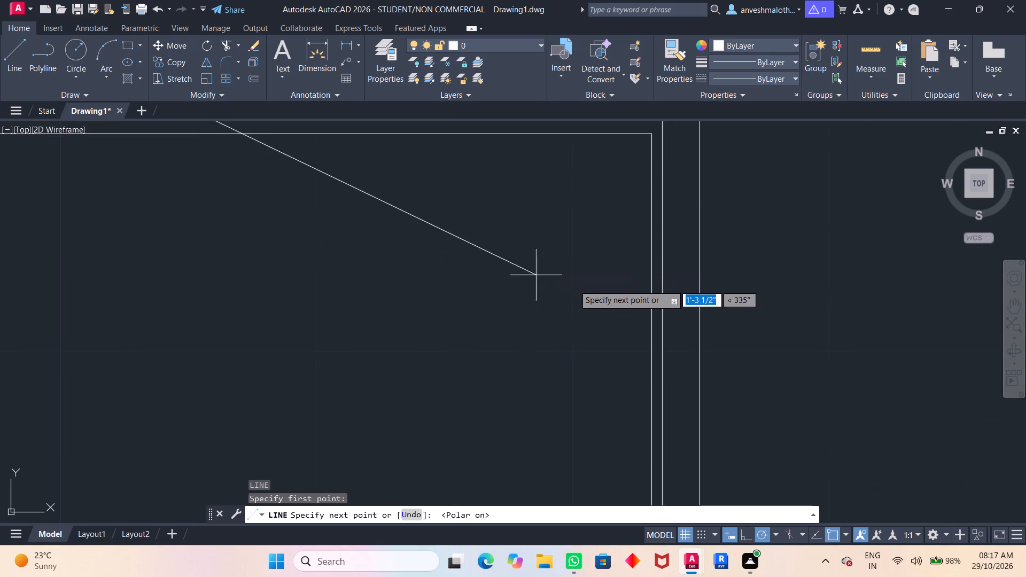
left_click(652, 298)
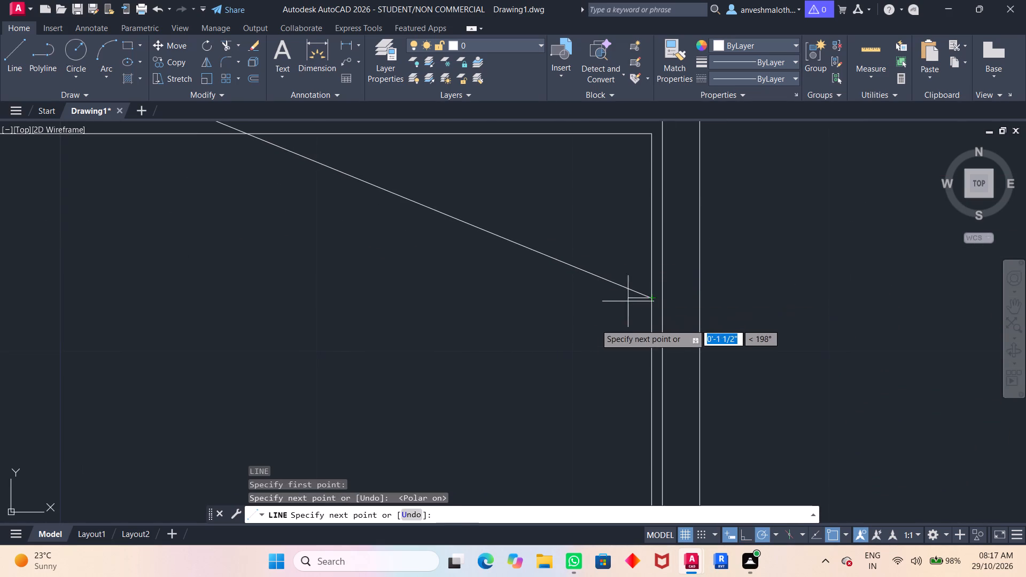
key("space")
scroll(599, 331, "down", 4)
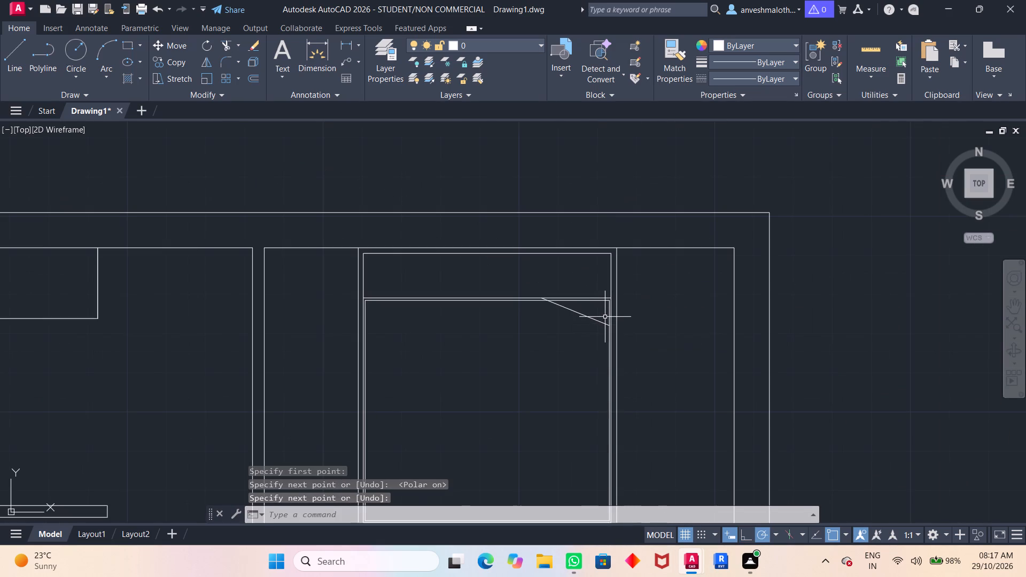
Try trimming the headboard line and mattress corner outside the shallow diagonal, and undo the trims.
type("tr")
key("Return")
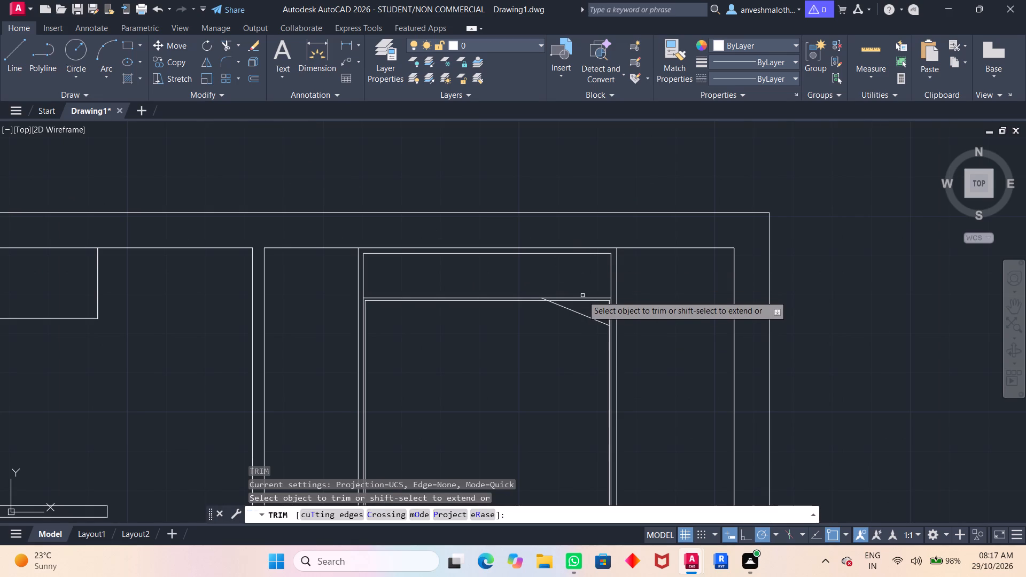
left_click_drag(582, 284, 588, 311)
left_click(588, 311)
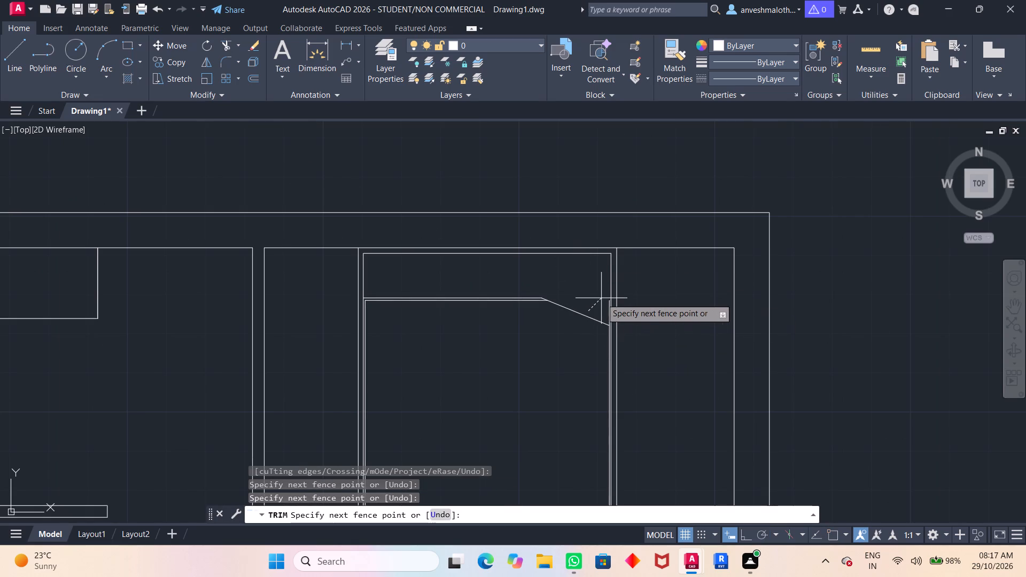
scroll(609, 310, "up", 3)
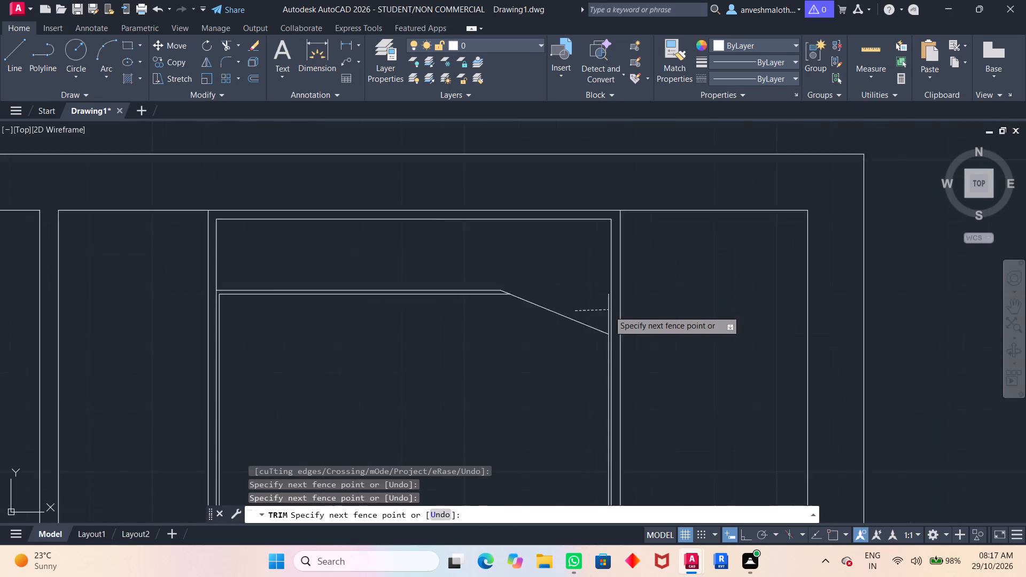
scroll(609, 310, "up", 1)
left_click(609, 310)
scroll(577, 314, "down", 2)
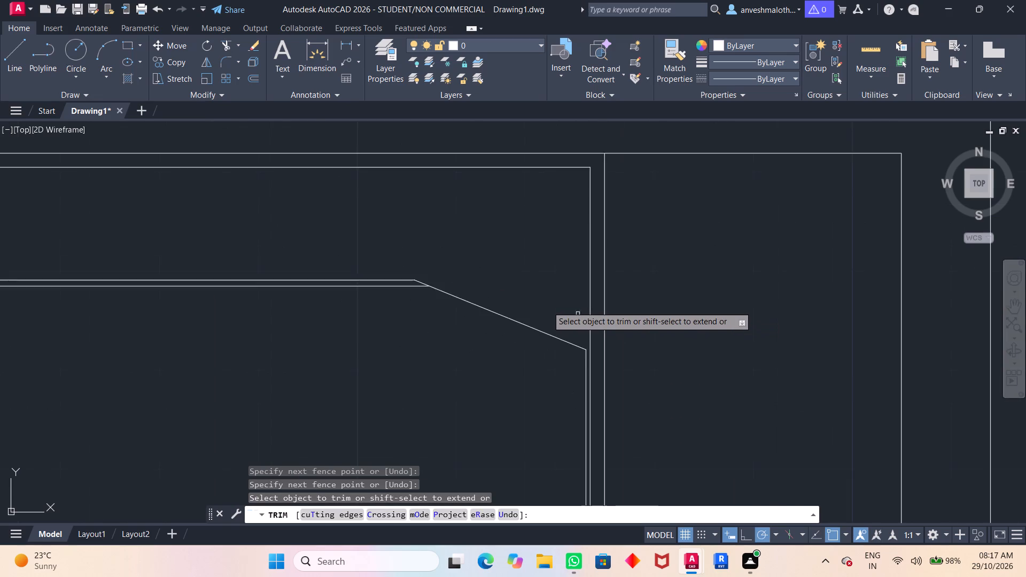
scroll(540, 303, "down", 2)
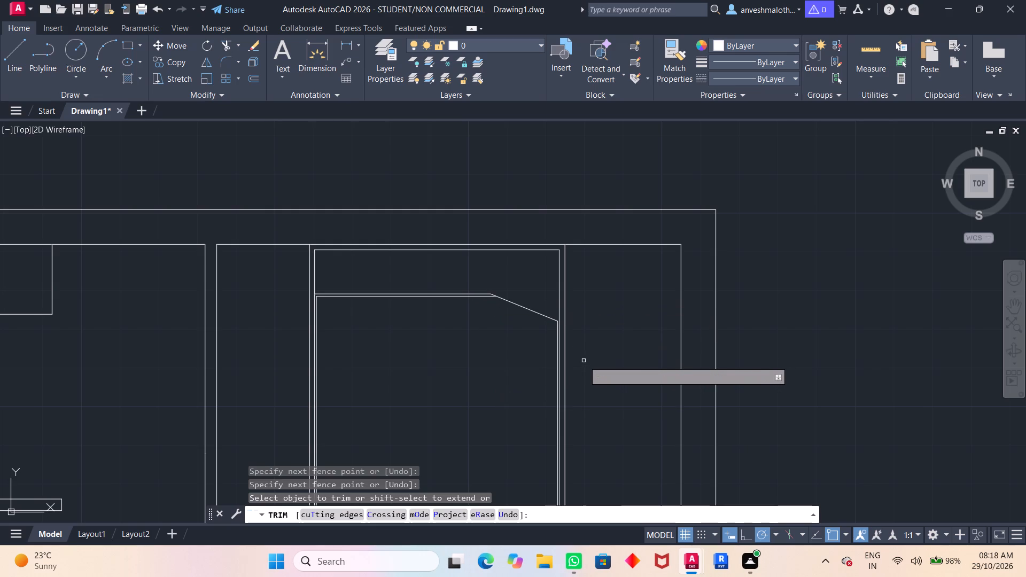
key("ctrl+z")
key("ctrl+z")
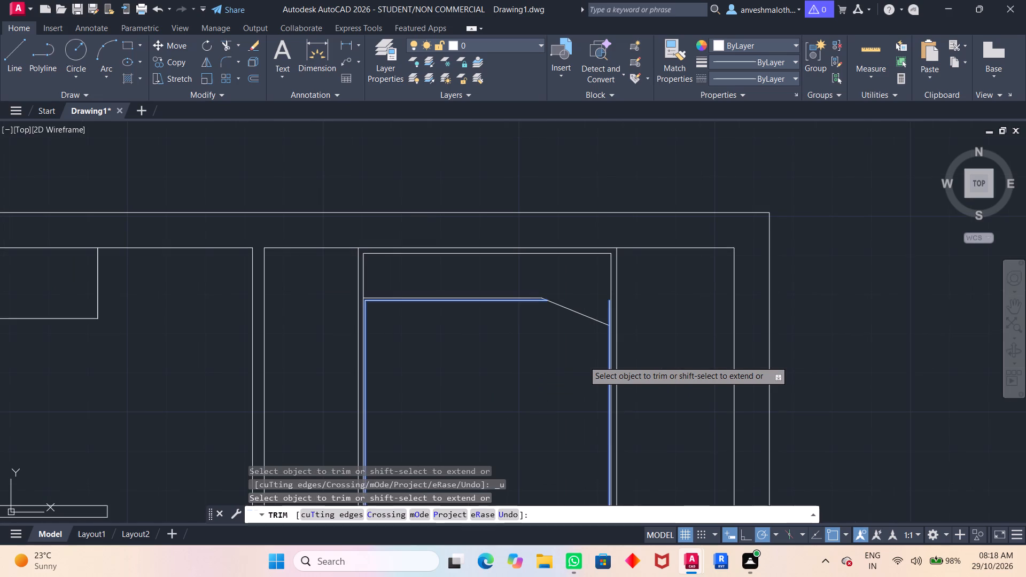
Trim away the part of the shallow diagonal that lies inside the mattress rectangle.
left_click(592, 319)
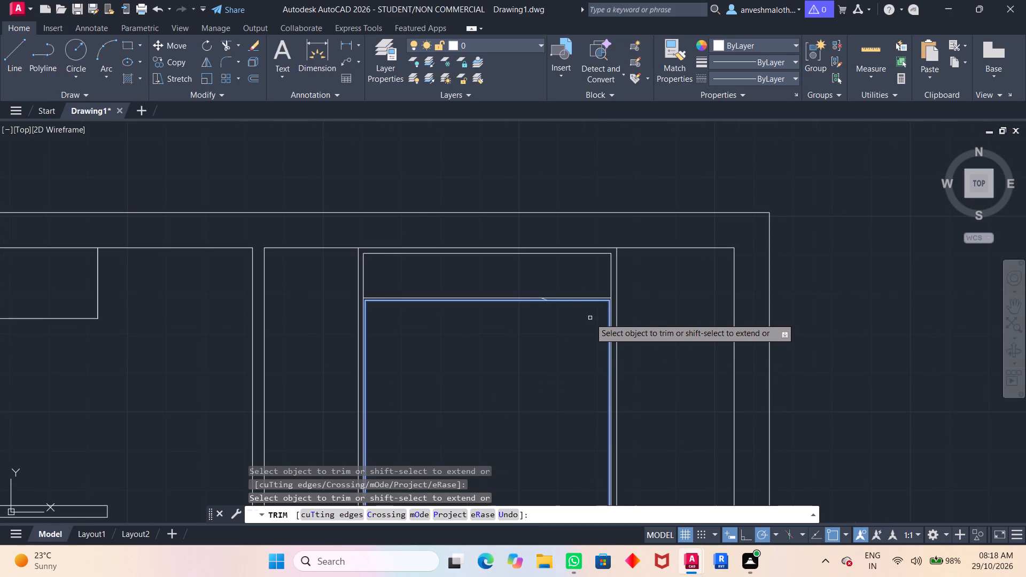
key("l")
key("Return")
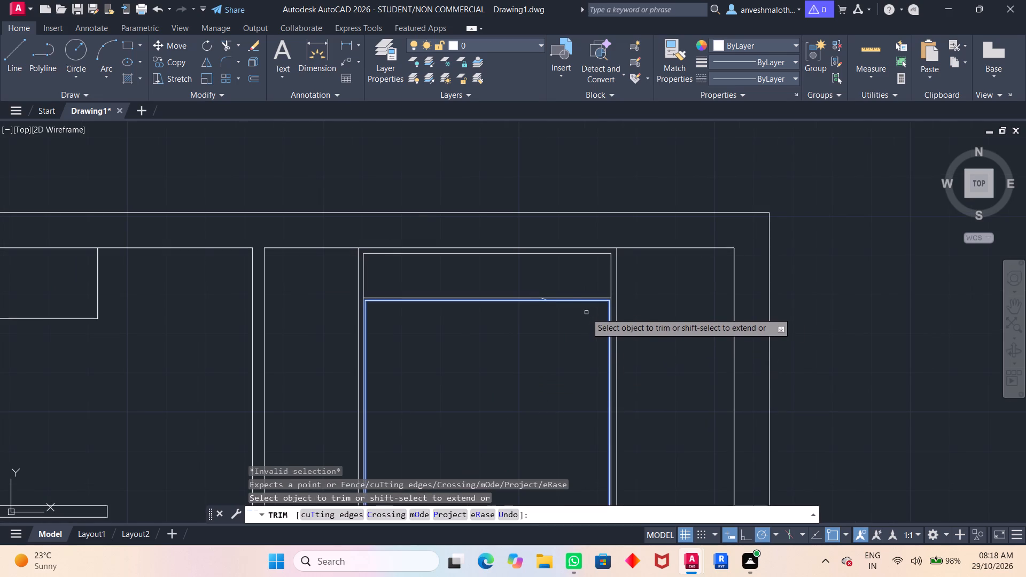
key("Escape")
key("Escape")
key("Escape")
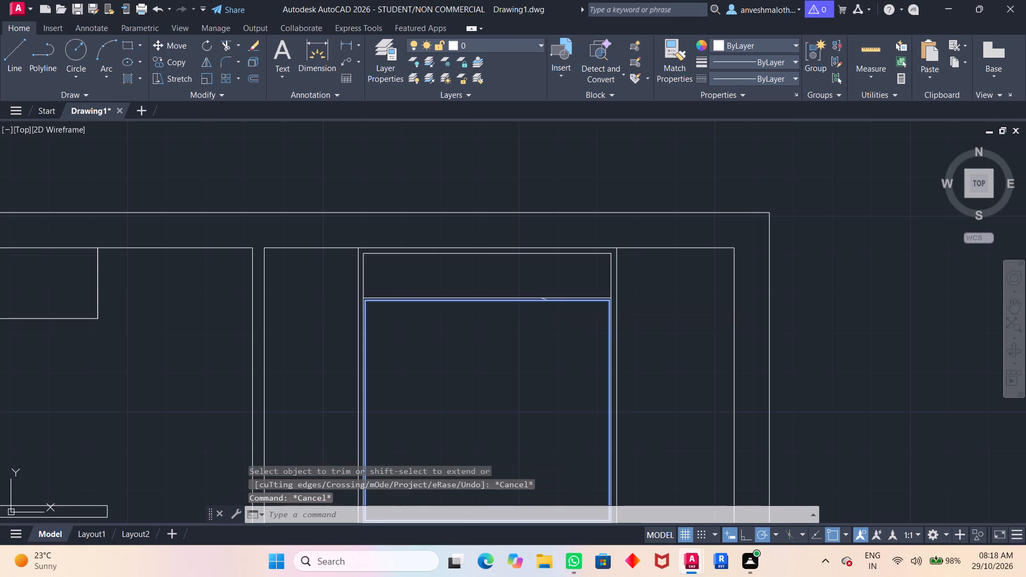
Draw a steeper diagonal fold line about 2'-0" long from the headboard line to the mattress's right edge.
key("l")
key("Return")
left_click(537, 299)
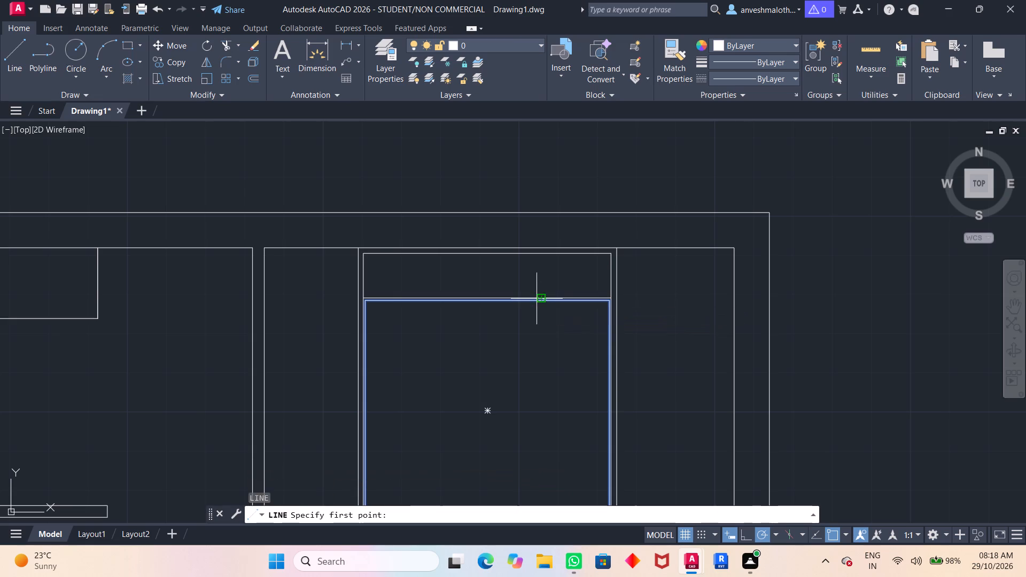
left_click(608, 362)
key("space")
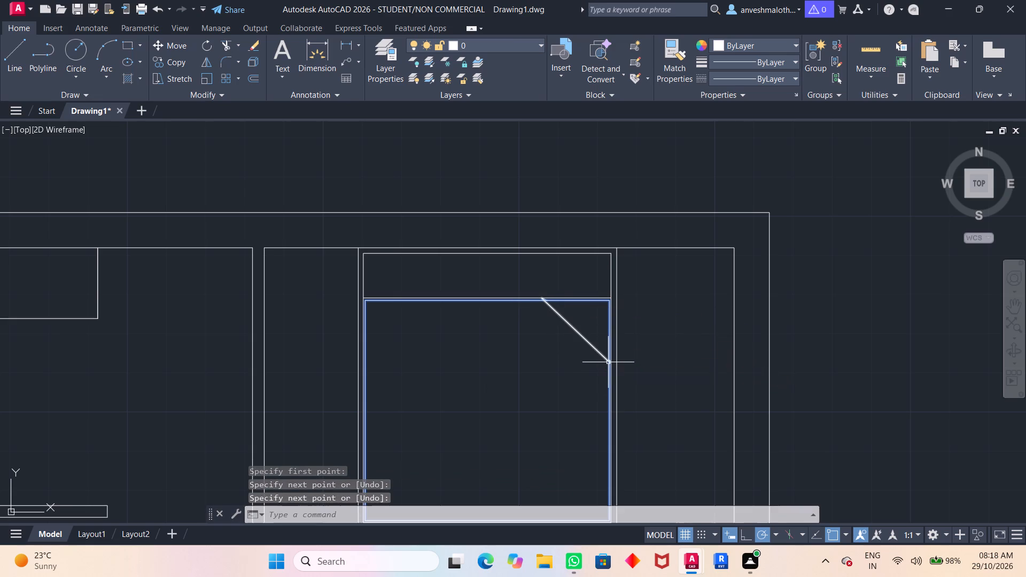
key("Escape")
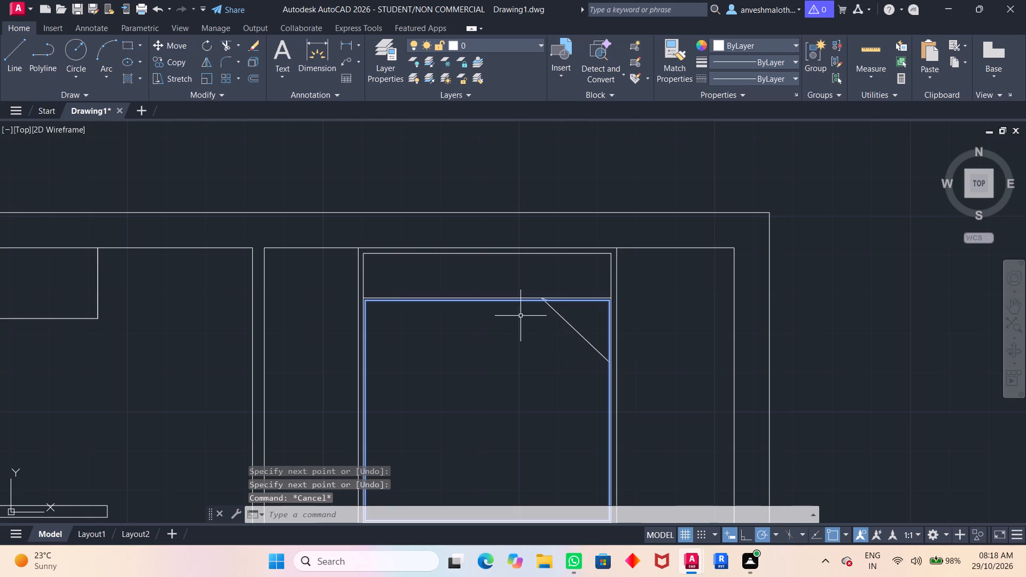
Draw a vertical line about 1'-7" long straight down from the diagonal fold's upper end.
key("l")
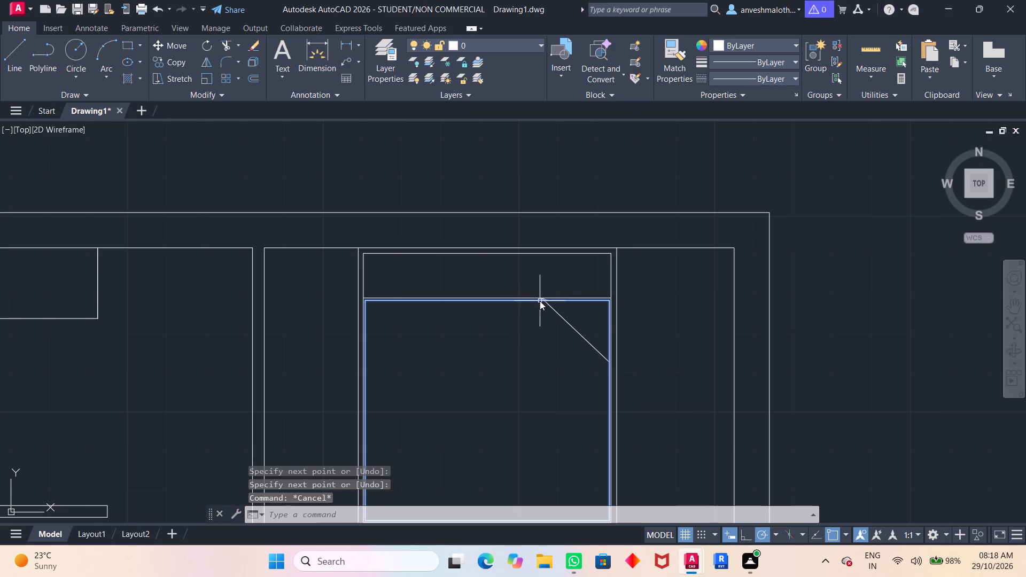
key("Return")
left_click(540, 301)
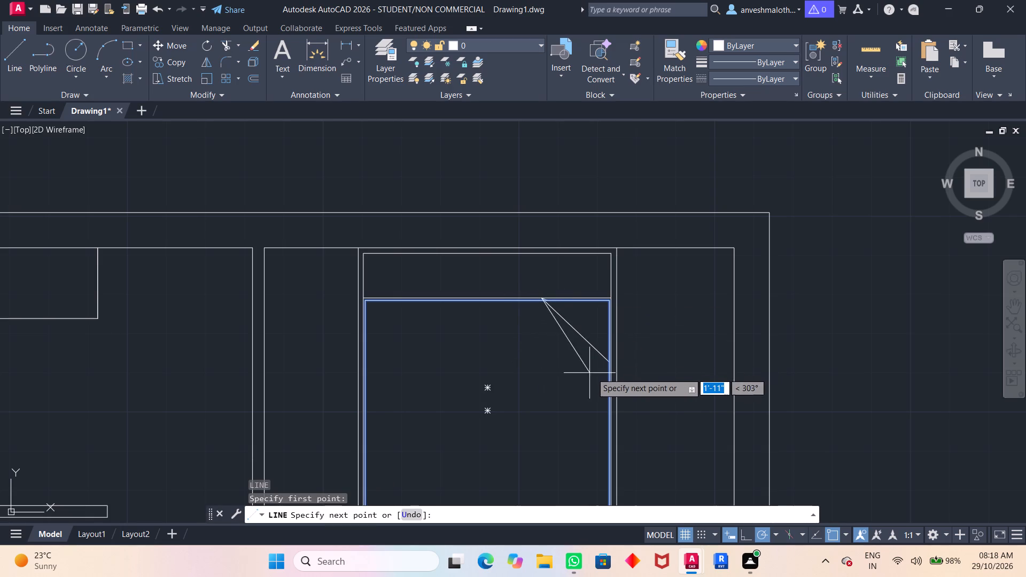
left_click(537, 372)
key("space")
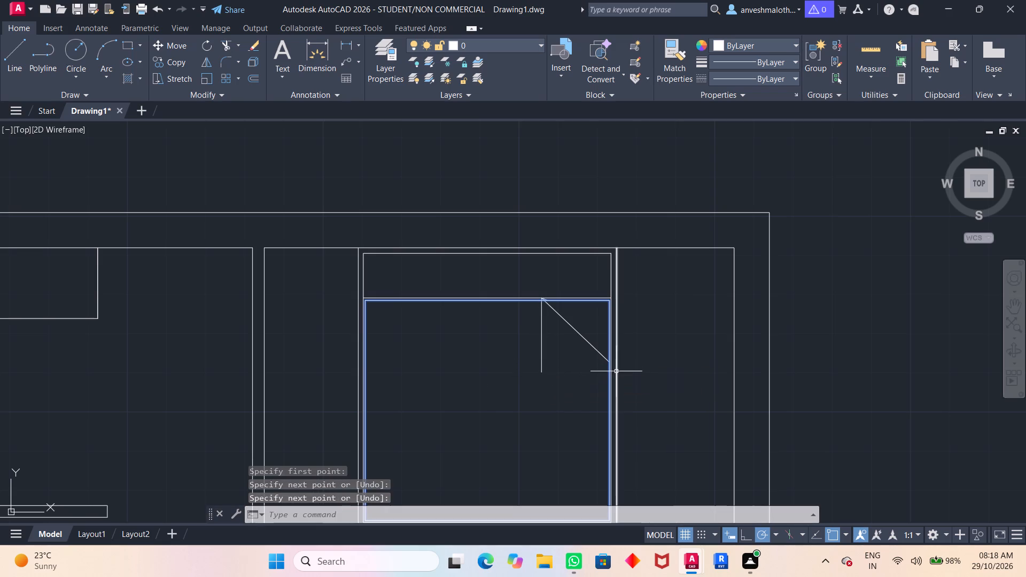
Draw a horizontal line about 1'-5 1/2" long from the diagonal's lower end to the vertical line, forming the folded blanket flap.
key("space")
scroll(603, 363, "up", 3)
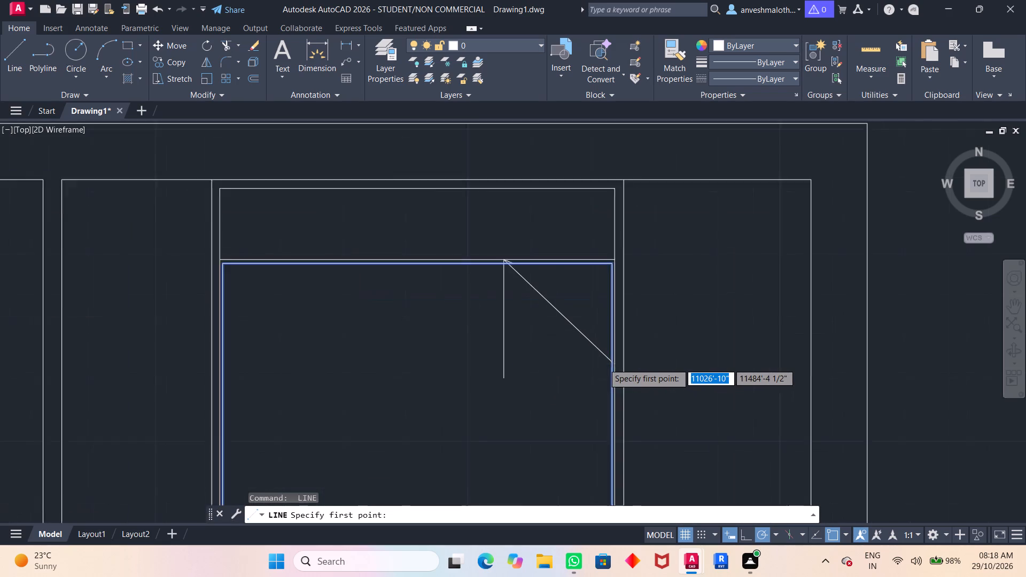
scroll(603, 363, "up", 1)
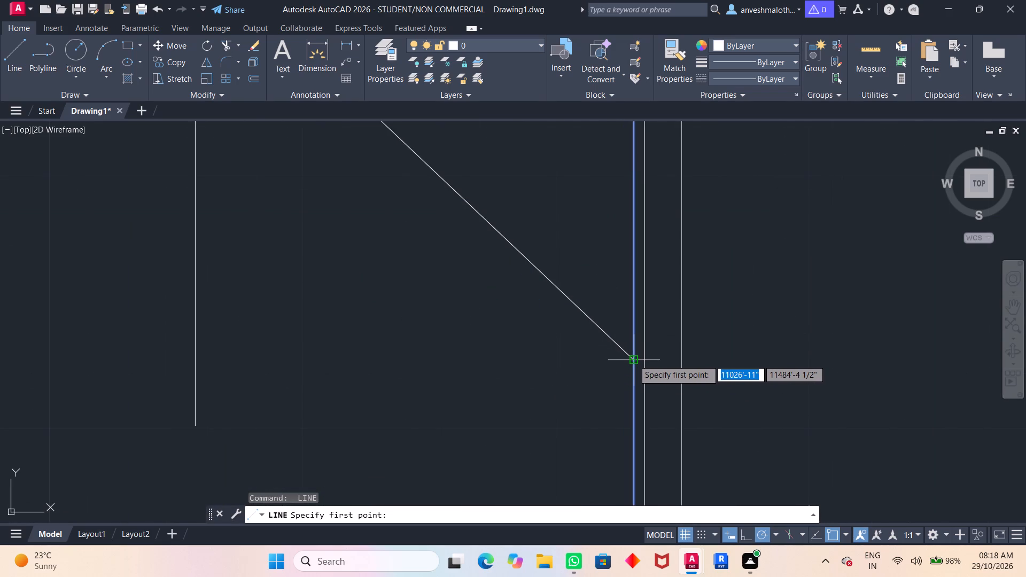
left_click(634, 360)
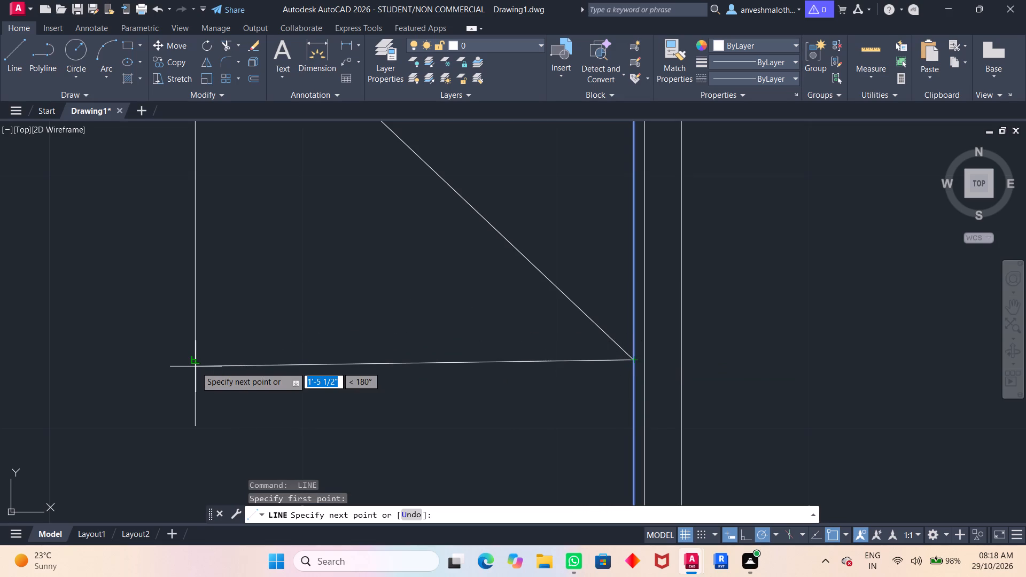
left_click(196, 367)
key("space")
scroll(411, 346, "down", 3)
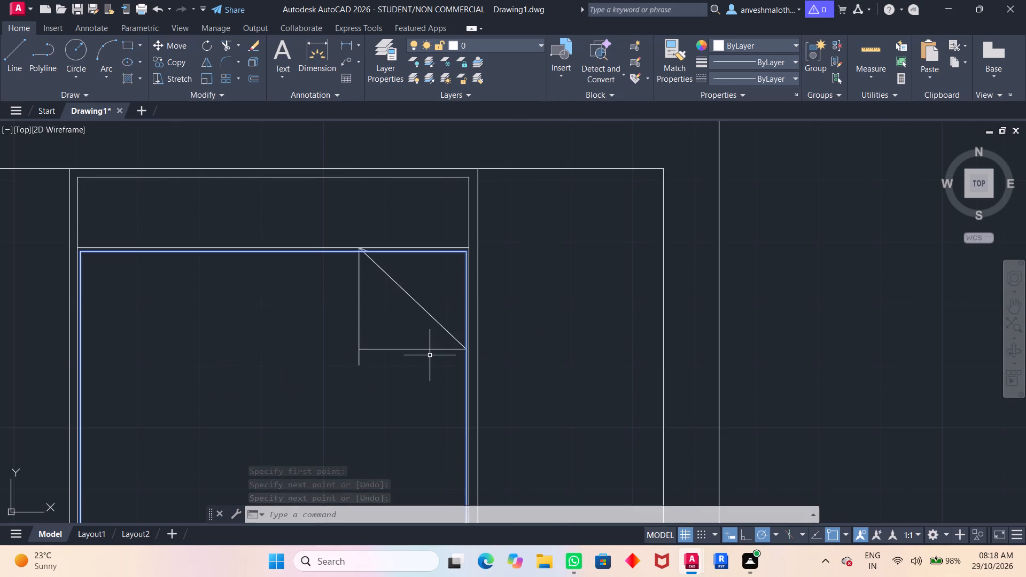
Trim away the headboard line, mattress edges and leftover shallow diagonal that lie beyond the blanket fold at the bed's upper right corner.
type("tr")
key("Return")
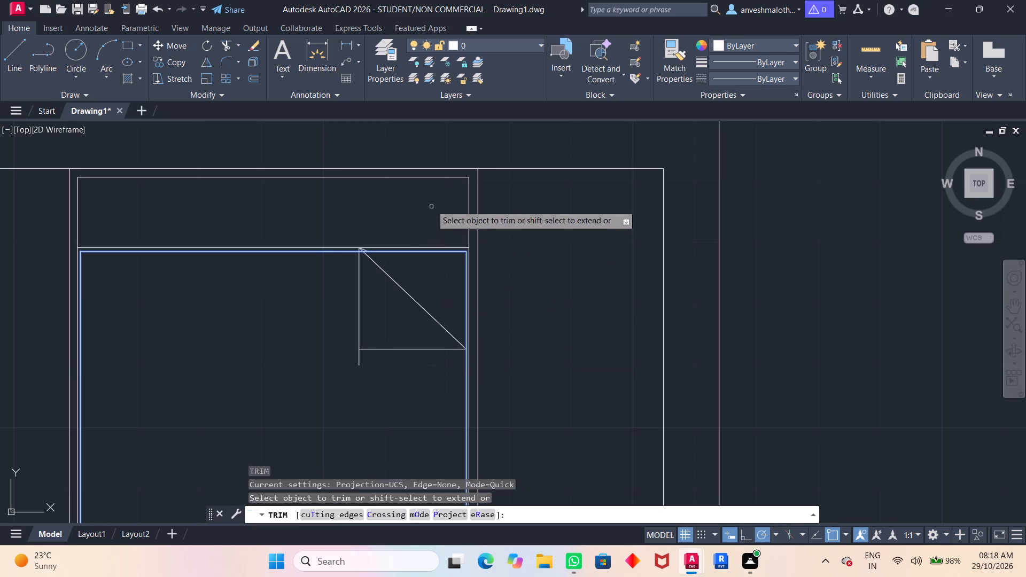
left_click_drag(431, 205, 435, 282)
scroll(444, 271, "up", 3)
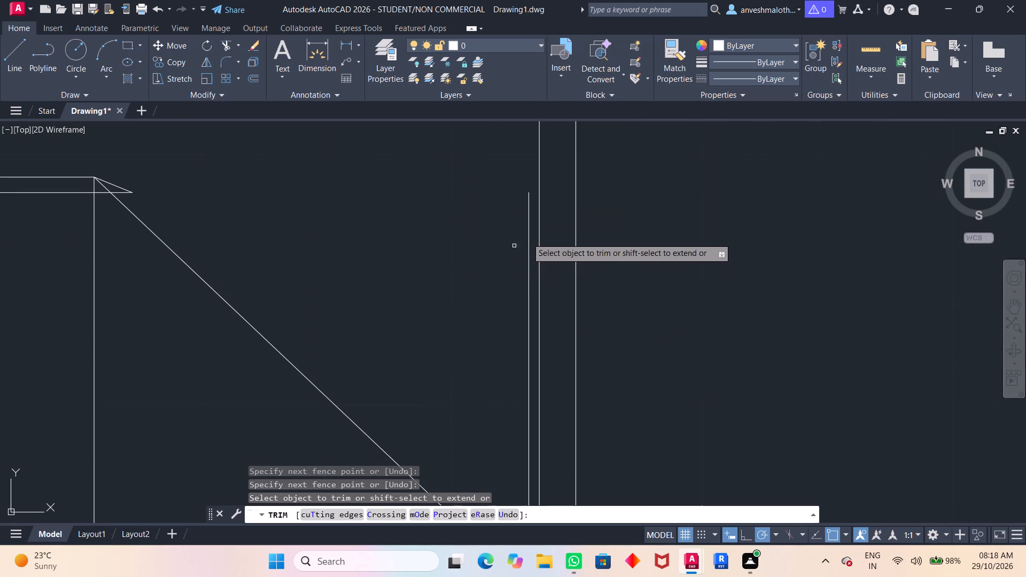
left_click(531, 232)
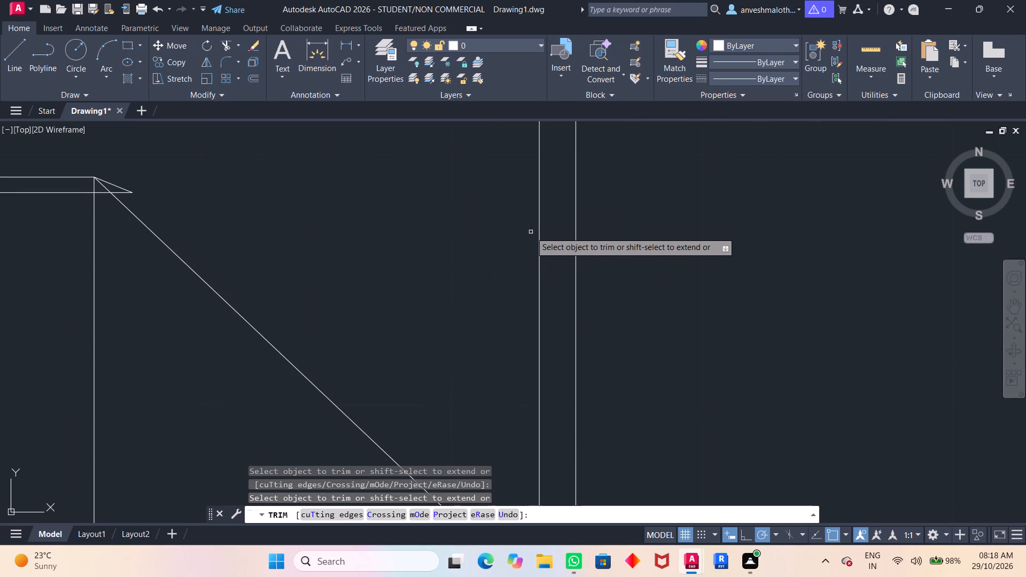
left_click_drag(103, 145, 110, 176)
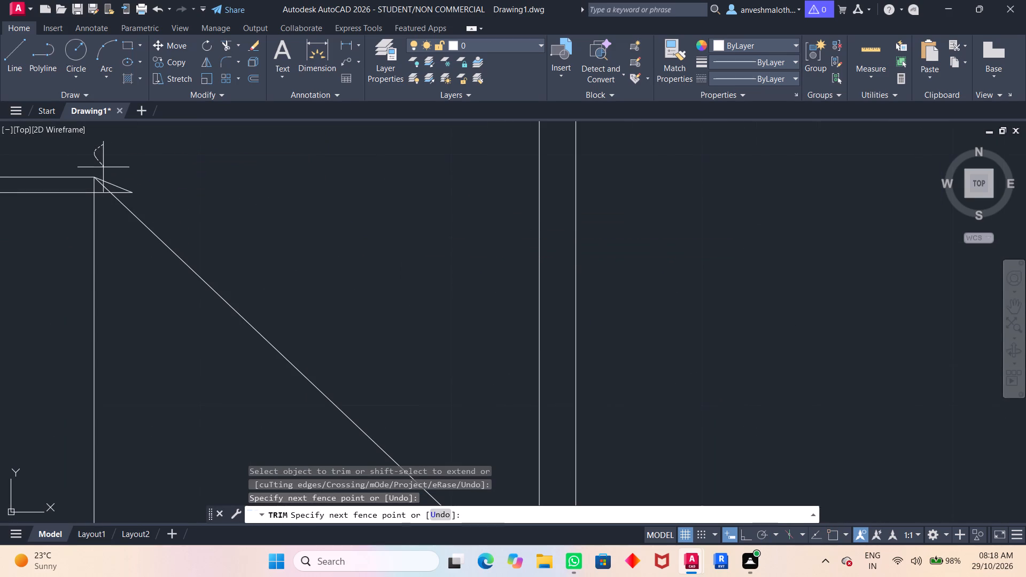
left_click_drag(110, 176, 128, 197)
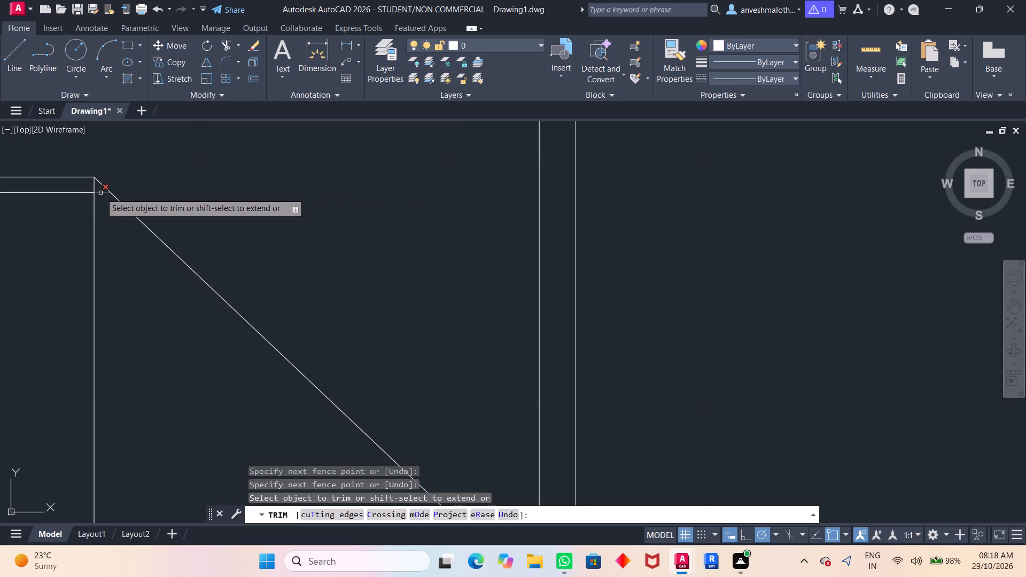
left_click(100, 193)
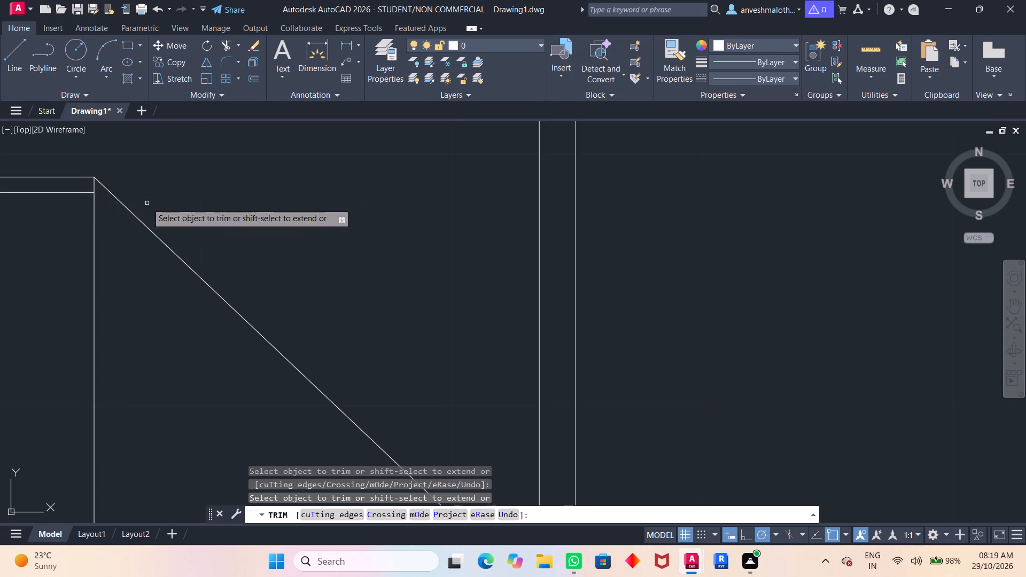
Trim the overhanging end of the flap's vertical line below its horizontal edge.
scroll(298, 209, "down", 3)
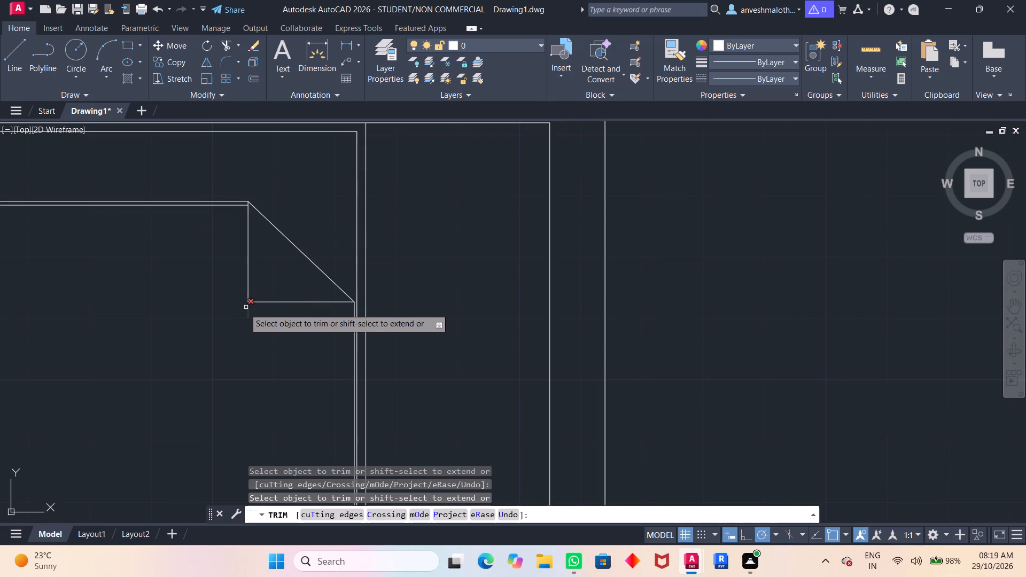
left_click(247, 310)
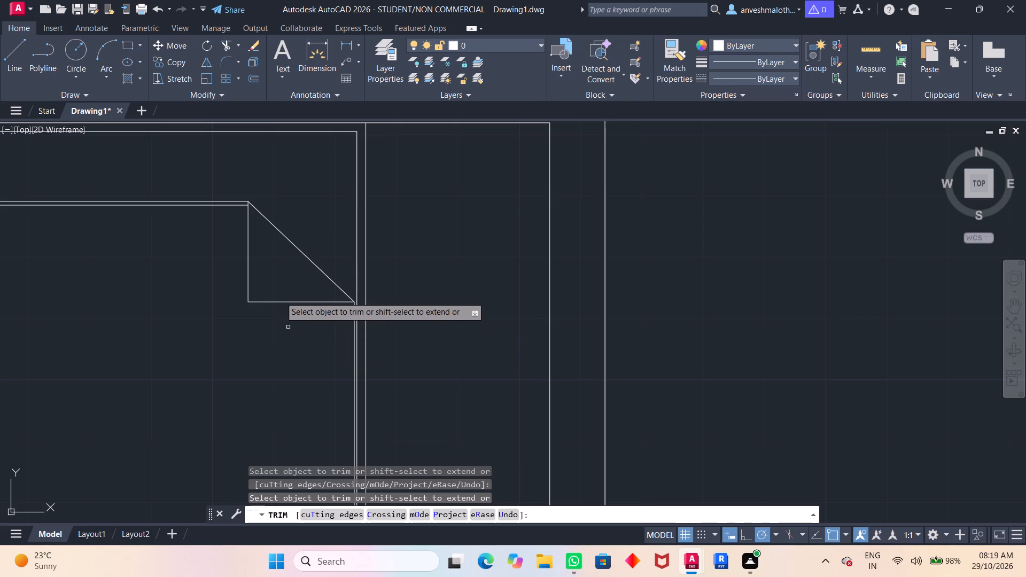
key("space")
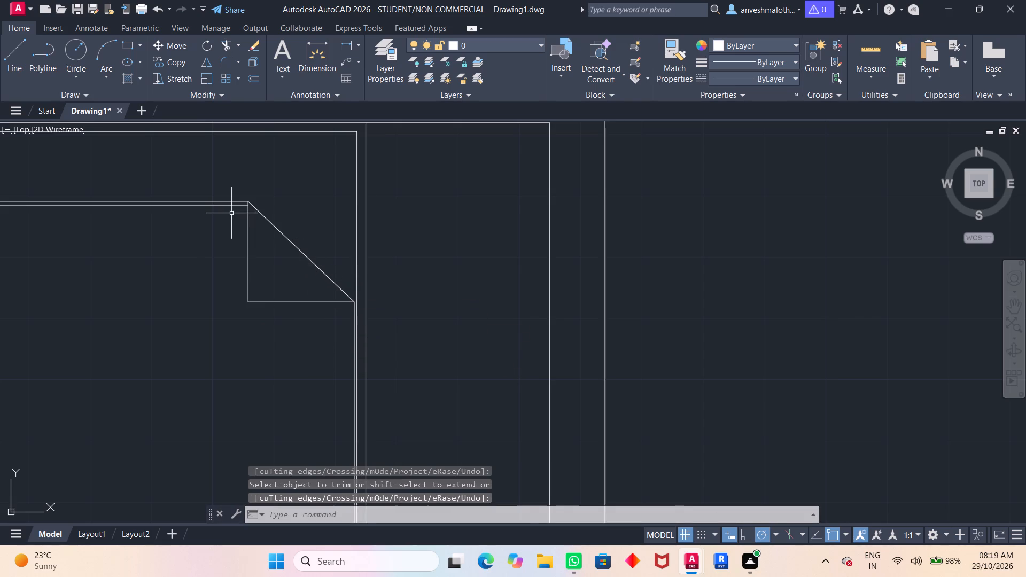
Draw a second vertical line about 1'-5 1/2" long down from the headboard line, just outside the flap's vertical edge.
scroll(258, 224, "up", 3)
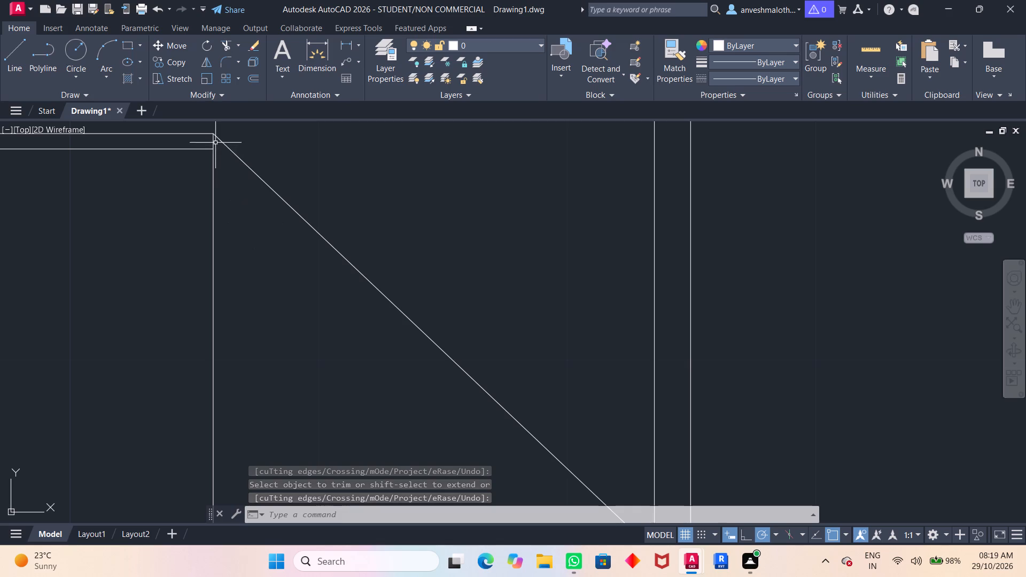
scroll(244, 184, "down", 4)
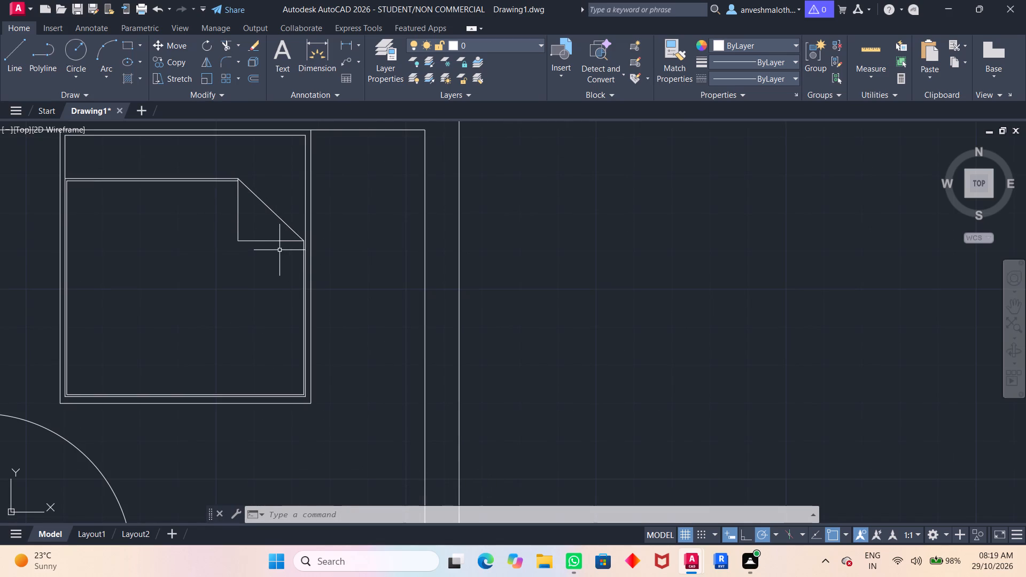
key("l")
key("Return")
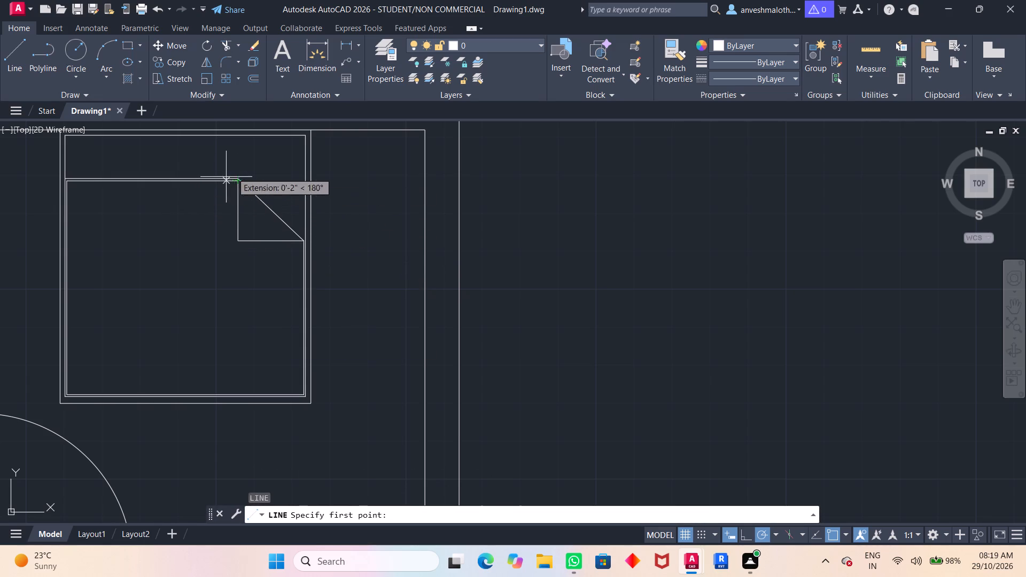
scroll(236, 181, "up", 2)
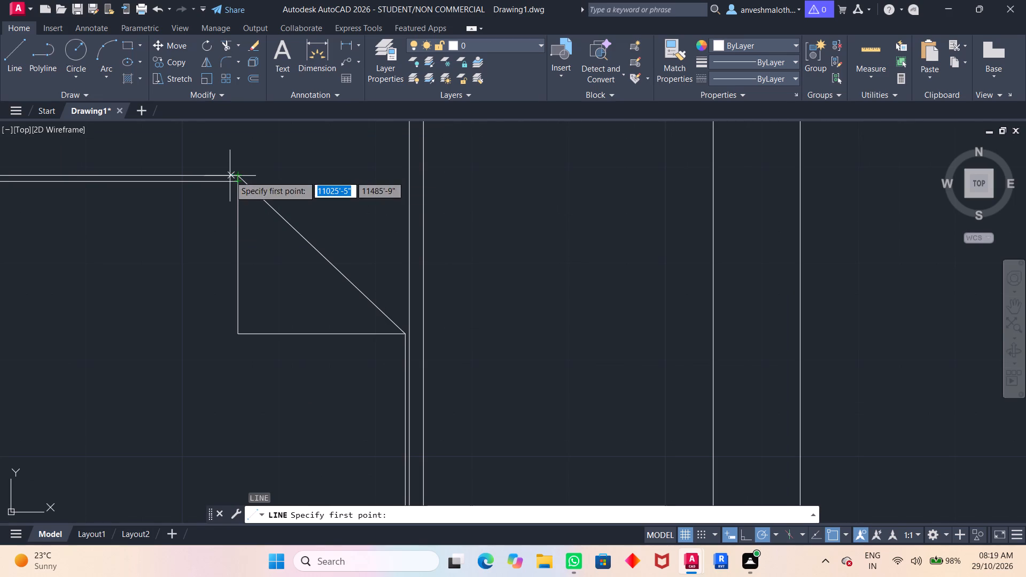
scroll(207, 189, "up", 3)
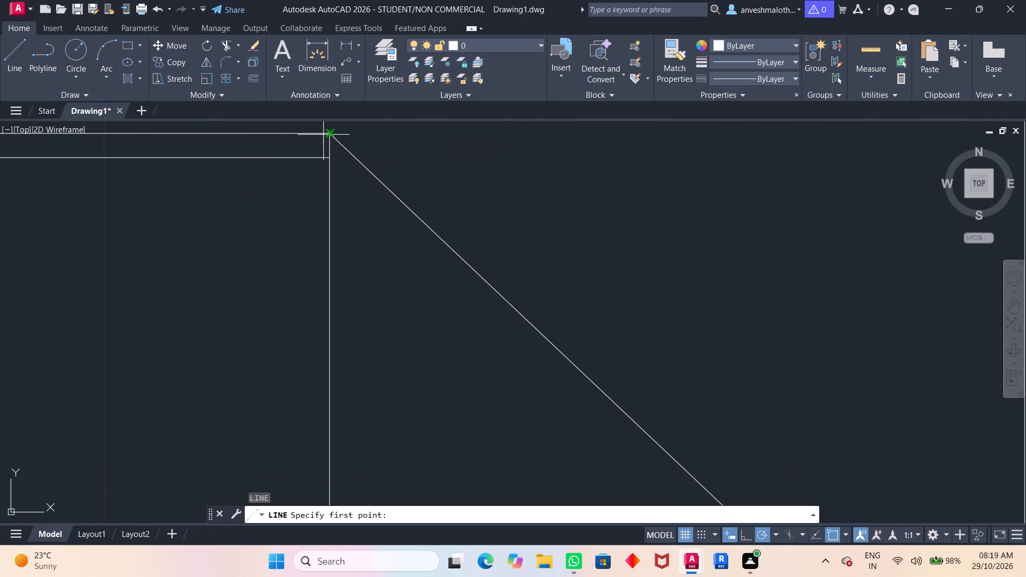
left_click(323, 135)
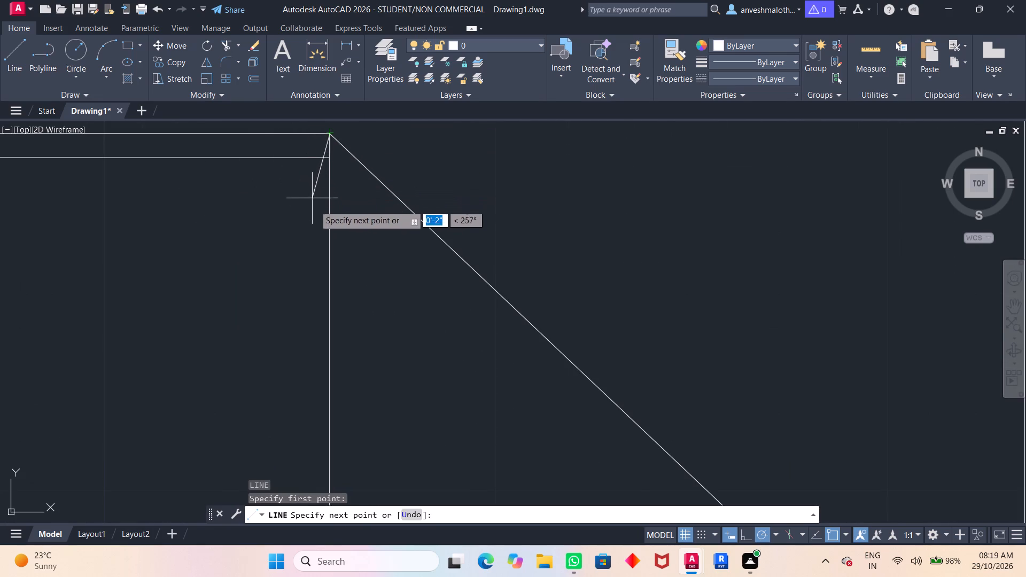
key("Escape")
key("space")
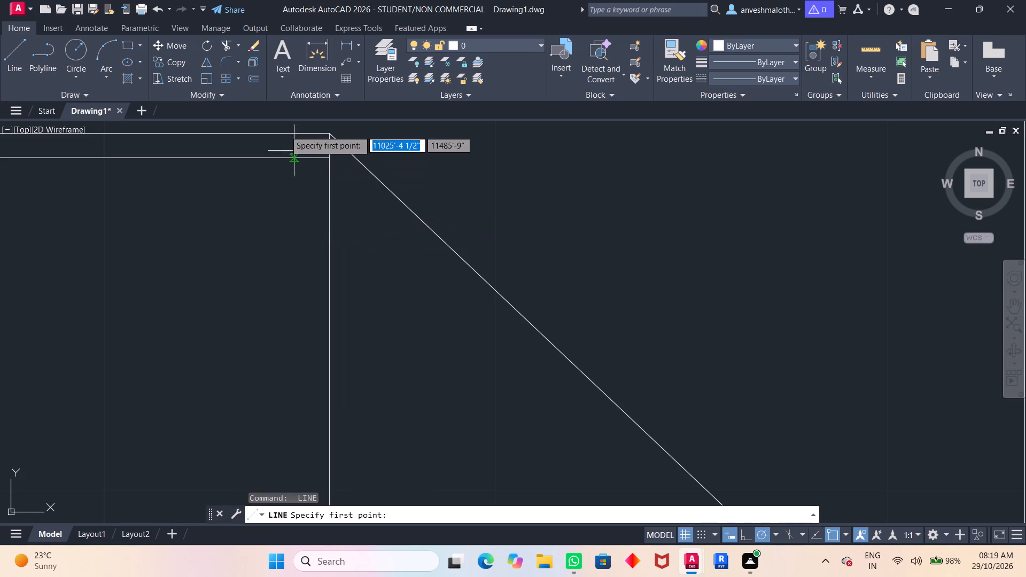
left_click(322, 135)
middle_click_drag(315, 380, 310, 377)
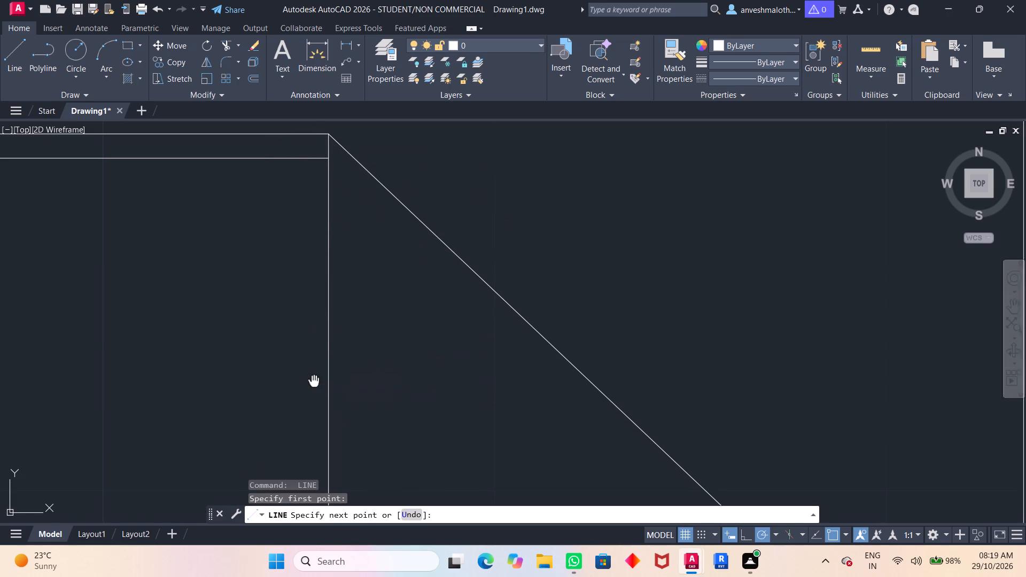
middle_click_drag(310, 377, 331, 199)
scroll(304, 290, "down", 3)
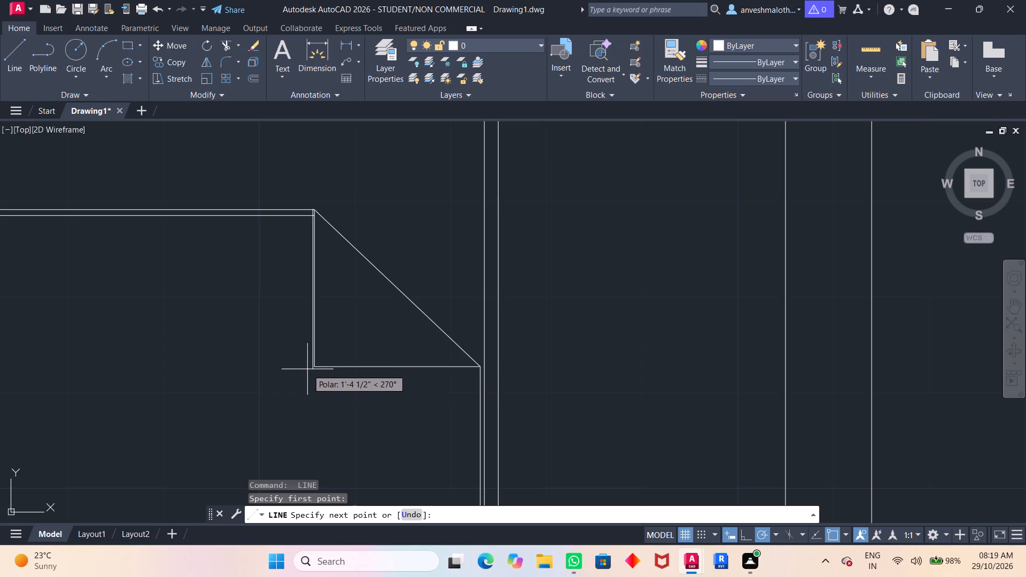
scroll(308, 378, "up", 2)
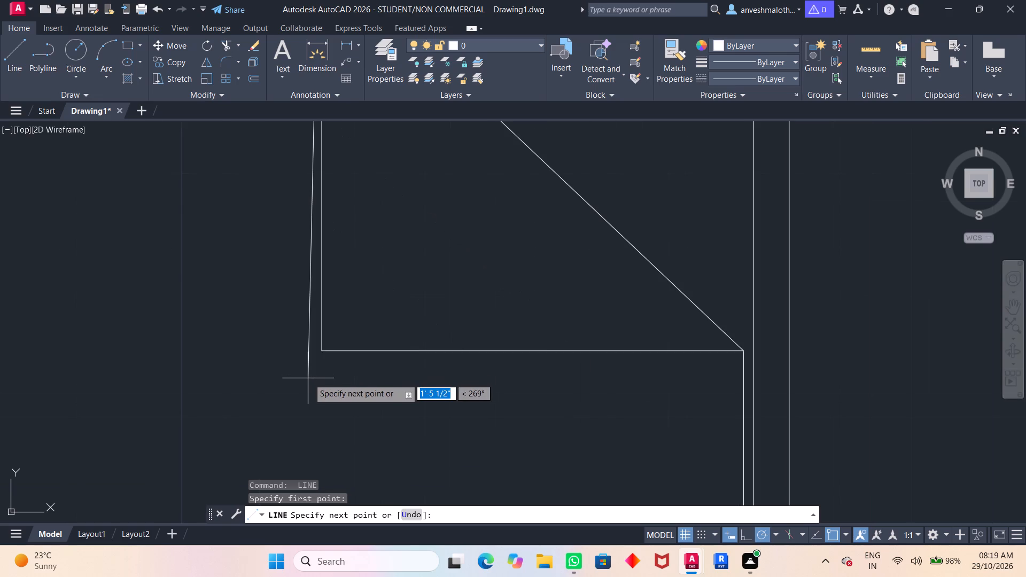
left_click(314, 379)
key("space")
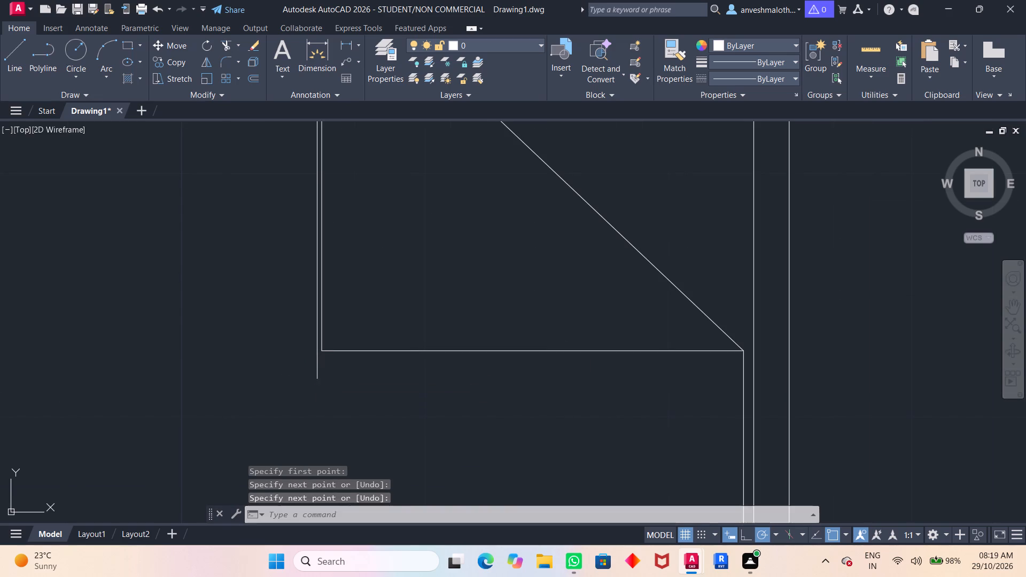
Draw a second horizontal line just below the flap's bottom edge, from the outer vertical line to the mattress's right edge.
key("space")
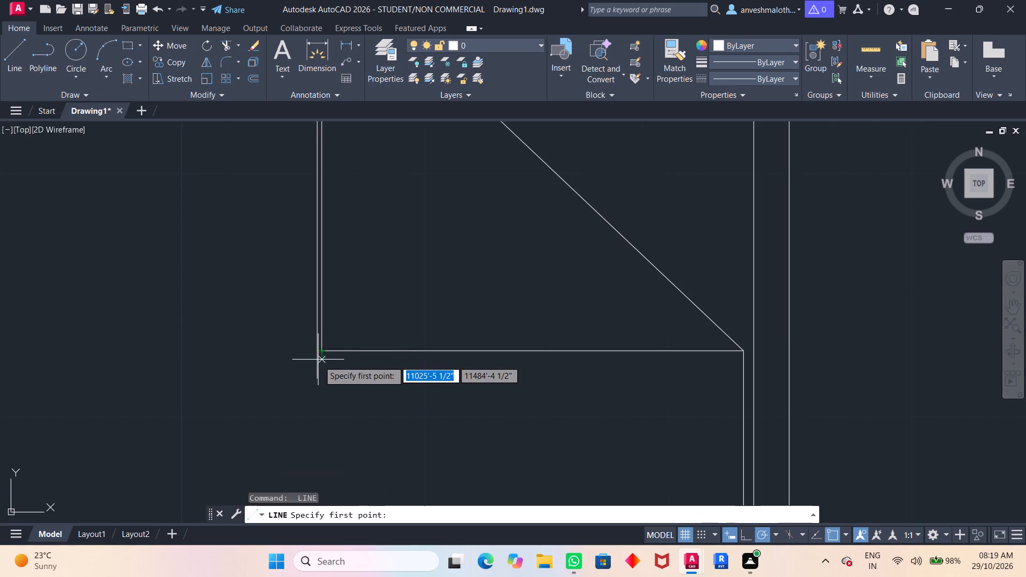
left_click(318, 361)
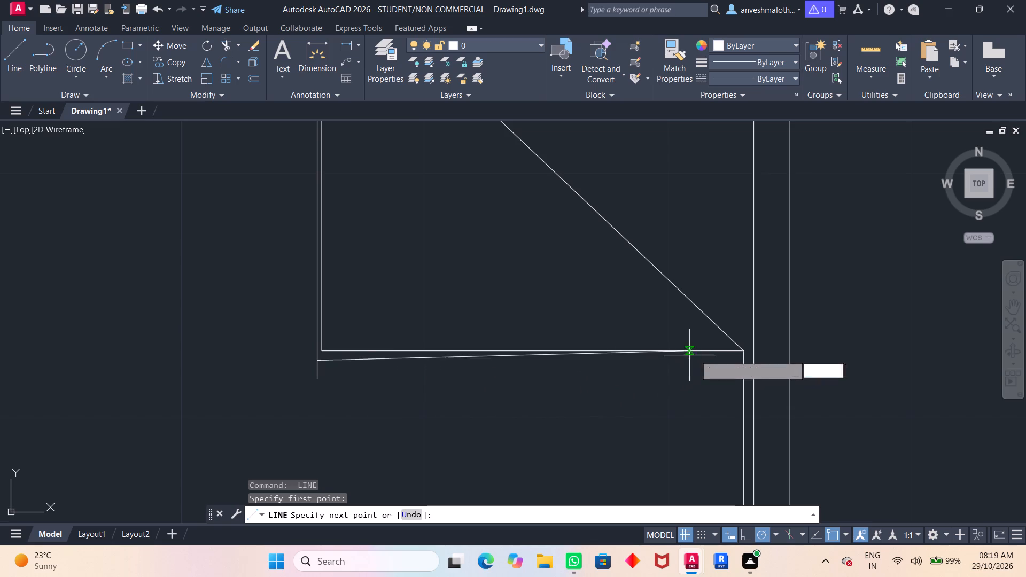
left_click(741, 356)
key("space")
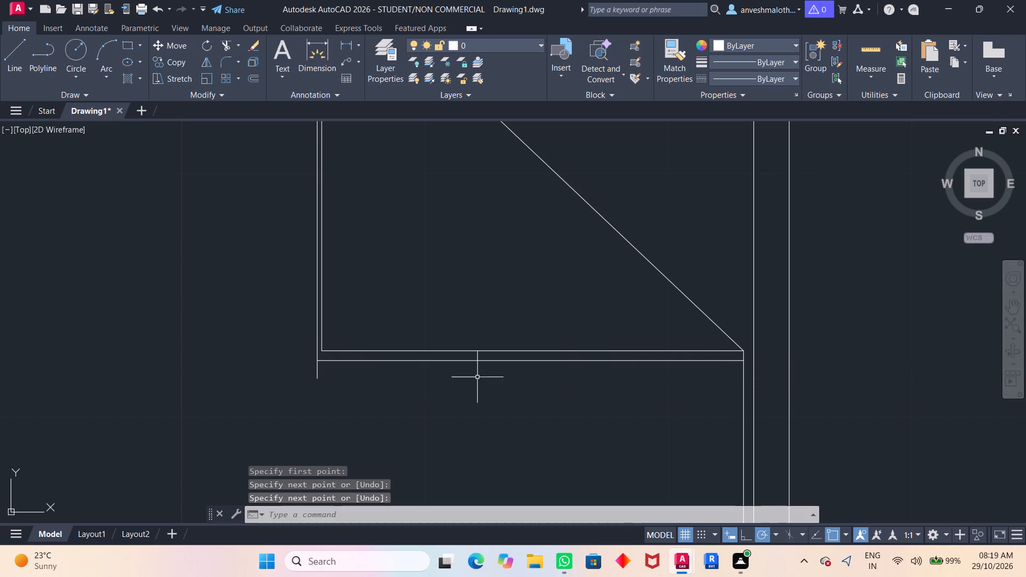
Trim the outer vertical line's overhang below the flap's second horizontal line.
type("tr")
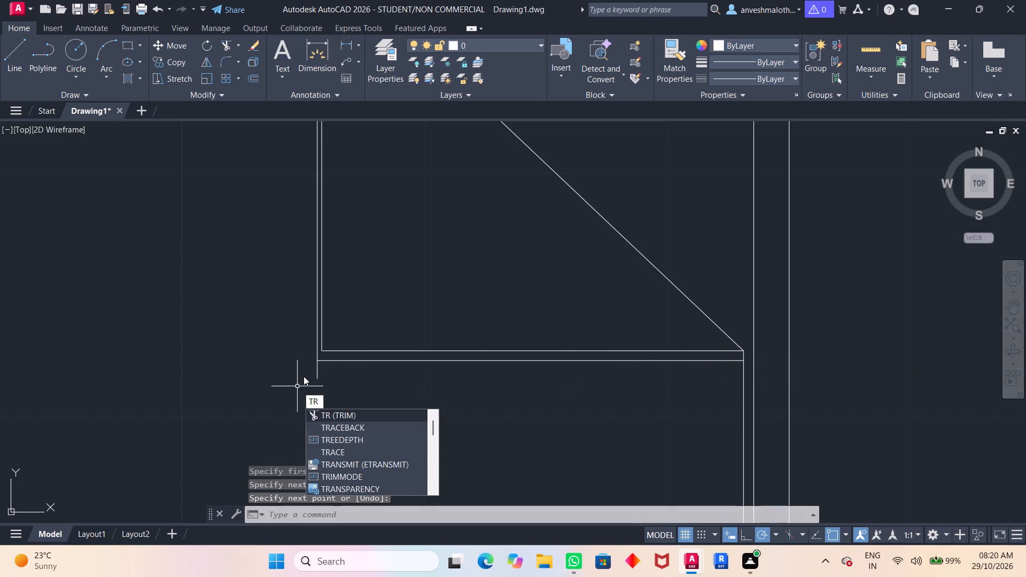
key("Return")
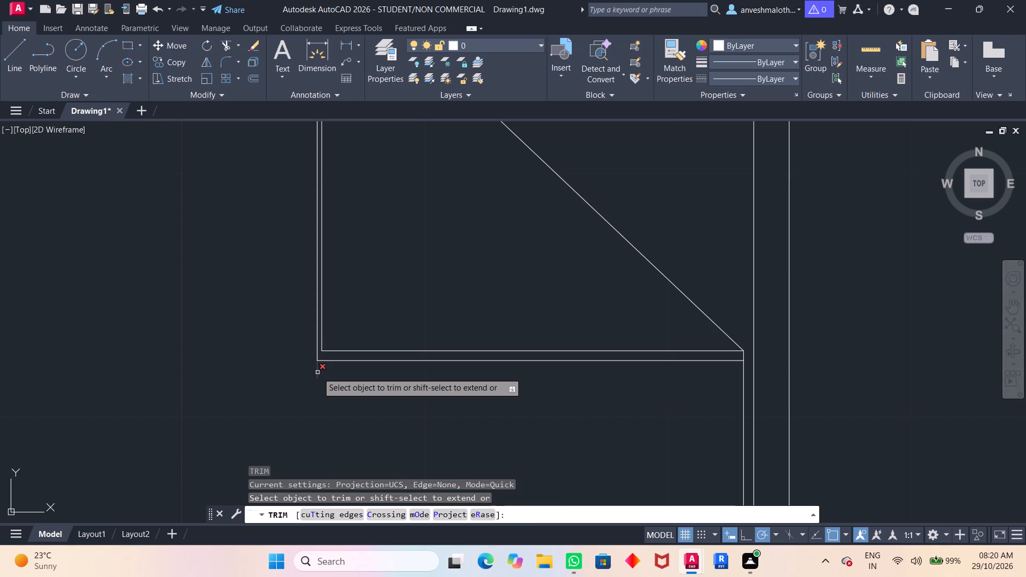
left_click(317, 372)
scroll(317, 372, "down", 4)
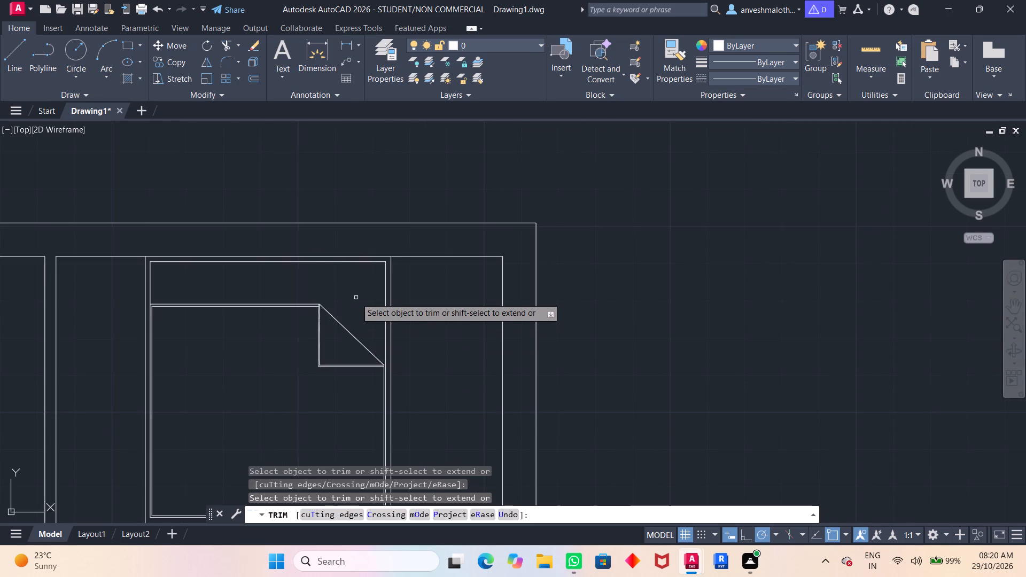
scroll(356, 298, "down", 1)
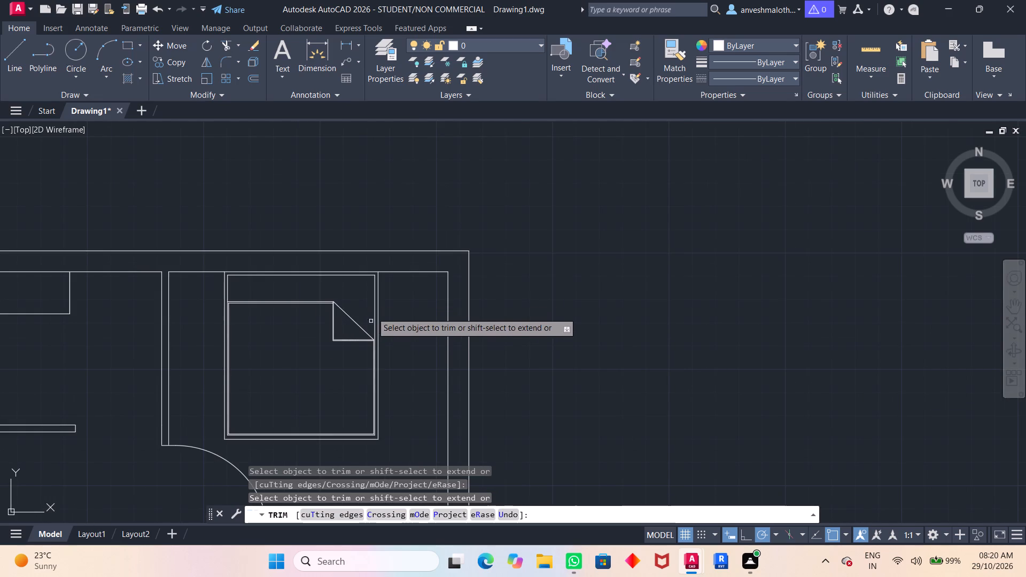
scroll(395, 249, "down", 2)
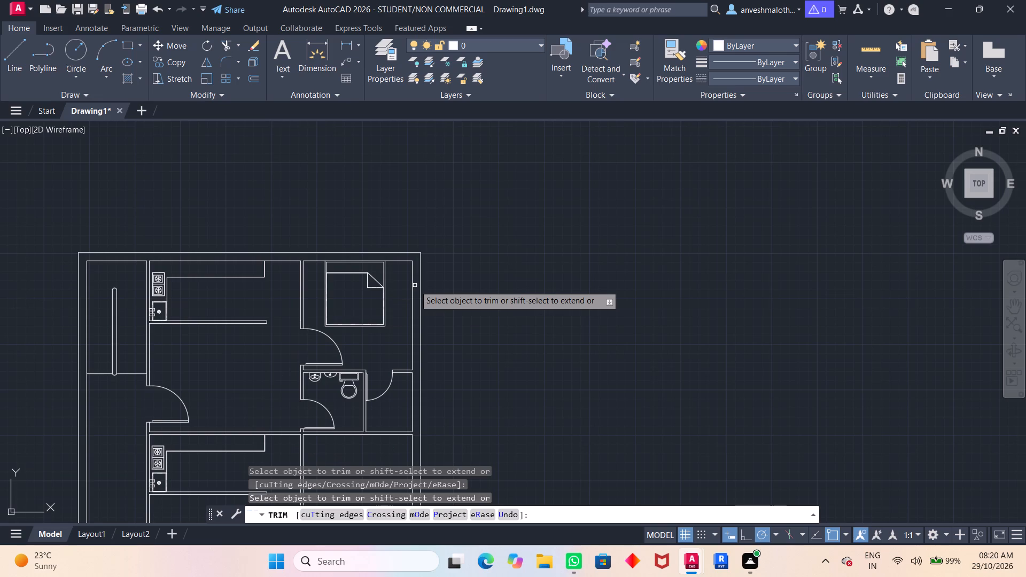
scroll(309, 353, "down", 1)
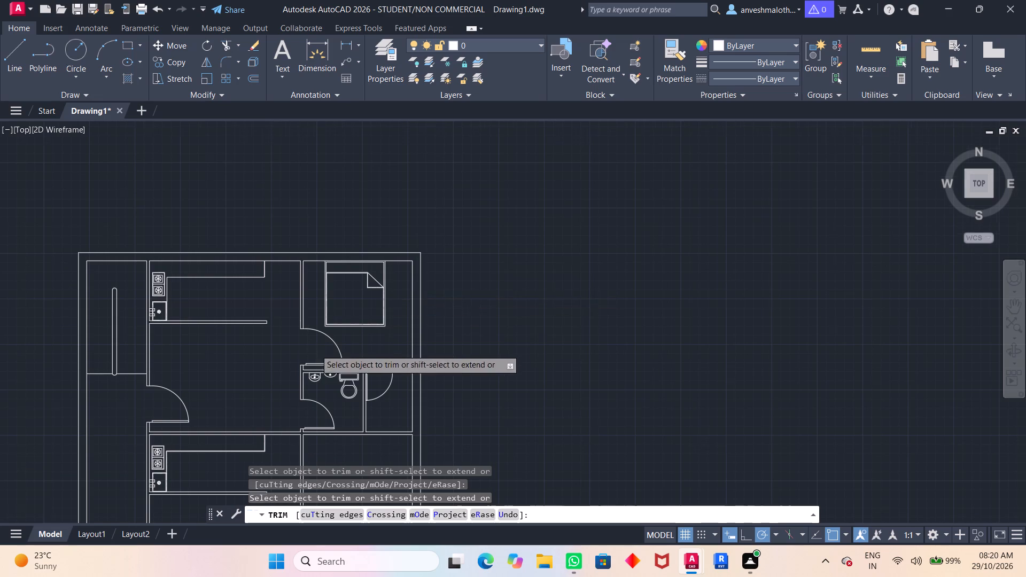
scroll(323, 345, "down", 1)
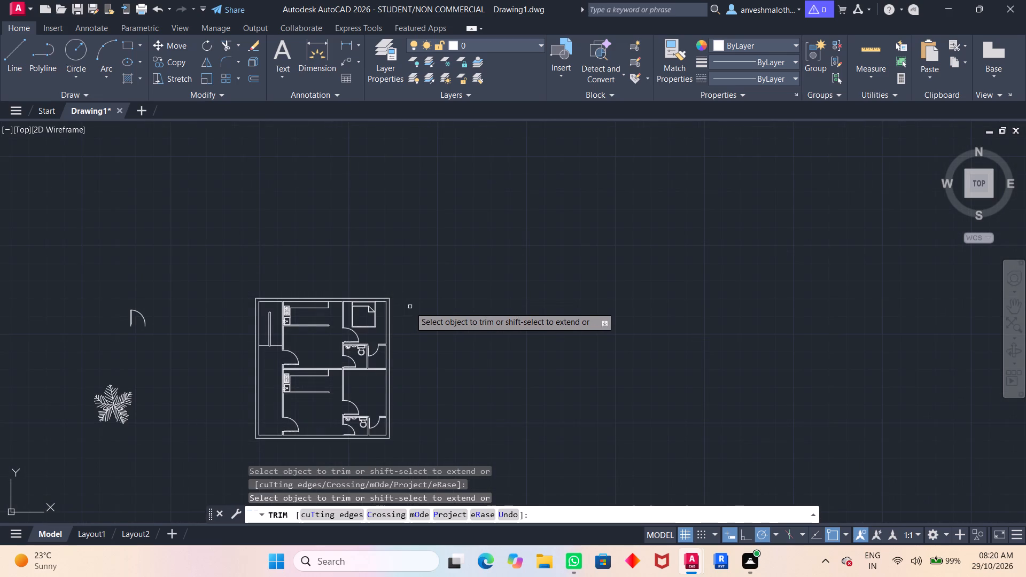
scroll(390, 316, "up", 2)
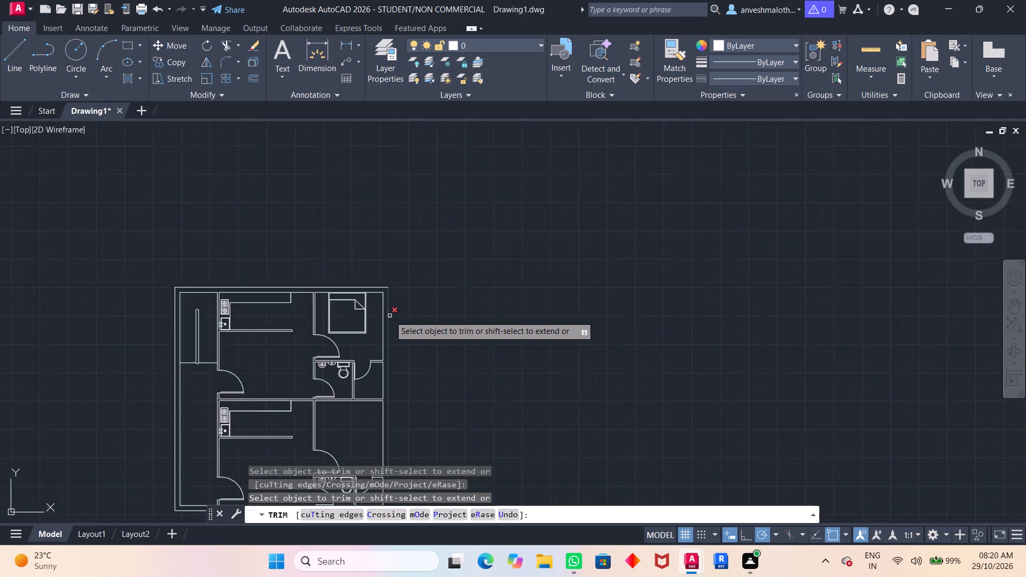
scroll(390, 316, "up", 2)
key("Escape")
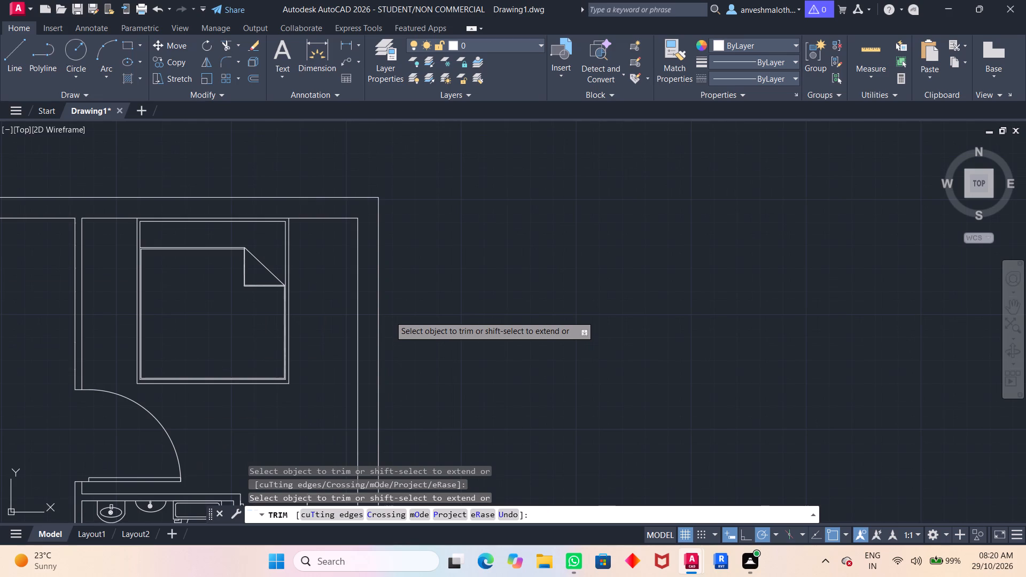
Draw a wardrobe rectangle about 1'-1 1/2" by 6'-1" from the bedroom's northeast inner corner, along the east wall.
type("rec")
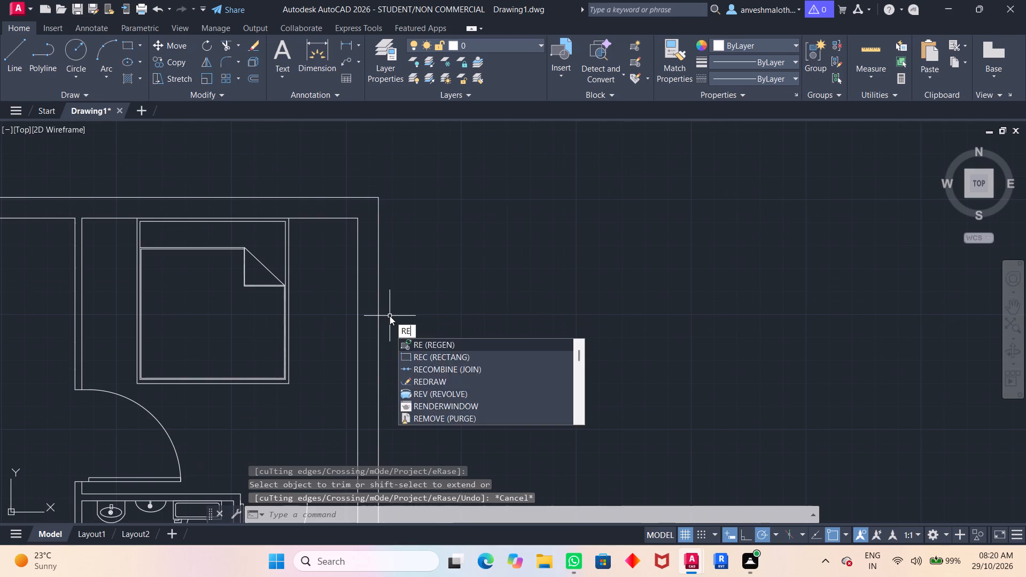
key("Return")
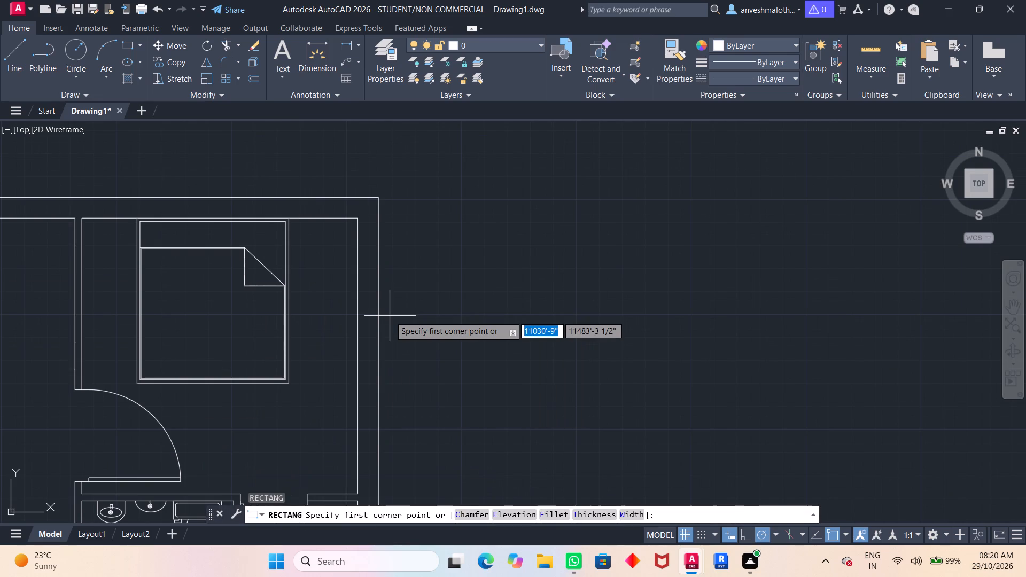
left_click(356, 220)
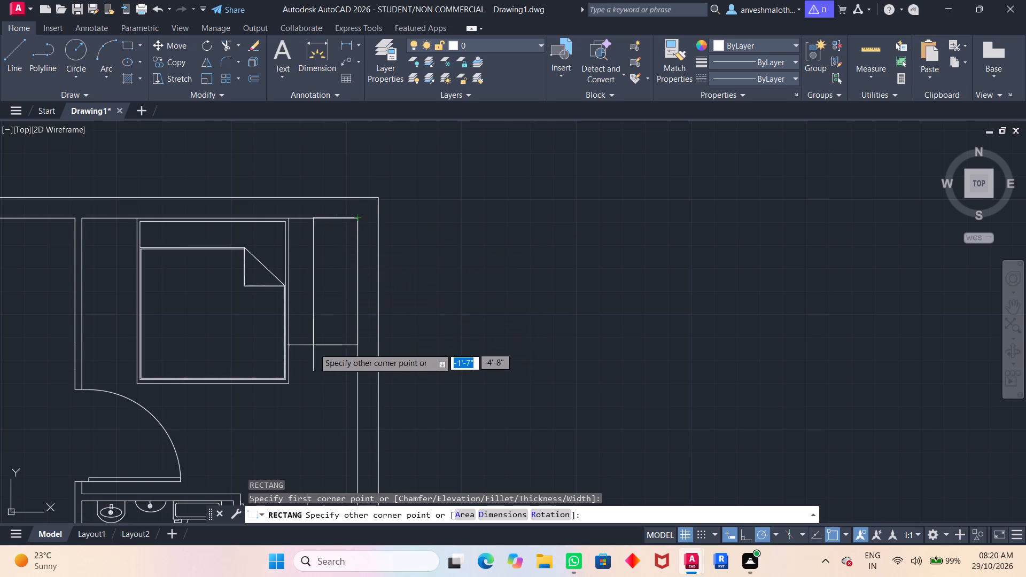
left_click(327, 386)
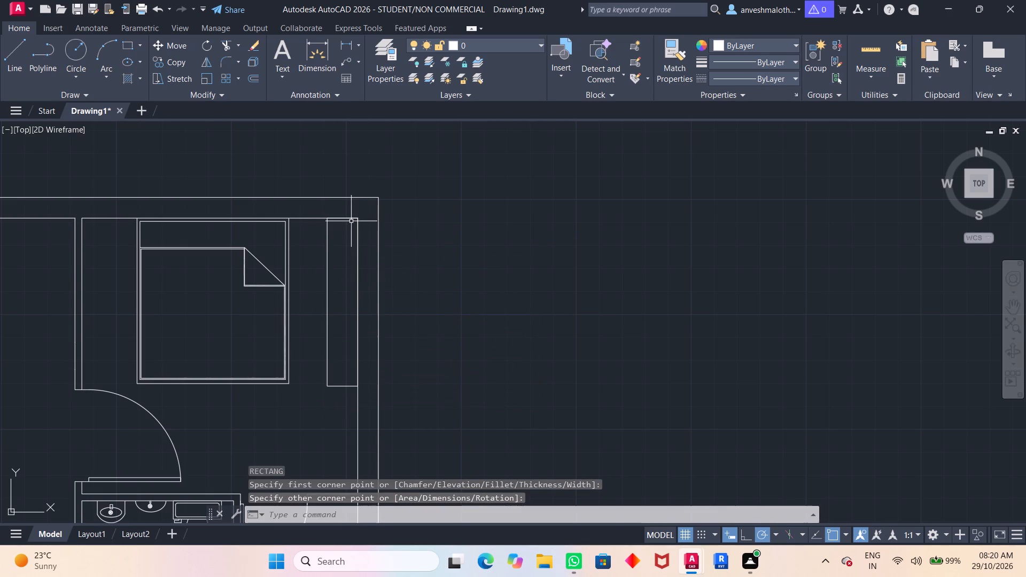
Draw a vertical centre line about 6'-1" long through the wardrobe rectangle, from its top midpoint to its bottom midpoint.
key("l")
key("Return")
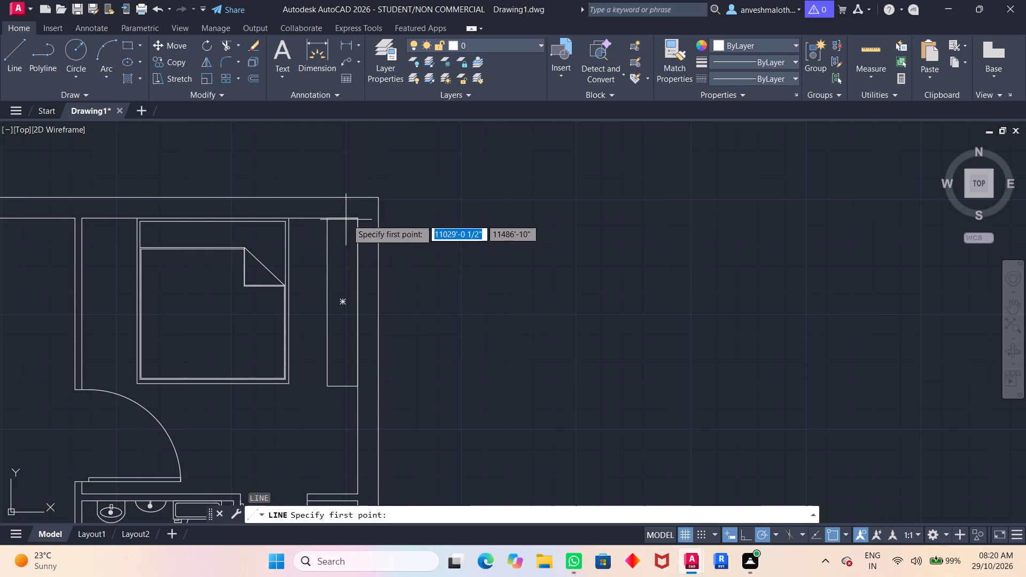
left_click(347, 219)
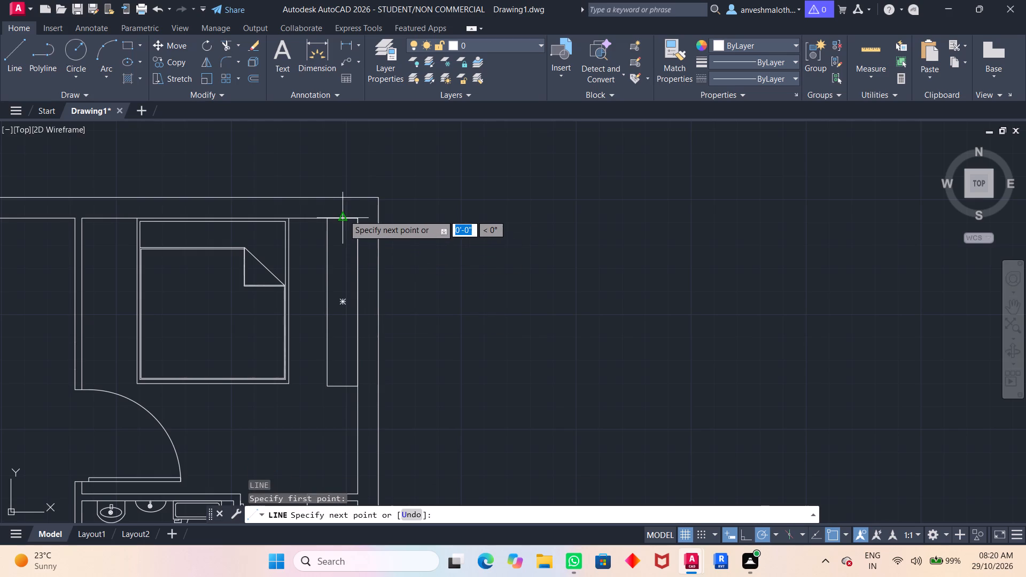
left_click(343, 386)
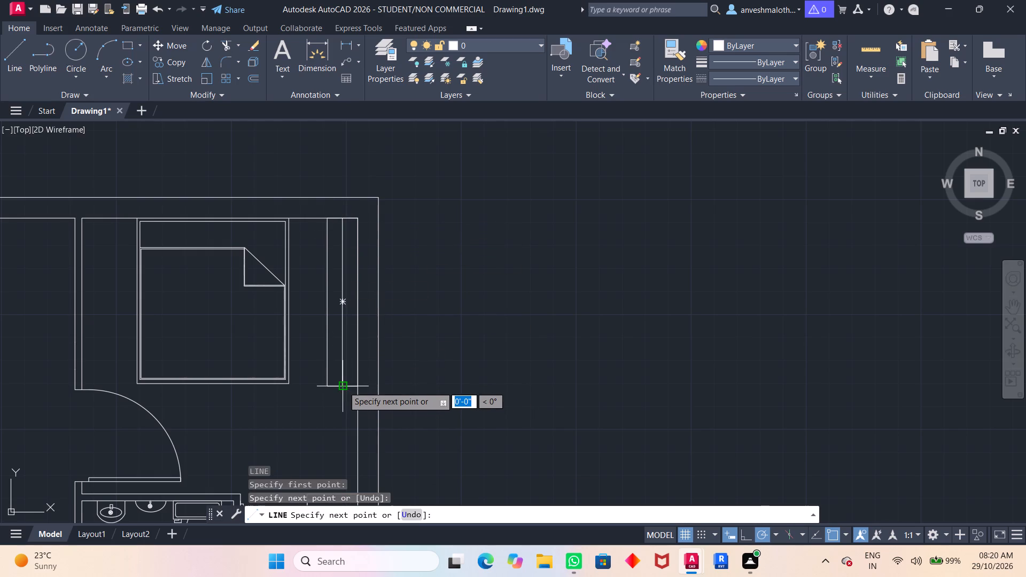
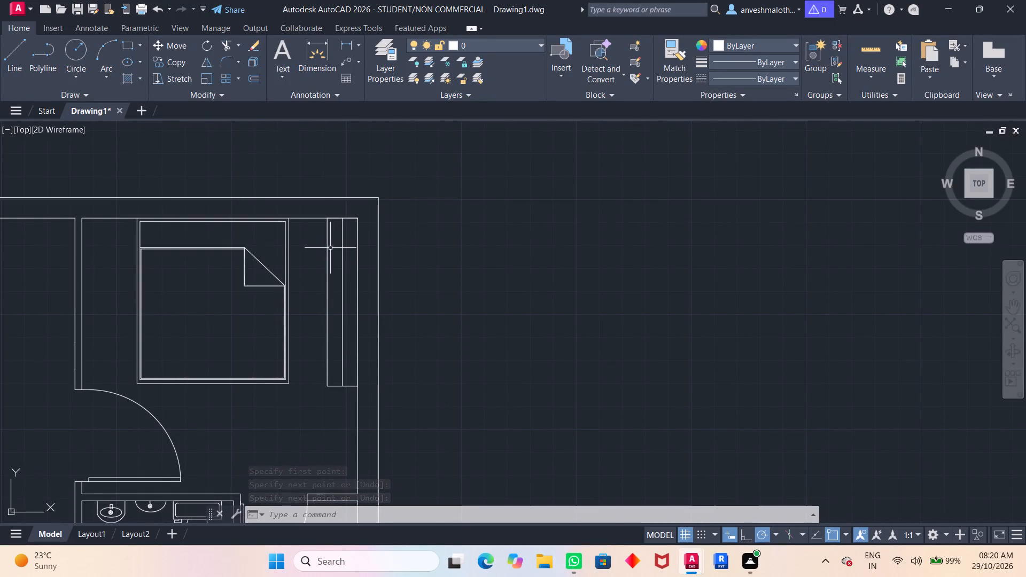
Draw a vertical line from the upper bedroom wardrobe's lower inner corner down to the wall below.
scroll(333, 245, "down", 2)
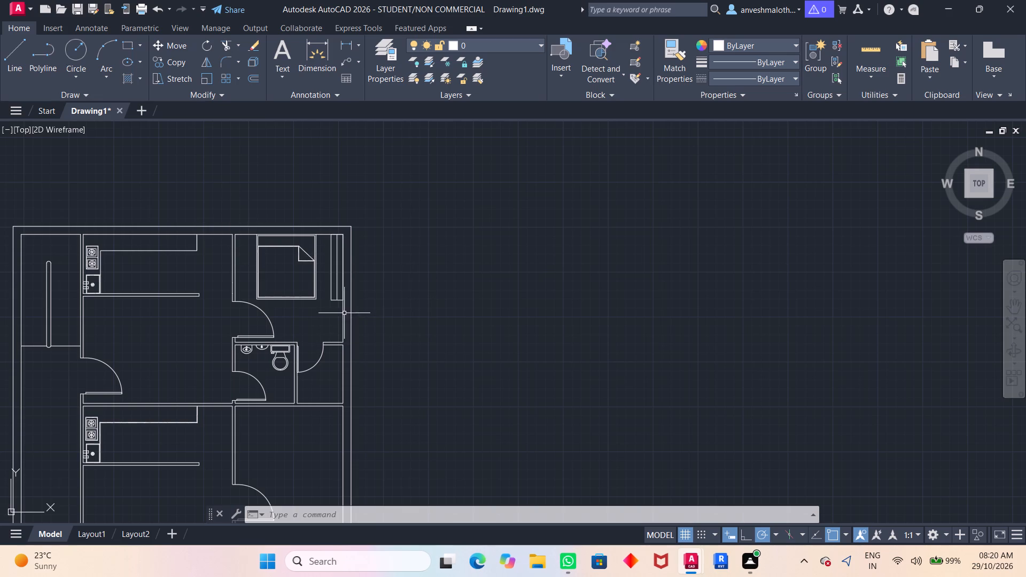
key("space")
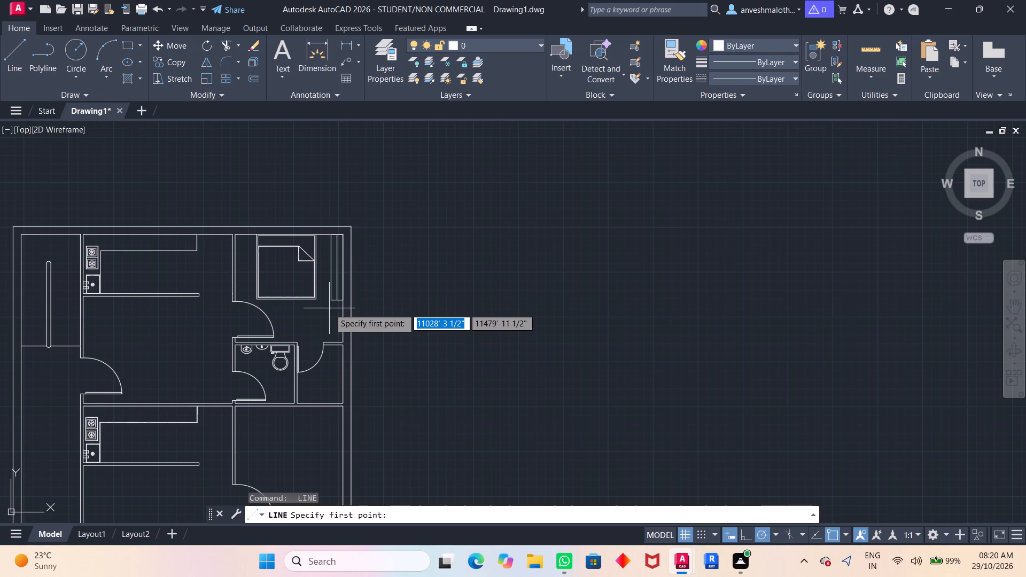
key("l")
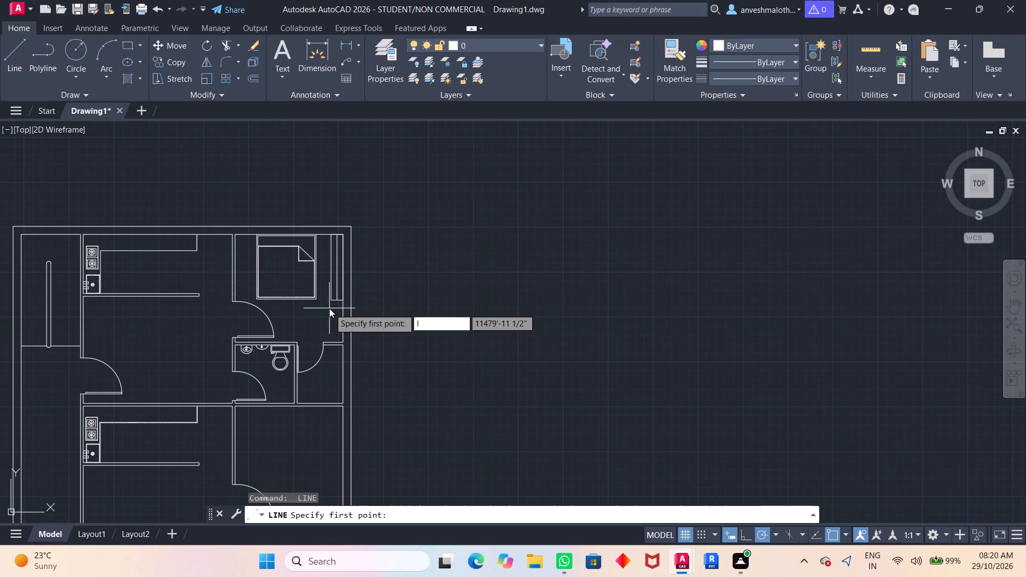
key("Escape")
key("l")
key("Return")
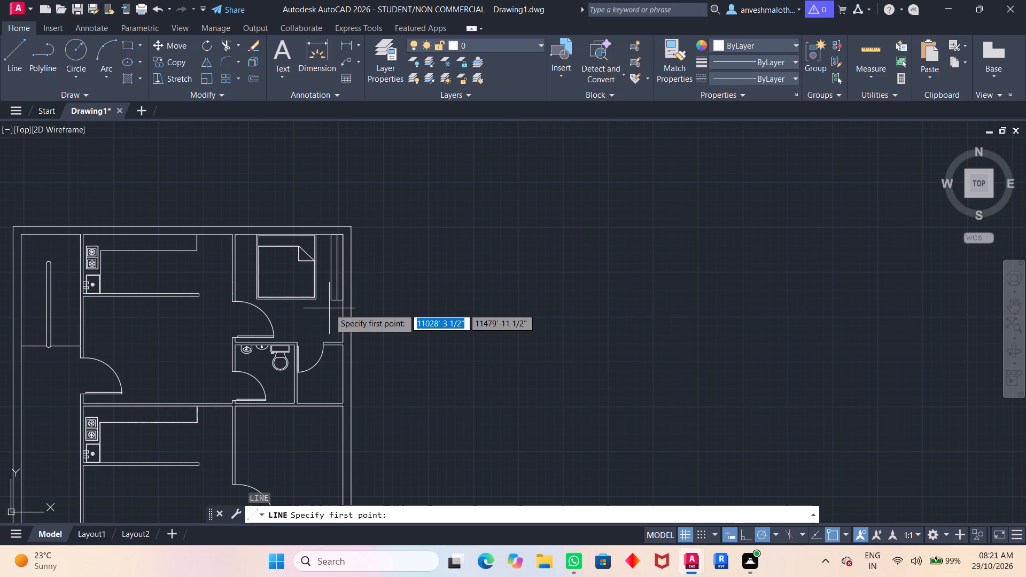
scroll(329, 308, "up", 2)
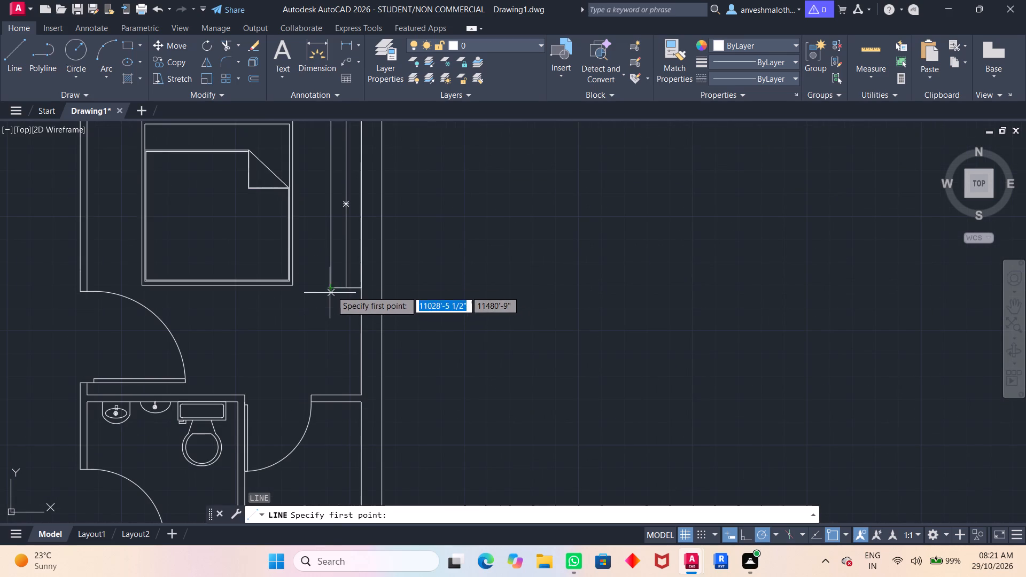
left_click(331, 290)
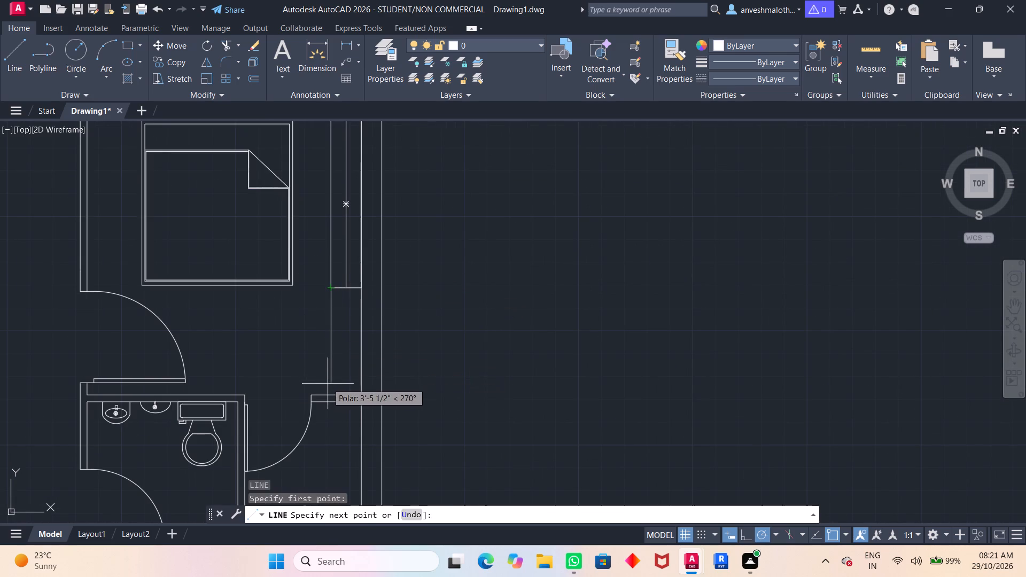
left_click(329, 394)
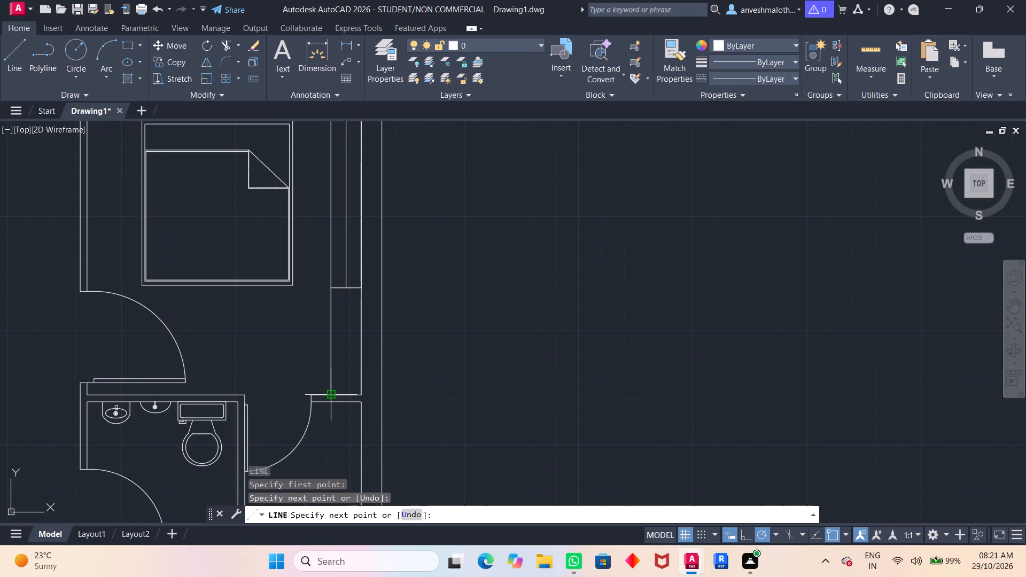
key("space")
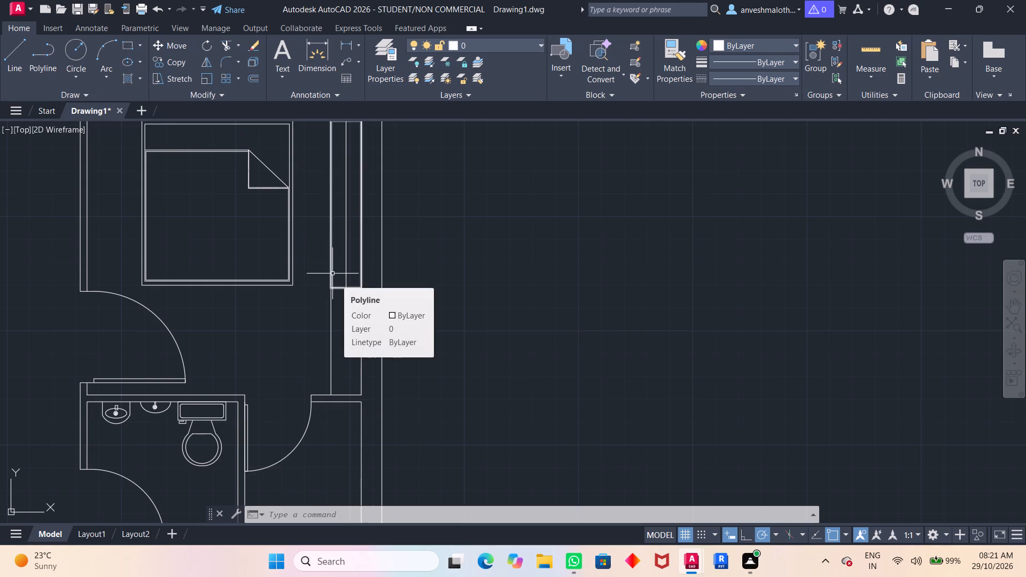
Draw a short slanted line across the wardrobe's width near its lower end, rising toward the outer wall.
key("l")
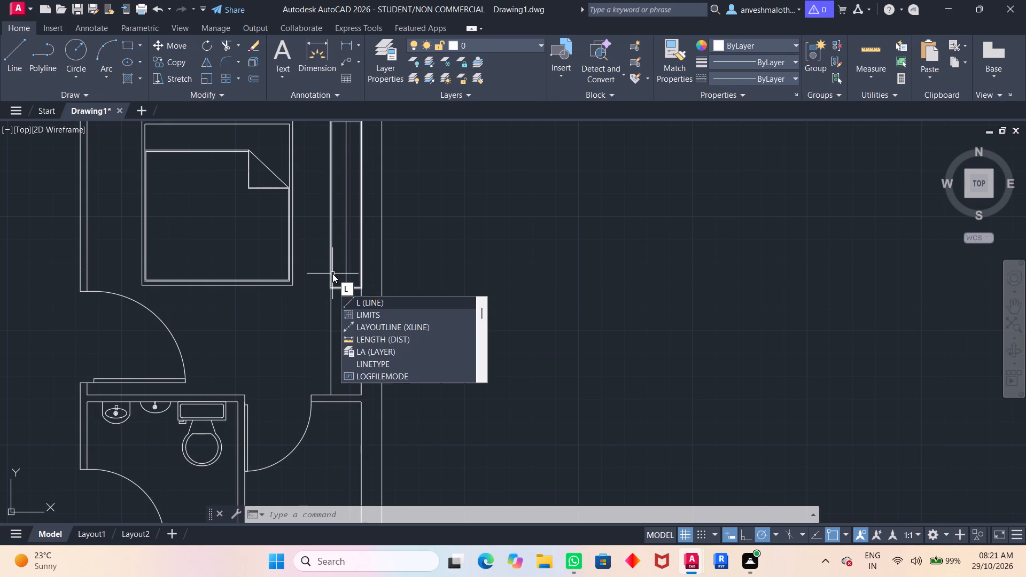
key("Return")
left_click(332, 274)
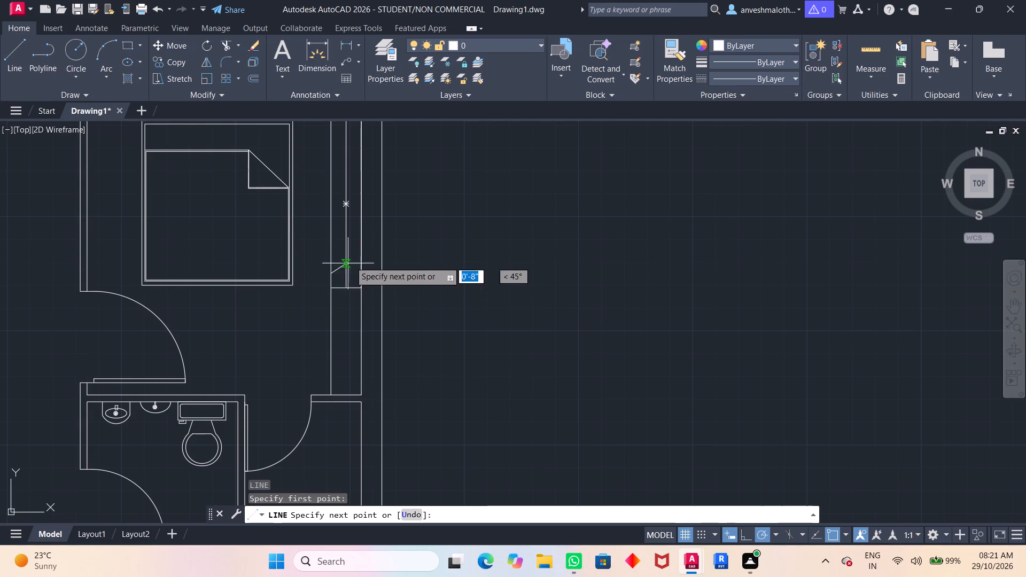
left_click(362, 256)
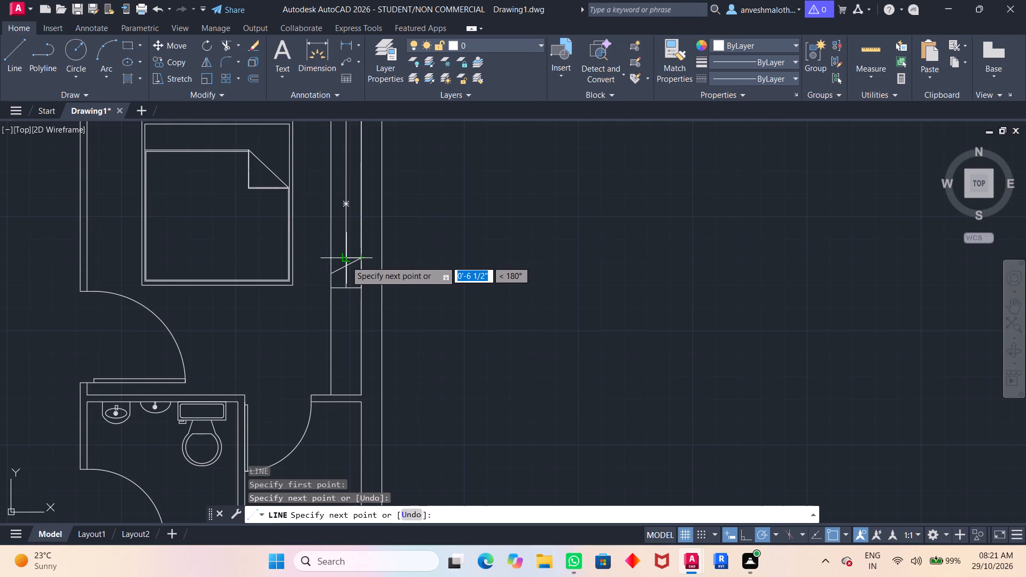
key("Escape")
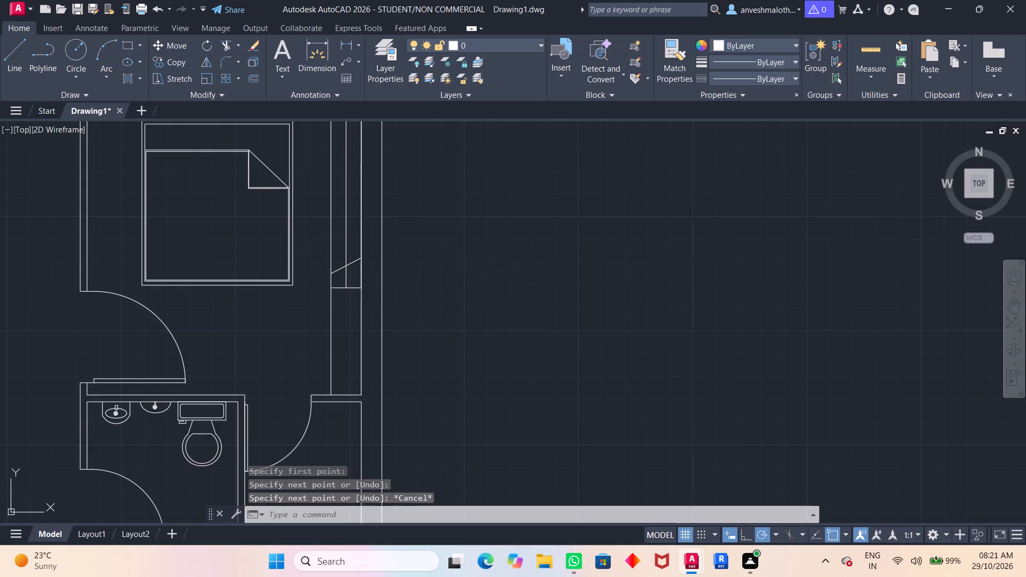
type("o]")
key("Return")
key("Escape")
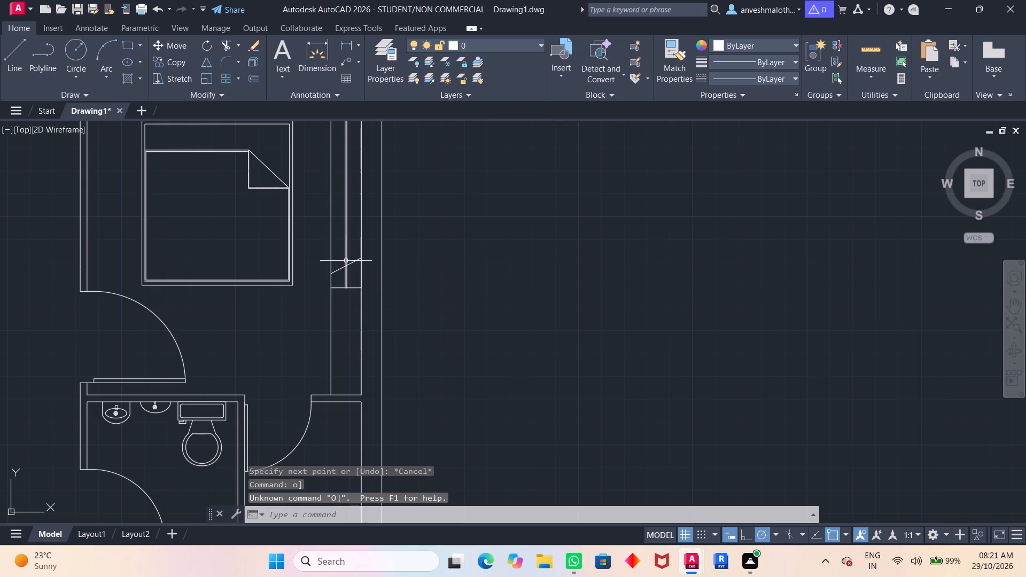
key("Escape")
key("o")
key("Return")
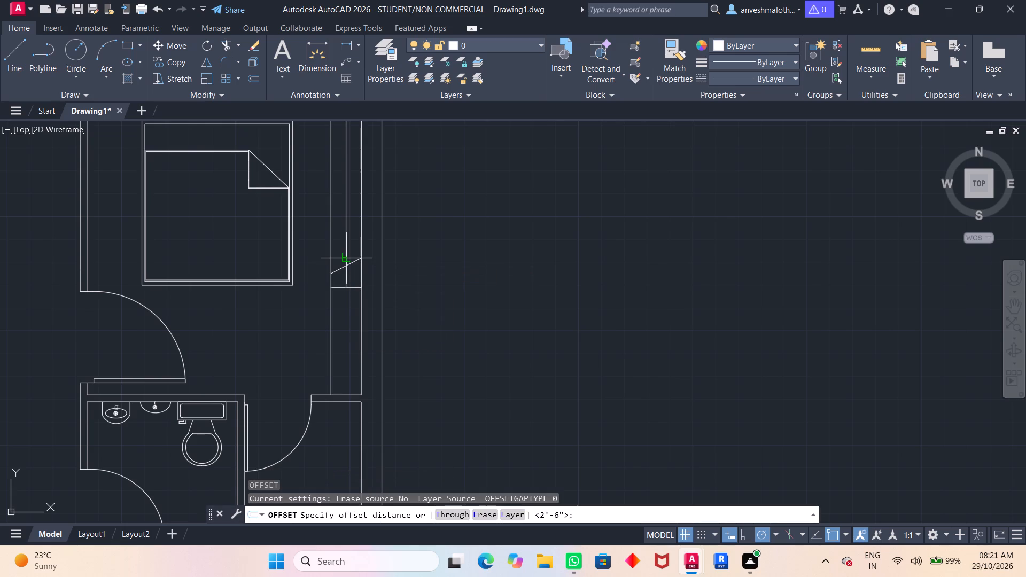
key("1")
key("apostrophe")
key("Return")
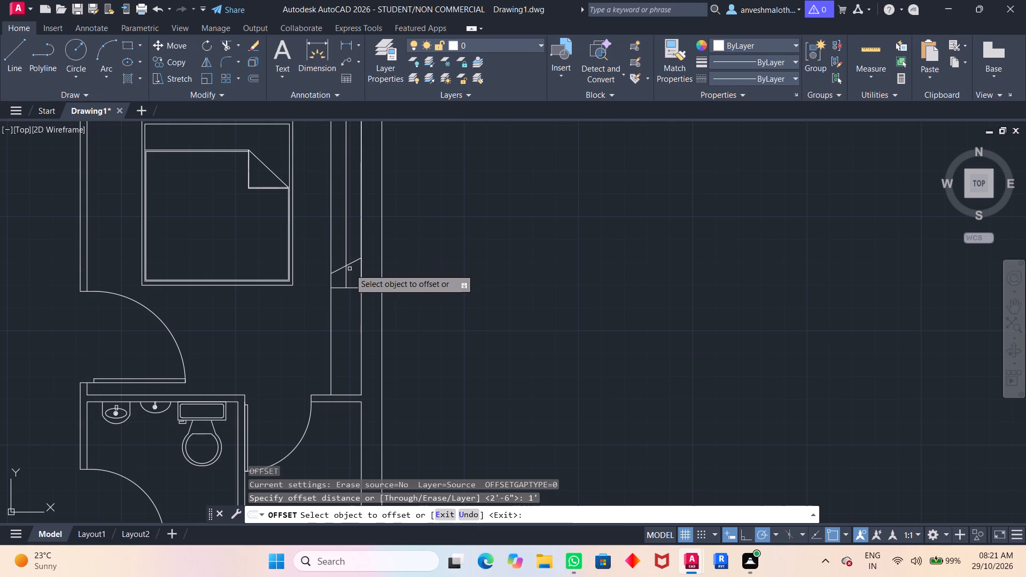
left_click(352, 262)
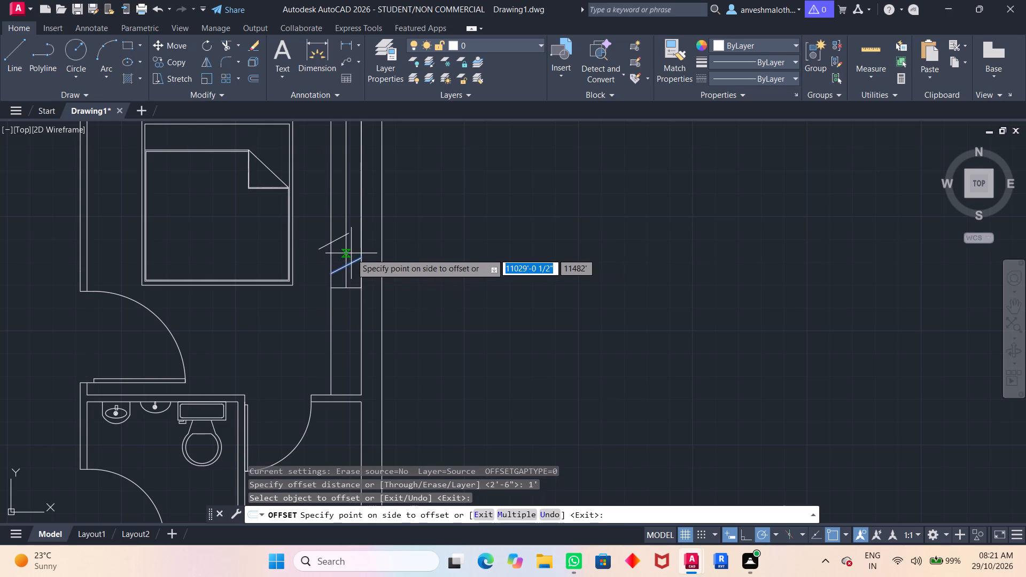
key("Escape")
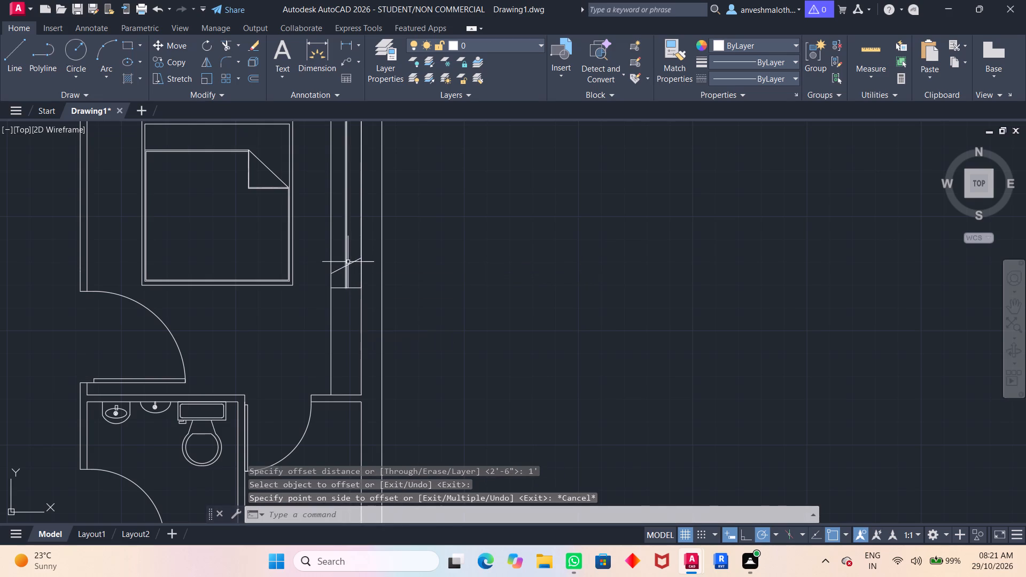
Copy the upper bedroom's bed and paste the copy in the empty area east of the floor plan.
scroll(355, 241, "down", 2)
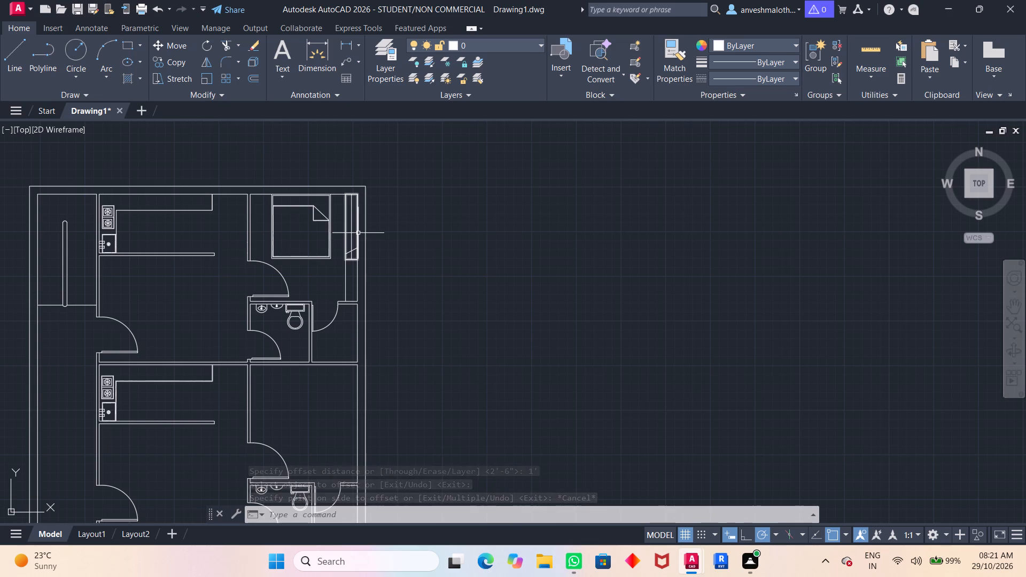
scroll(359, 231, "up", 1)
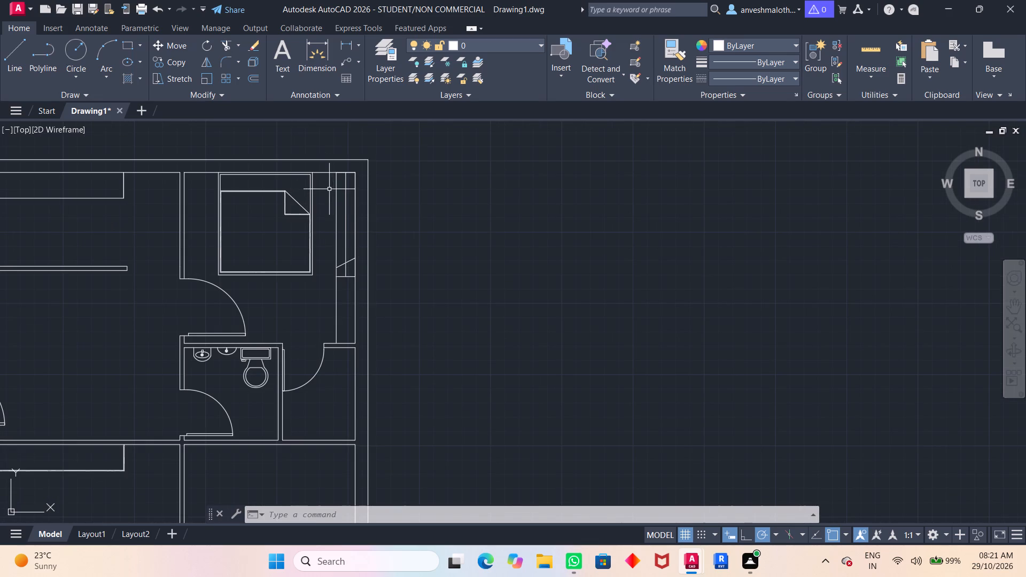
left_click(328, 180)
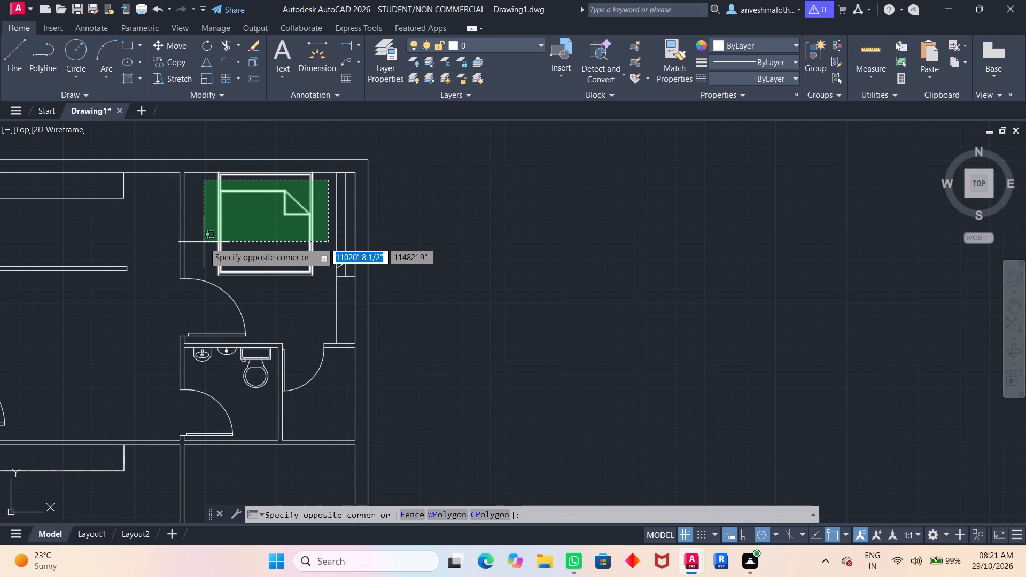
left_click(209, 276)
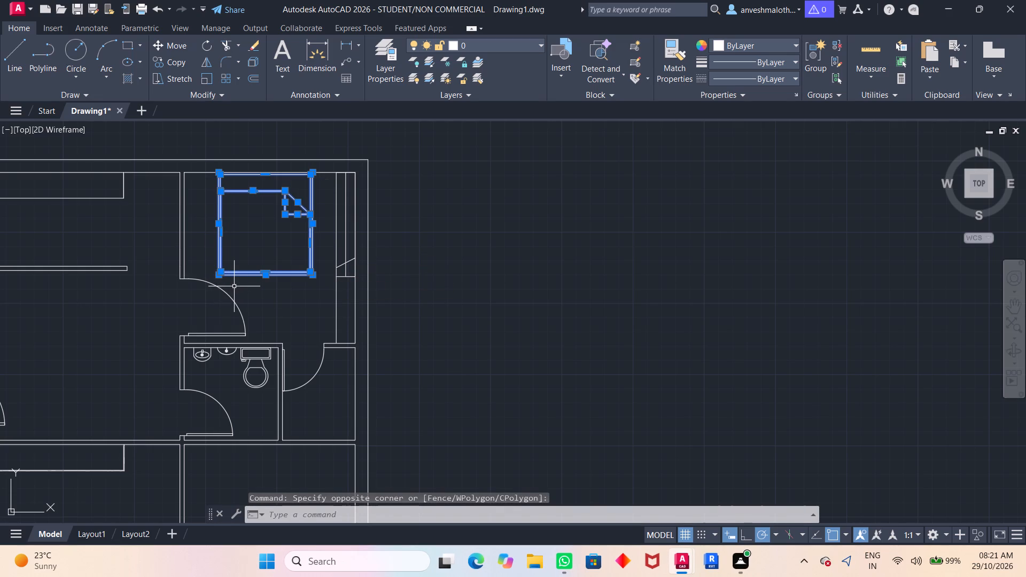
key("ctrl+c")
key("ctrl+v")
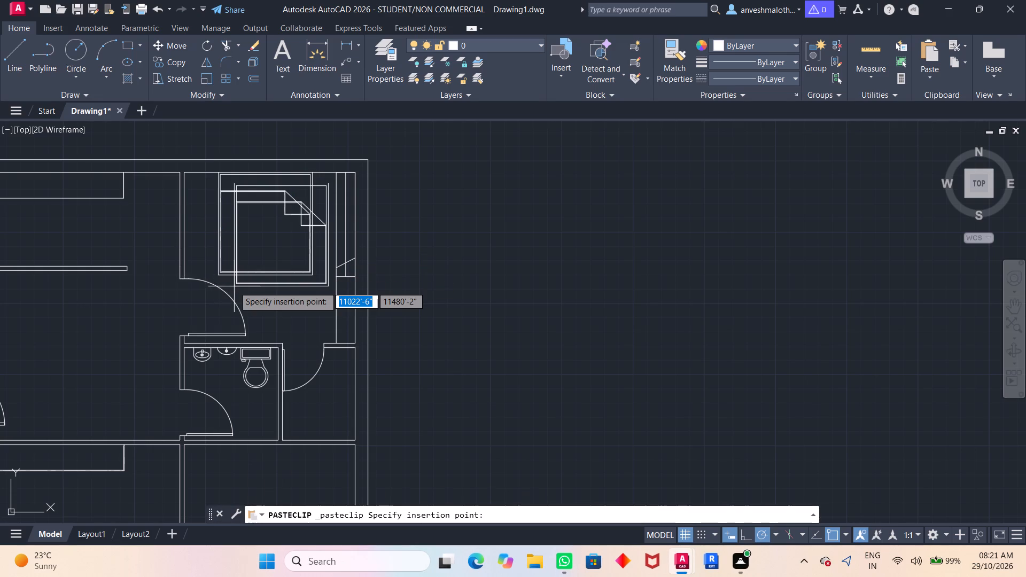
left_click(526, 464)
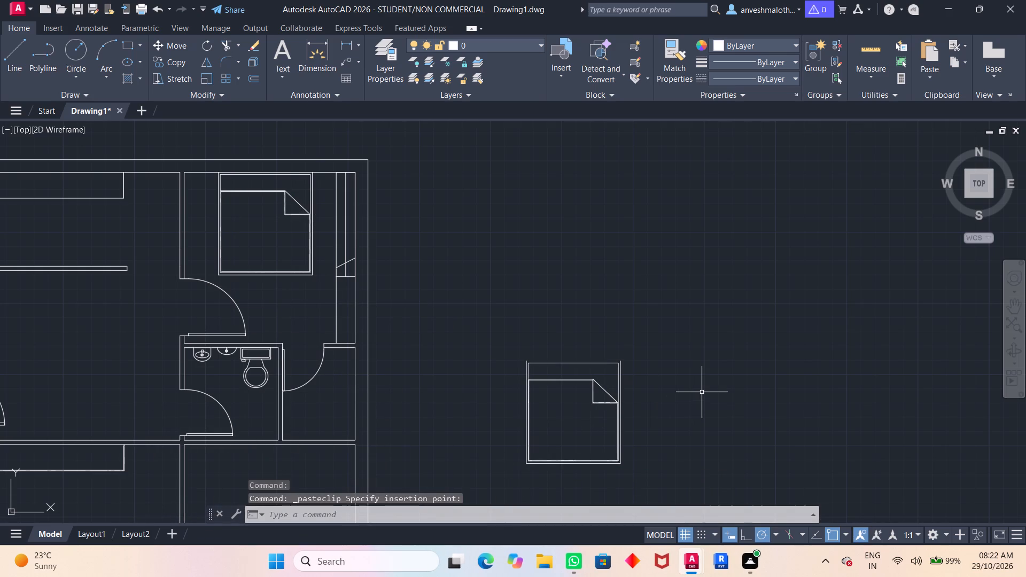
Draw a vertical guide line about 2'-8" long down from the lower bedroom's top wall, aligned with the upper bed's east edge.
scroll(723, 364, "down", 2)
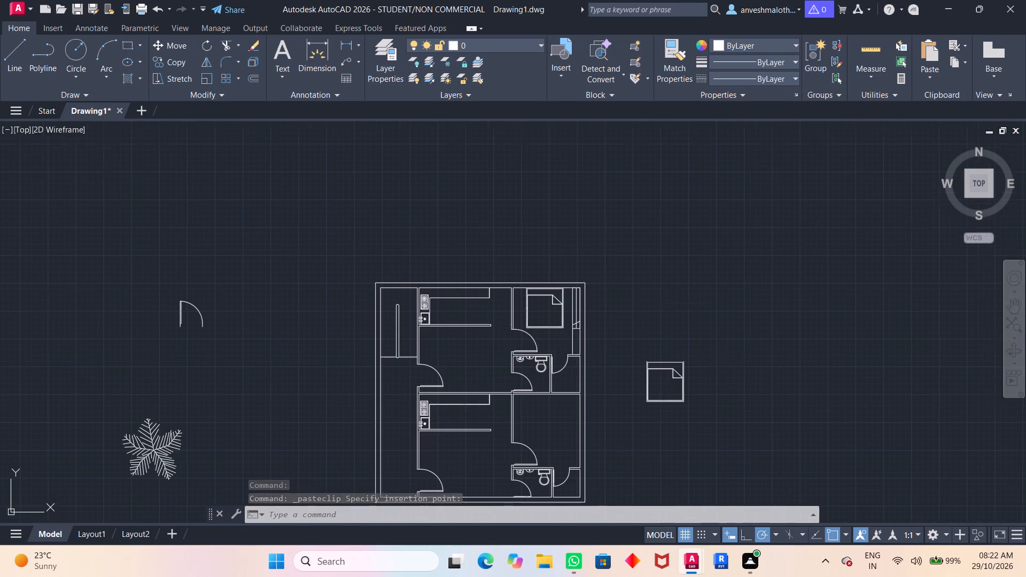
middle_click_drag(718, 354, 669, 227)
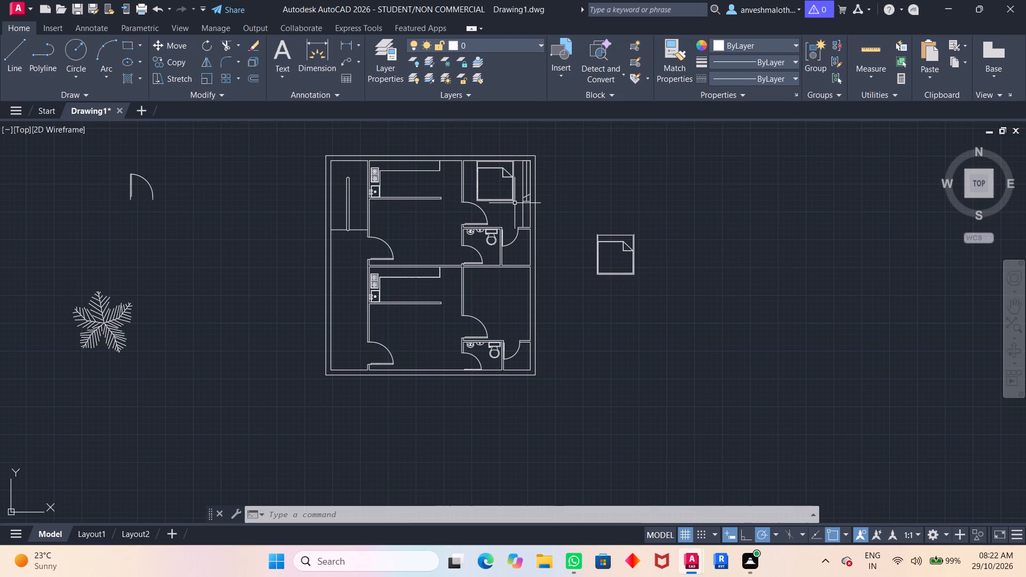
key("l")
key("Return")
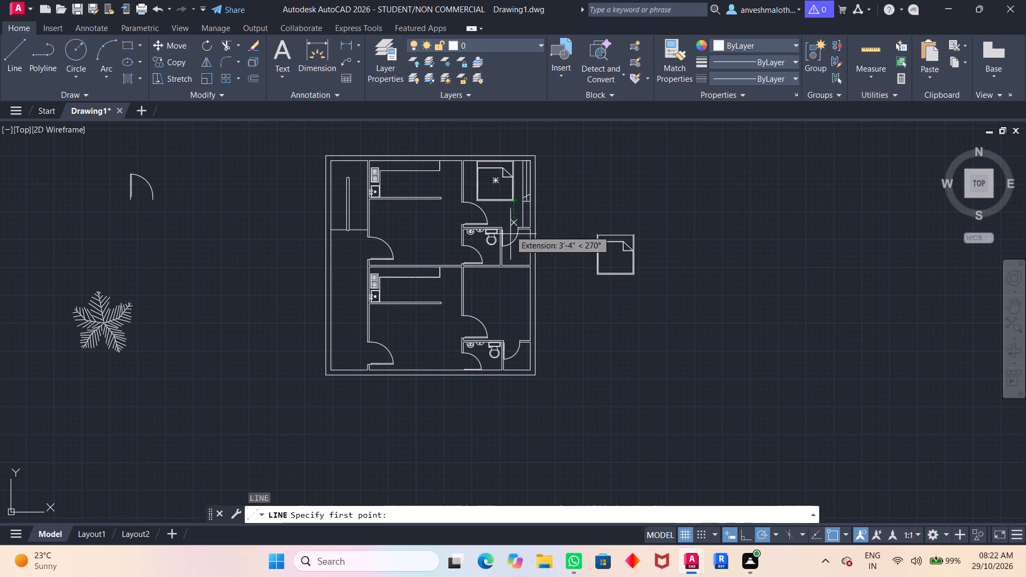
left_click(510, 268)
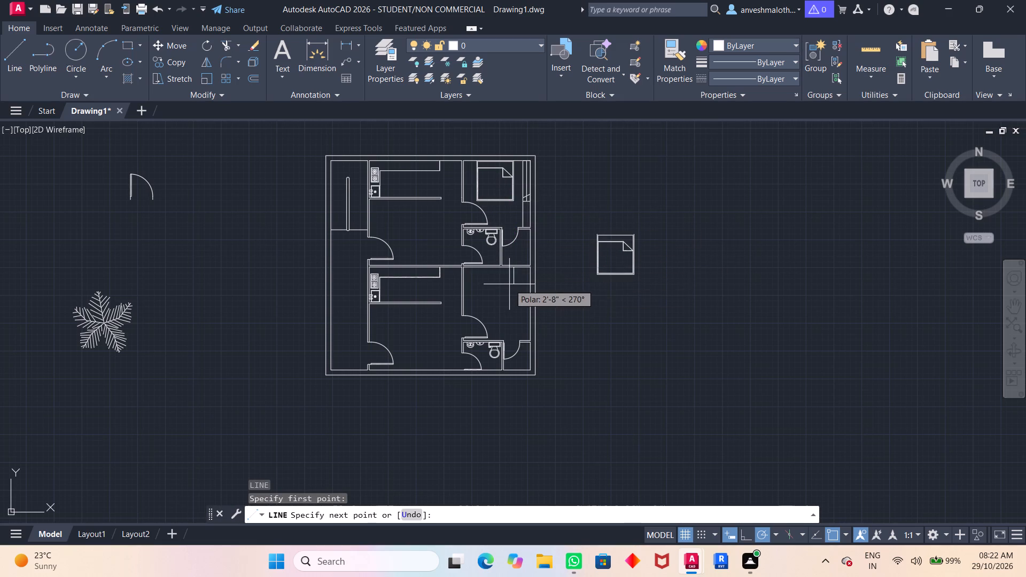
left_click(509, 284)
key("space")
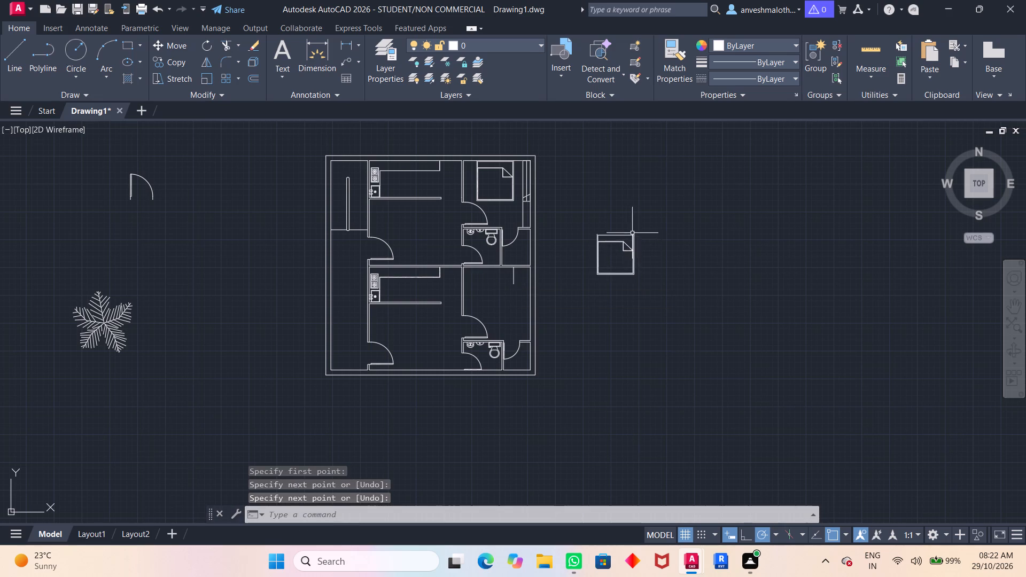
Move the pasted bed by its upper-right corner to the guide line's top end in the lower bedroom.
scroll(631, 234, "up", 3)
left_click(763, 218)
left_click(326, 432)
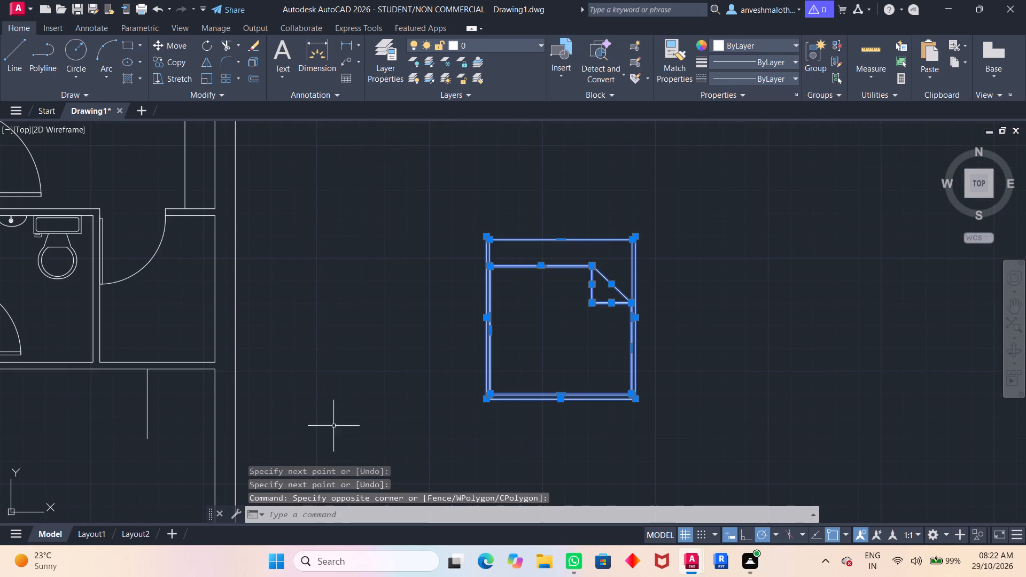
key("m")
key("Return")
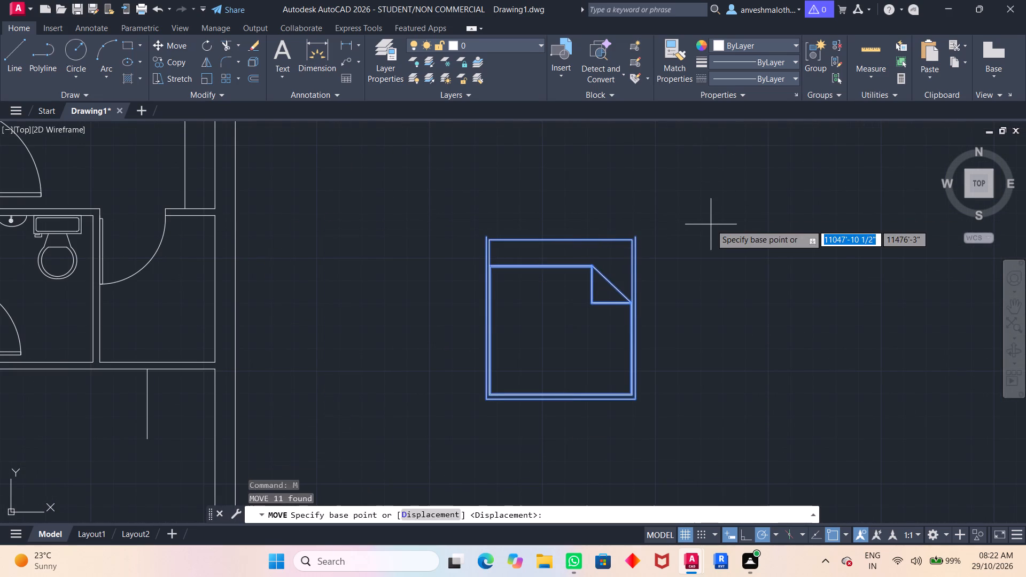
left_click(636, 235)
middle_click_drag(286, 353, 684, 155)
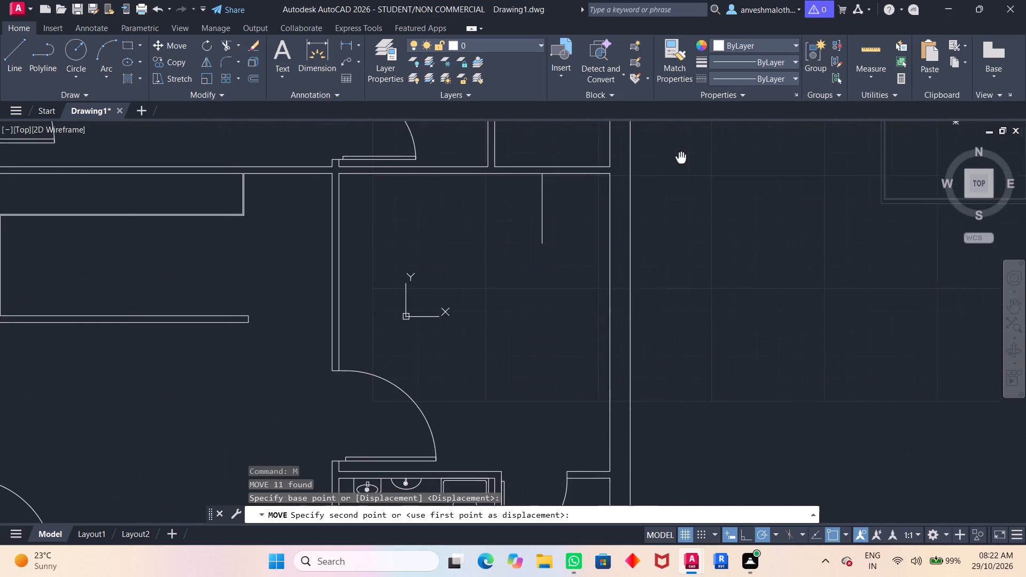
left_click(541, 170)
Erase the vertical guide line beside the lower bedroom's bed.
scroll(556, 185, "up", 3)
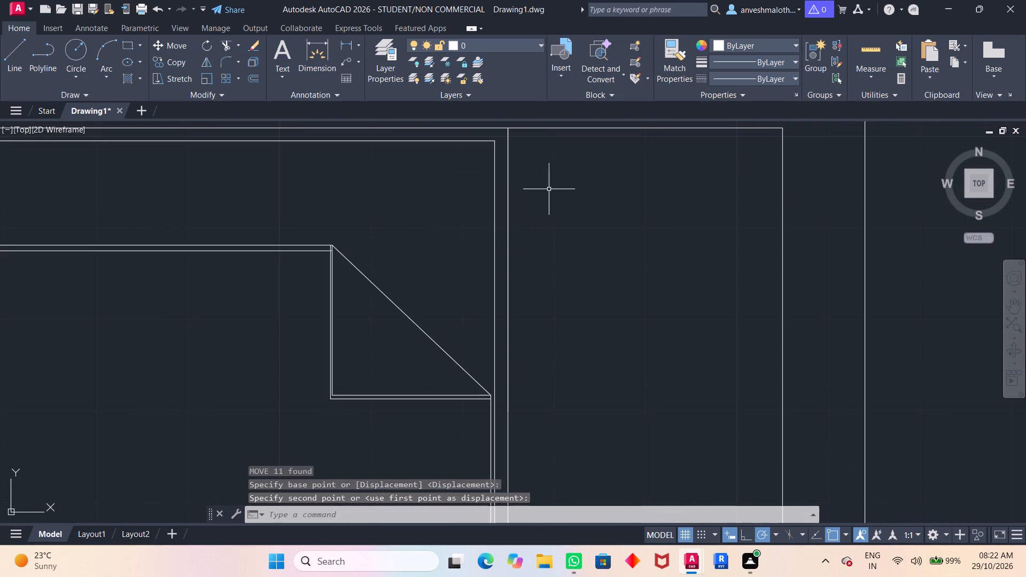
left_click(509, 180)
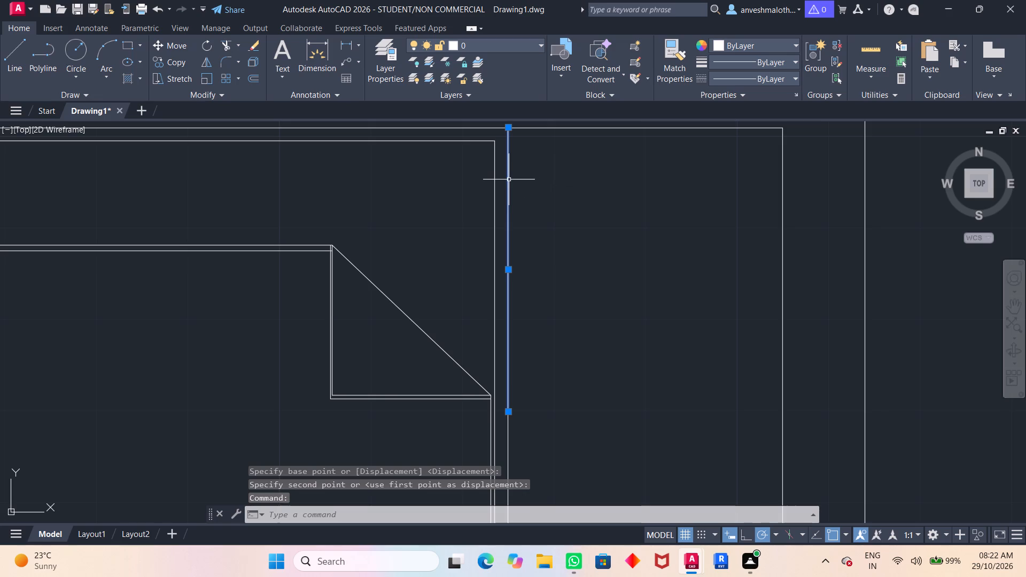
key("Delete")
scroll(502, 180, "down", 3)
middle_click_drag(644, 198, 641, 212)
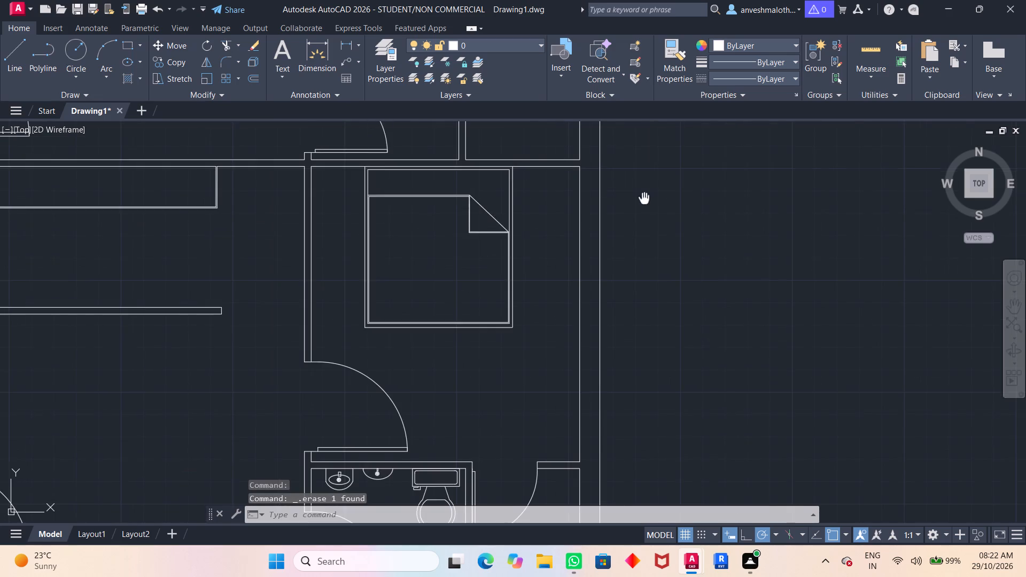
middle_click_drag(641, 212, 603, 389)
scroll(509, 164, "down", 3)
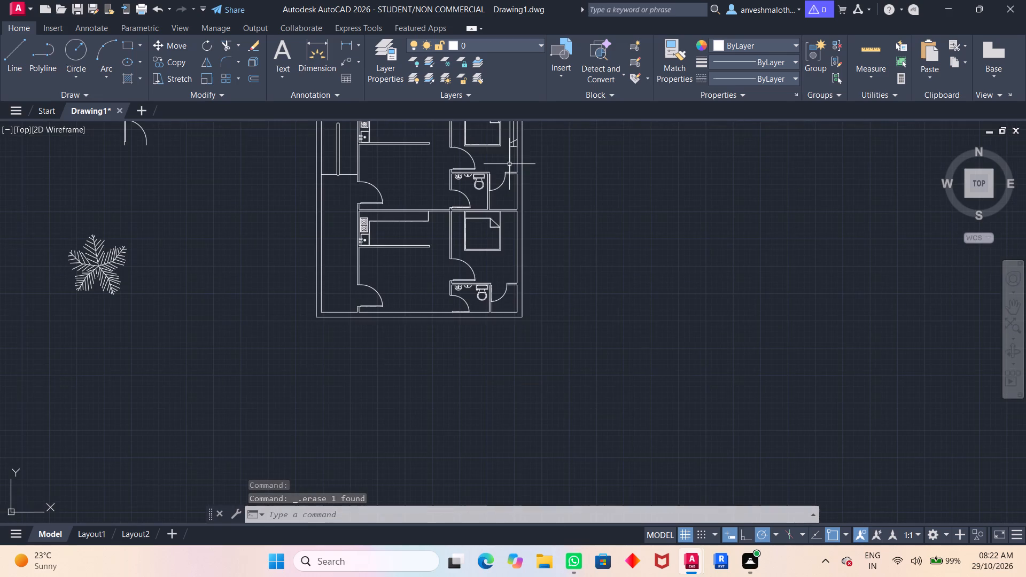
Copy the upper bedroom's wardrobe rectangle and paste the copy along the lower bedroom's east wall, beside the bed.
scroll(516, 140, "up", 3)
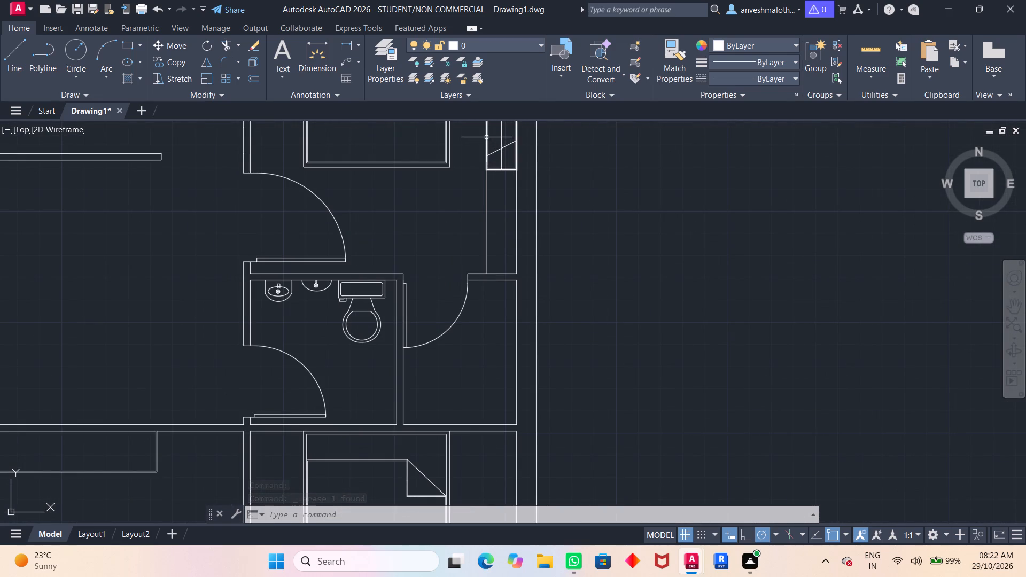
left_click(486, 137)
scroll(531, 204, "down", 2)
middle_click(531, 205)
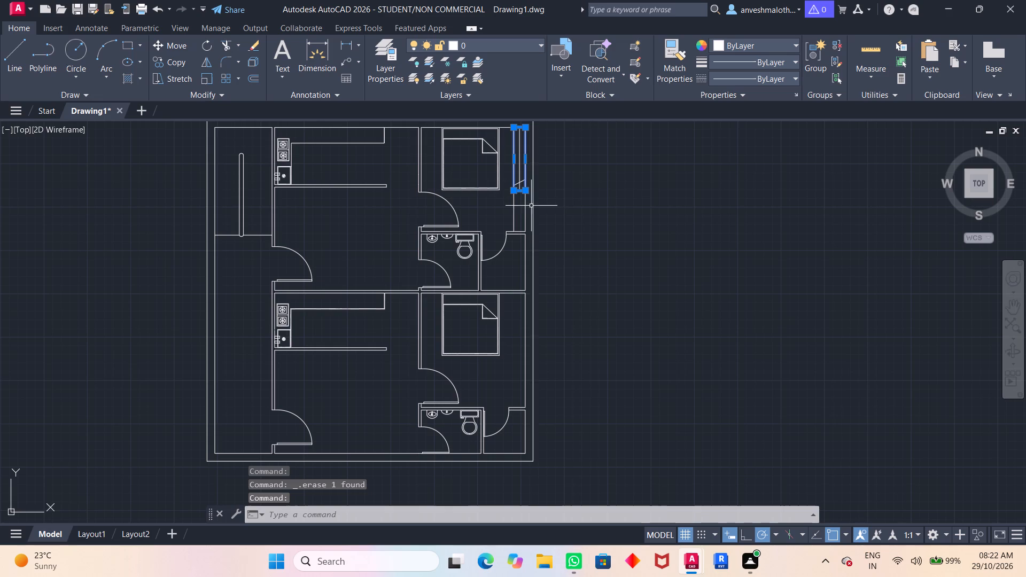
key("ctrl+c")
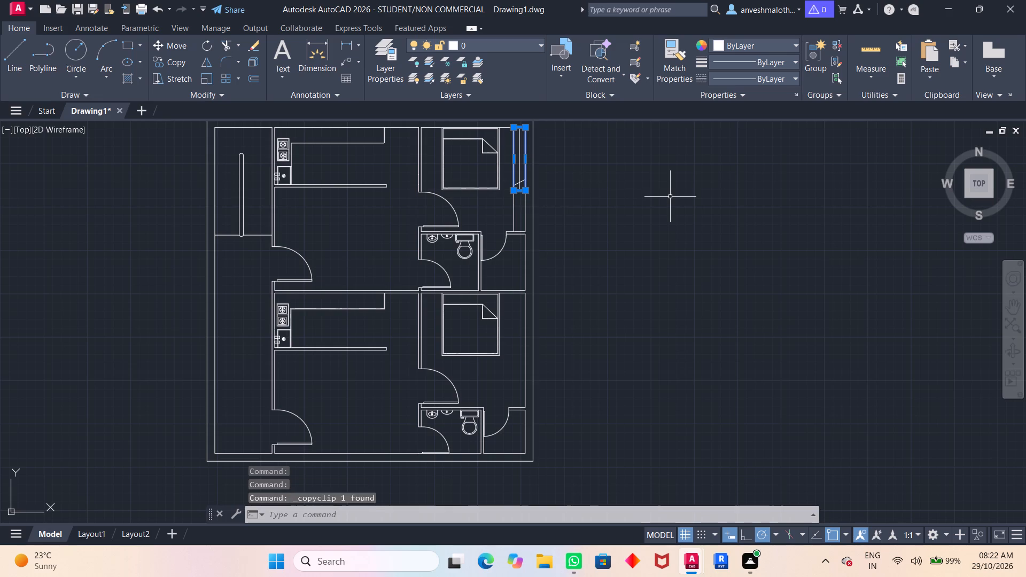
key("ctrl+v")
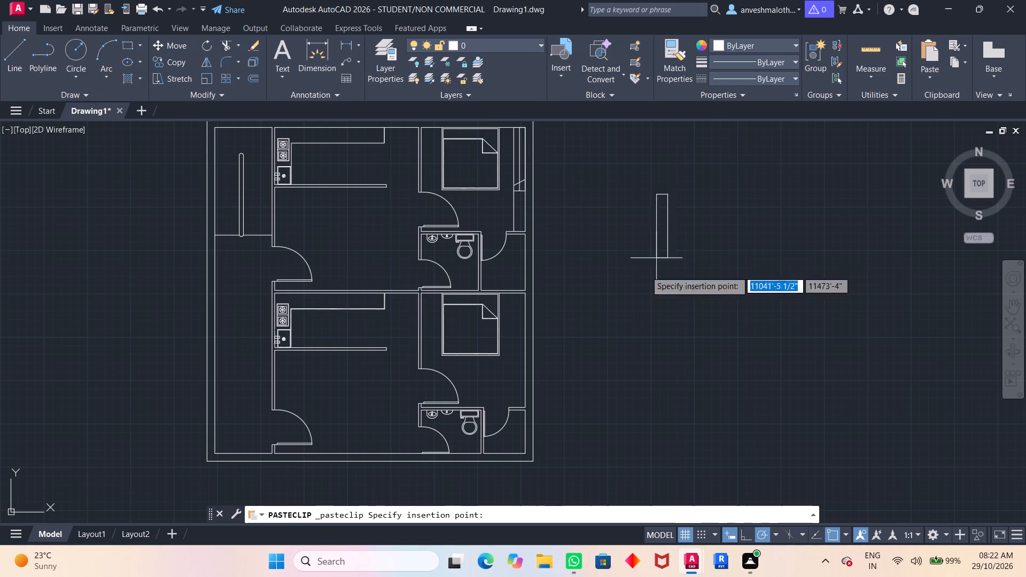
left_click(514, 357)
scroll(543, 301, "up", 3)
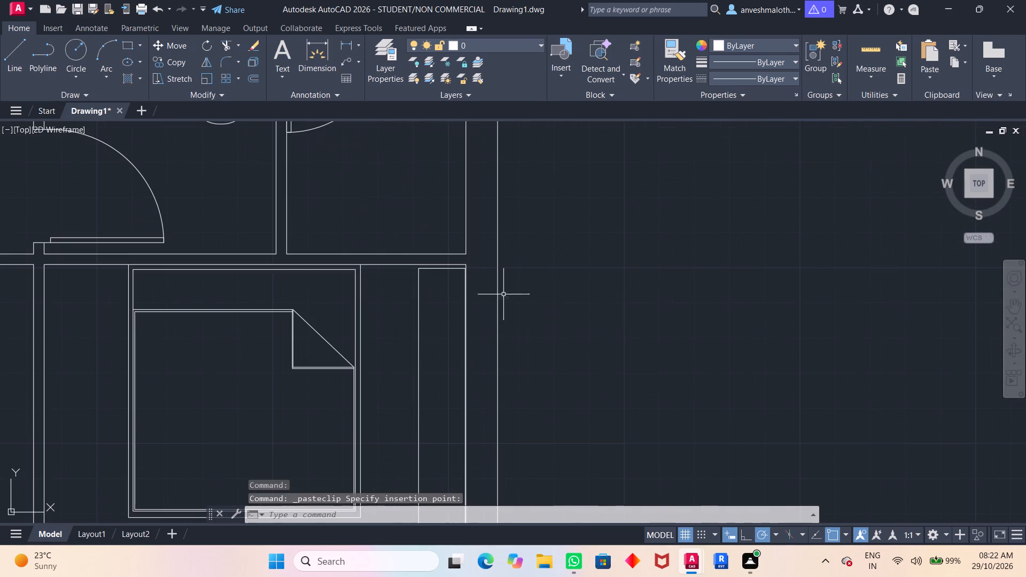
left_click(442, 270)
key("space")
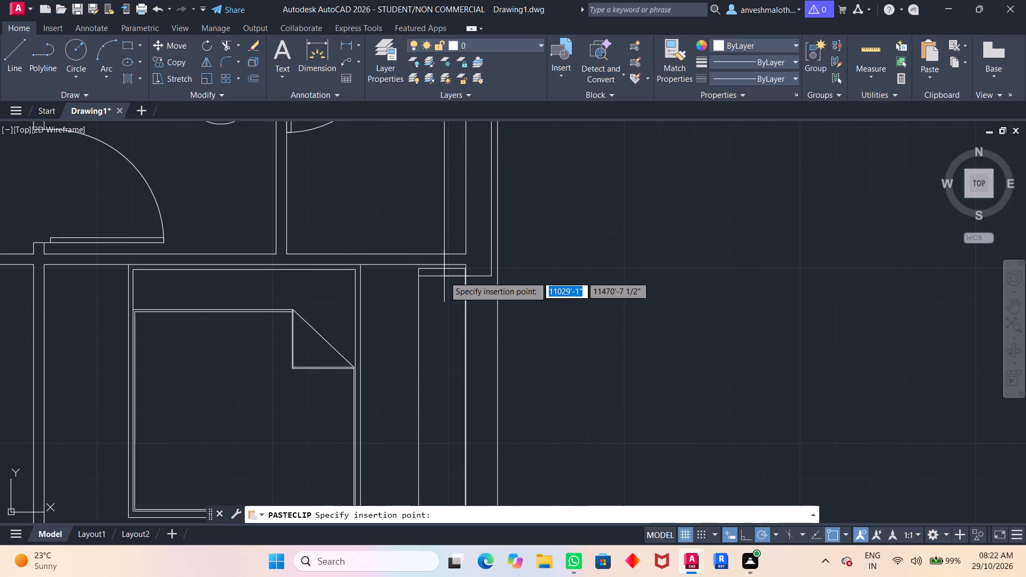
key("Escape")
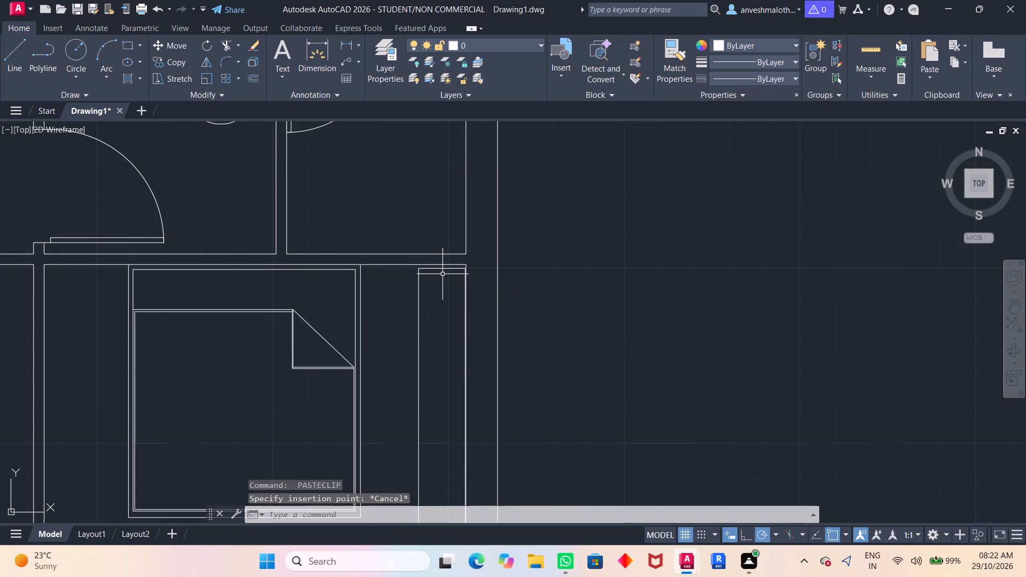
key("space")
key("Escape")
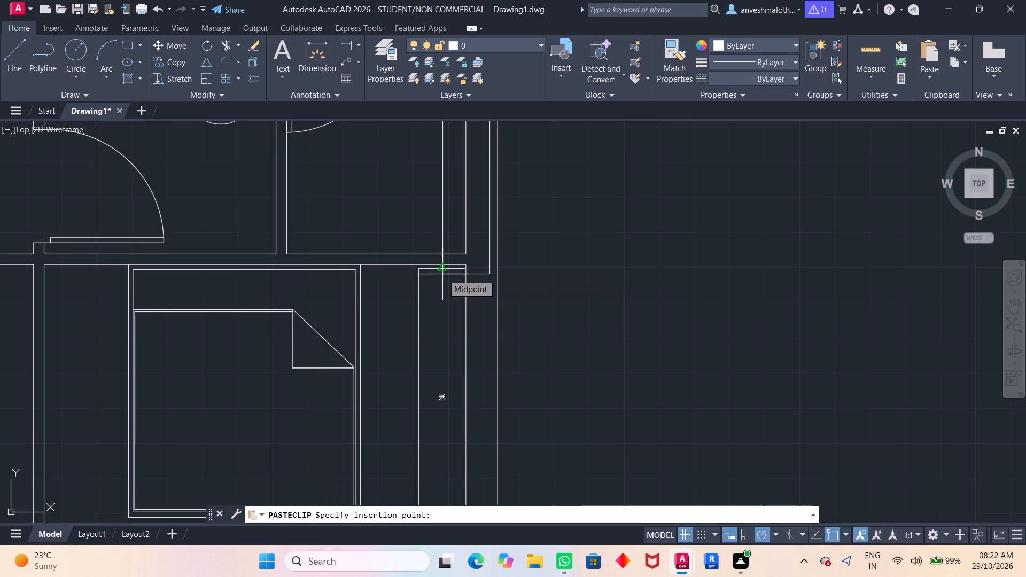
Move the pasted wardrobe rectangle by its upper-right corner to the lower bedroom's inner northeast corner.
left_click(417, 287)
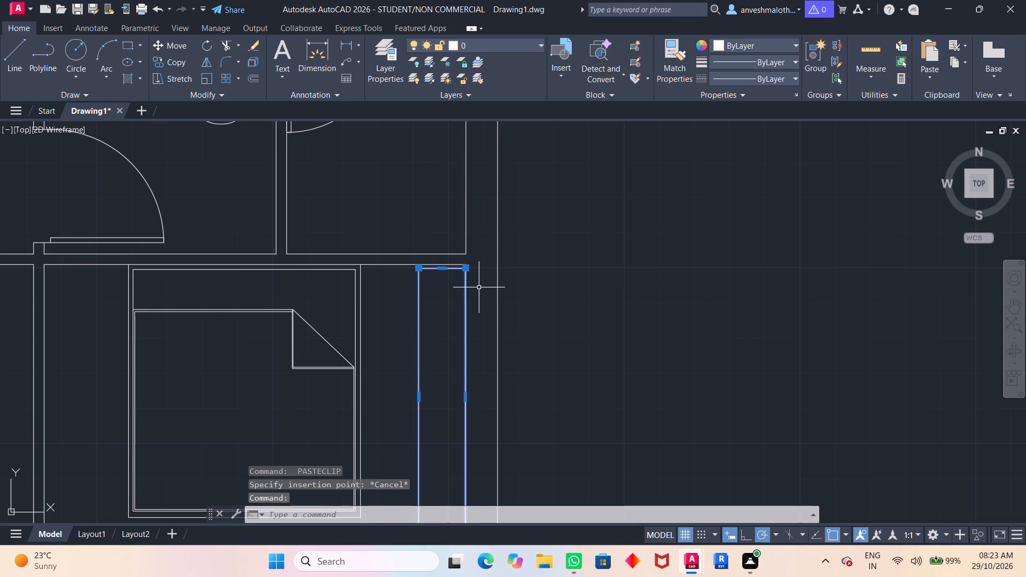
key("m")
key("Return")
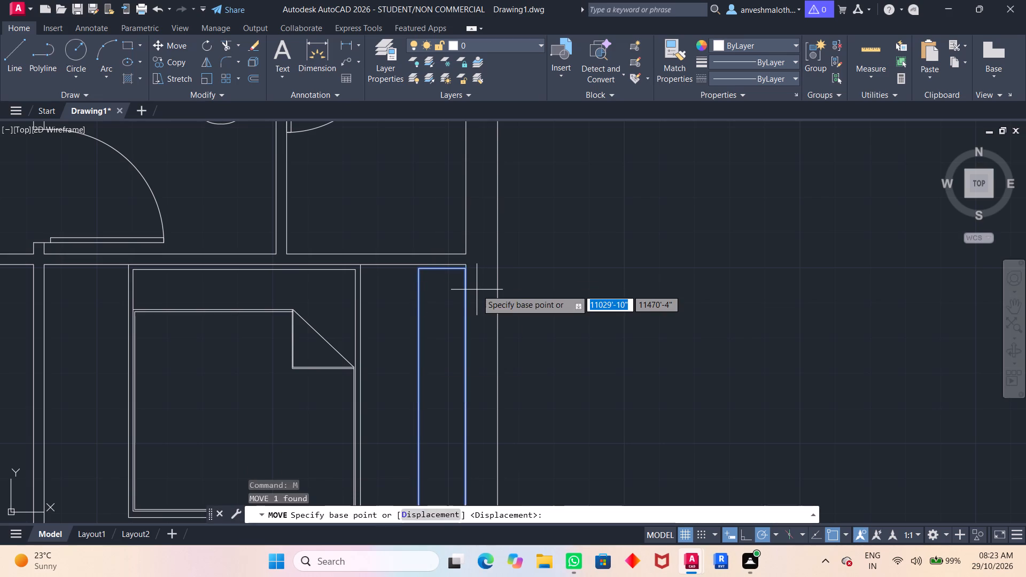
scroll(458, 273, "up", 3)
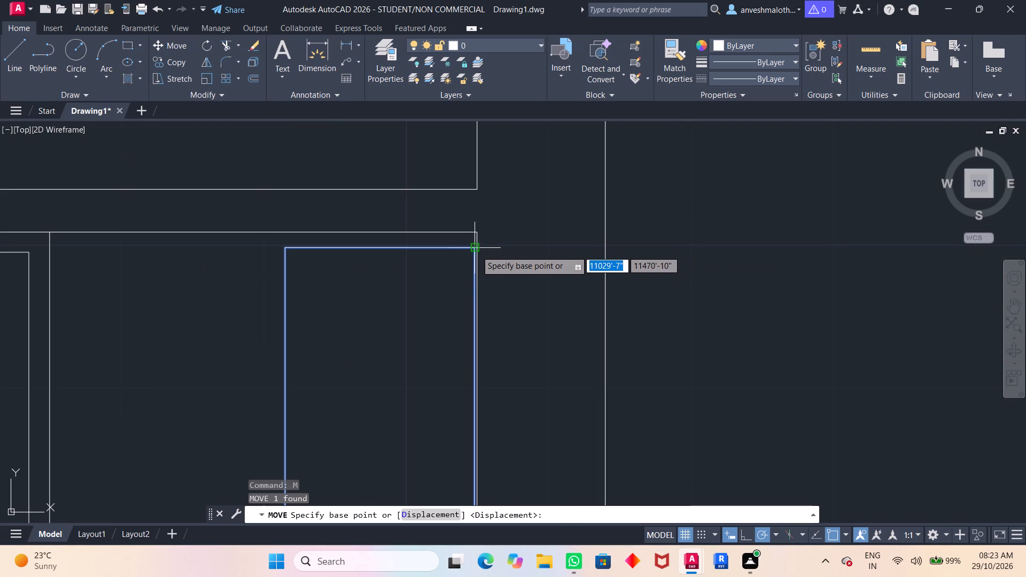
left_click(474, 249)
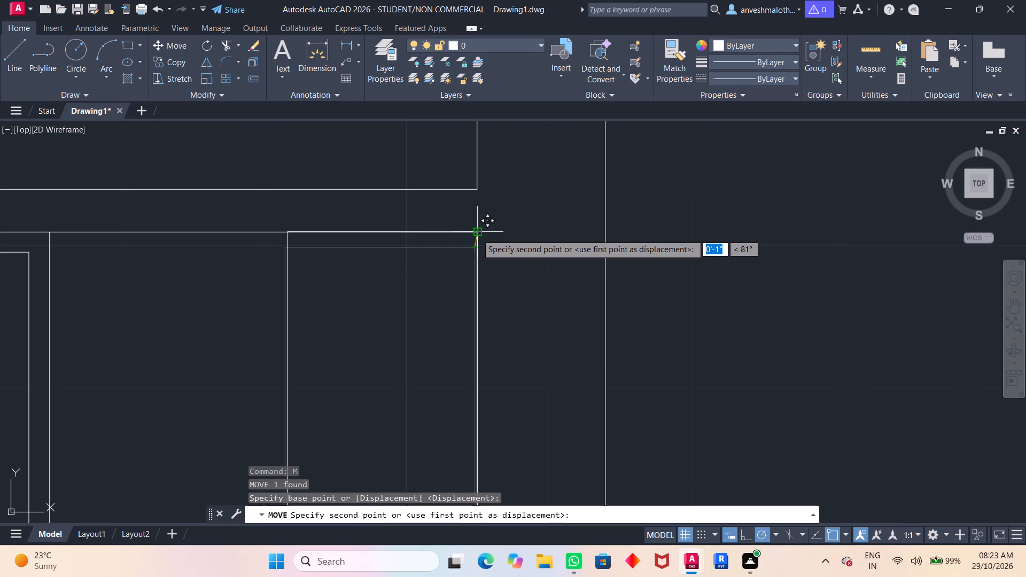
left_click(477, 234)
scroll(477, 234, "down", 4)
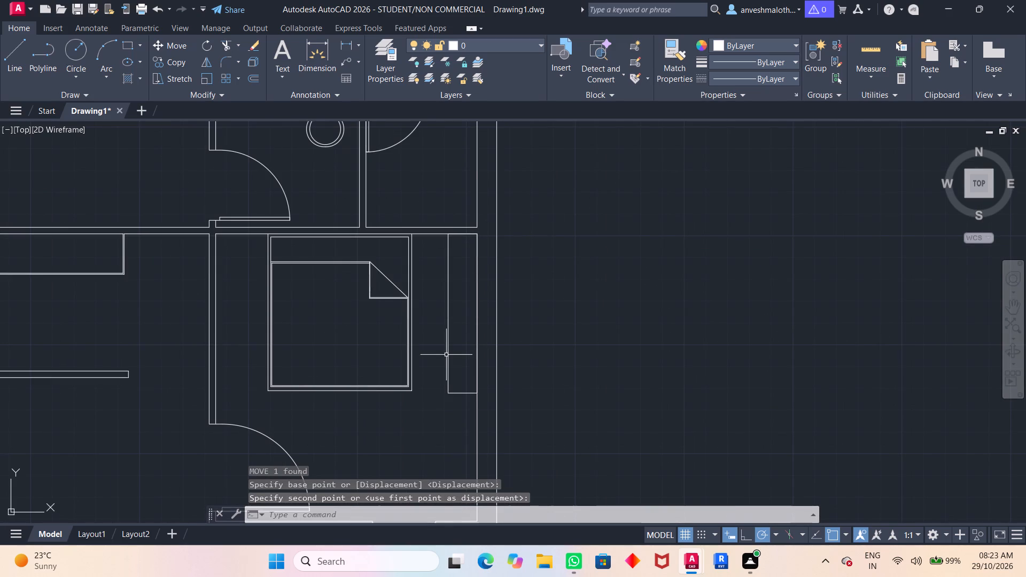
Draw a vertical line about 4'-11" long from the lower wardrobe rectangle's lower-left corner down to the wall stub by the door.
key("l")
key("Return")
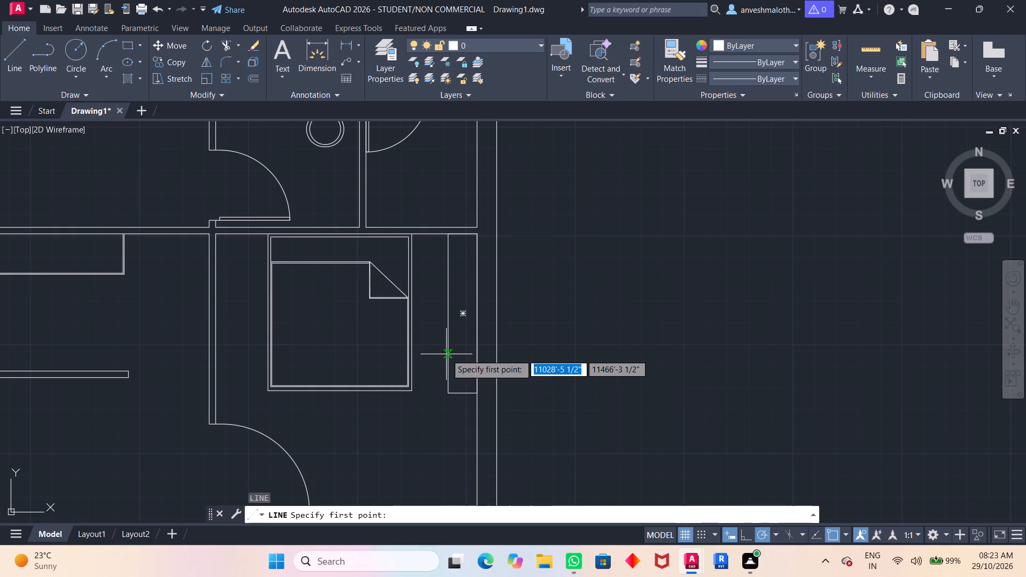
left_click(448, 389)
scroll(450, 423, "down", 1)
middle_click_drag(450, 425, 449, 355)
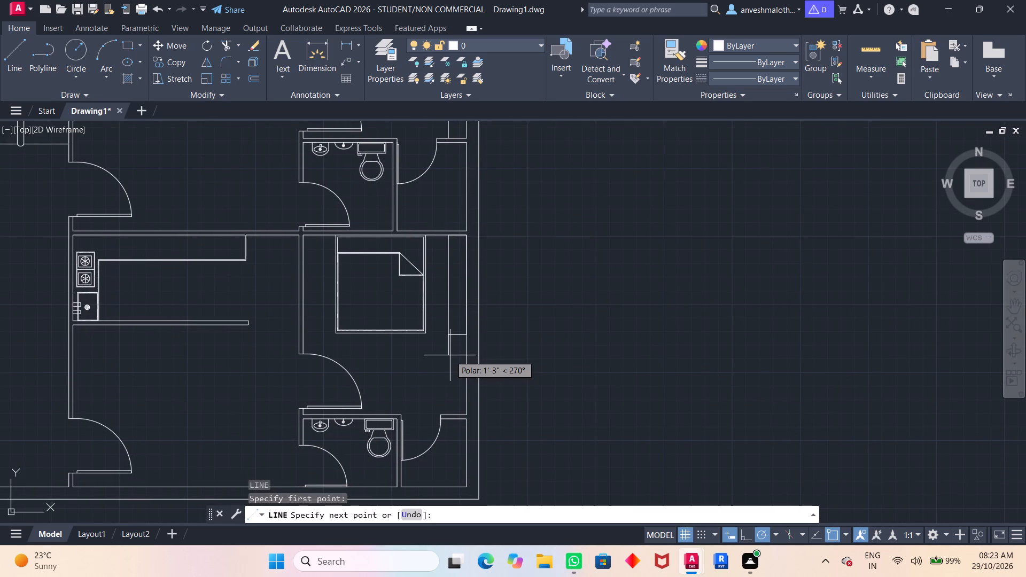
scroll(450, 355, "down", 2)
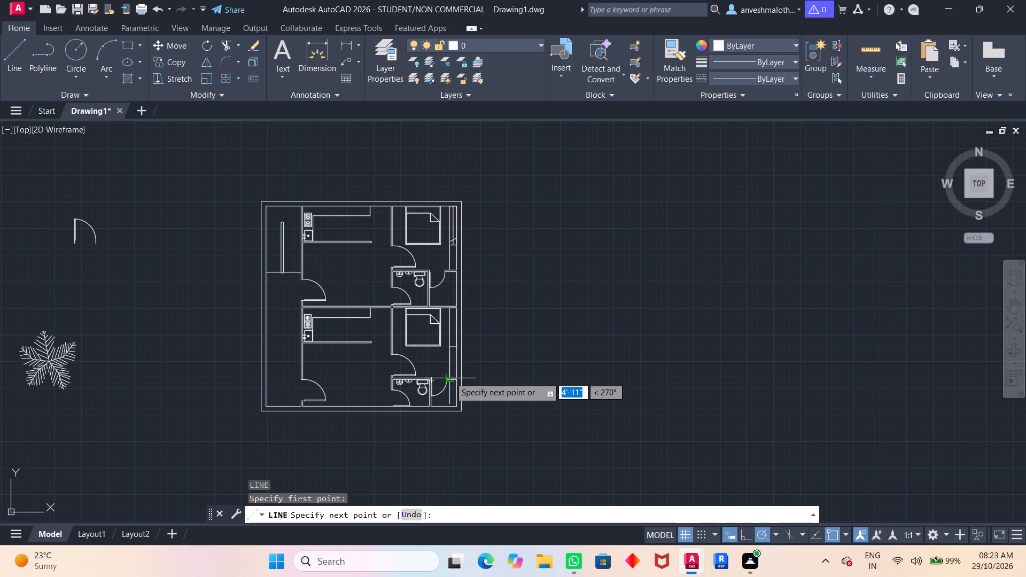
scroll(450, 377, "up", 2)
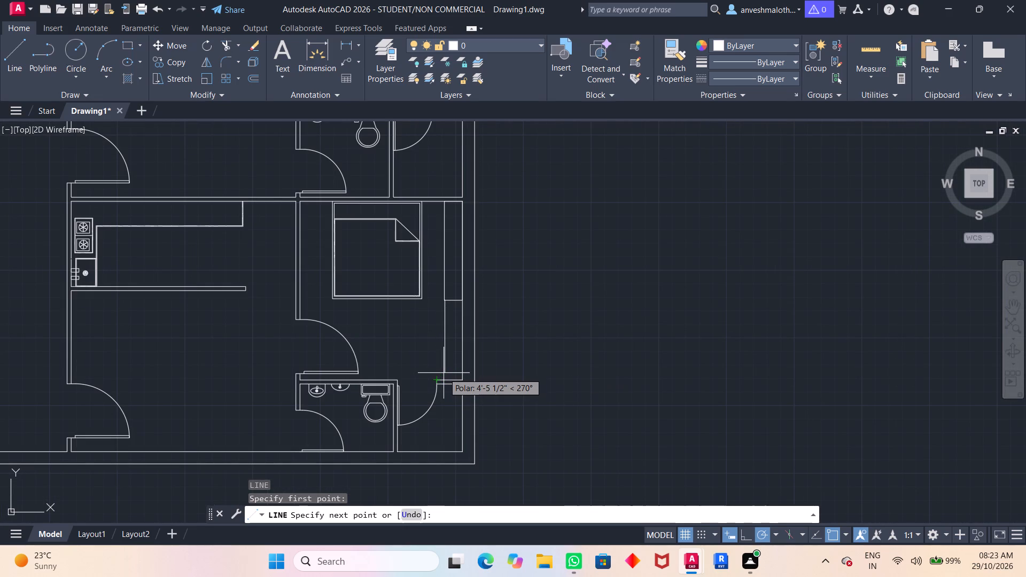
left_click(444, 373)
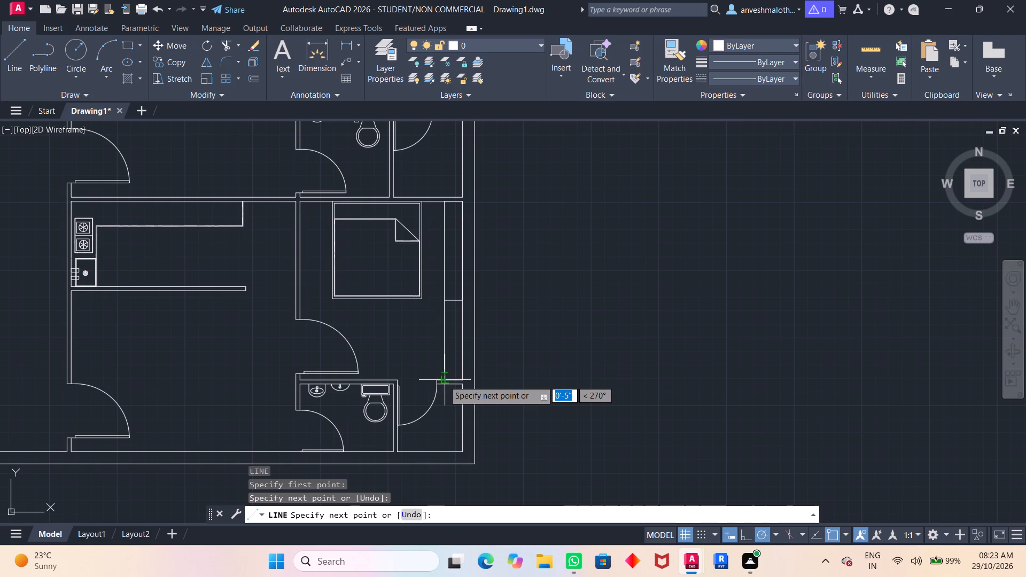
scroll(445, 376, "up", 3)
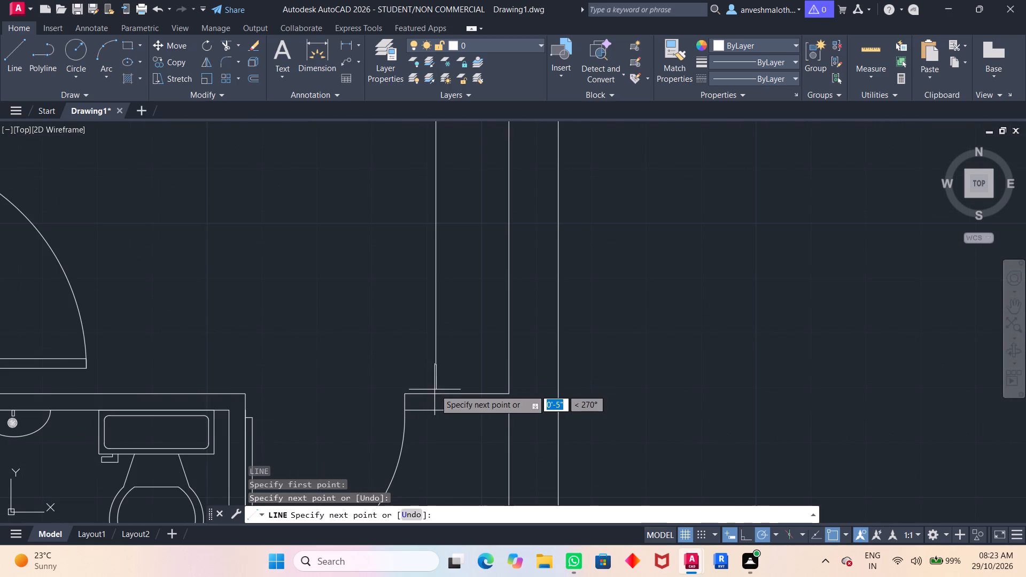
left_click(435, 389)
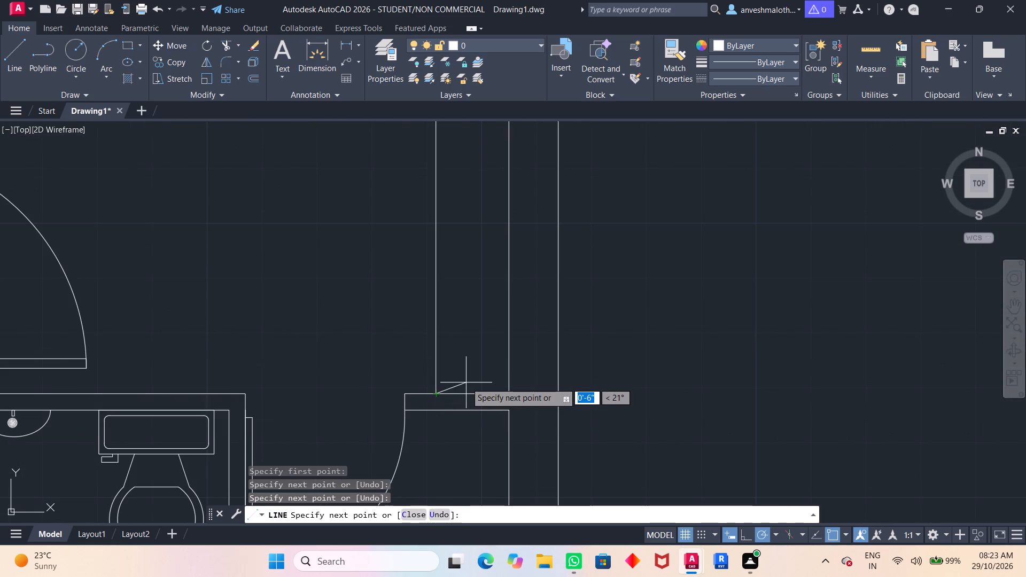
key("space")
Draw a vertical centre line about 6'-1" long between the midpoints of the lower wardrobe rectangle's top and bottom edges.
scroll(466, 383, "up", 1)
scroll(480, 348, "down", 4)
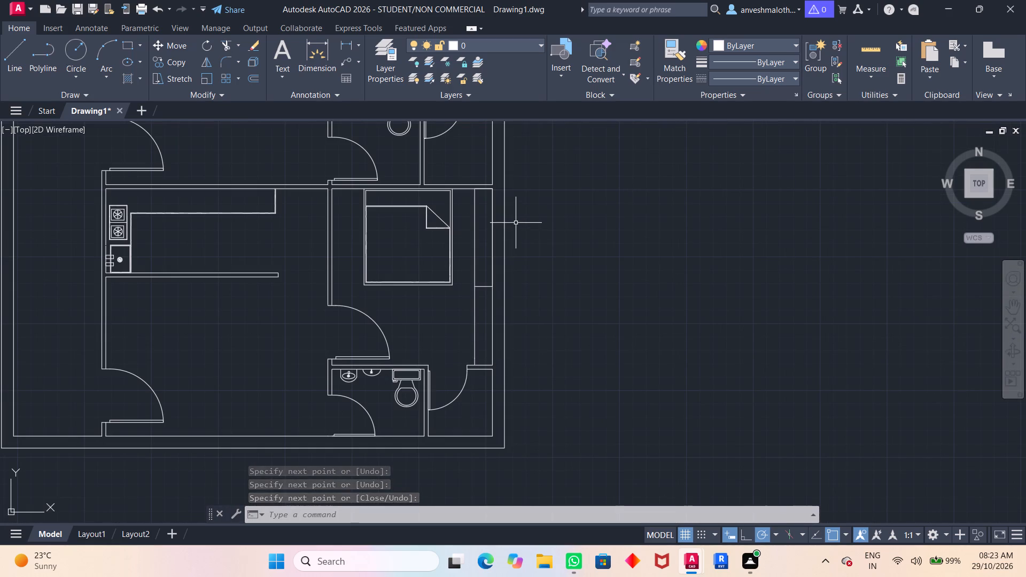
key("l")
key("Return")
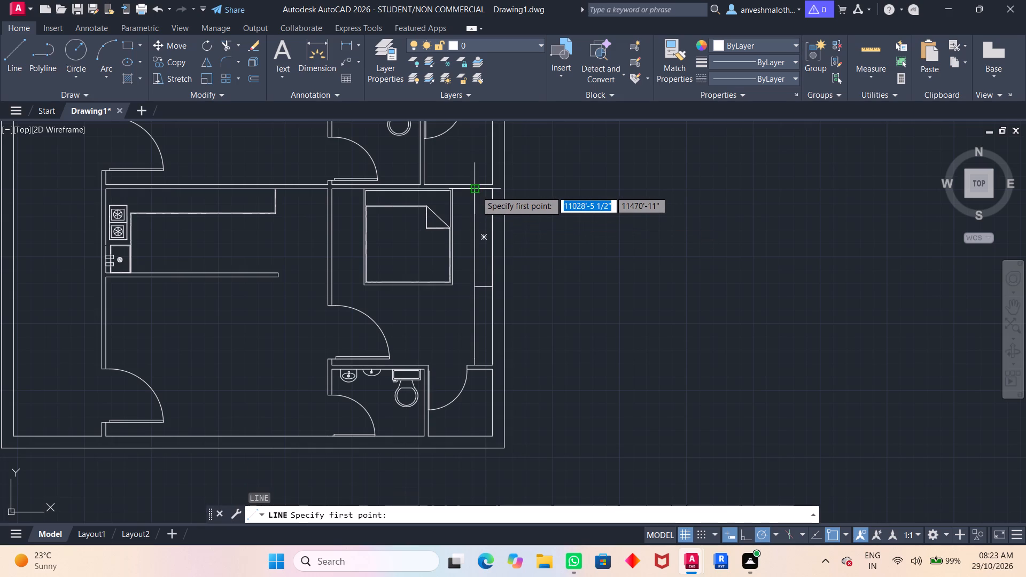
left_click(483, 188)
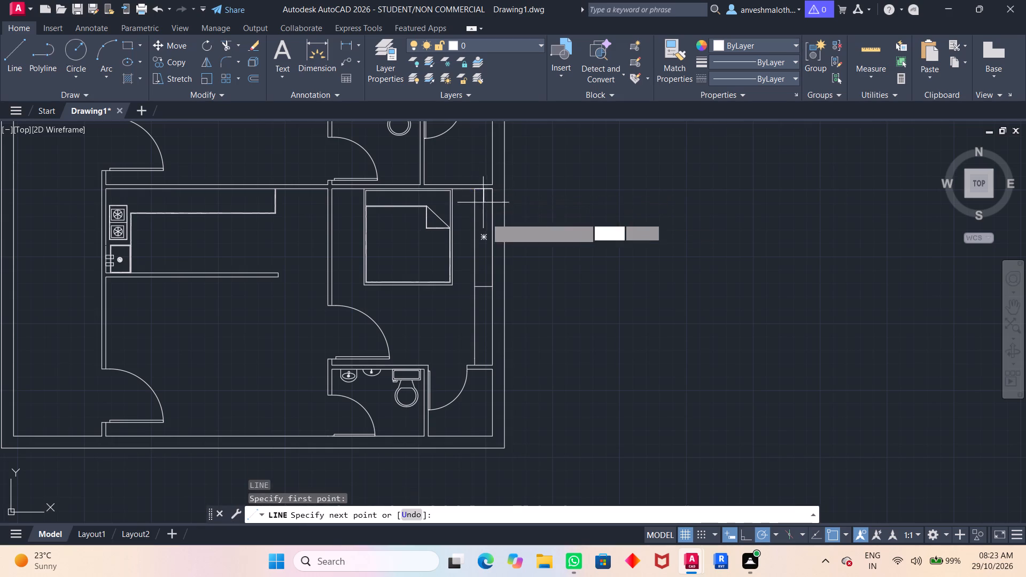
left_click(484, 285)
key("space")
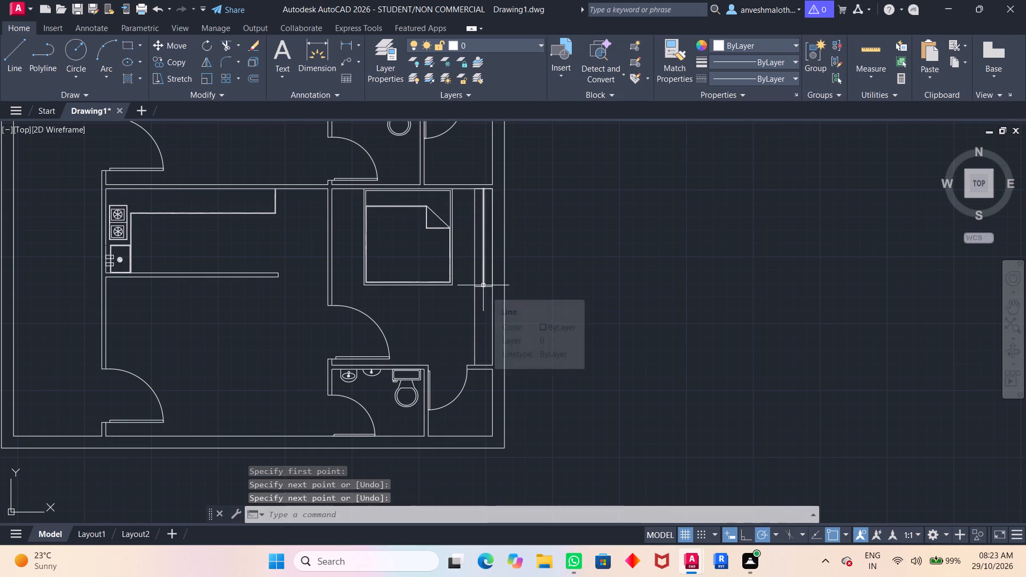
Draw a short vertical line on the upper bedroom's bed, from its head edge at the wall to the blanket's top edge.
scroll(496, 276, "down", 2)
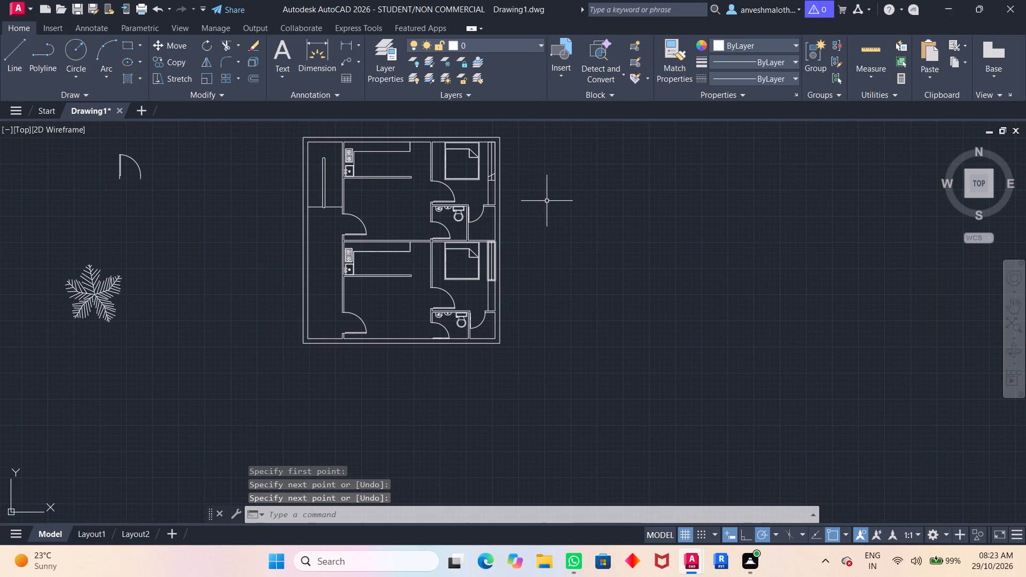
scroll(547, 200, "up", 2)
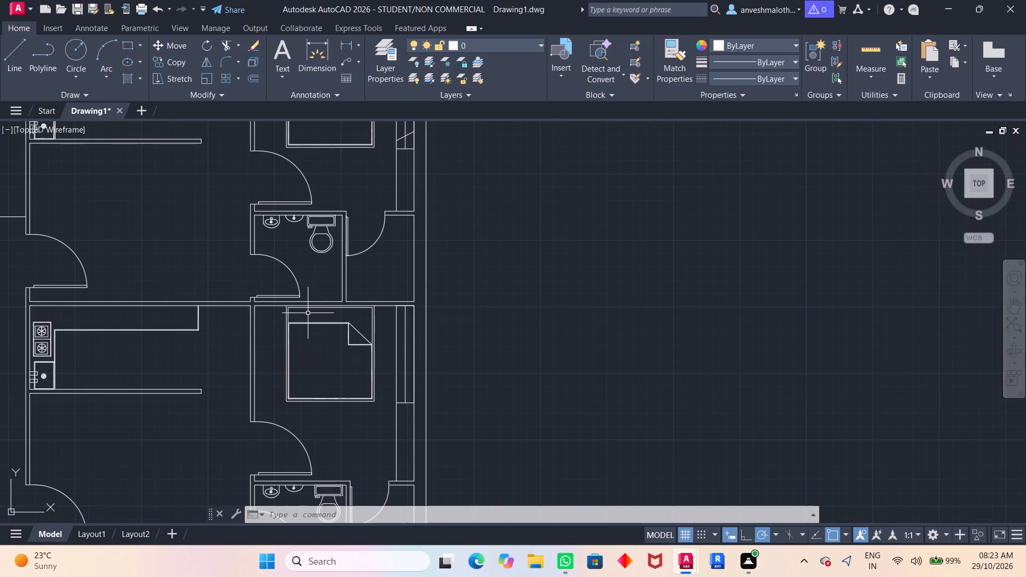
middle_click_drag(339, 207, 333, 259)
scroll(335, 258, "down", 1)
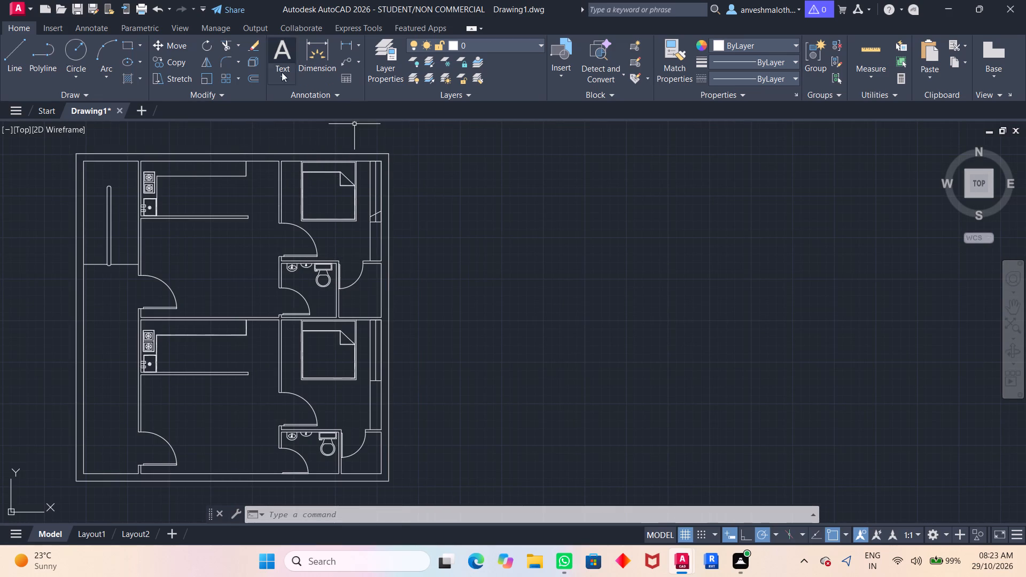
left_click(7, 56)
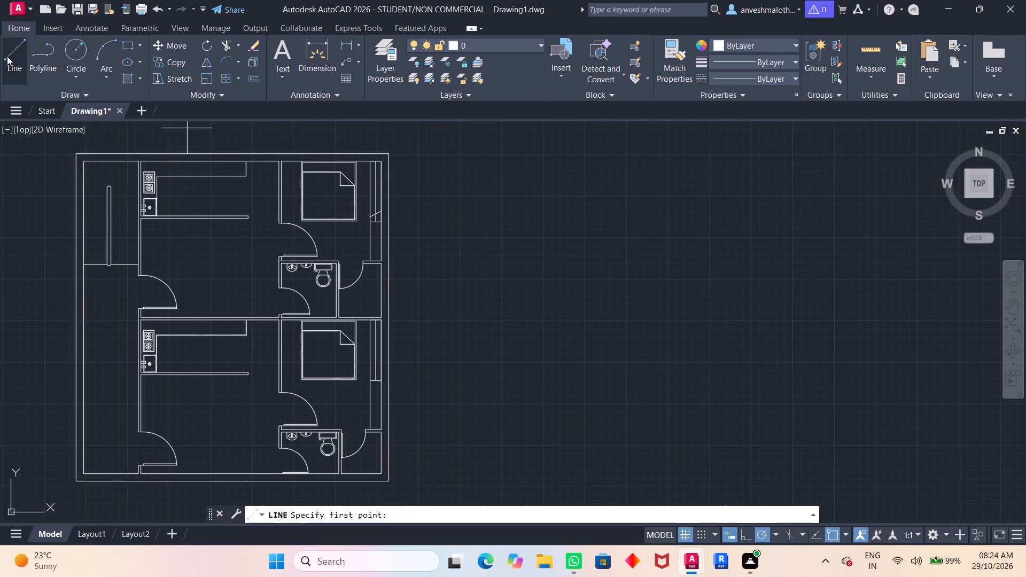
scroll(350, 196, "up", 2)
middle_click_drag(305, 135, 275, 269)
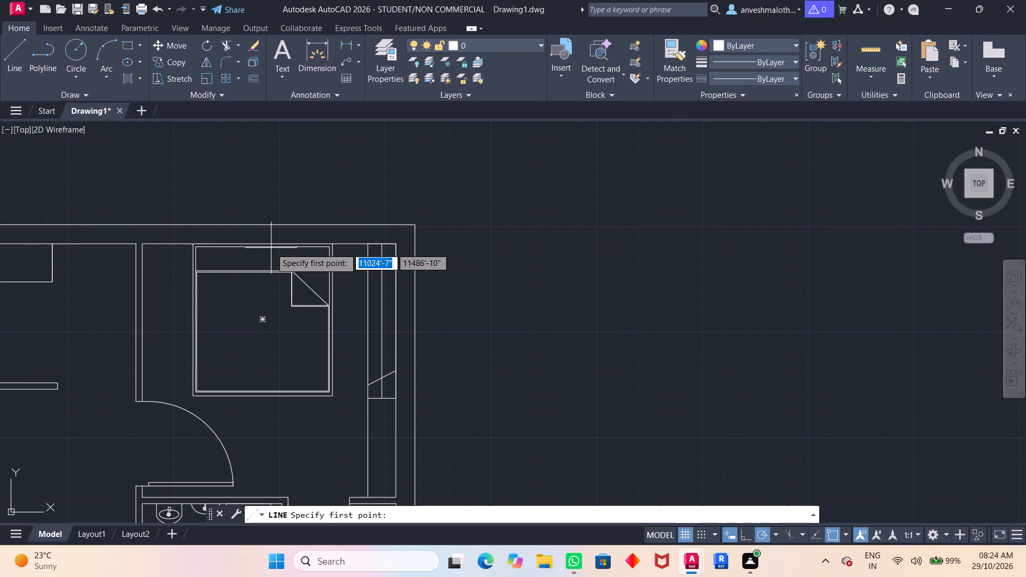
left_click(271, 248)
left_click(268, 271)
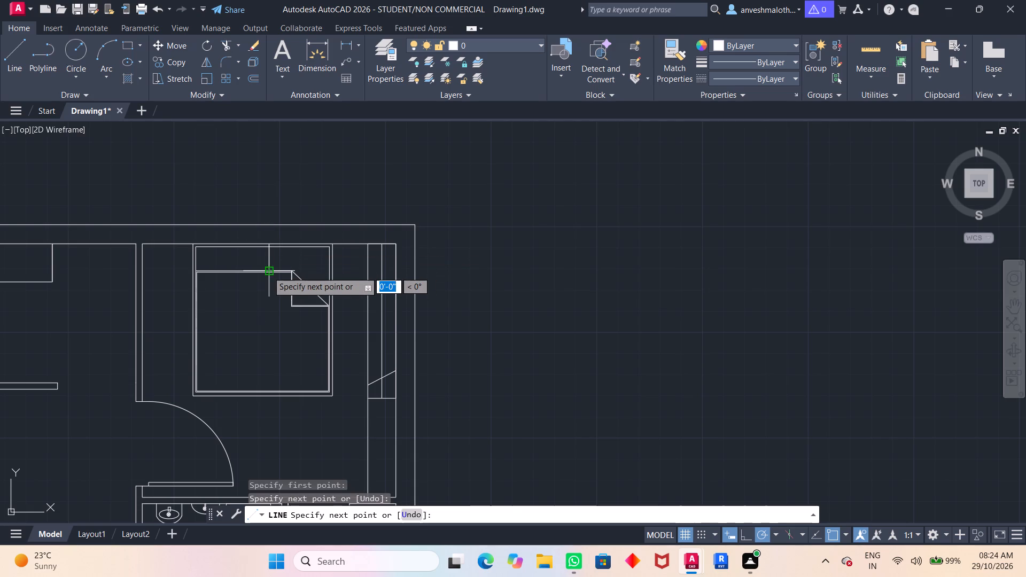
key("space")
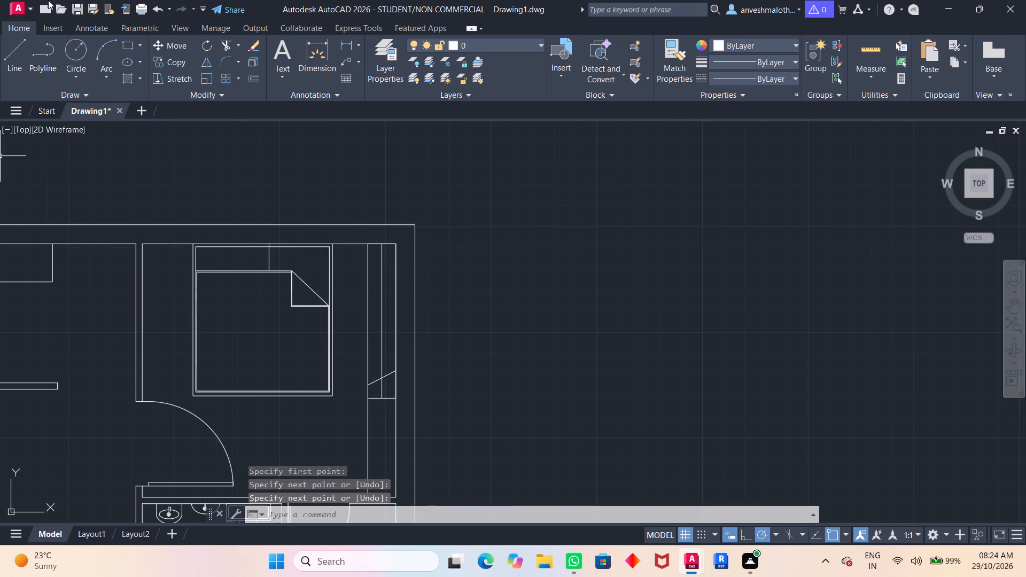
Draw a rectangle about 1'-8 1/2" by 11" across the blanket's top edge on the west half of the upper bedroom's bed.
left_click(130, 46)
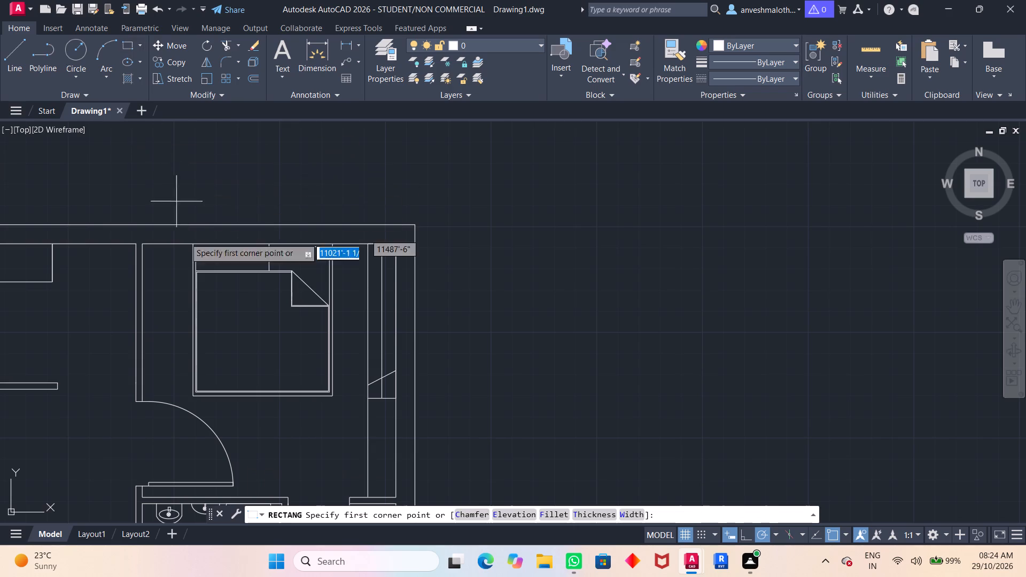
scroll(214, 276, "up", 2)
left_click(209, 229)
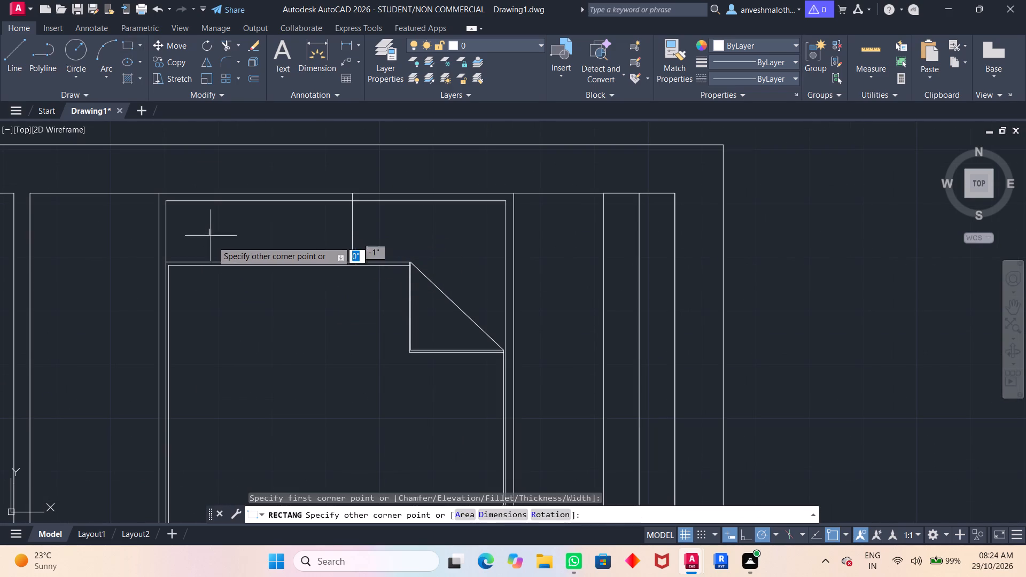
left_click(319, 289)
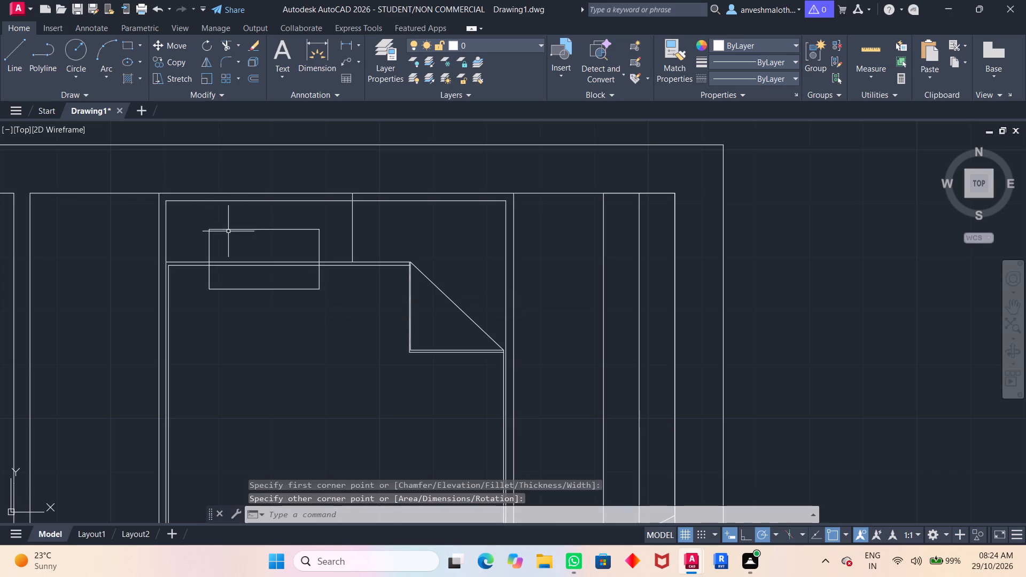
Offset the pillow rectangle on the upper bedroom's bed 1" inward.
left_click(234, 230)
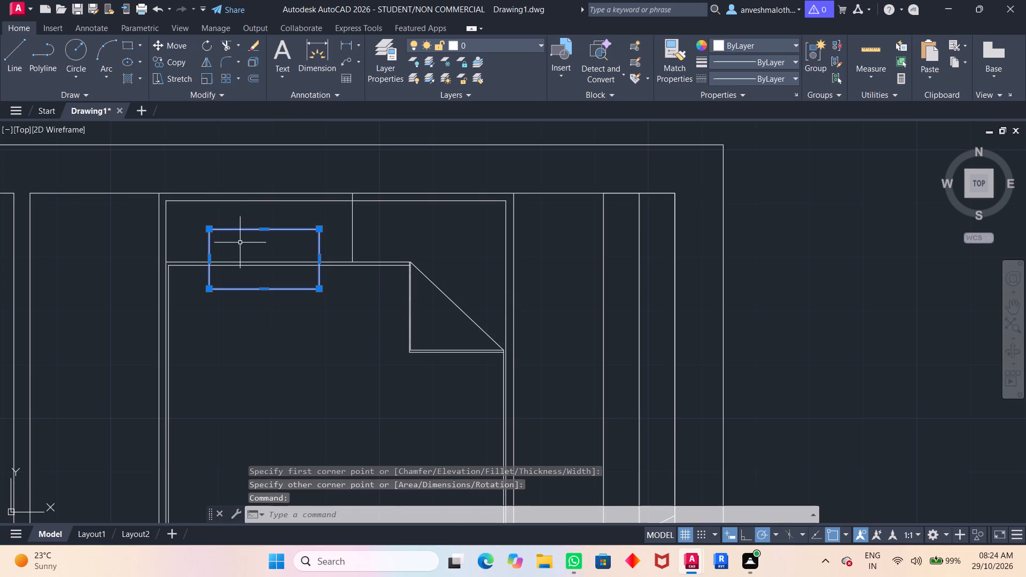
key("Escape")
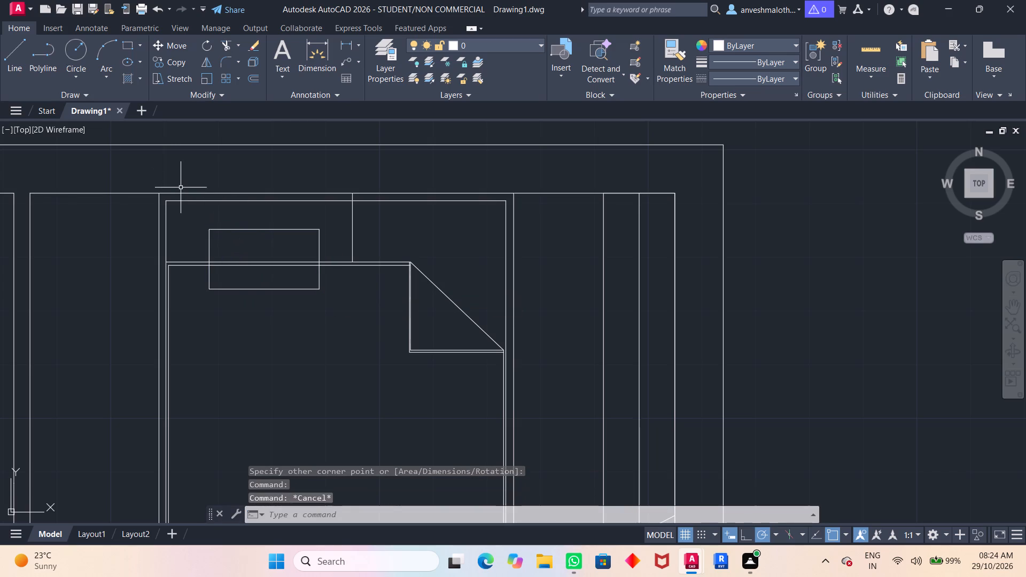
key("o")
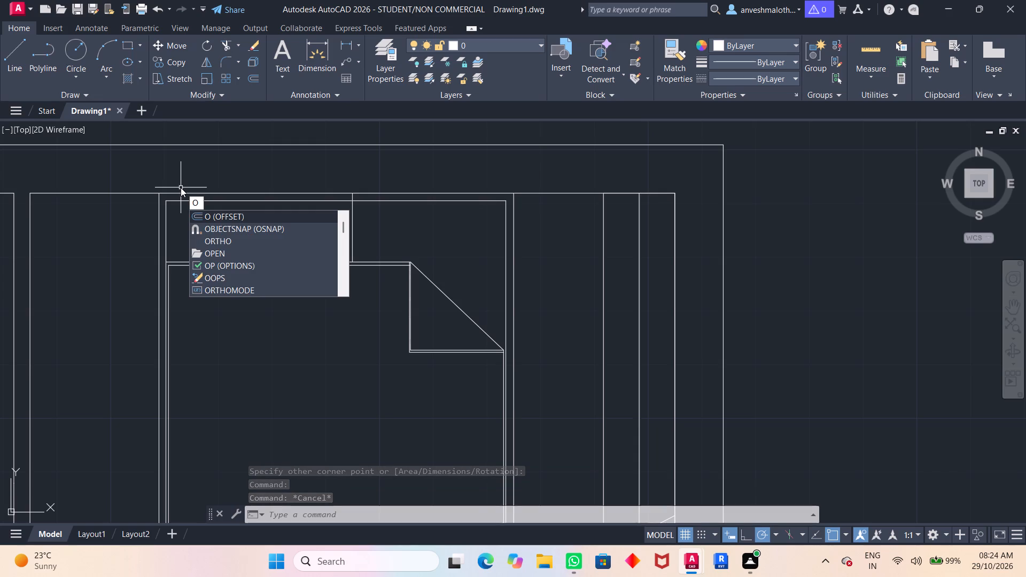
key("Return")
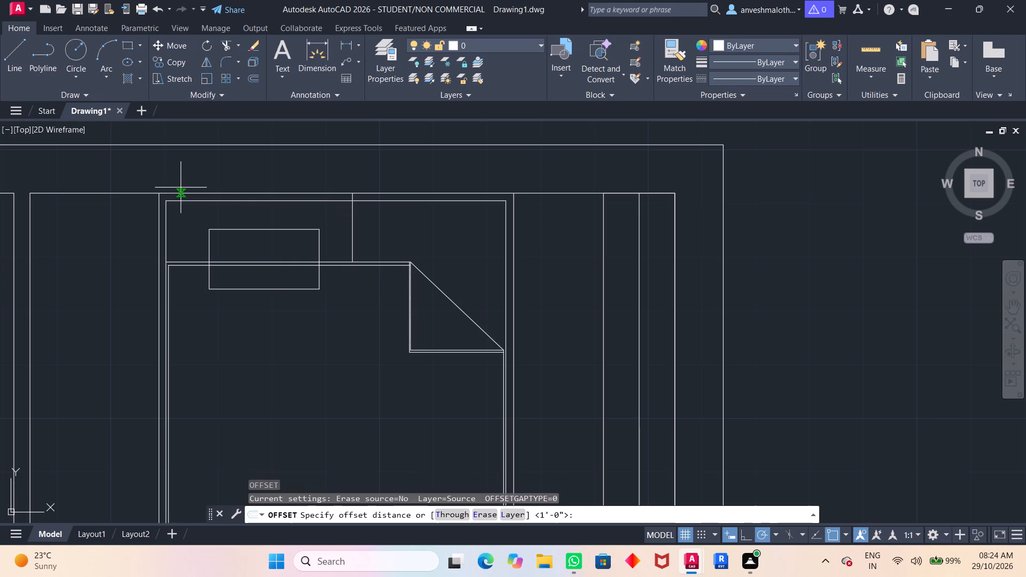
key("1")
key("shift+quotedbl")
key("Return")
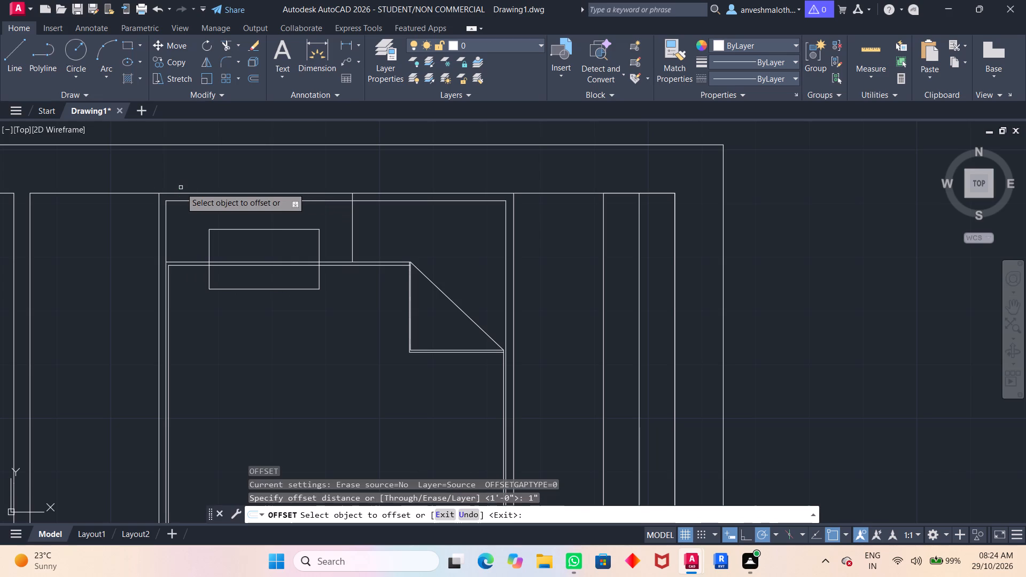
left_click_drag(236, 230, 235, 240)
left_click(235, 240)
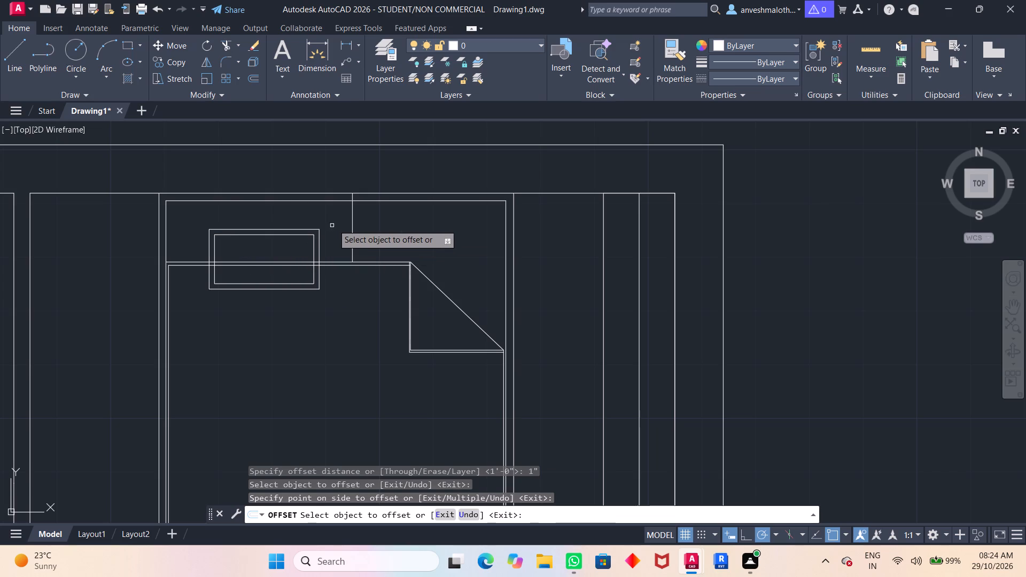
left_click(334, 223)
key("Escape")
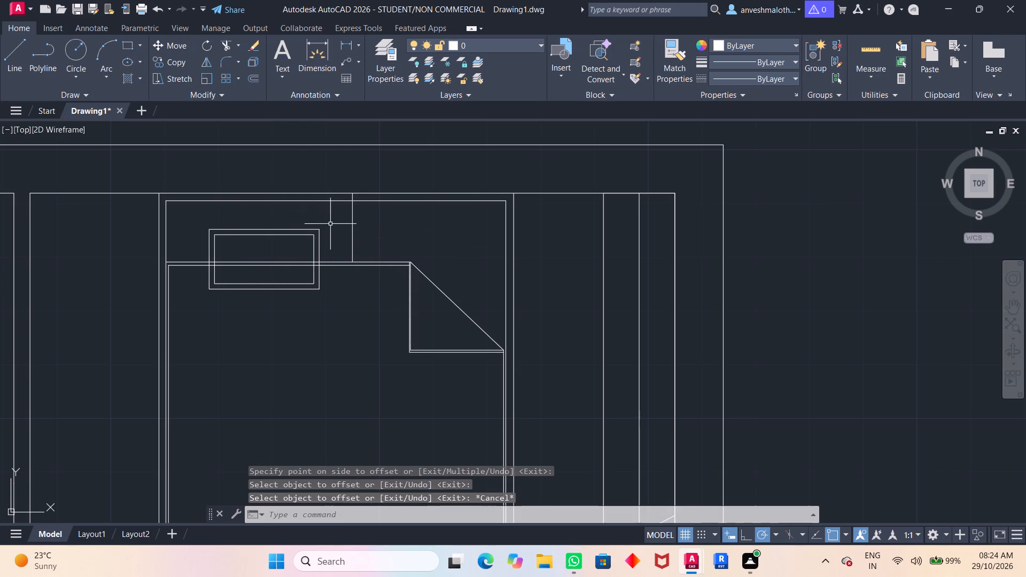
Copy the double-outlined pillow to the east half of the upper bedroom's bed, level with the original and about 11" away from it.
left_click(333, 221)
left_click(296, 244)
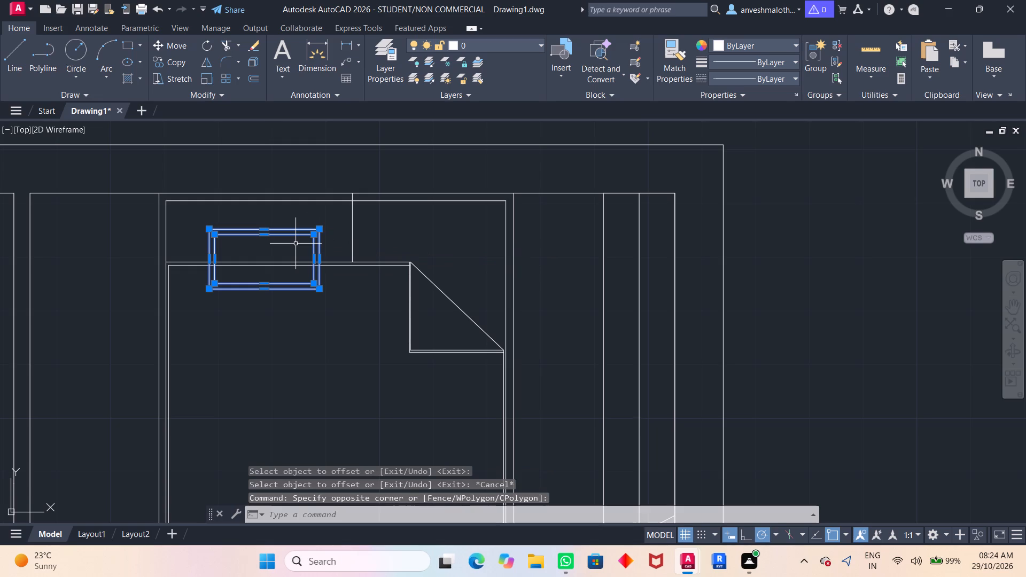
key("ctrl+c")
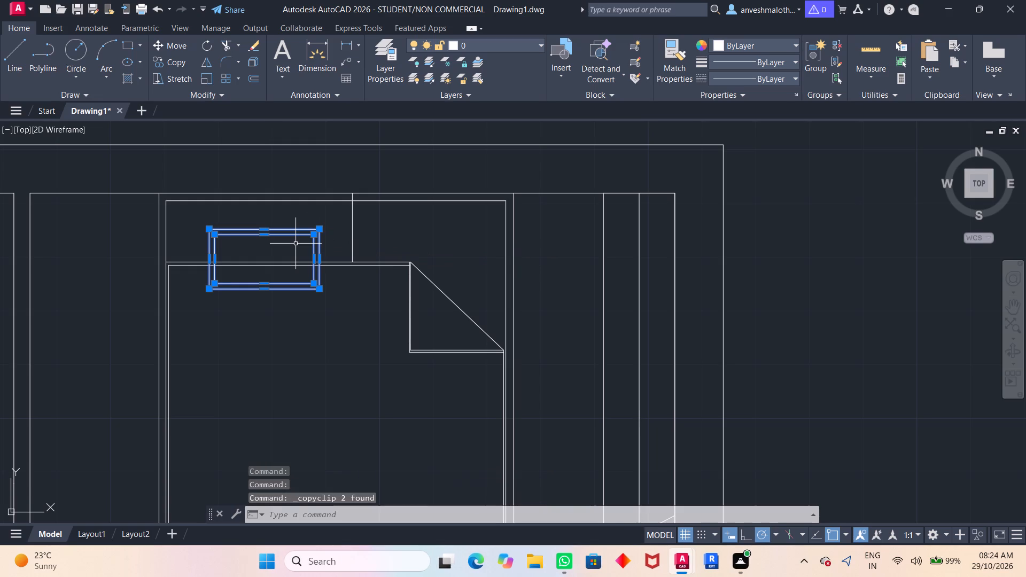
key("ctrl+v")
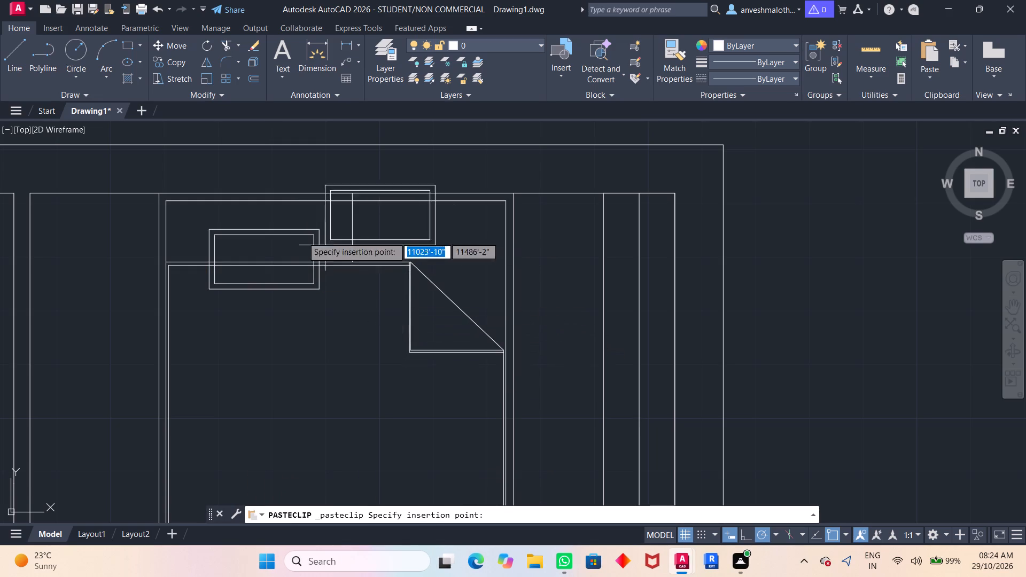
left_click(377, 291)
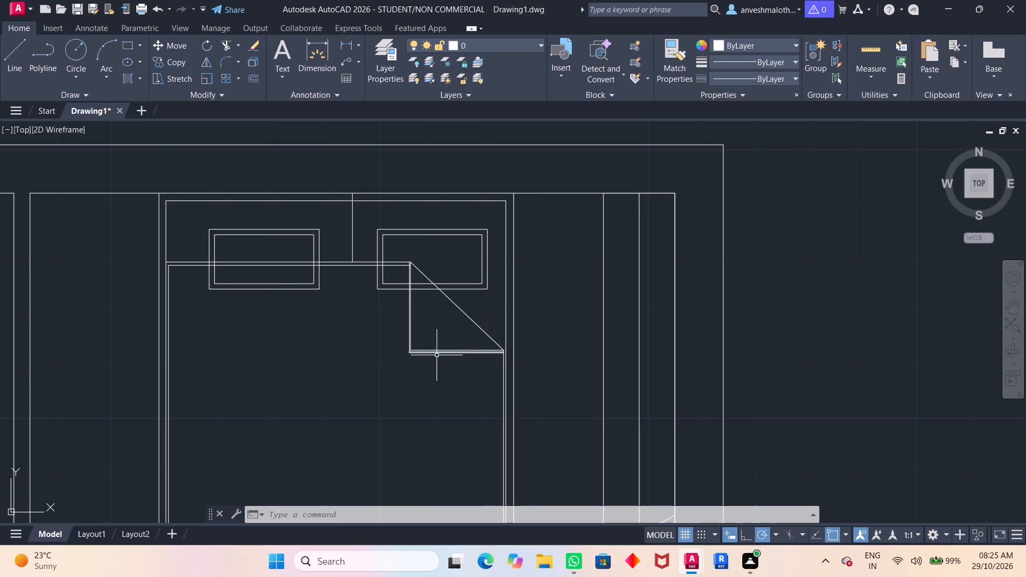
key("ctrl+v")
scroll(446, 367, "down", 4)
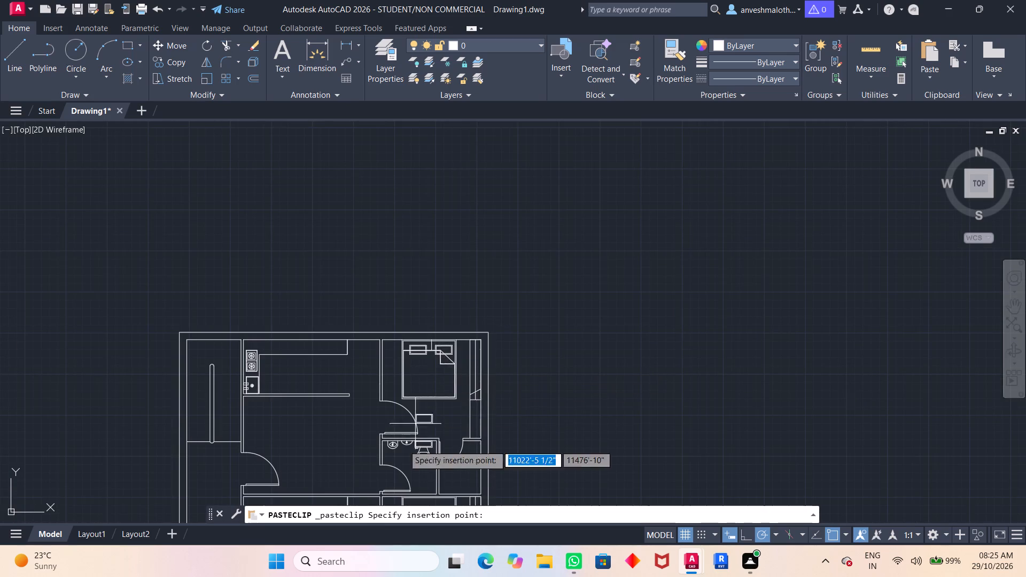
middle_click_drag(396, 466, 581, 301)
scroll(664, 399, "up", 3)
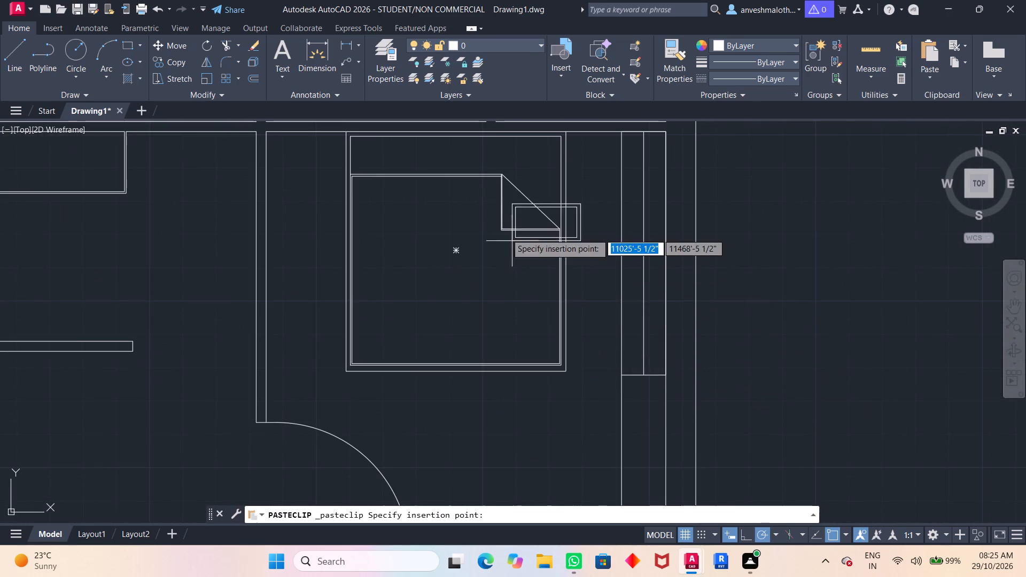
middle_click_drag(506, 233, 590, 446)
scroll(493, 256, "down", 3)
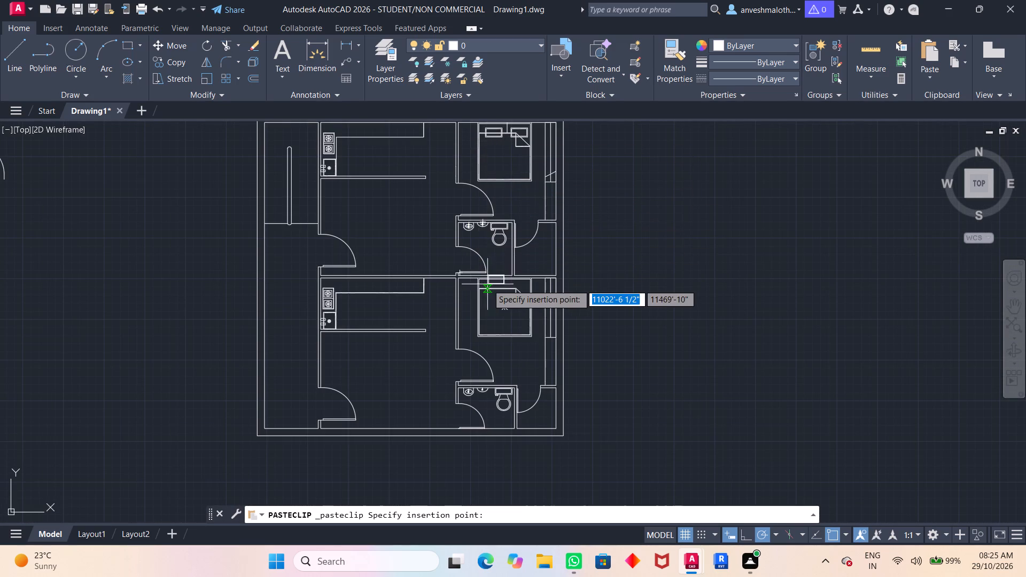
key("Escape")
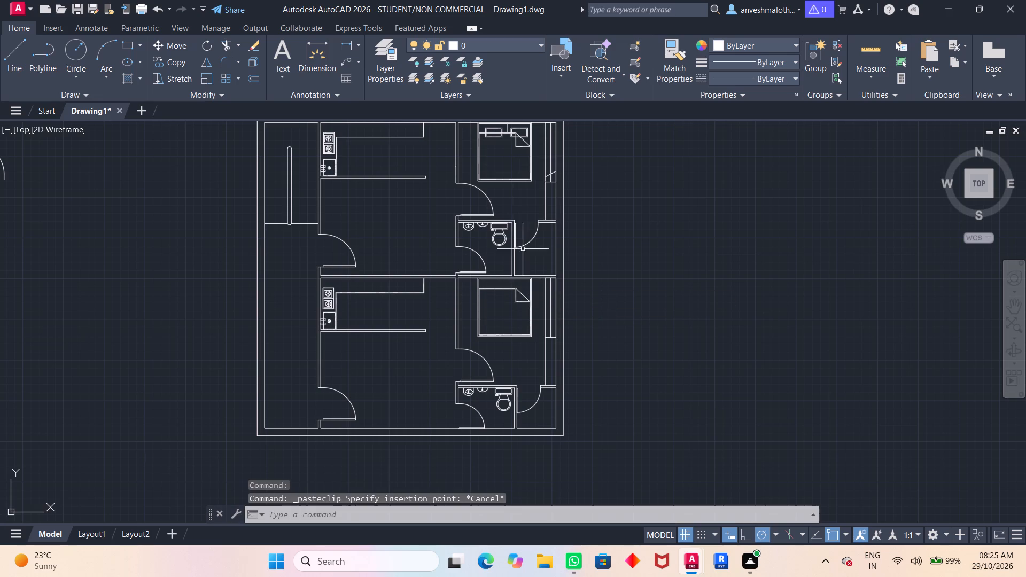
Draw a vertical line on the lower bedroom's bed from the midpoint of its inner head edge to the blanket's top edge.
key("l")
key("Return")
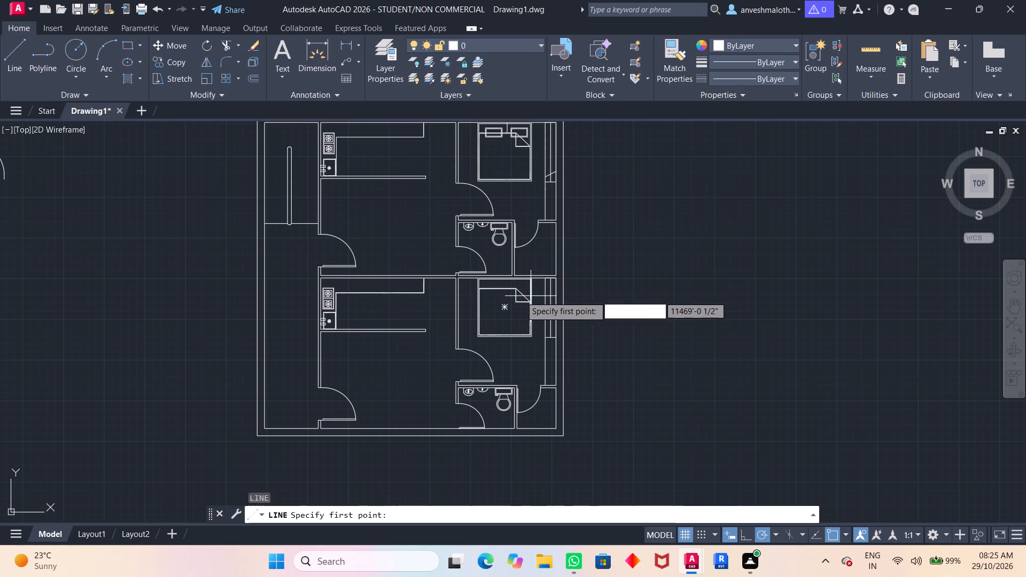
scroll(507, 295, "up", 1)
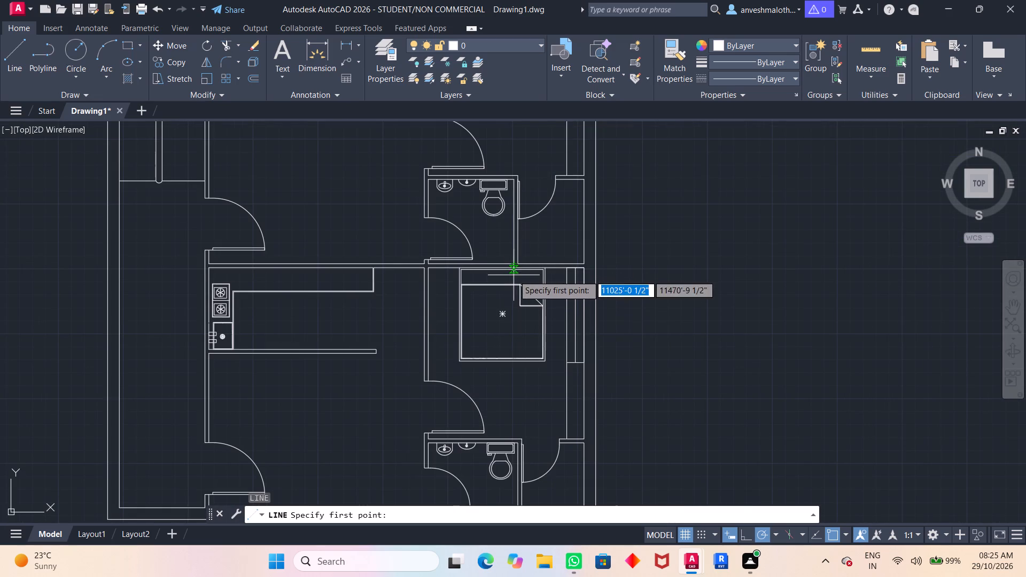
scroll(513, 269, "up", 4)
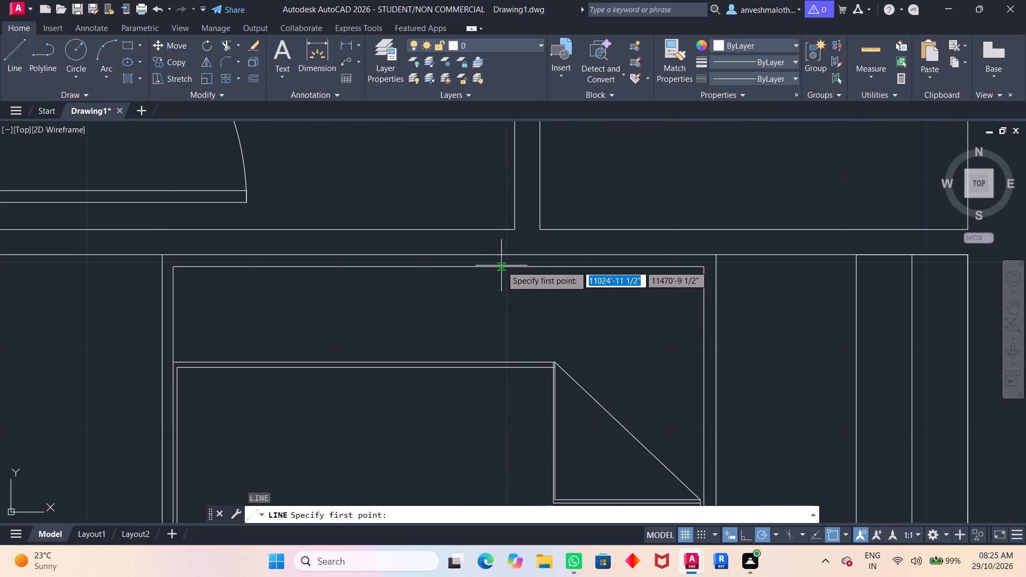
left_click(438, 266)
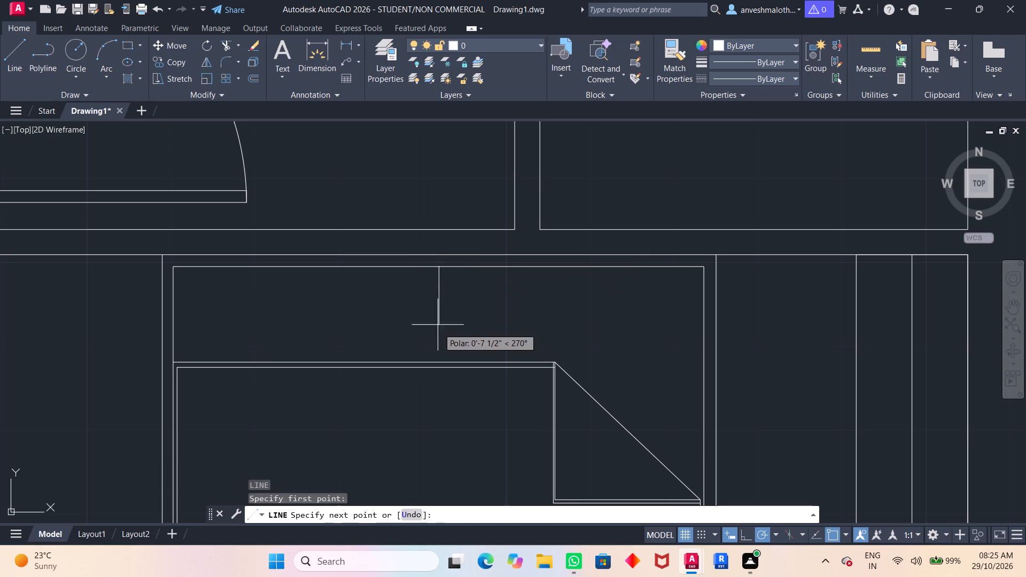
left_click(435, 361)
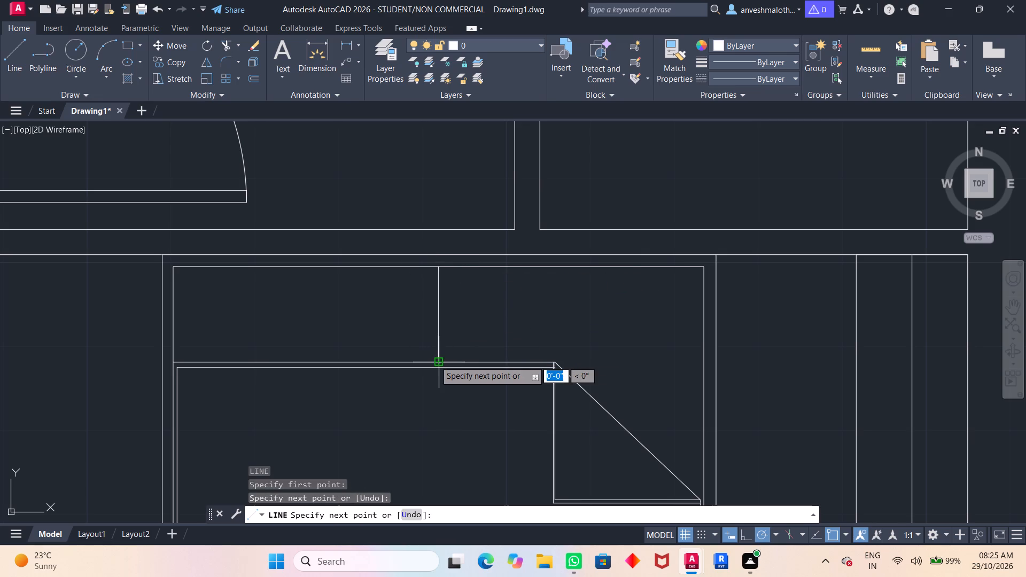
key("space")
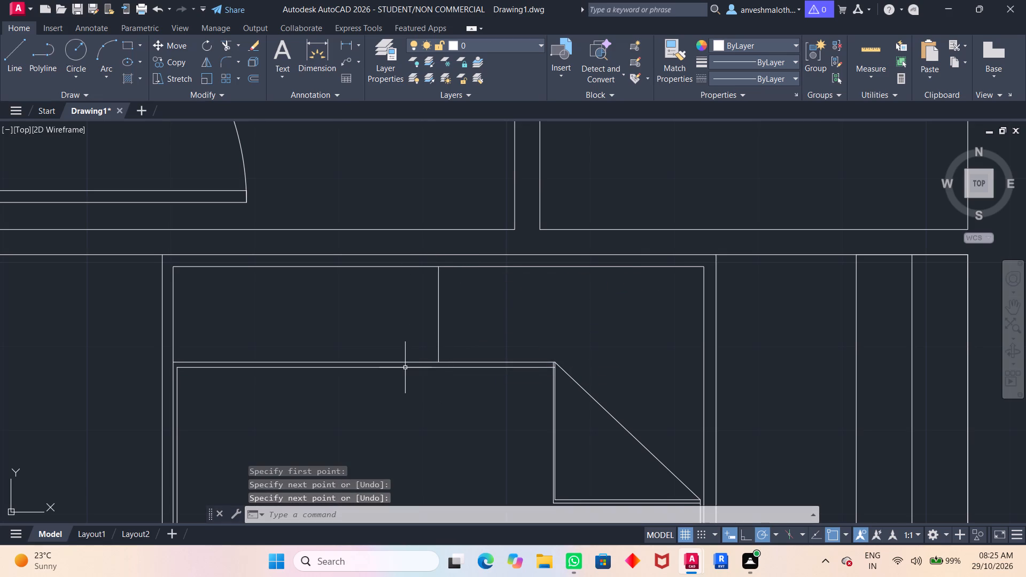
Paste two copies of the pillow across the lower bed's blanket edge, one on each side of the short centre line.
key("ctrl+v")
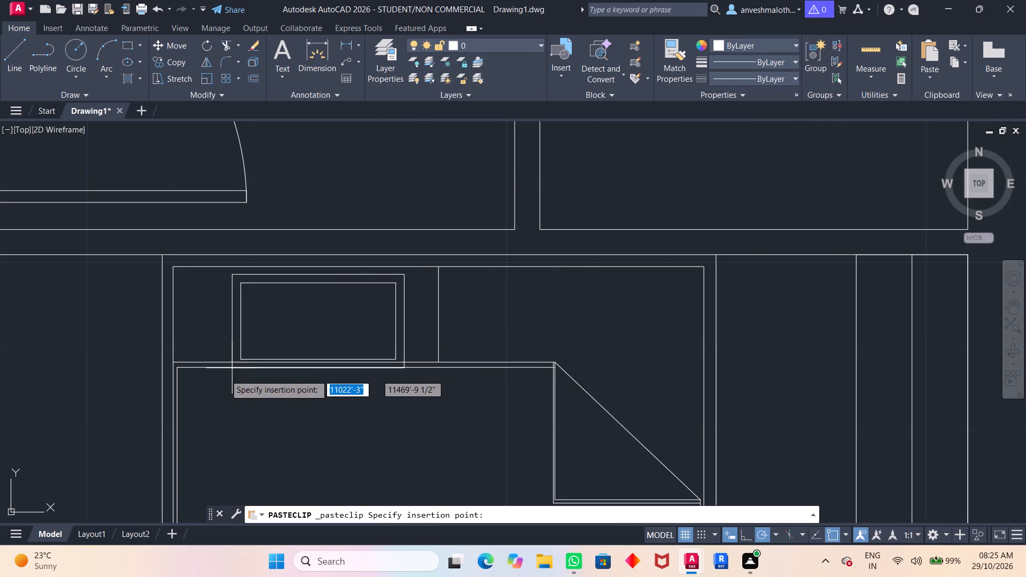
scroll(207, 388, "down", 6)
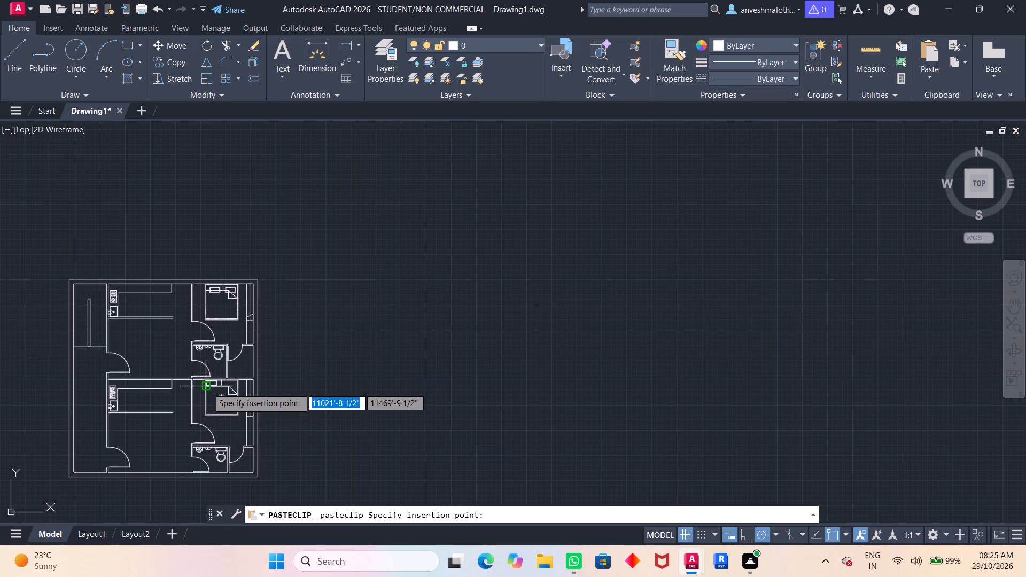
scroll(207, 388, "up", 4)
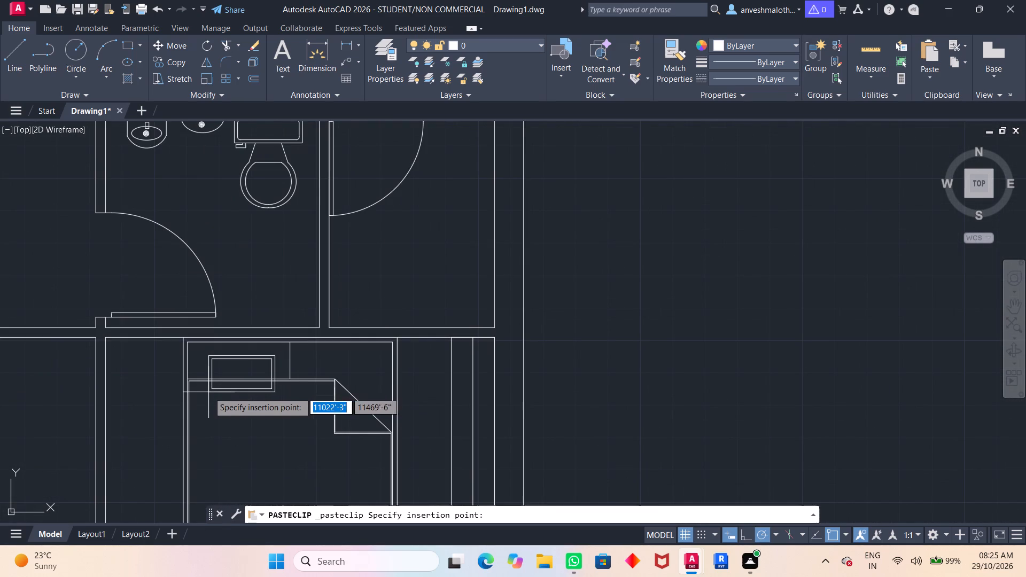
left_click(203, 389)
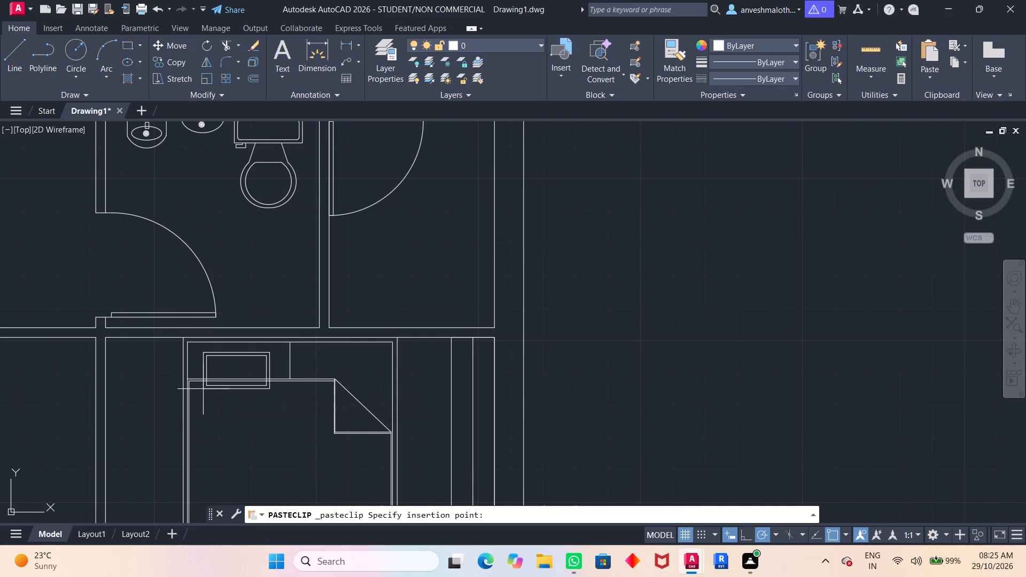
key("ctrl+v")
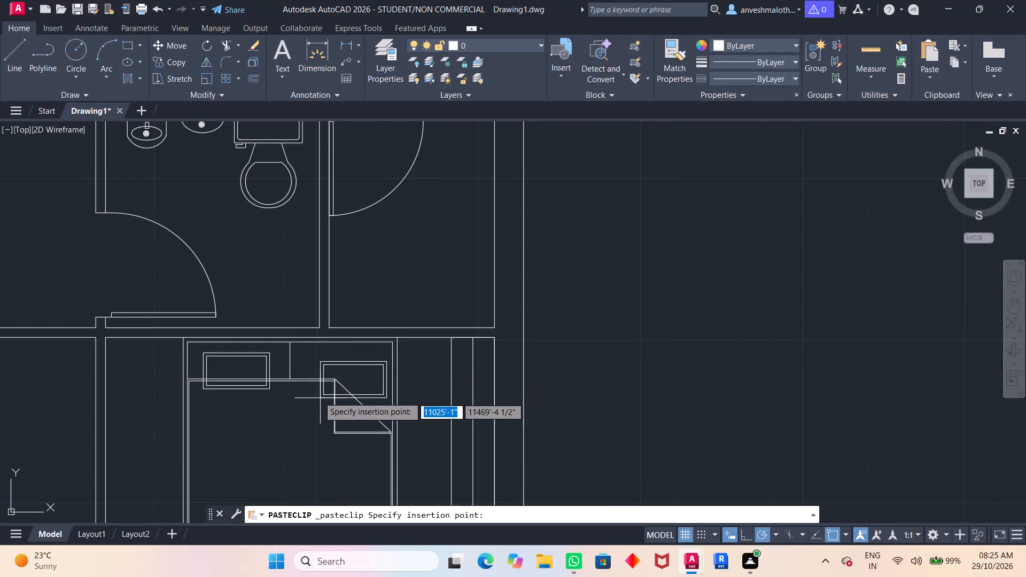
left_click(308, 390)
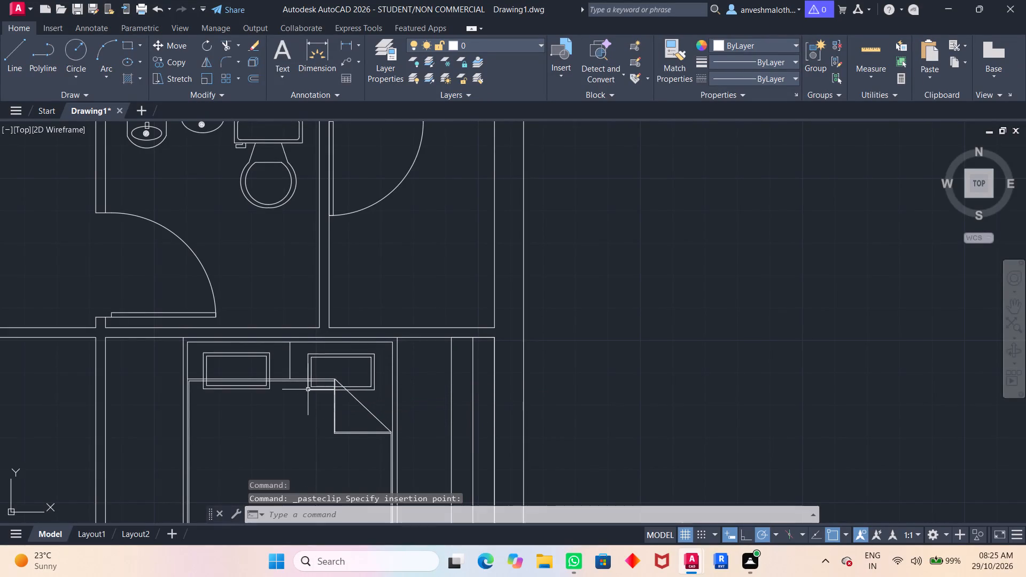
key("Escape")
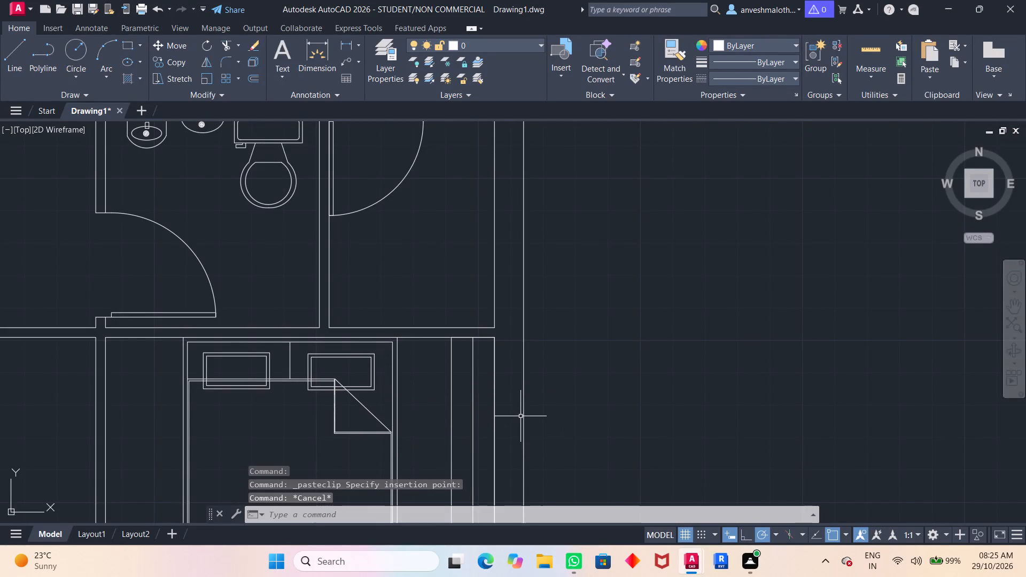
key("Escape")
Trim both outlines of the lower bed's west pillow back to the blanket's top edge.
type("tr")
key("Return")
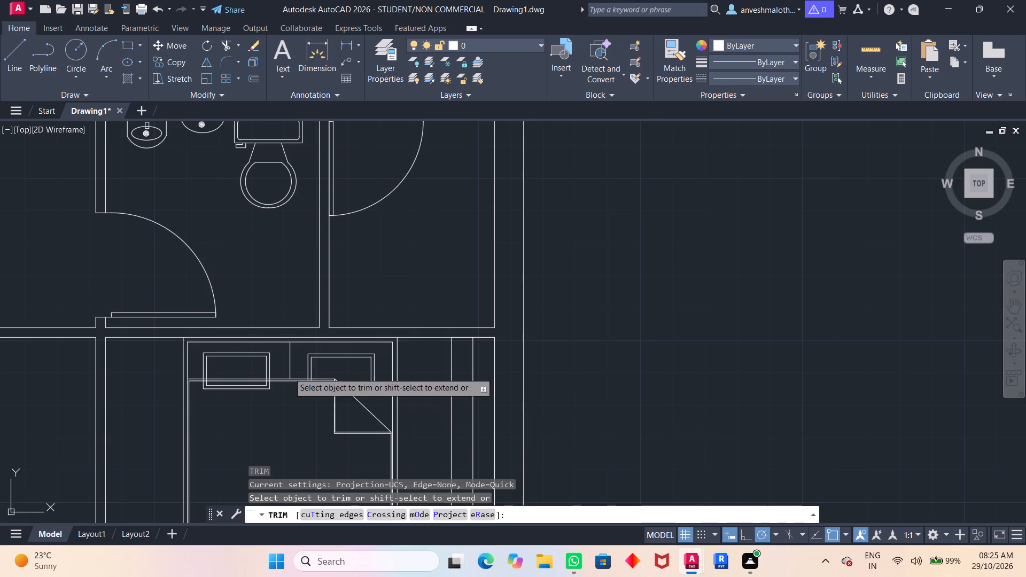
scroll(272, 376, "up", 4)
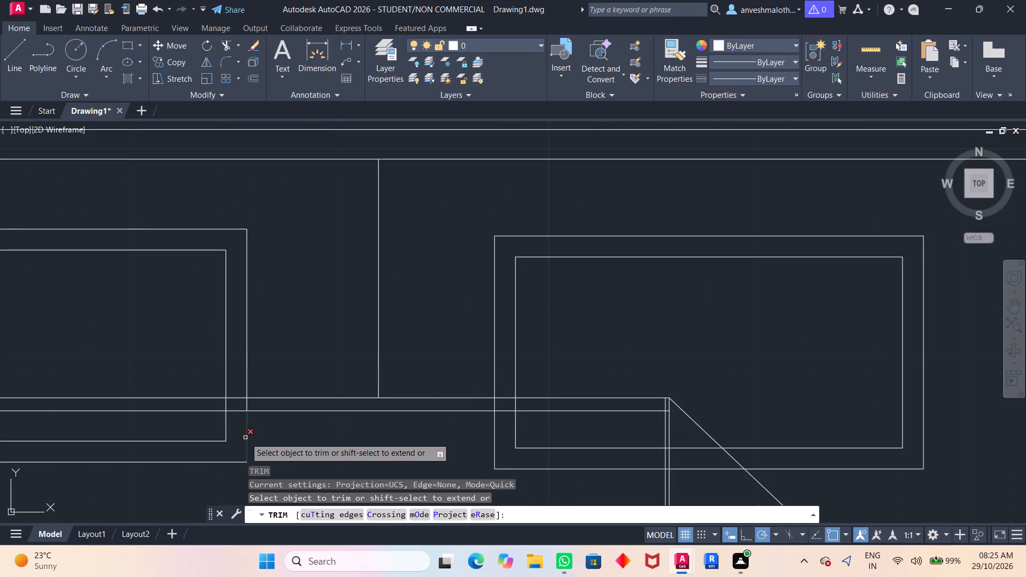
left_click(245, 438)
left_click(226, 424)
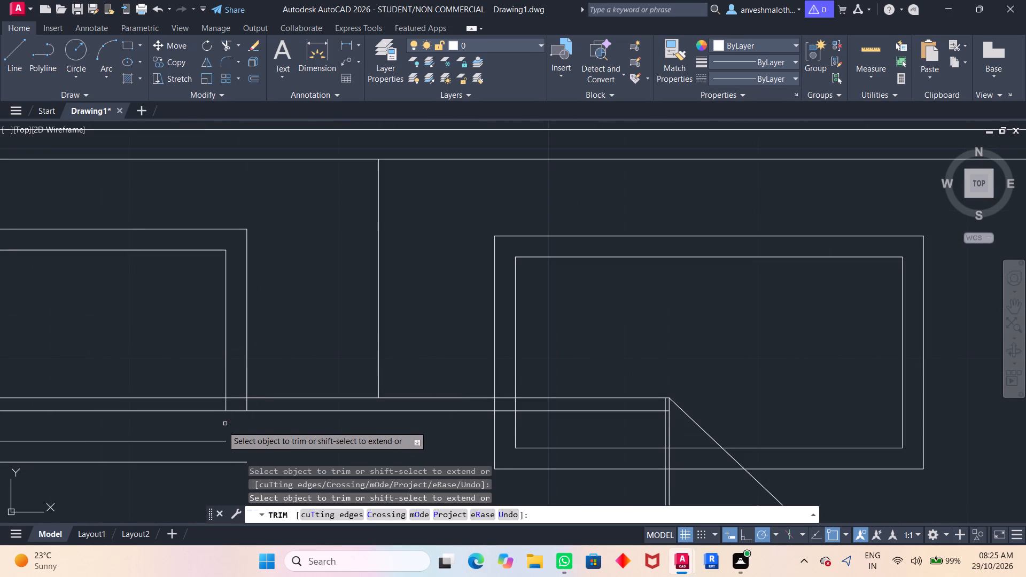
left_click(214, 441)
left_click(213, 463)
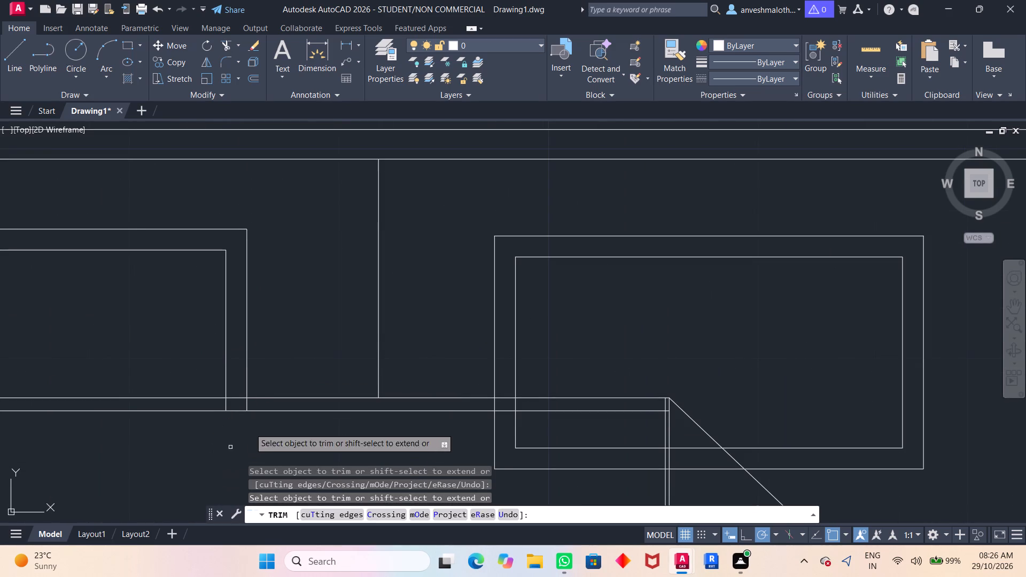
left_click(245, 403)
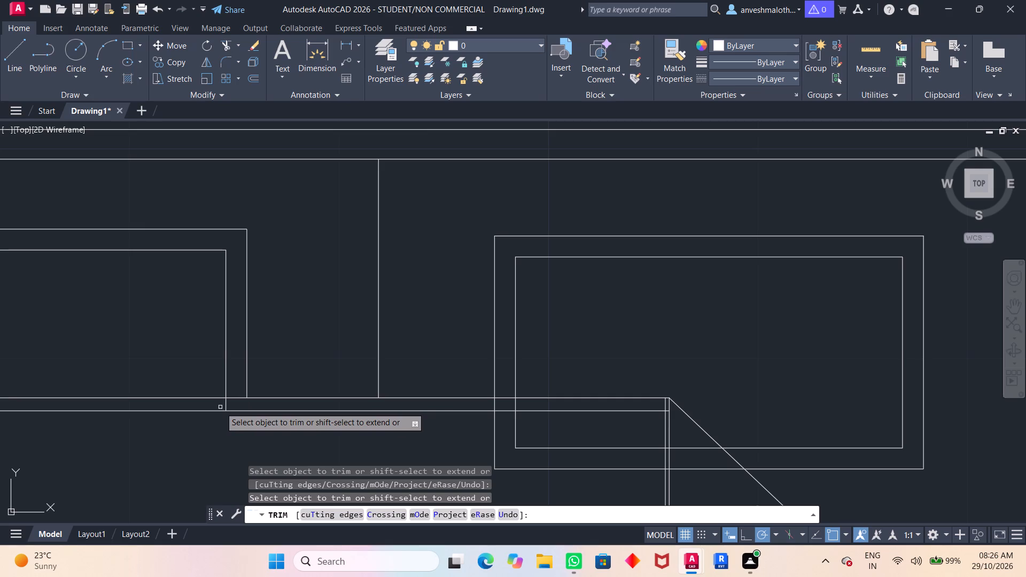
left_click(227, 406)
scroll(168, 356, "down", 2)
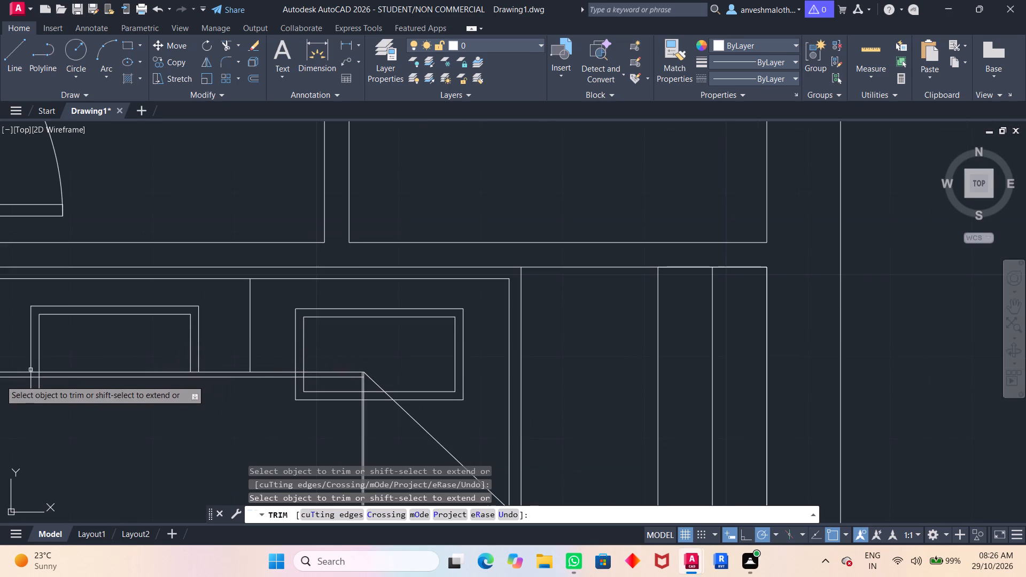
left_click(31, 388)
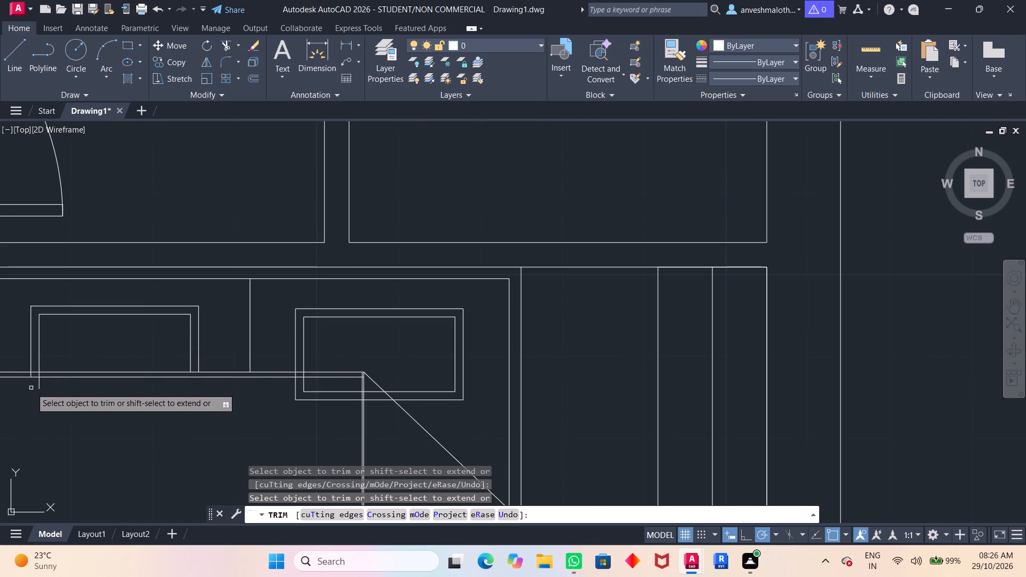
left_click(40, 386)
scroll(51, 361, "up", 2)
middle_click_drag(51, 361, 349, 372)
left_click(318, 407)
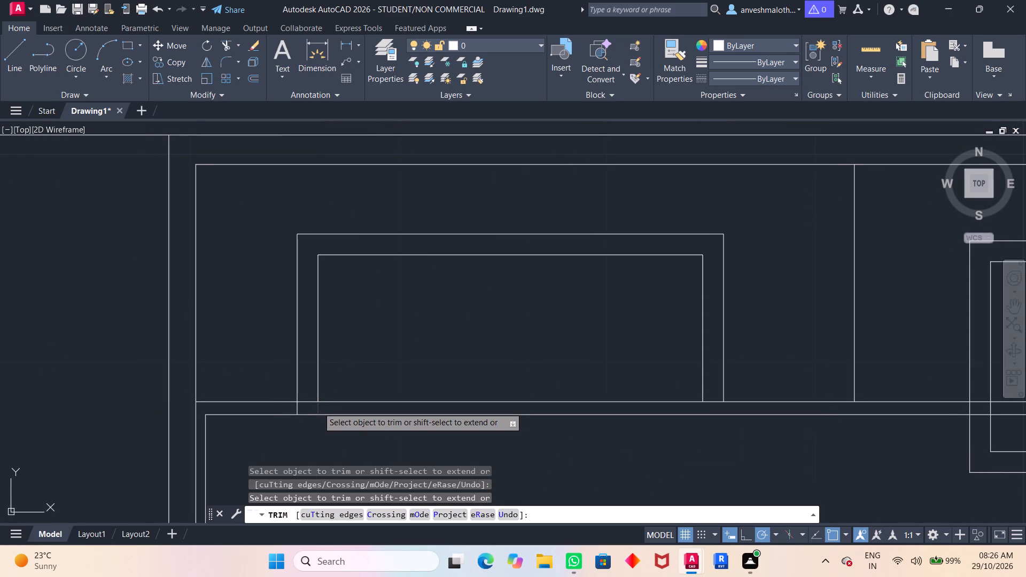
left_click(299, 412)
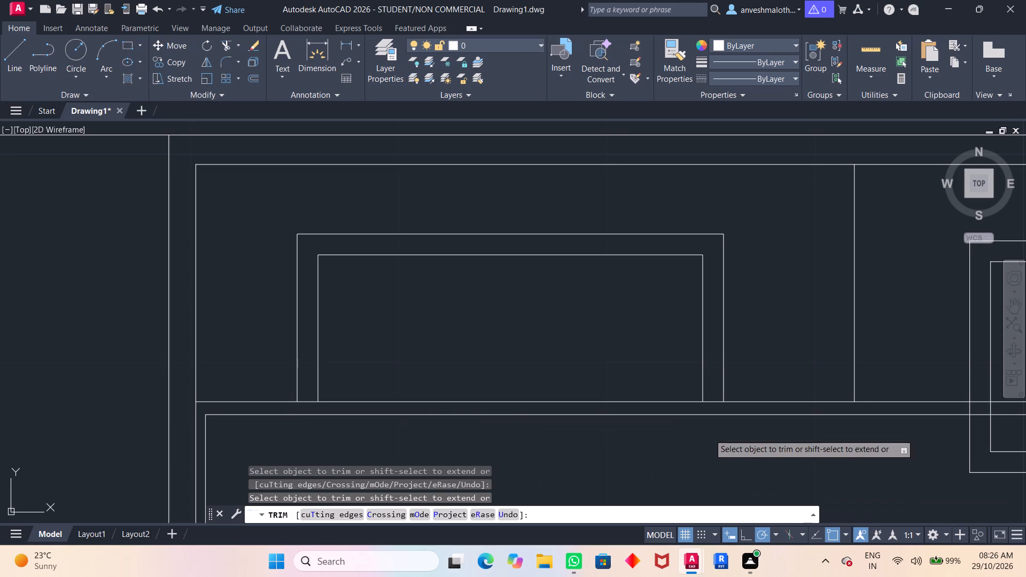
Trim away the parts of the lower bed's east pillow outlines that cross the blanket and its folded corner triangle.
scroll(733, 413, "down", 2)
middle_click_drag(822, 382, 488, 370)
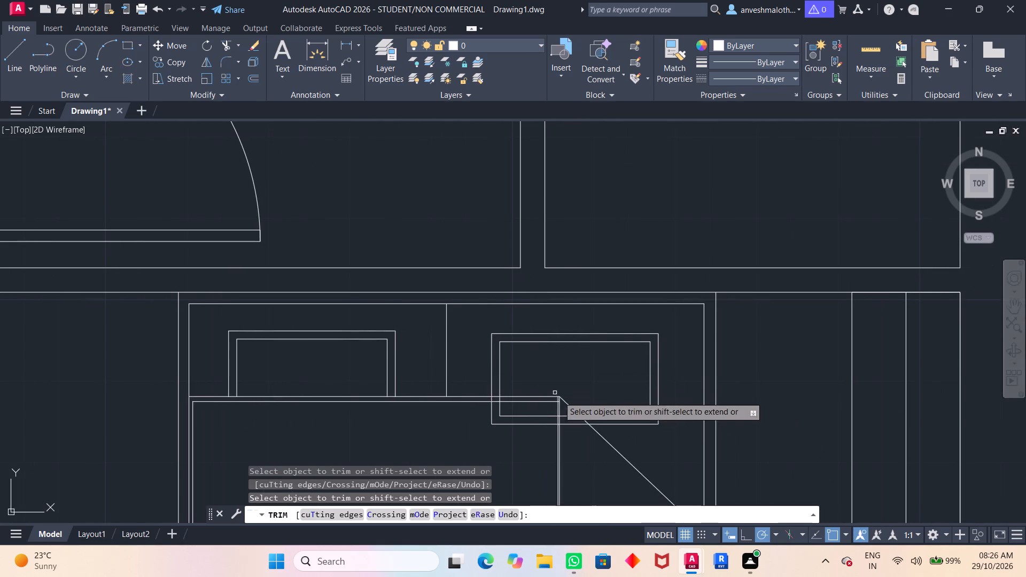
scroll(499, 420, "up", 3)
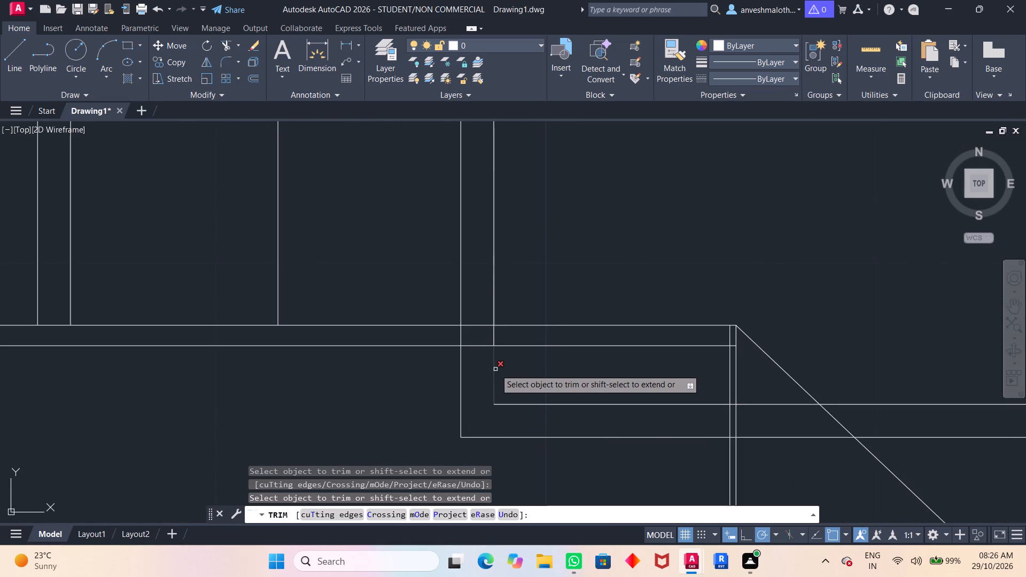
left_click(495, 369)
left_click_drag(630, 380, 518, 473)
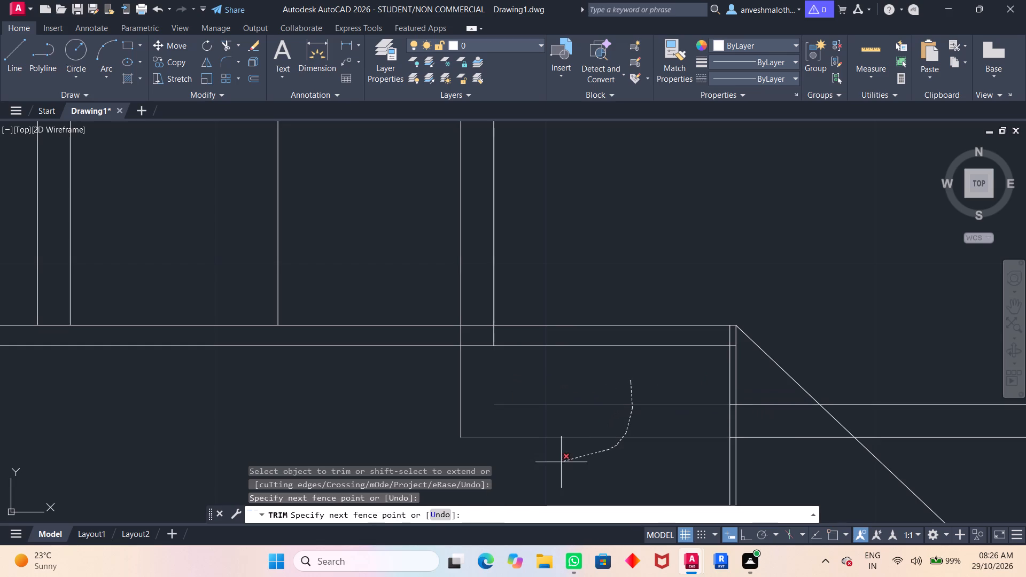
left_click_drag(518, 473, 449, 406)
left_click_drag(450, 403, 454, 395)
left_click(456, 392)
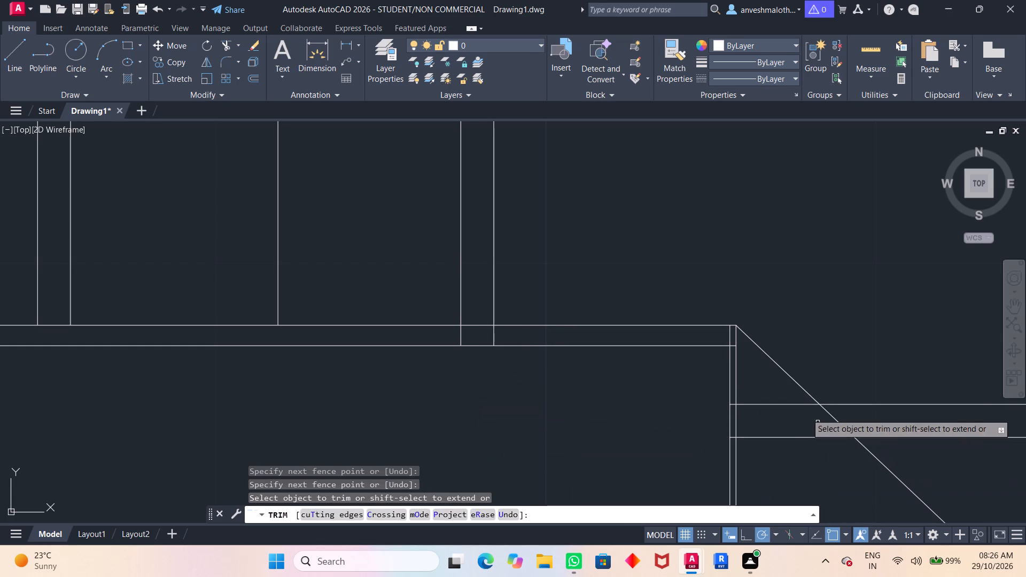
left_click_drag(760, 379, 785, 470)
scroll(729, 422, "up", 3)
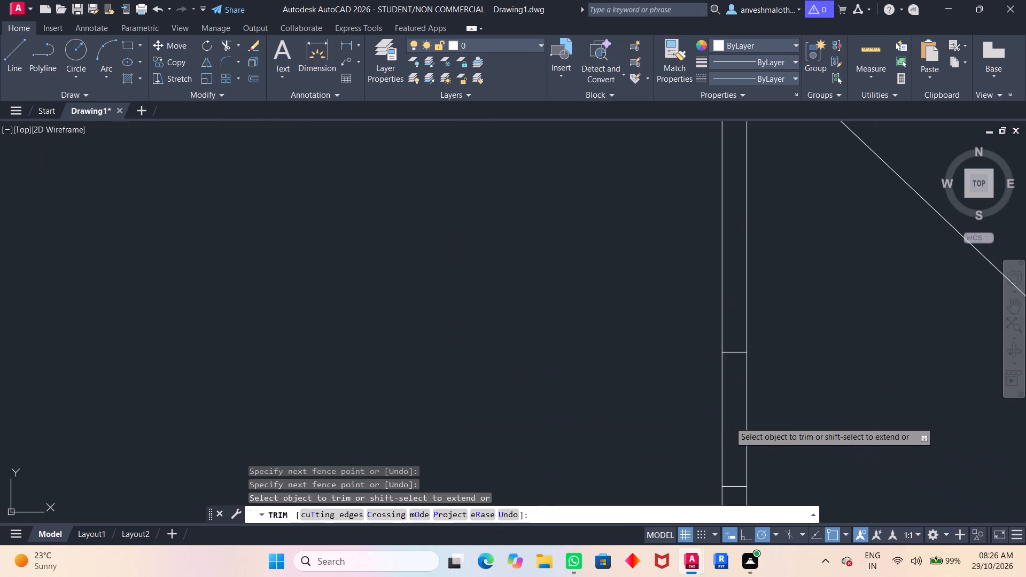
left_click(732, 354)
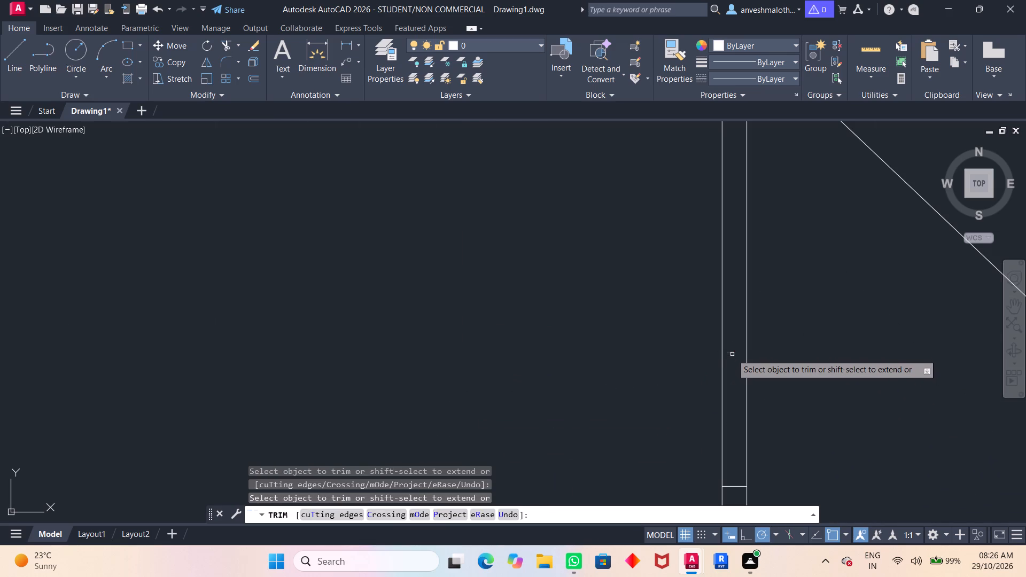
left_click(732, 487)
Trim the overlapping ends of the blanket's inner outline where they meet at the top of the folded corner.
scroll(736, 448, "down", 3)
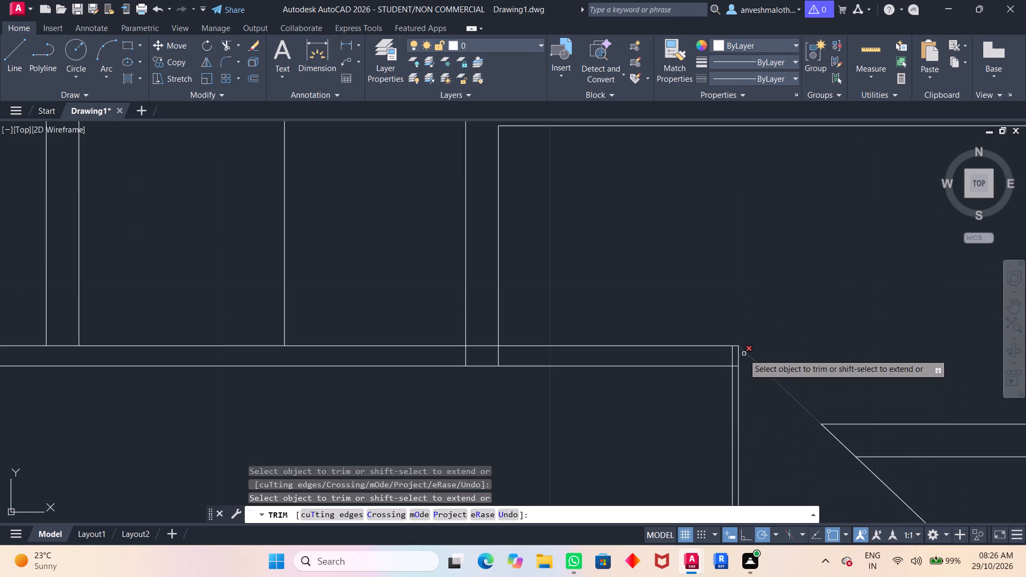
scroll(736, 371, "up", 3)
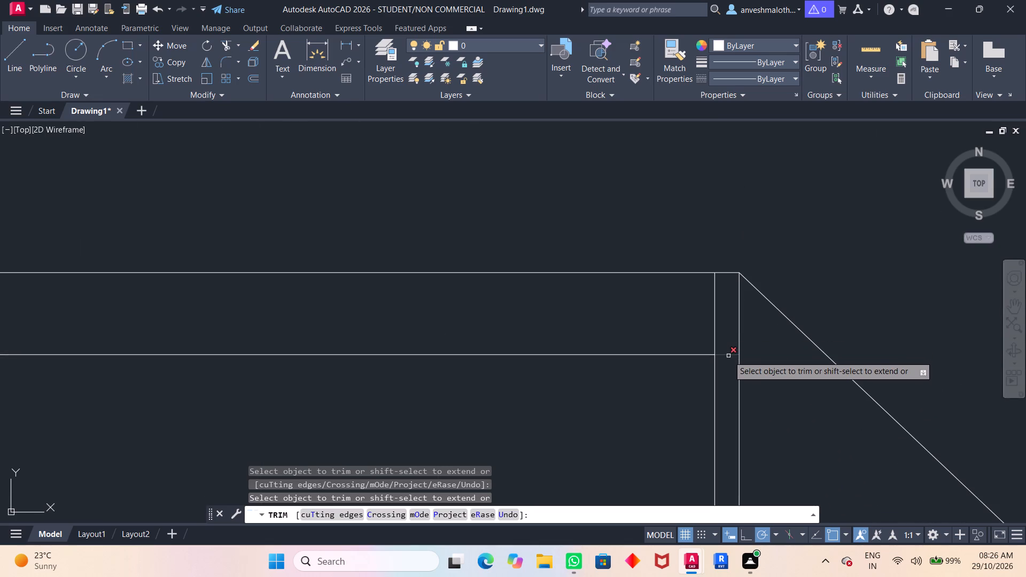
left_click(728, 356)
left_click(716, 332)
Trim the west side lines of the lower bed's east pillow back to the blanket's top edge.
scroll(728, 349, "down", 3)
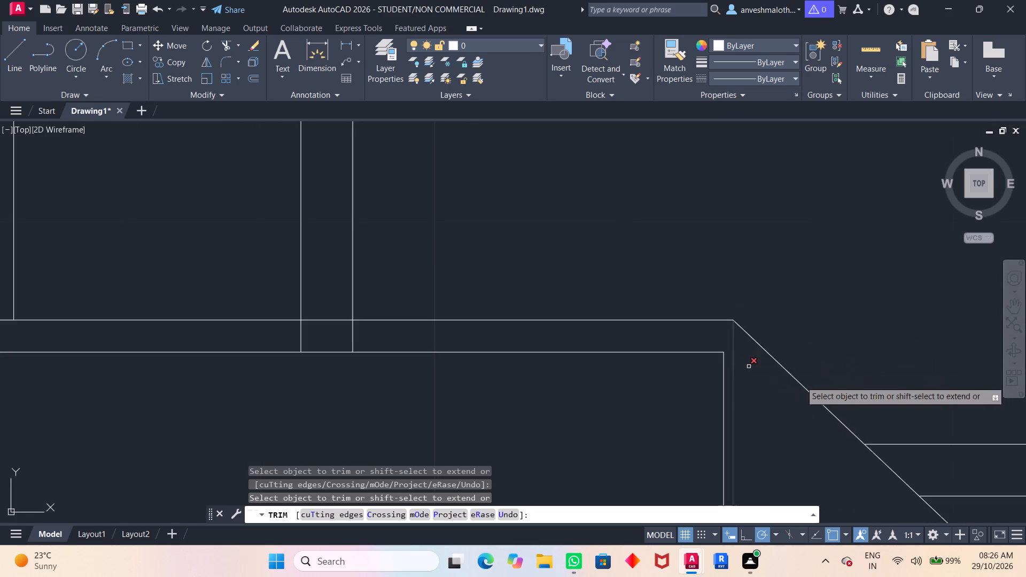
scroll(848, 384, "down", 2)
scroll(936, 357, "down", 2)
middle_click_drag(942, 357, 766, 363)
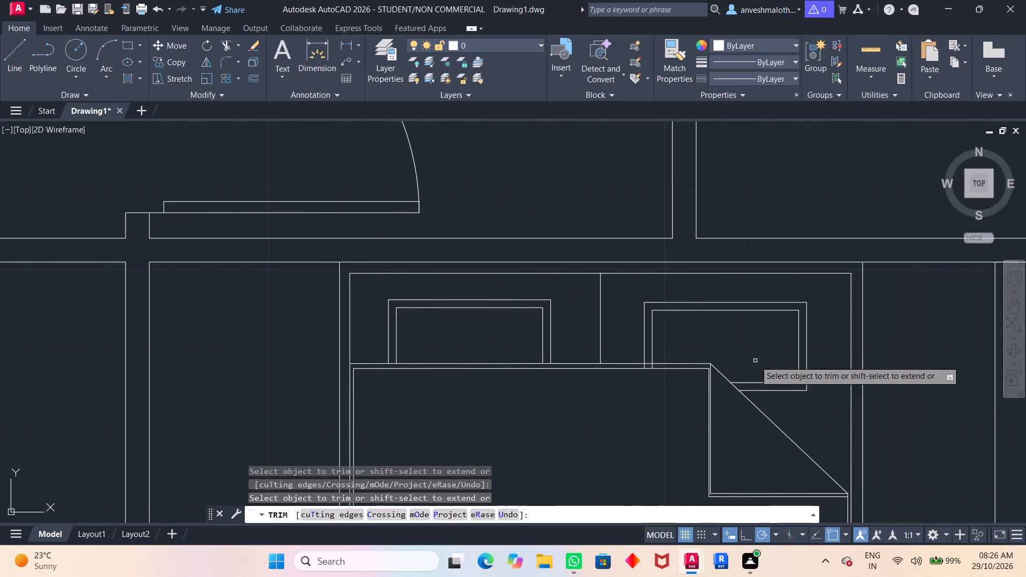
scroll(613, 388, "up", 3)
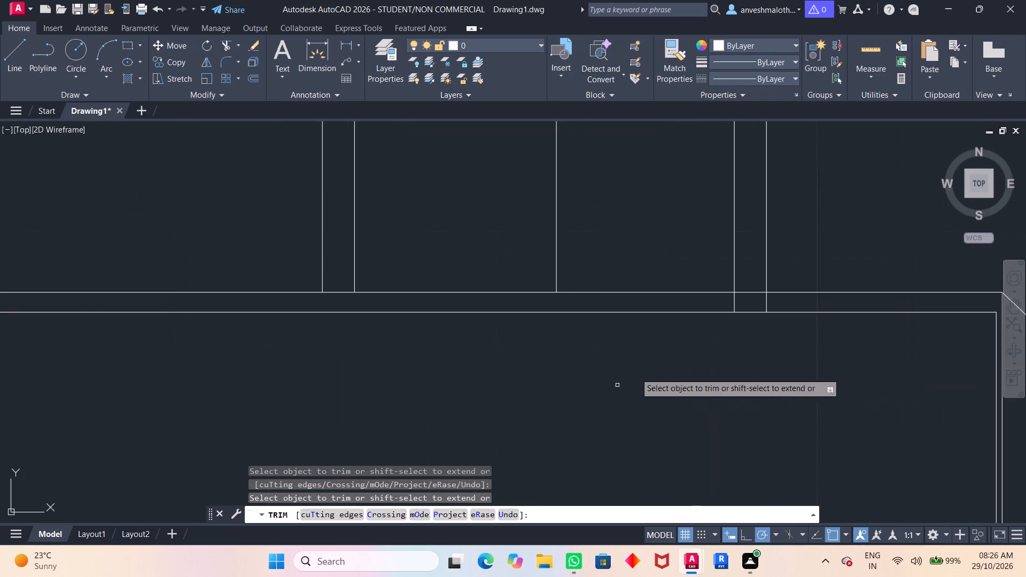
left_click(768, 304)
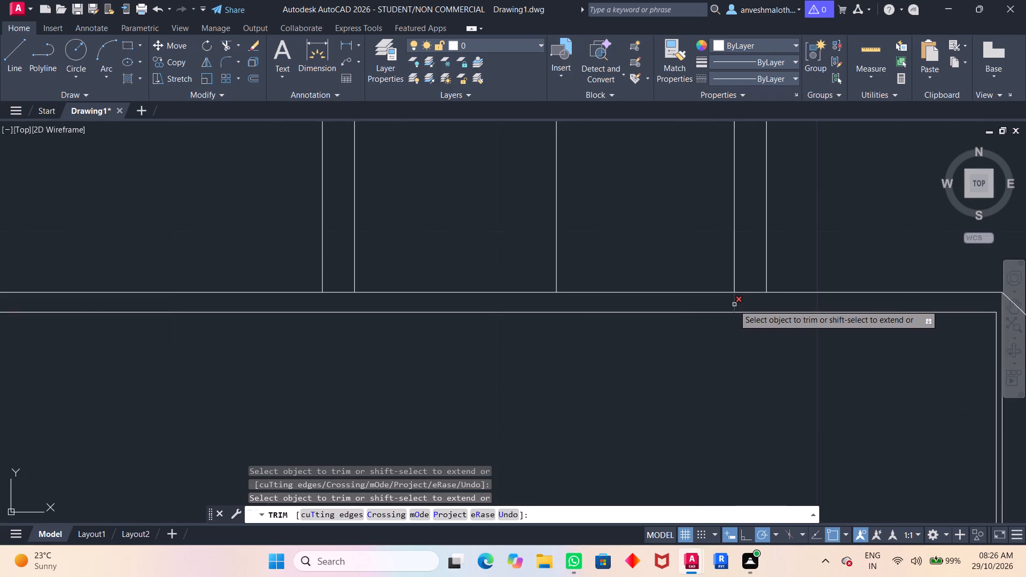
left_click(734, 305)
Trim away the upper bed's west pillow outlines over the blanket, cutting its east side lines back to the blanket's top edge.
scroll(679, 364, "down", 3)
scroll(722, 327, "down", 2)
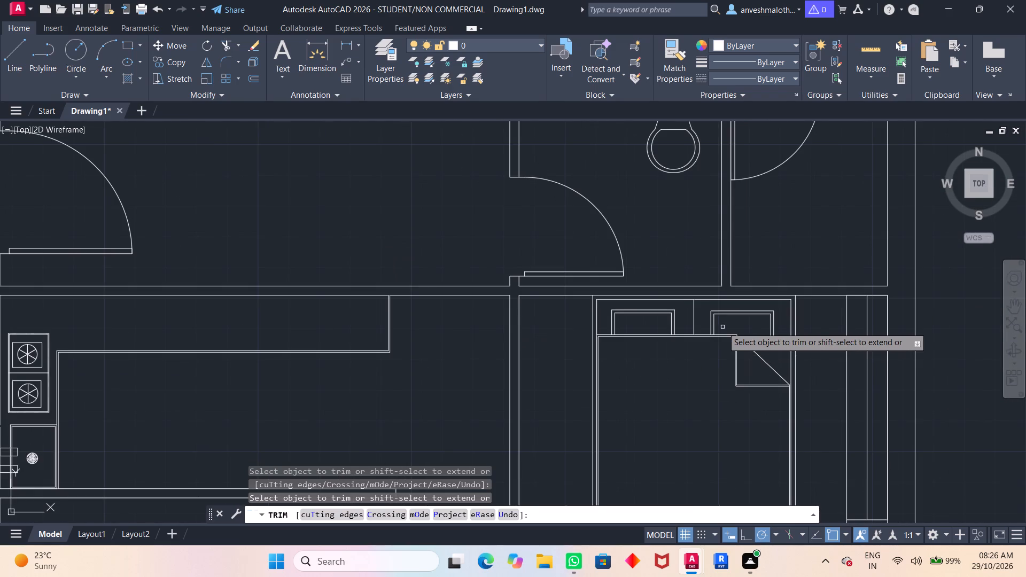
middle_click_drag(716, 342, 673, 489)
middle_click_drag(720, 303, 591, 547)
middle_click_drag(581, 353, 582, 360)
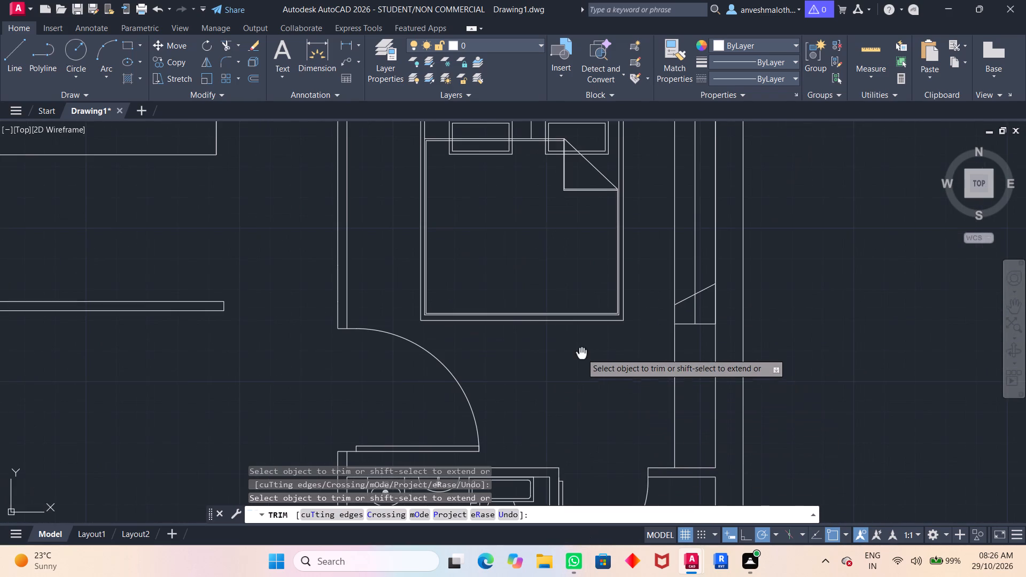
middle_click_drag(582, 360, 636, 534)
scroll(593, 335, "up", 4)
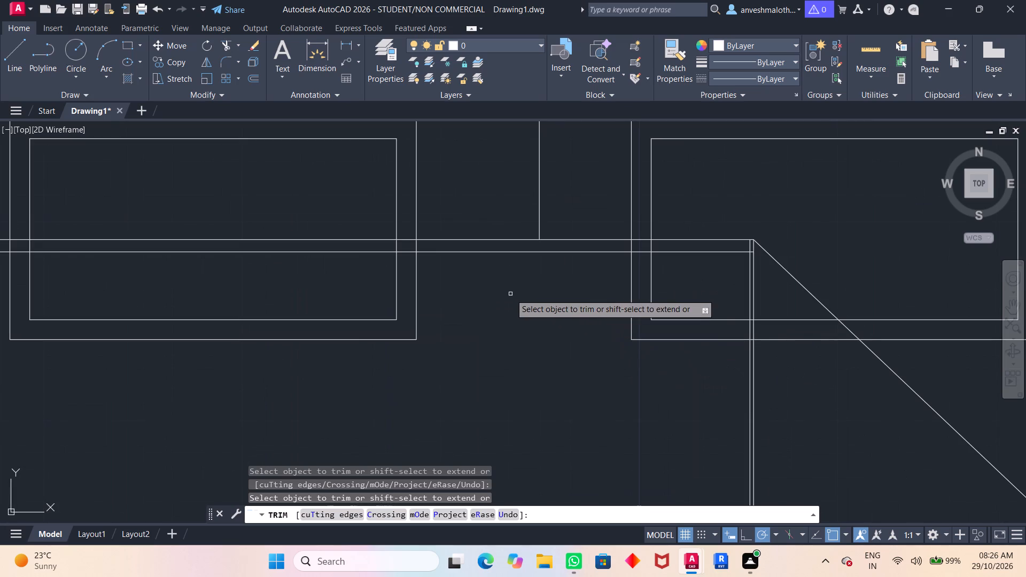
left_click(510, 294)
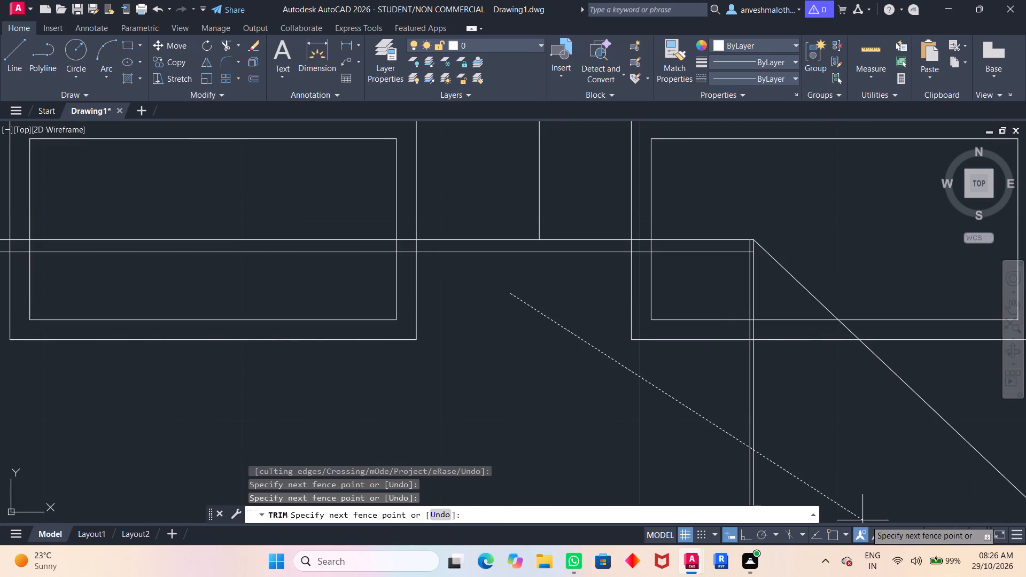
left_click(768, 535)
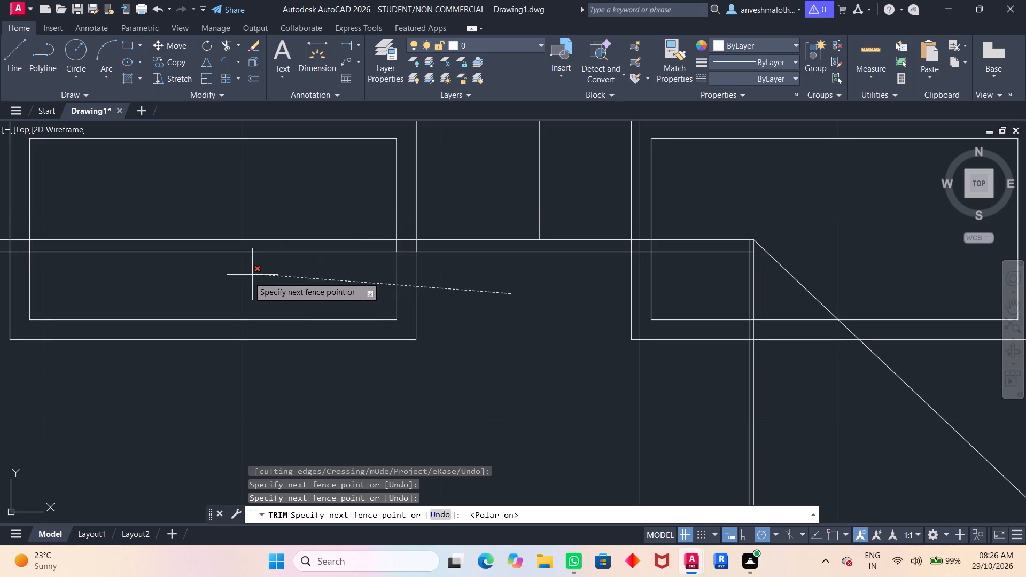
left_click(261, 342)
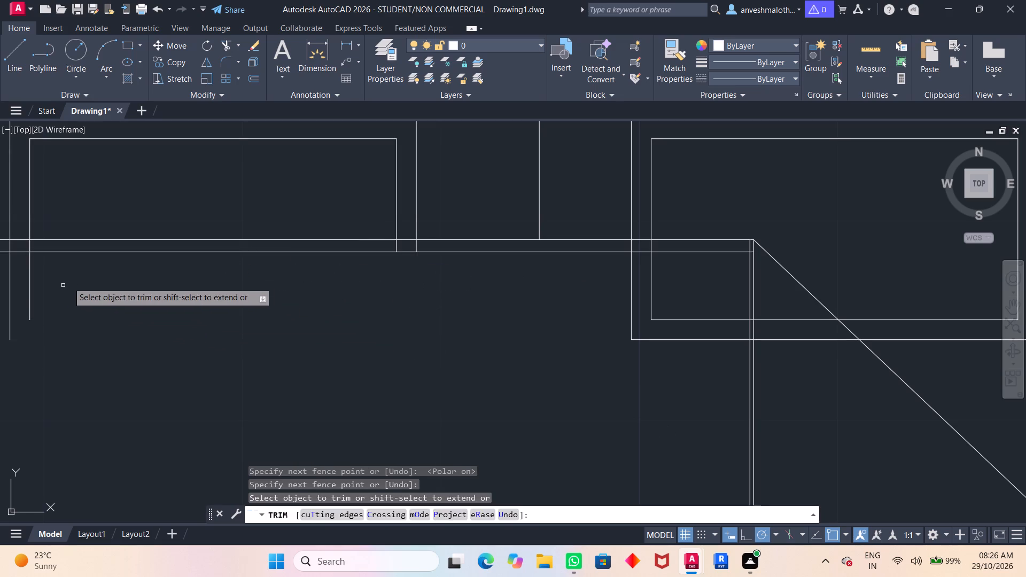
left_click_drag(34, 276, 10, 294)
left_click(10, 294)
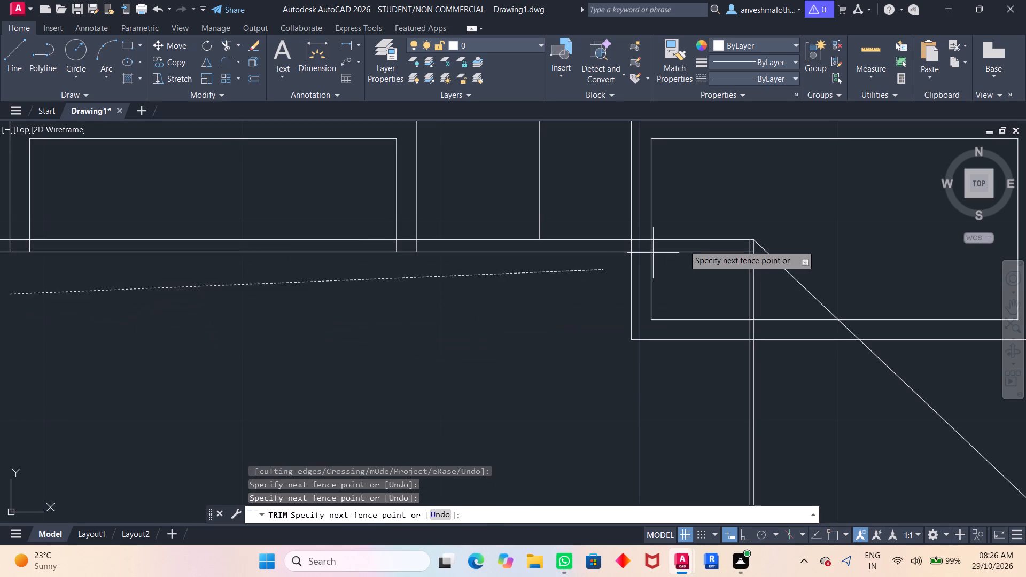
left_click_drag(339, 295, 276, 305)
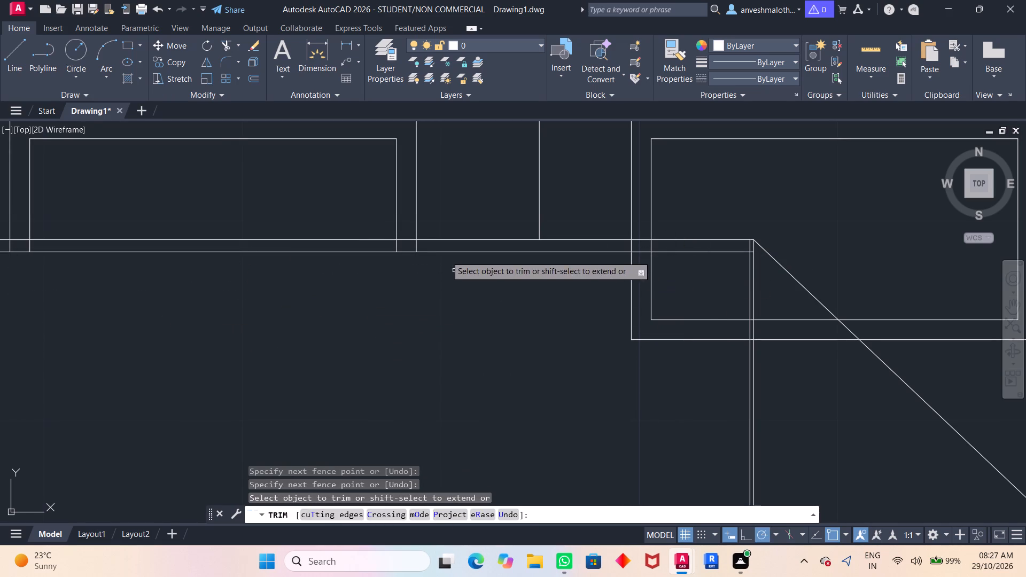
left_click(395, 247)
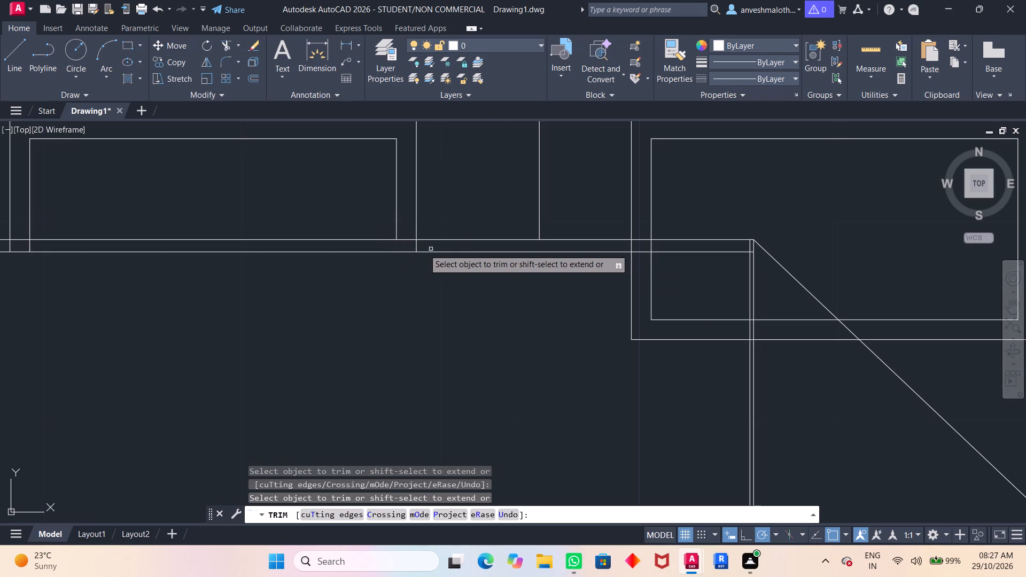
left_click(414, 249)
left_click(421, 246)
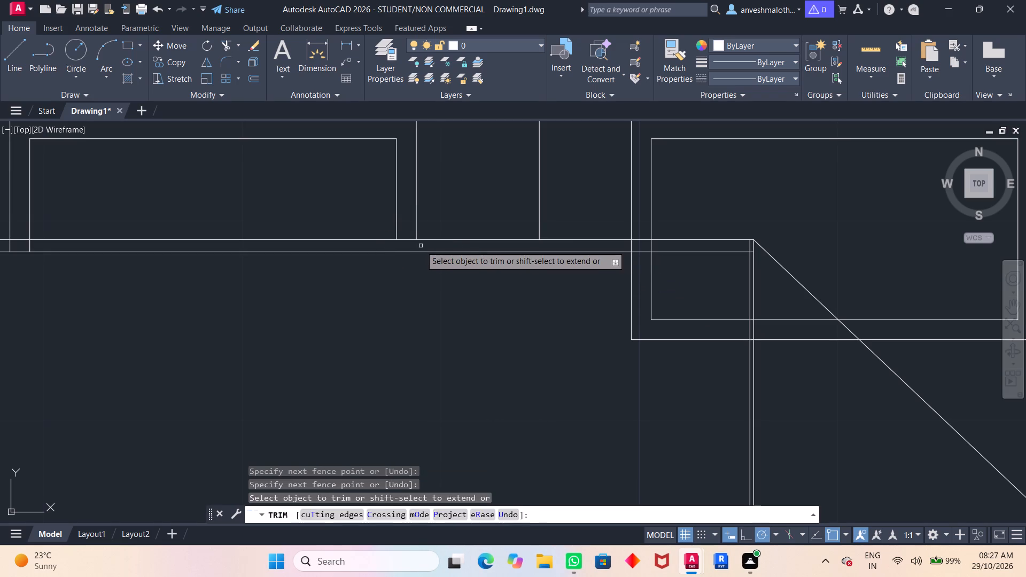
Trim away the upper bed's vertical centre line, including the short piece between the two head edge lines.
scroll(427, 205, "down", 2)
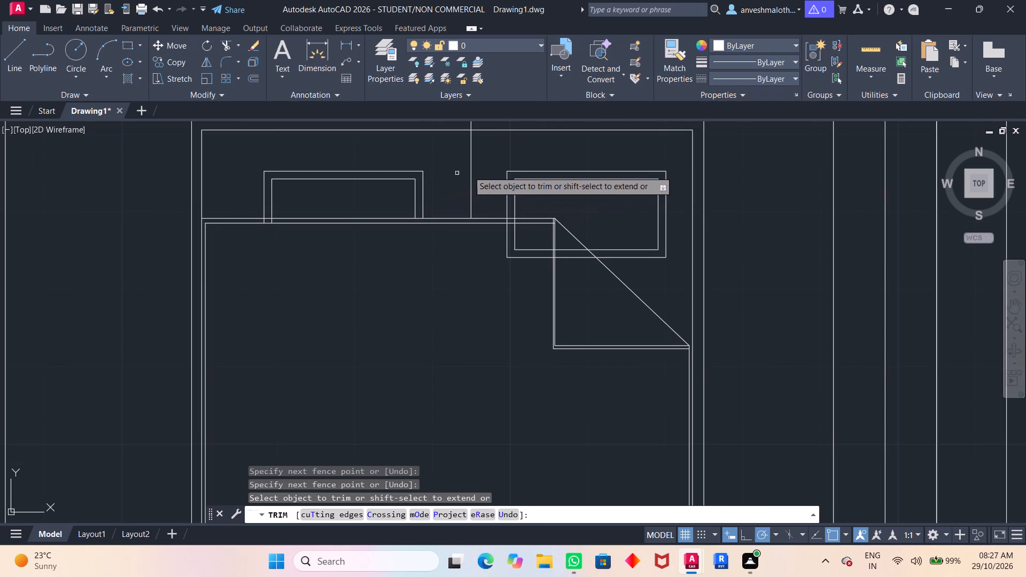
left_click(472, 168)
scroll(477, 163, "down", 1)
middle_click_drag(477, 163, 464, 234)
scroll(458, 186, "up", 3)
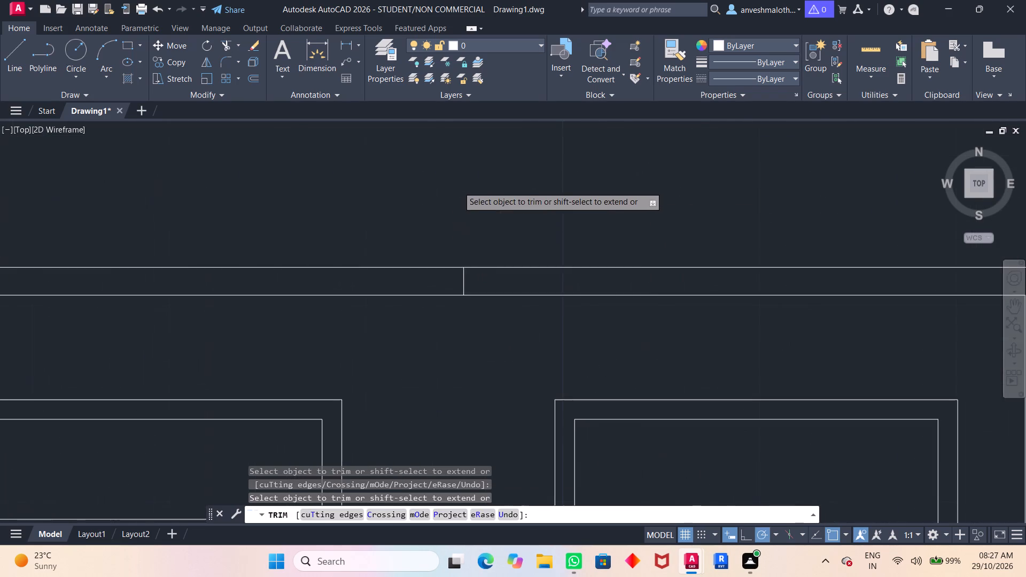
left_click(463, 280)
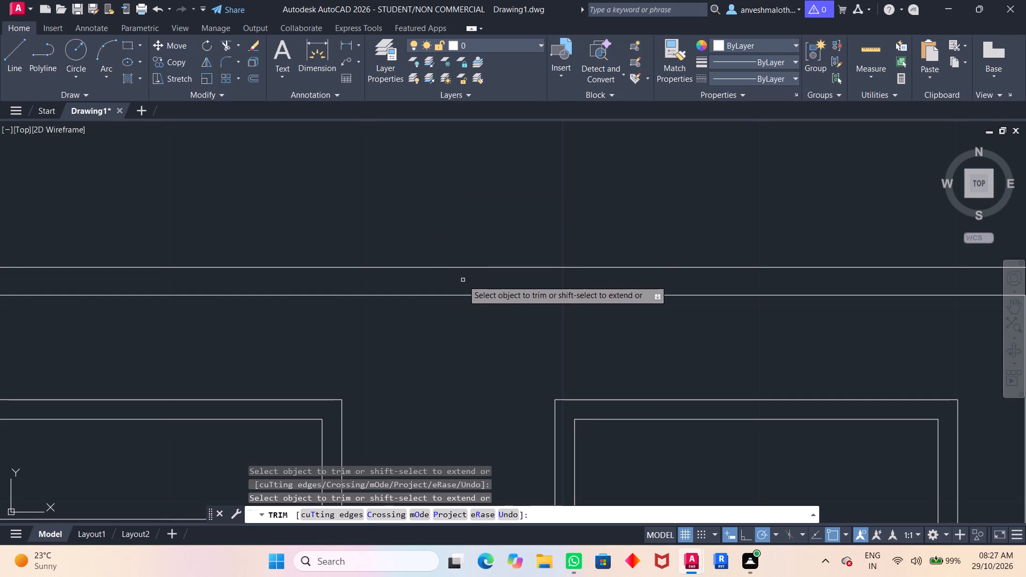
Trim the west side lines of the upper bed's west pillow back to the blanket's top edge.
scroll(273, 334, "down", 1)
middle_click_drag(273, 335, 624, 328)
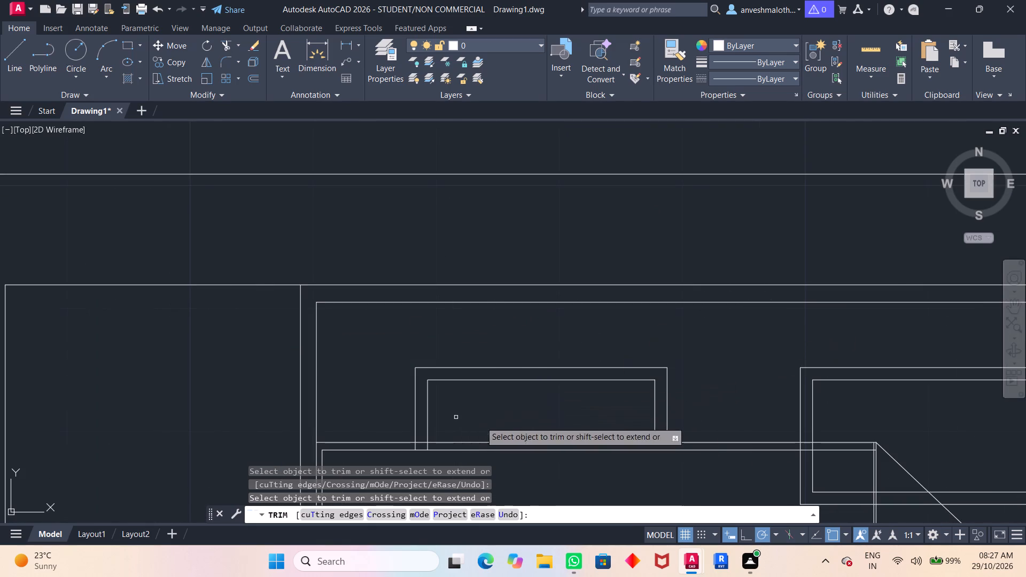
scroll(548, 440, "up", 3)
middle_click_drag(400, 416, 743, 323)
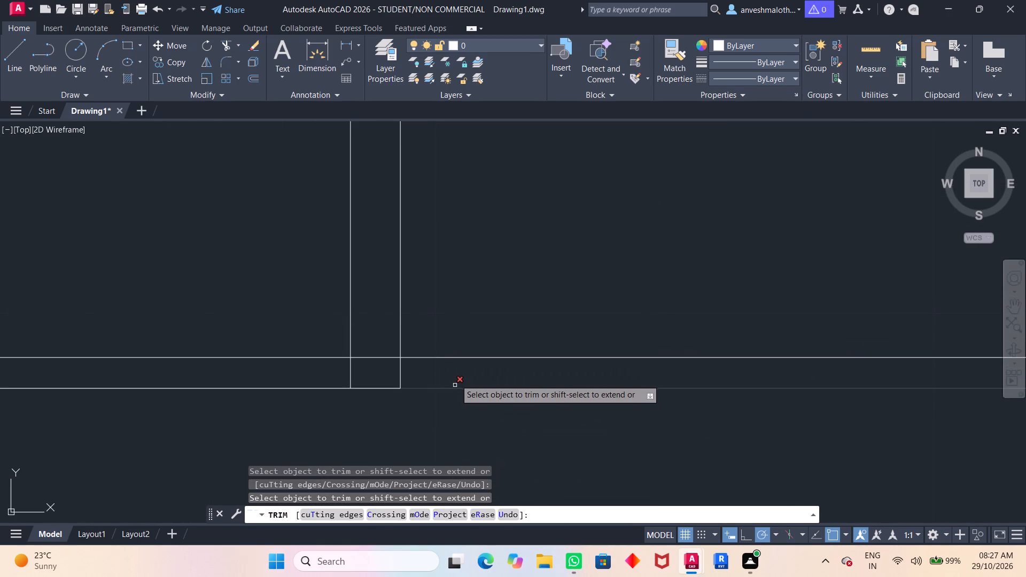
left_click_drag(455, 378, 450, 375)
left_click(328, 368)
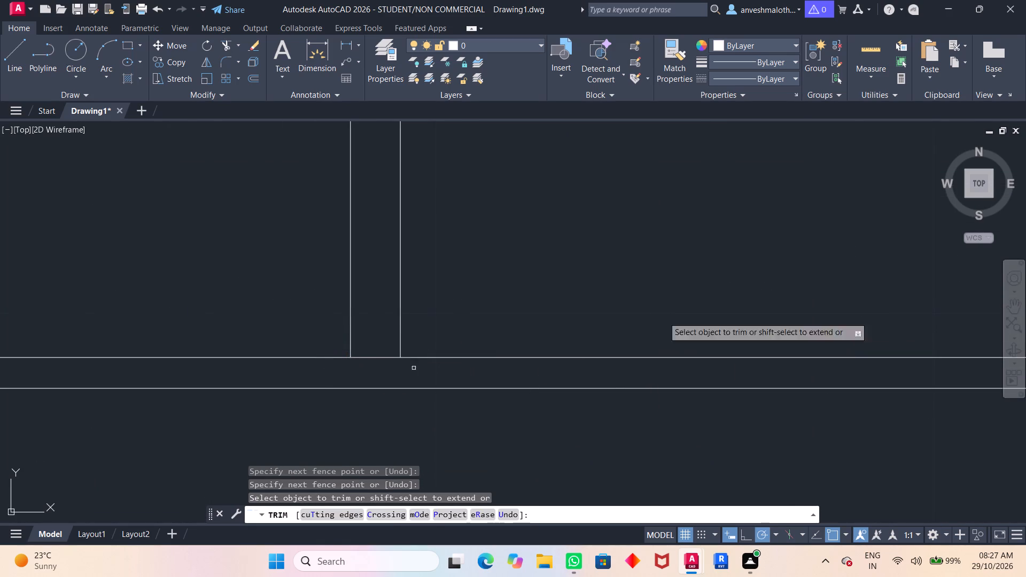
Trim away the upper bed's east pillow outlines over the blanket and folded corner, up to the fold's diagonal line.
scroll(869, 244, "down", 2)
middle_click_drag(869, 244, 649, 240)
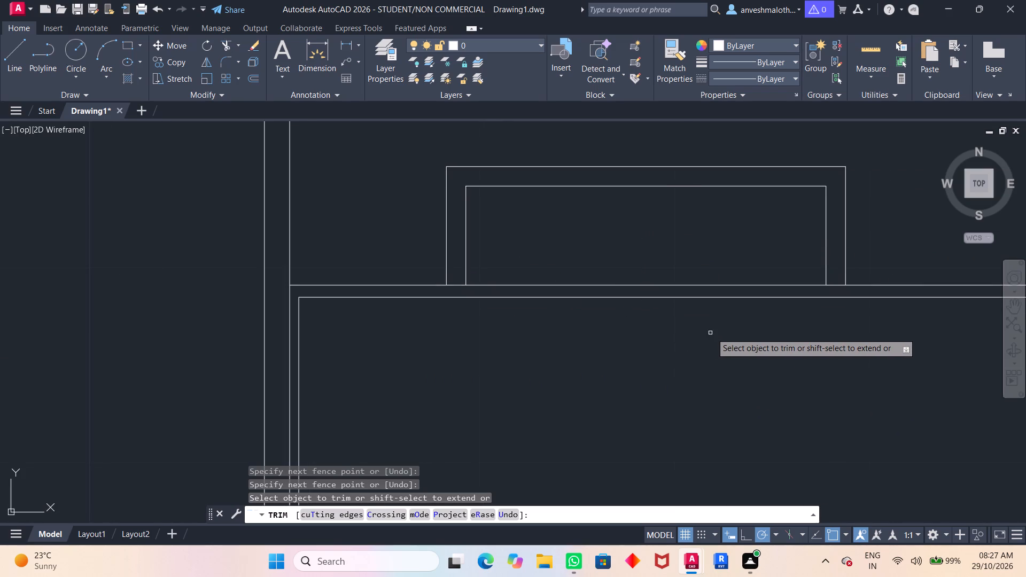
middle_click_drag(829, 302, 733, 296)
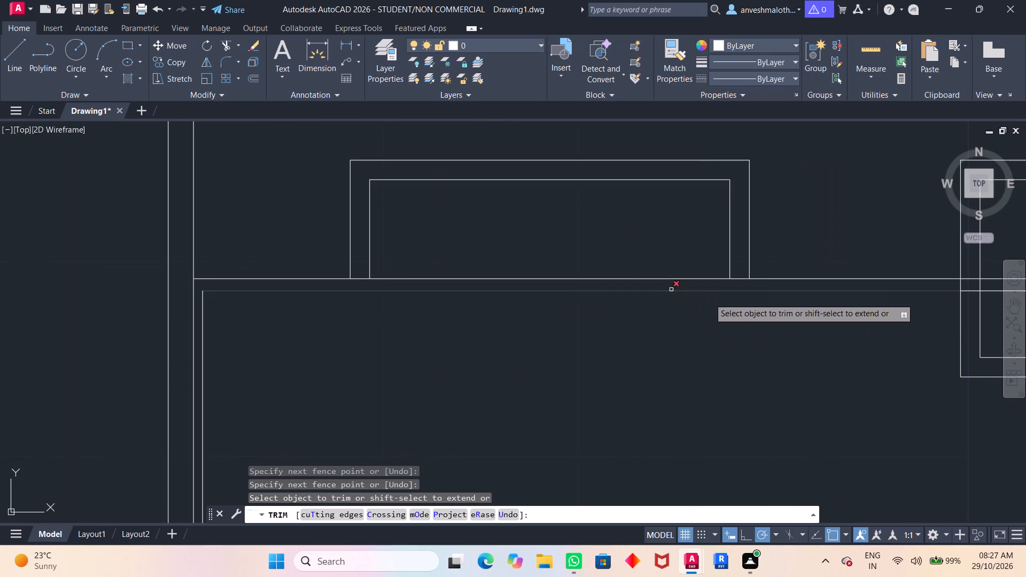
middle_click_drag(849, 301, 604, 306)
middle_click_drag(774, 298, 581, 297)
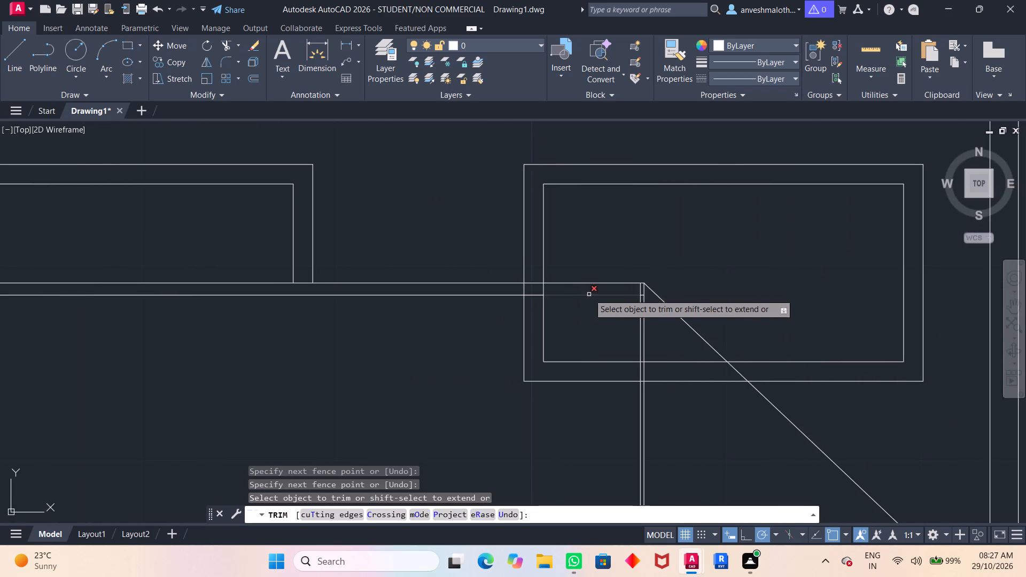
left_click(607, 314)
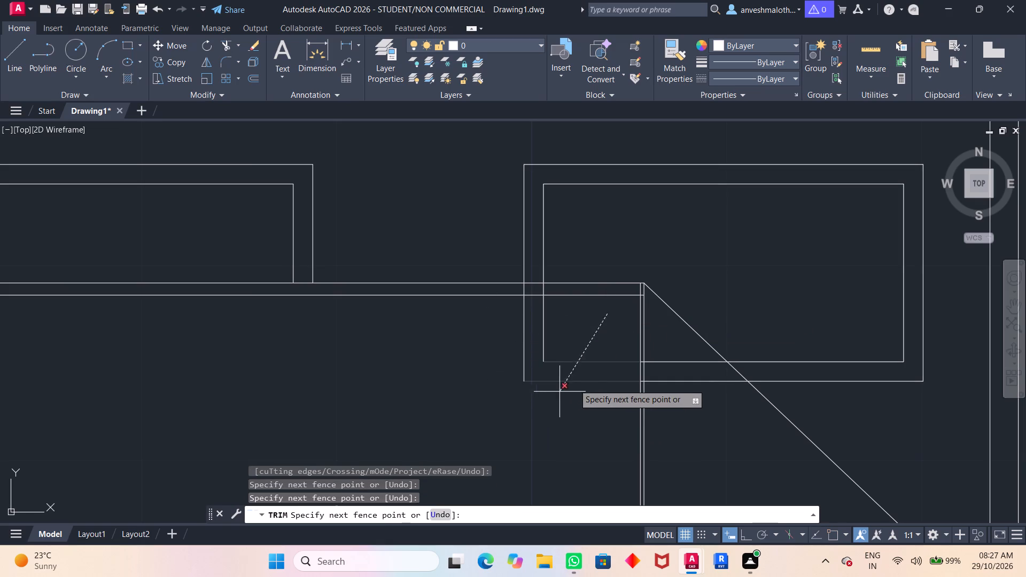
left_click(598, 336)
left_click_drag(601, 338, 558, 376)
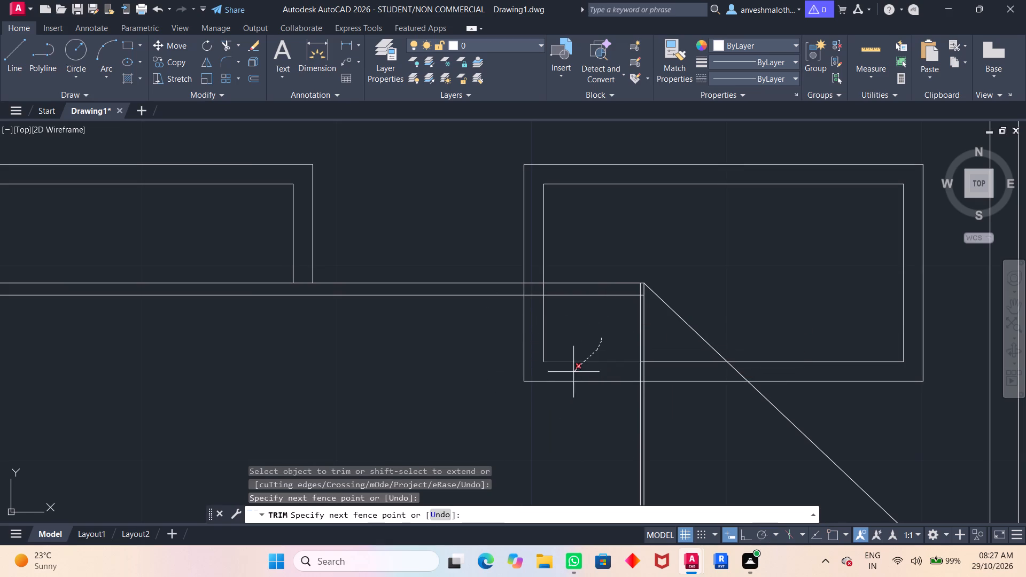
left_click_drag(558, 376, 553, 388)
left_click_drag(651, 336, 689, 402)
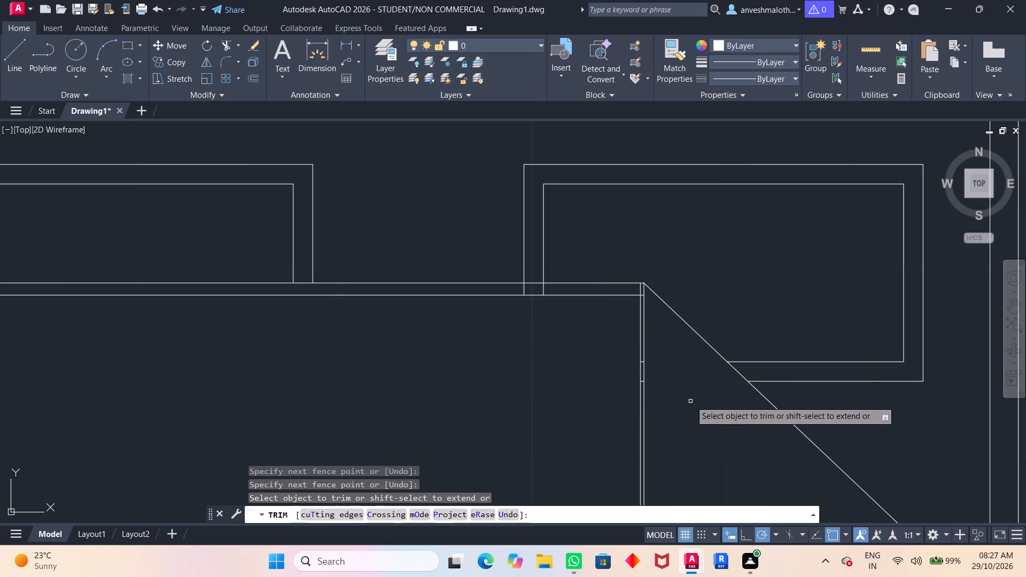
Trim the two short leftover pillow pieces between the double vertical lines of the upper bed's folded corner.
scroll(642, 352, "up", 4)
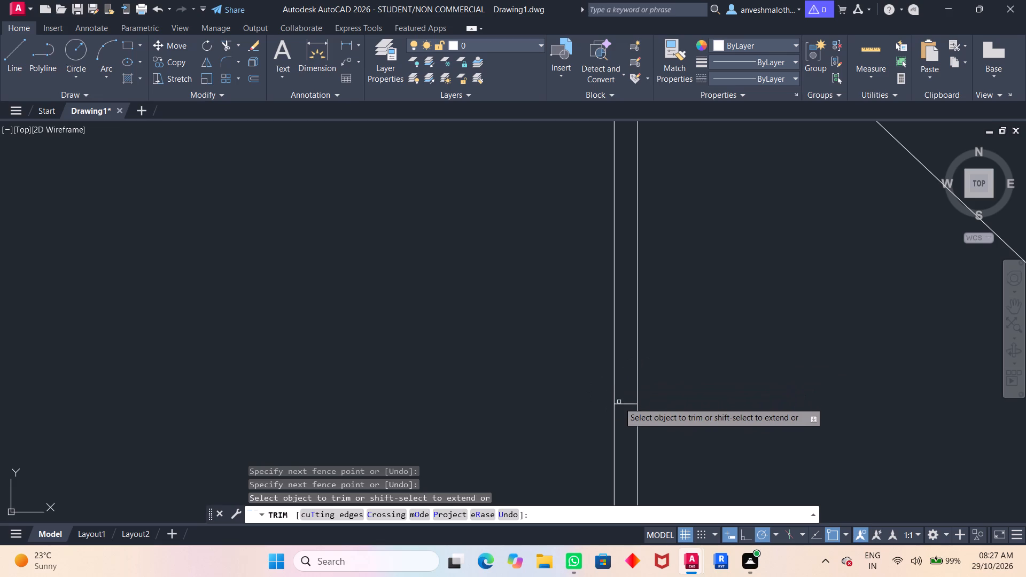
left_click(619, 404)
scroll(623, 399, "down", 1)
middle_click_drag(623, 399, 638, 325)
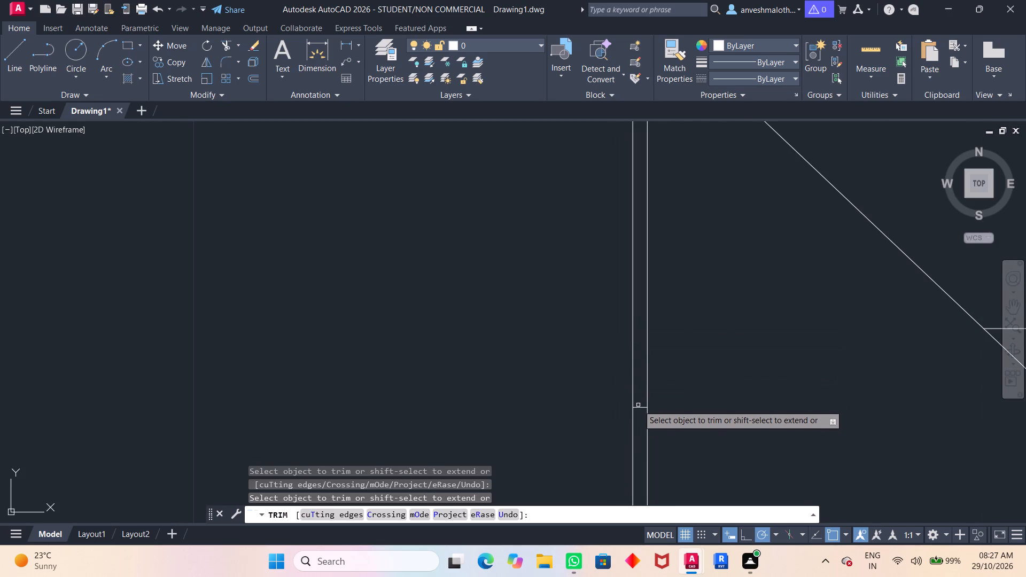
left_click(638, 407)
Trim the overlapping ends of the upper blanket's inner outline where they meet at the top of the folded corner.
scroll(802, 319, "down", 2)
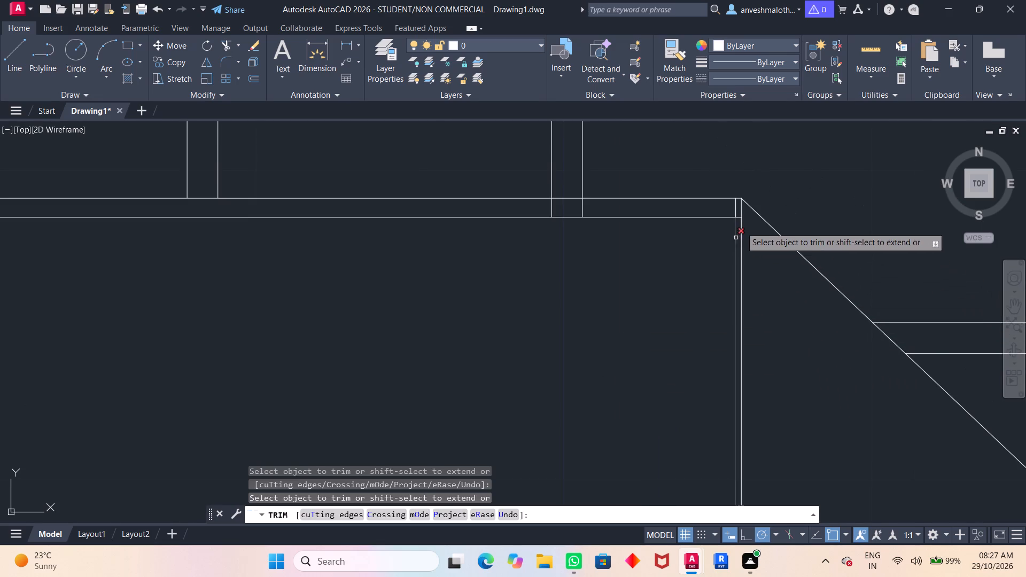
scroll(745, 221, "up", 2)
left_click(724, 212)
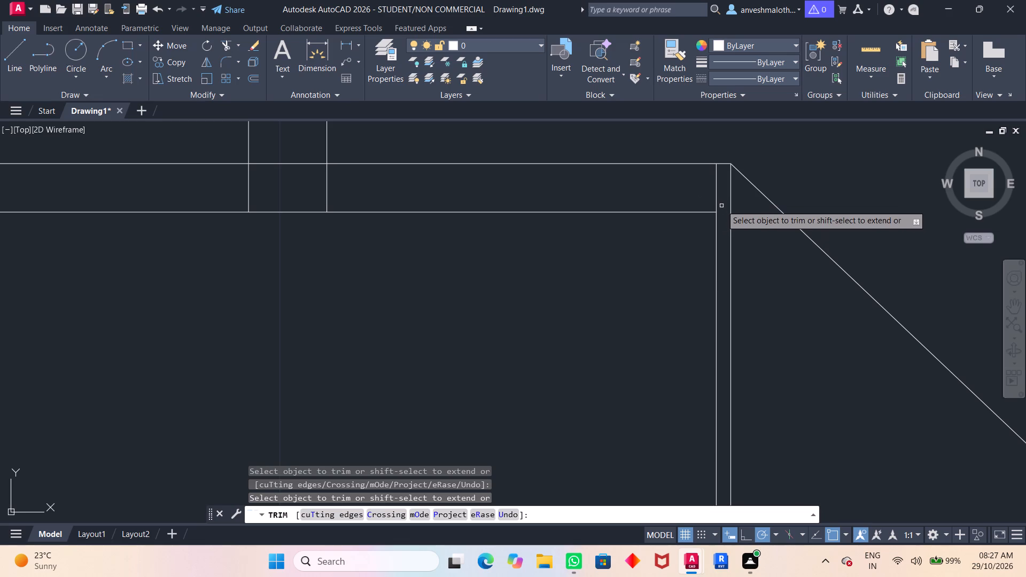
left_click(717, 201)
Trim the west side lines of the upper bed's east pillow back to the blanket's top edge.
left_click_drag(205, 181, 297, 193)
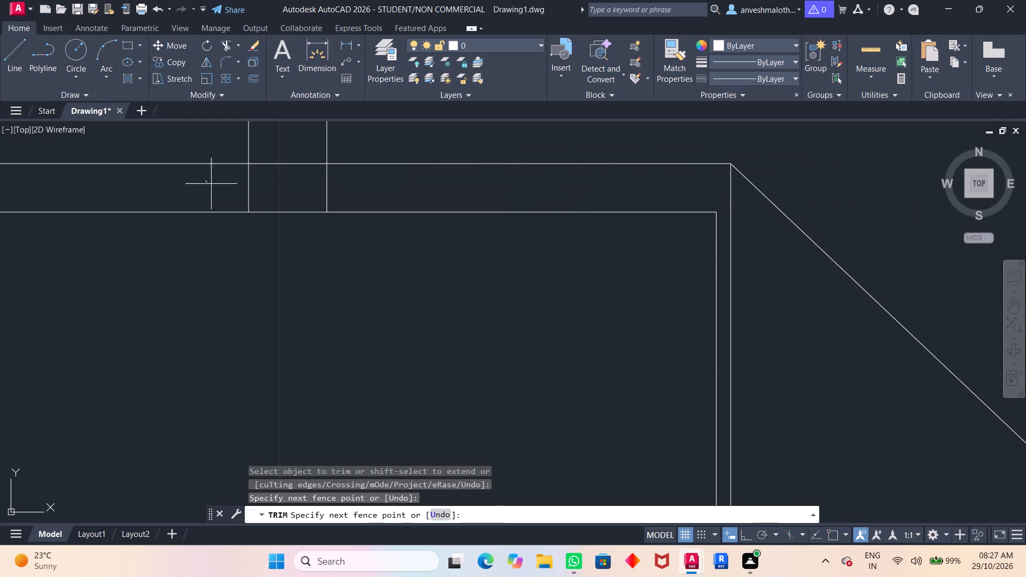
left_click_drag(297, 193, 349, 192)
Trim away the short diagonal line crossing the double-line strip along the upper bedroom's east wall.
scroll(566, 206, "down", 2)
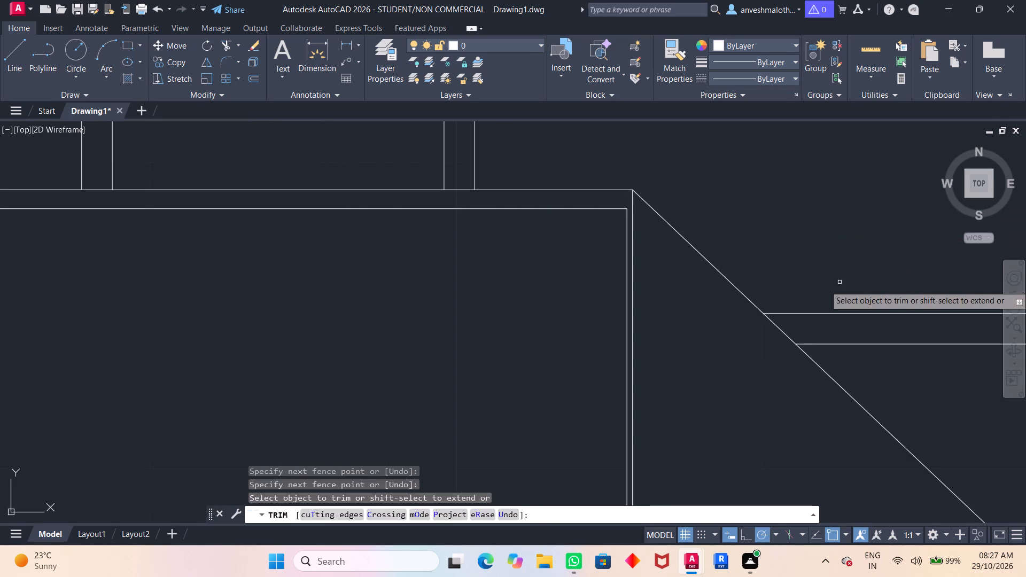
middle_click_drag(844, 313, 478, 260)
scroll(488, 174, "down", 2)
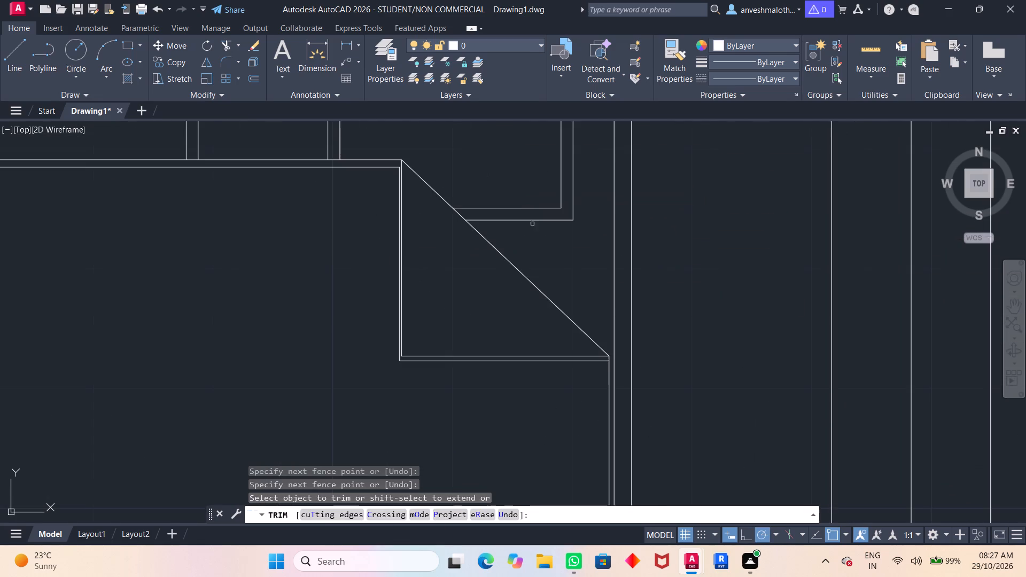
middle_click_drag(602, 288, 643, 373)
scroll(639, 286, "down", 3)
scroll(586, 286, "down", 1)
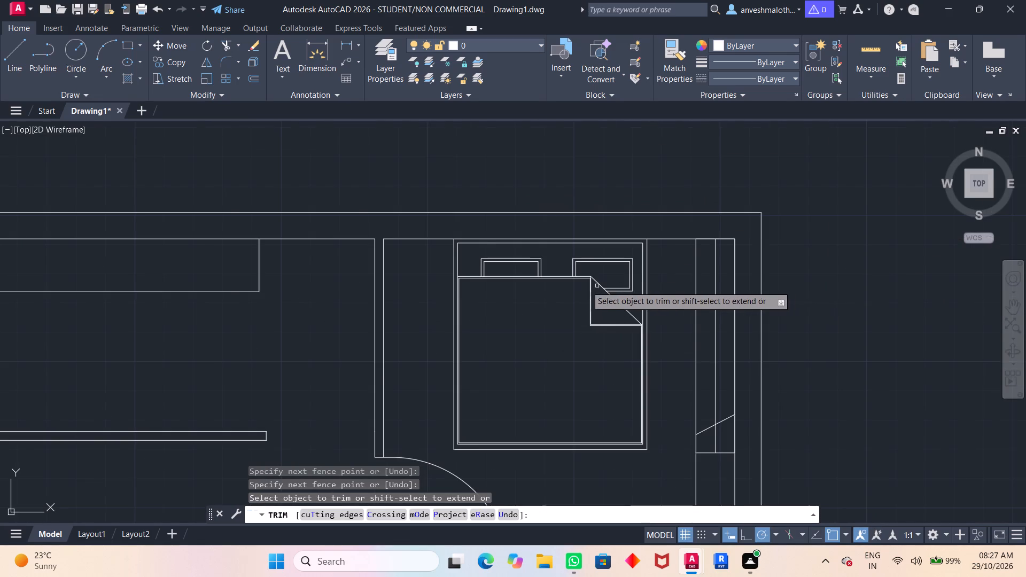
scroll(519, 304, "down", 1)
middle_click_drag(522, 328, 581, 275)
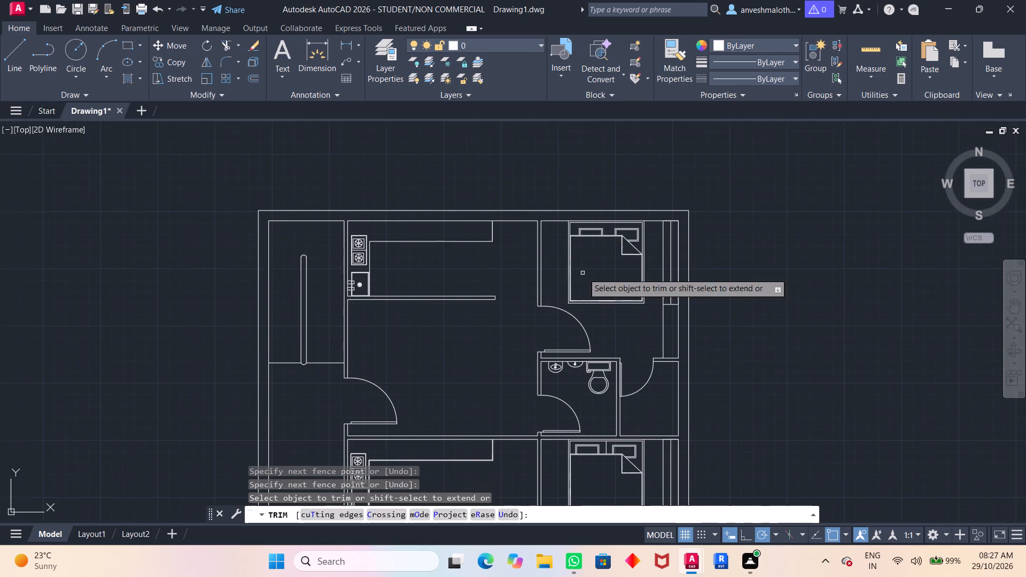
middle_click_drag(559, 330, 587, 269)
middle_click_drag(579, 316, 602, 239)
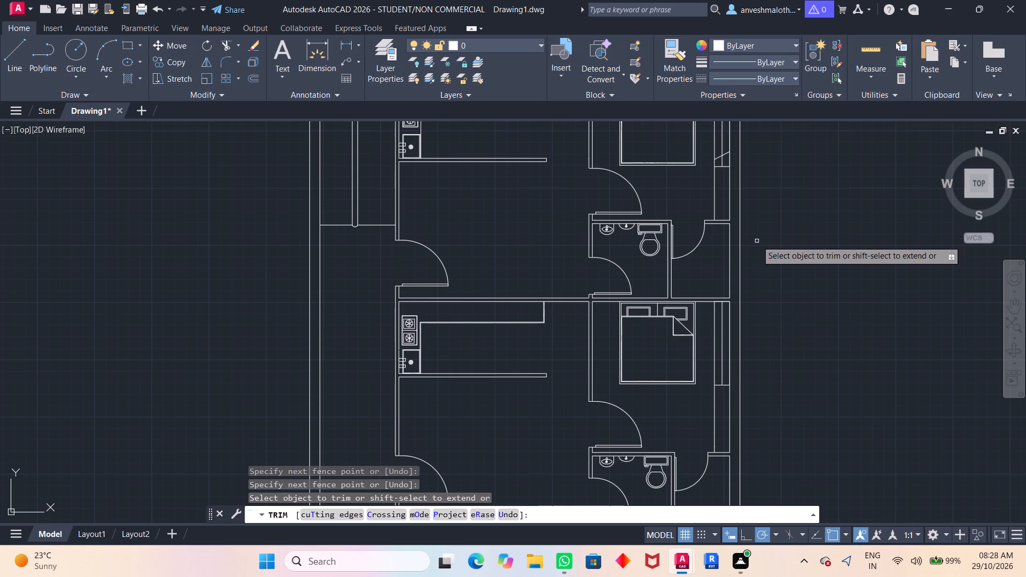
scroll(757, 240, "up", 1)
middle_click_drag(757, 240, 752, 336)
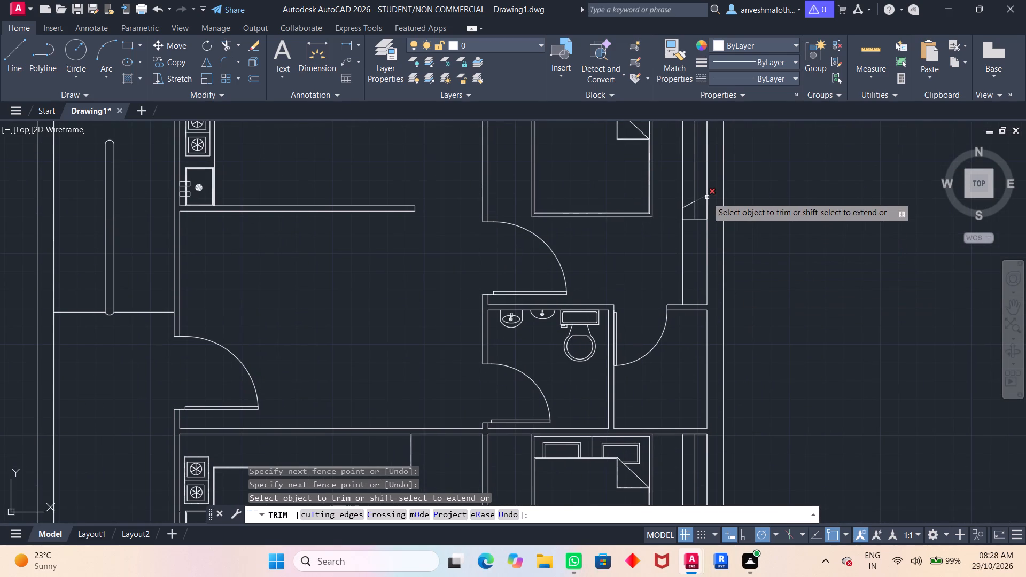
double_click(704, 197)
scroll(689, 205, "up", 2)
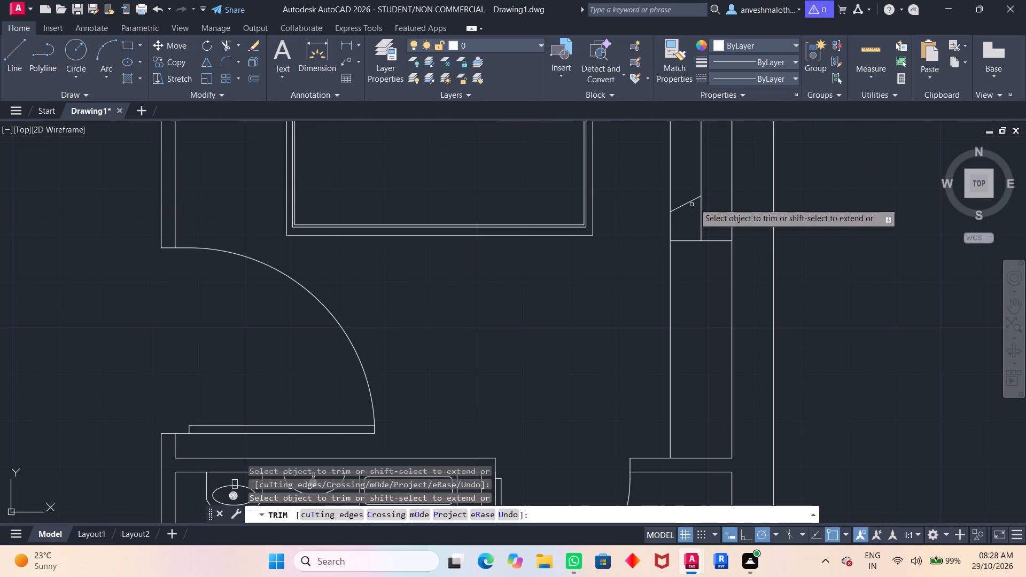
left_click(696, 200)
key("Escape")
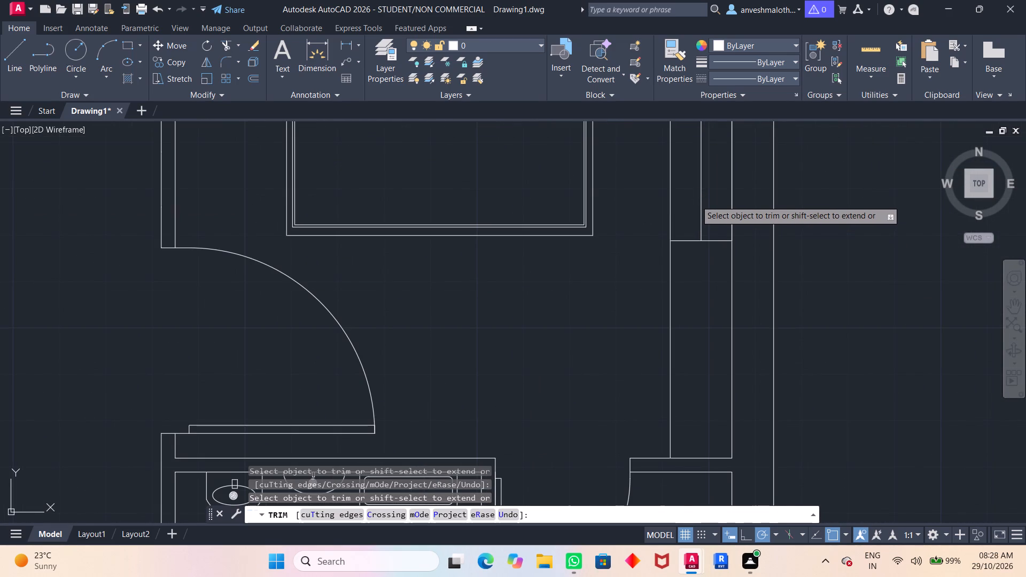
Move the palm plant symbol from west of the floor plan to the open space east of it.
scroll(801, 287, "down", 4)
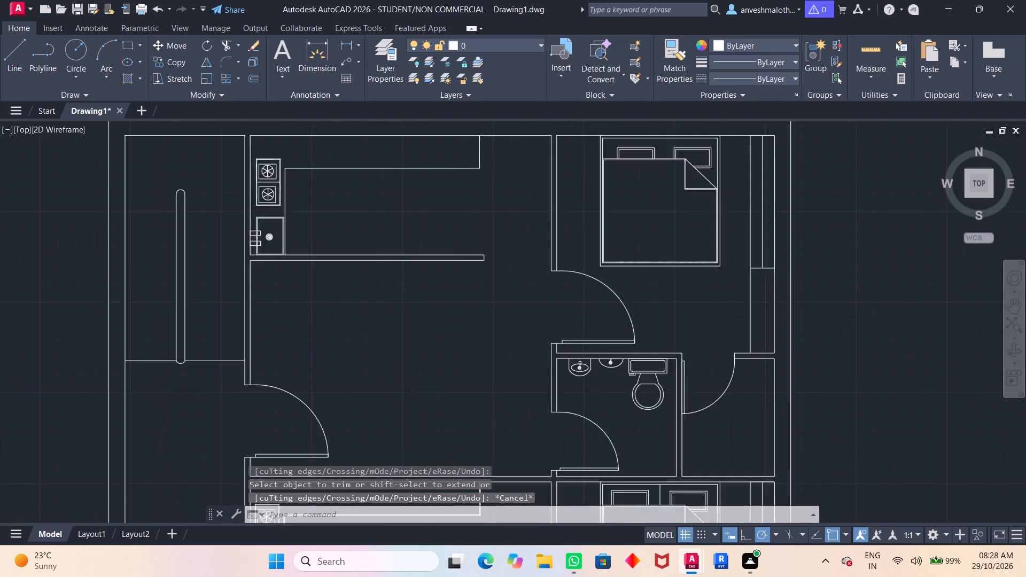
scroll(792, 292, "down", 1)
scroll(774, 305, "up", 2)
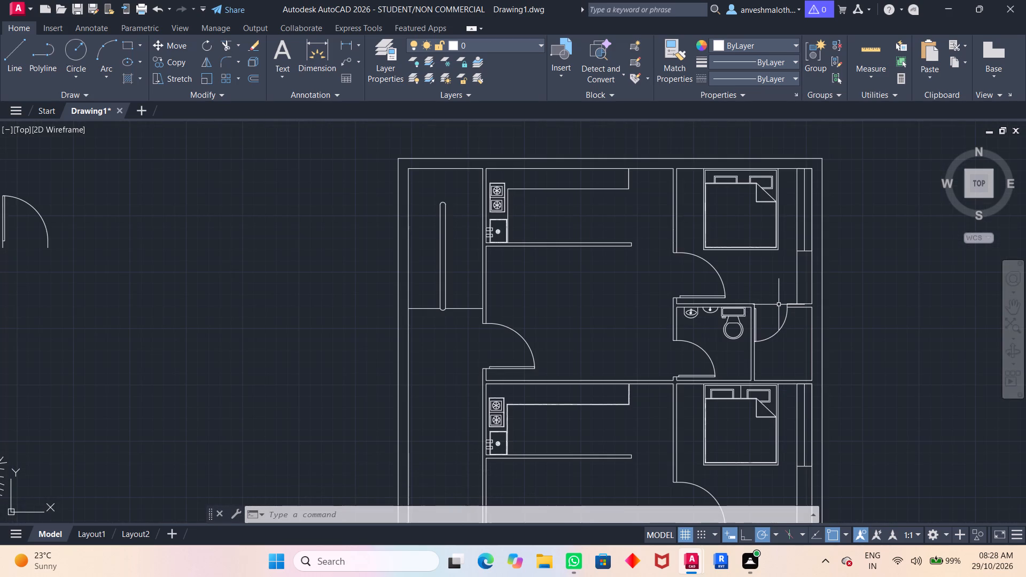
scroll(779, 305, "down", 1)
middle_click_drag(779, 305, 799, 161)
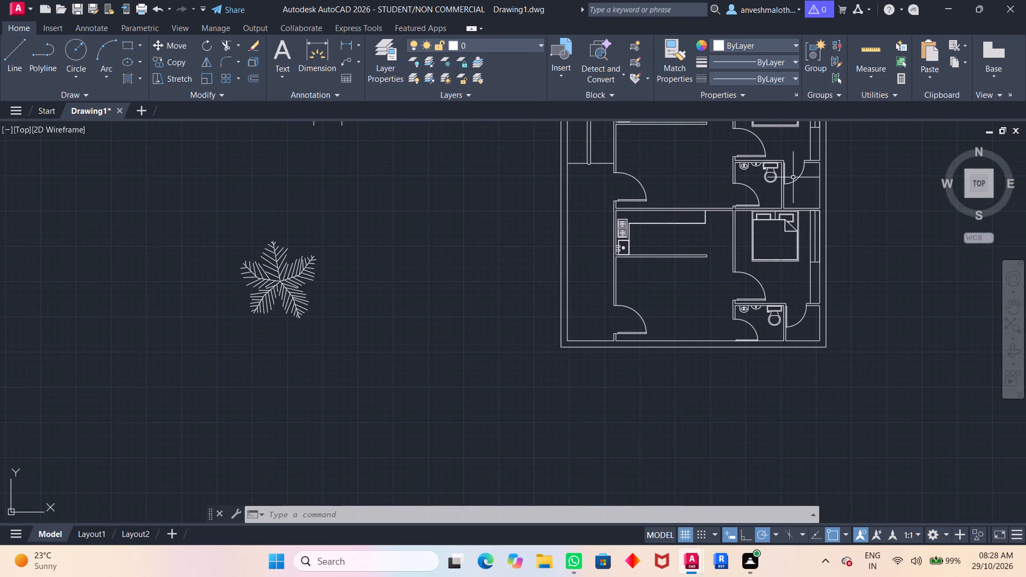
middle_click_drag(792, 194, 743, 268)
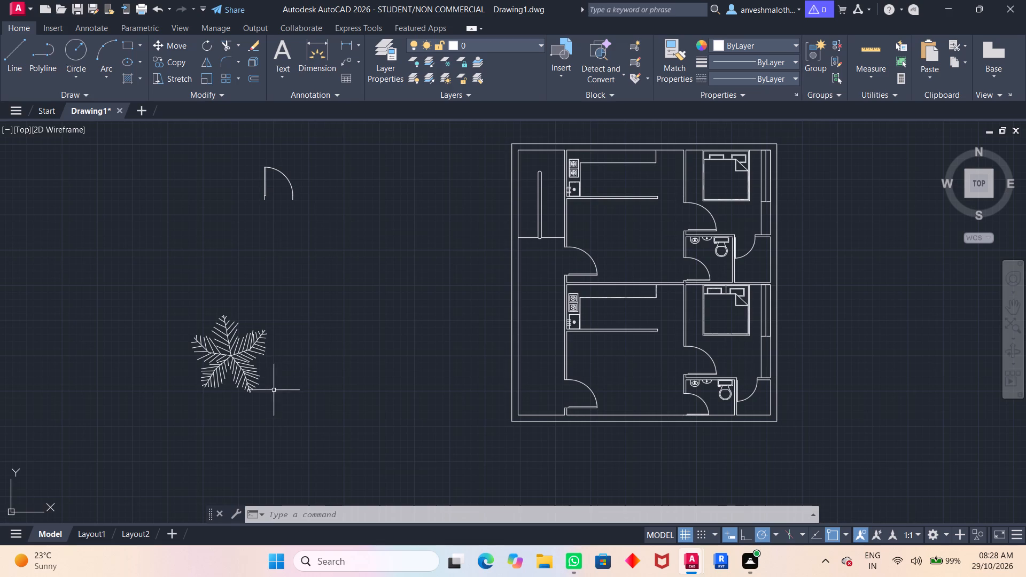
left_click(227, 347)
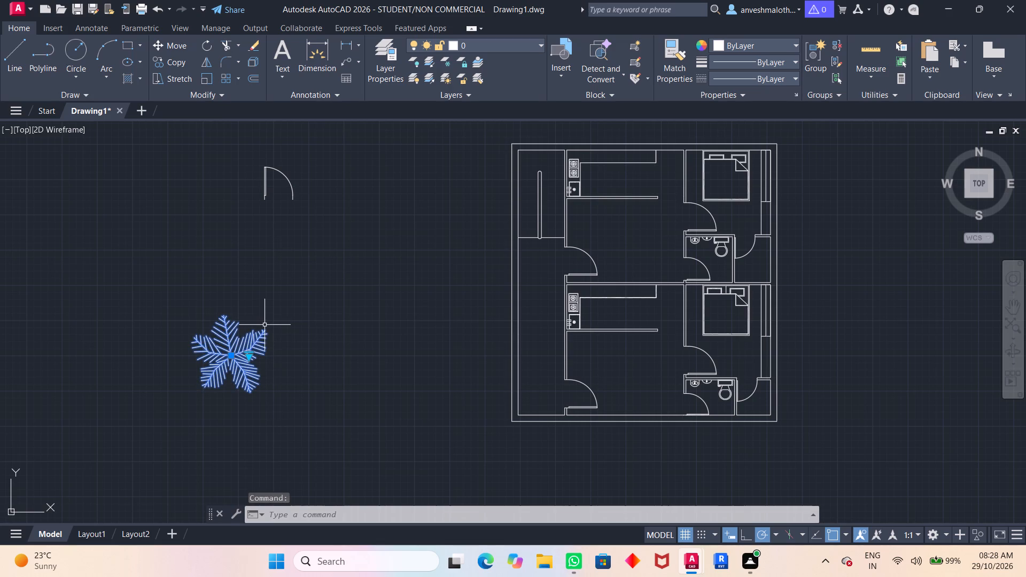
key("m")
key("Return")
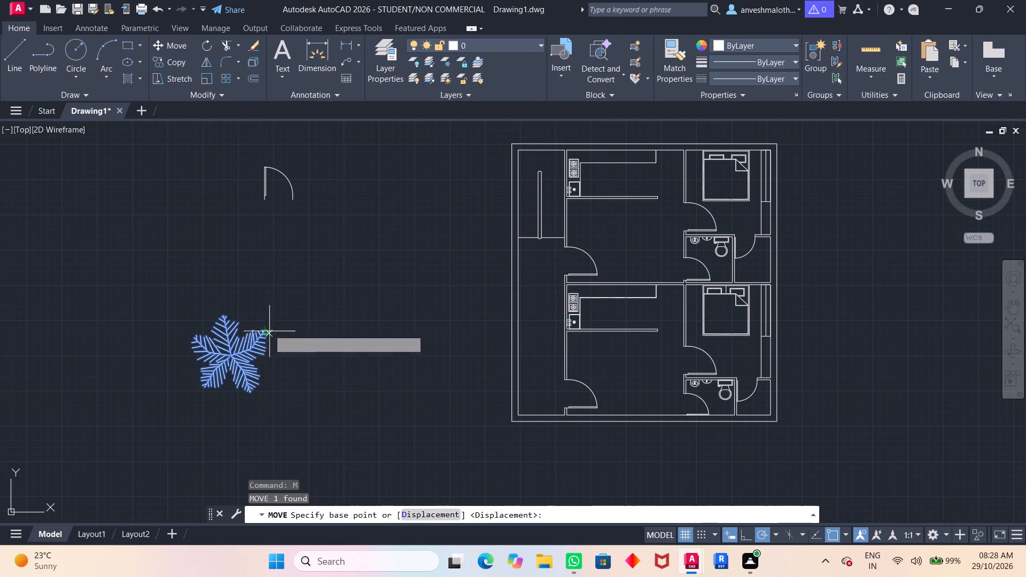
left_click(261, 332)
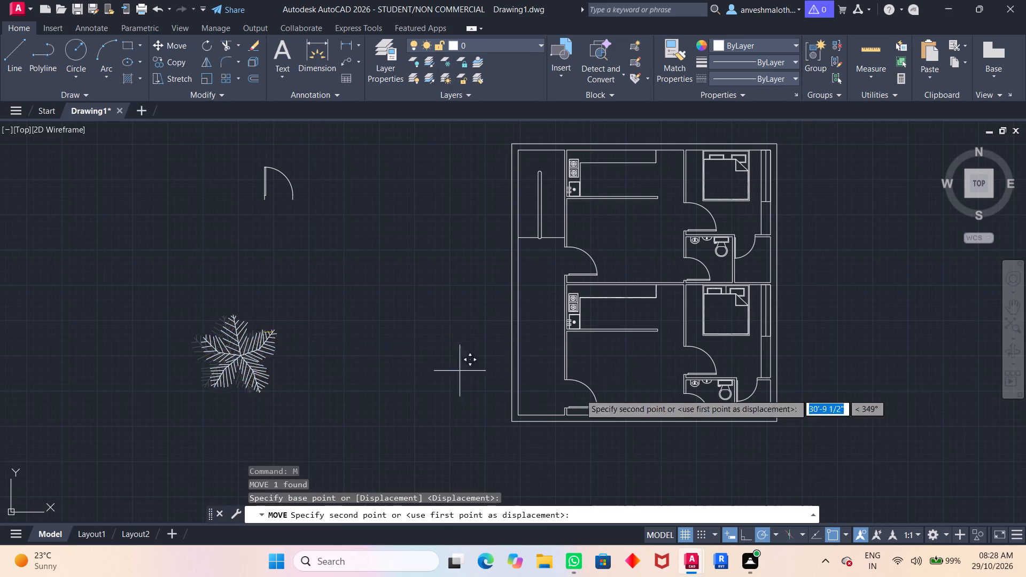
scroll(797, 231, "up", 4)
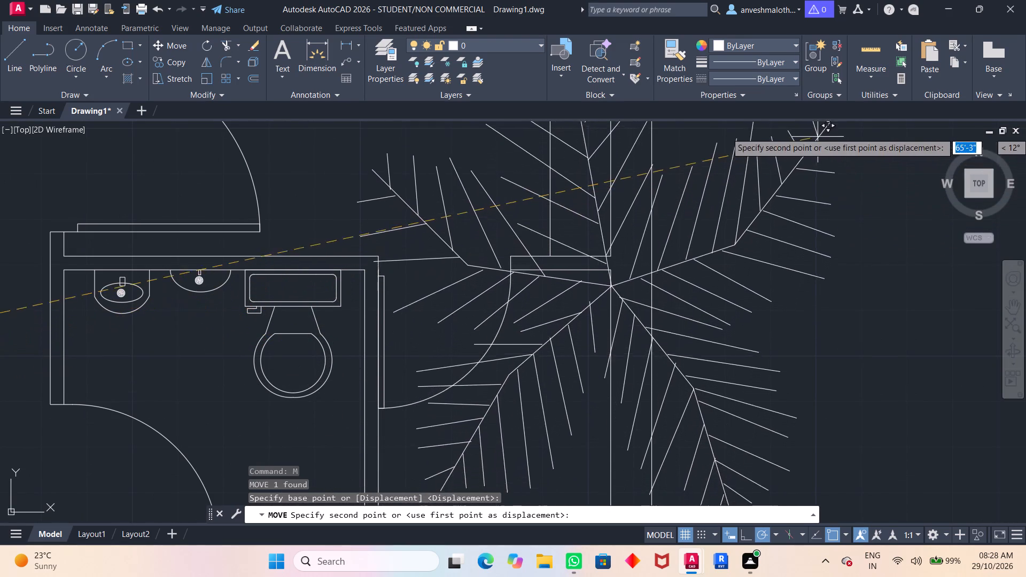
scroll(608, 296, "down", 3)
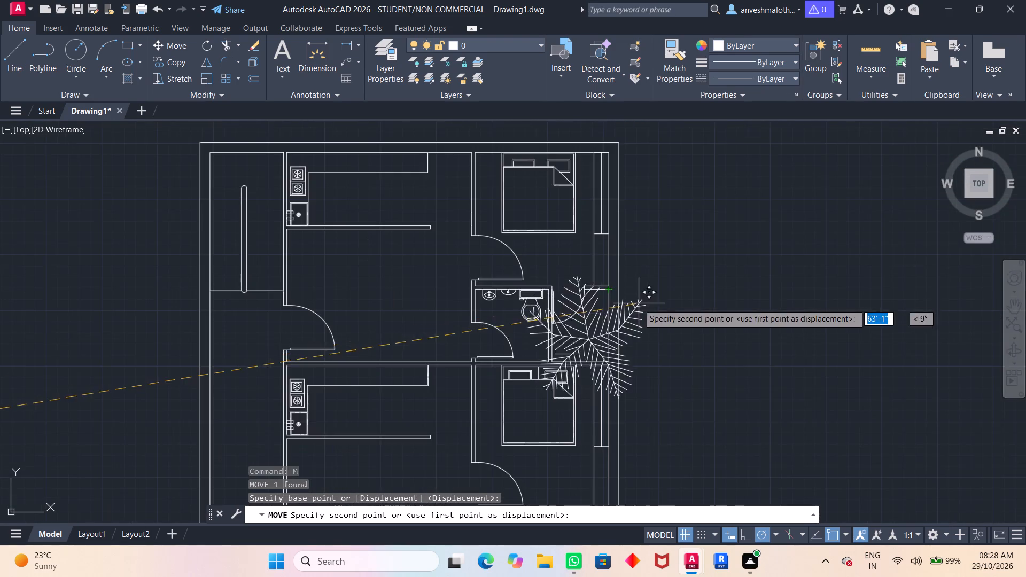
scroll(637, 305, "down", 1)
left_click(876, 271)
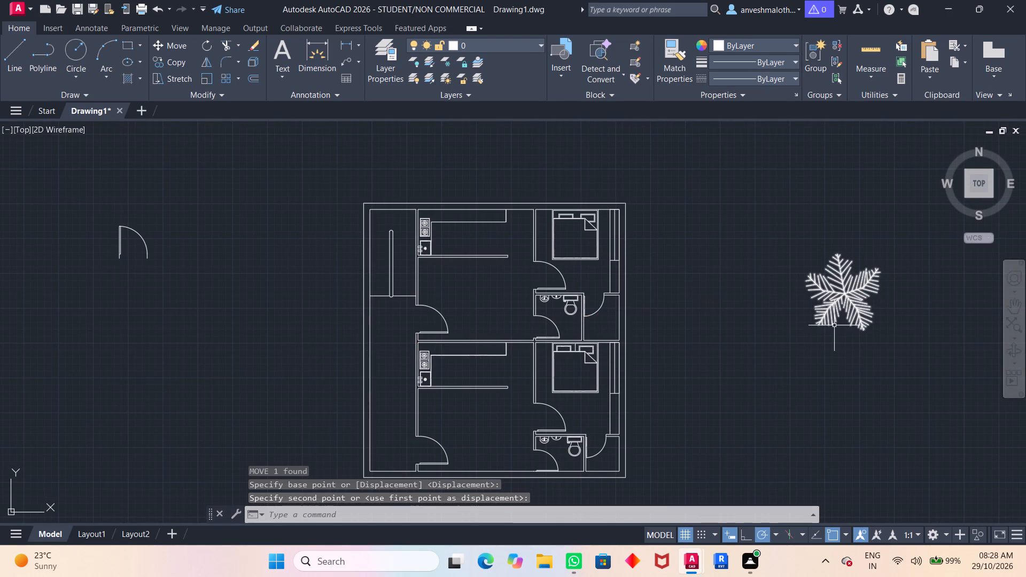
Scale the palm plant symbol east of the floor plan down to a small fraction of its size, using a base point near its southwest edge.
left_click(844, 318)
left_click(855, 311)
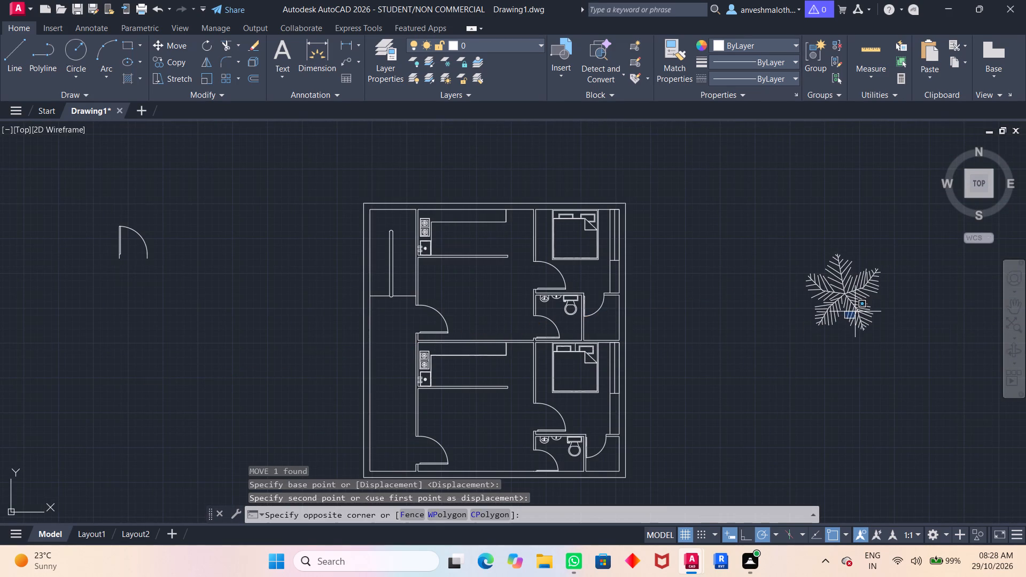
left_click(855, 311)
left_click(856, 311)
type("sc")
left_click(889, 341)
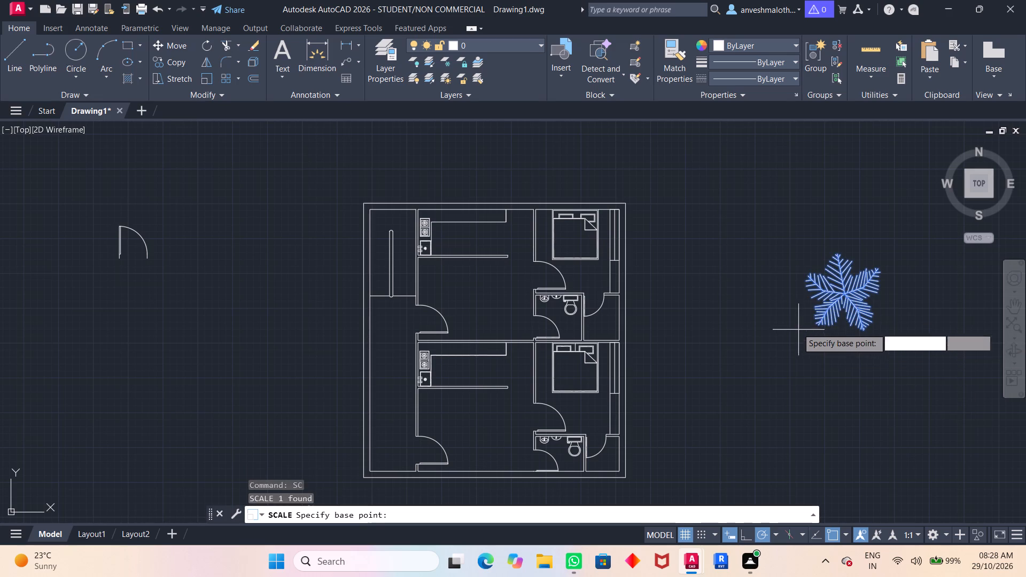
left_click(817, 325)
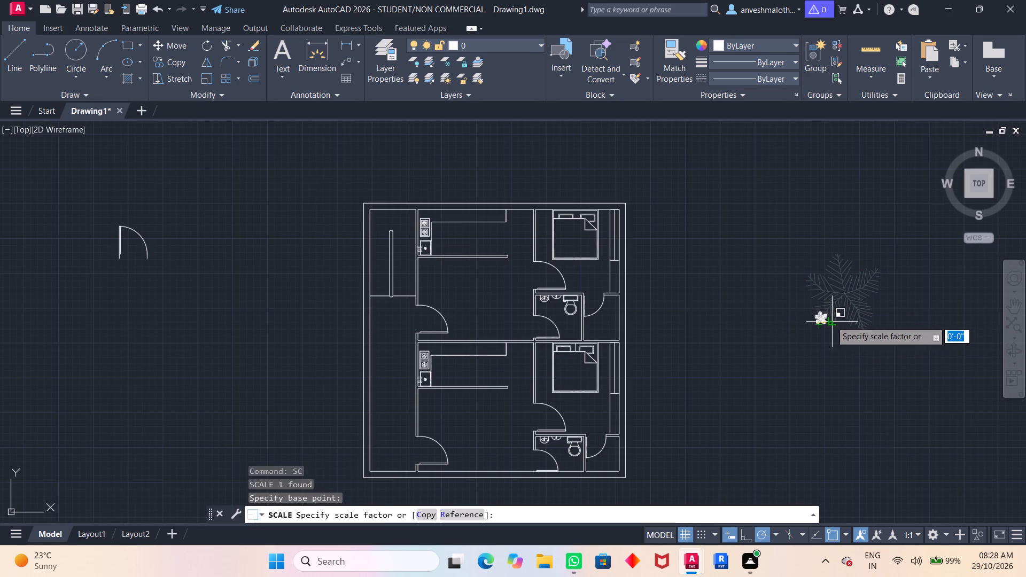
left_click(831, 321)
Move the reduced plant into the northeast corner of the small room east of the upper bathroom.
left_click(821, 321)
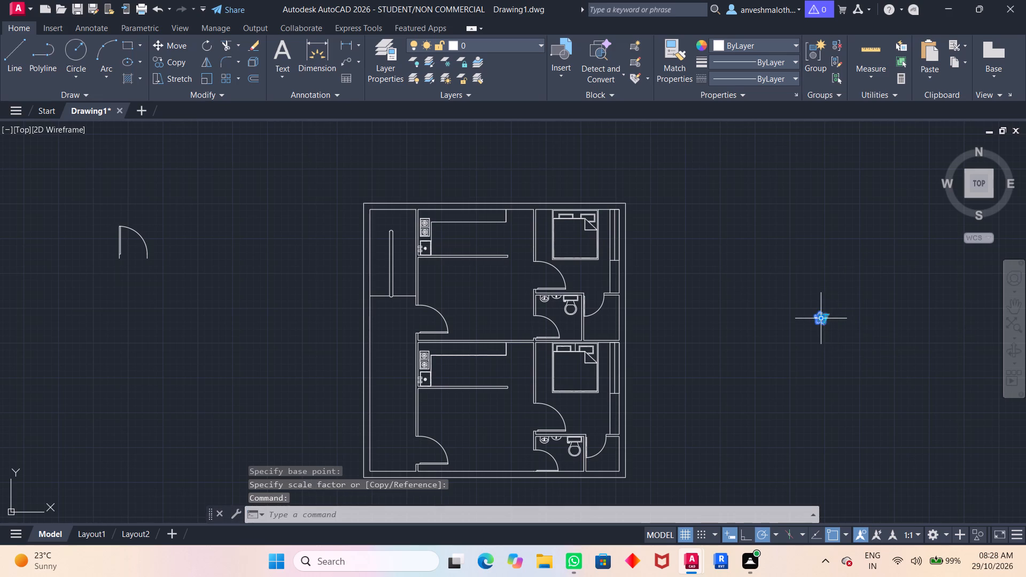
key("m")
key("Return")
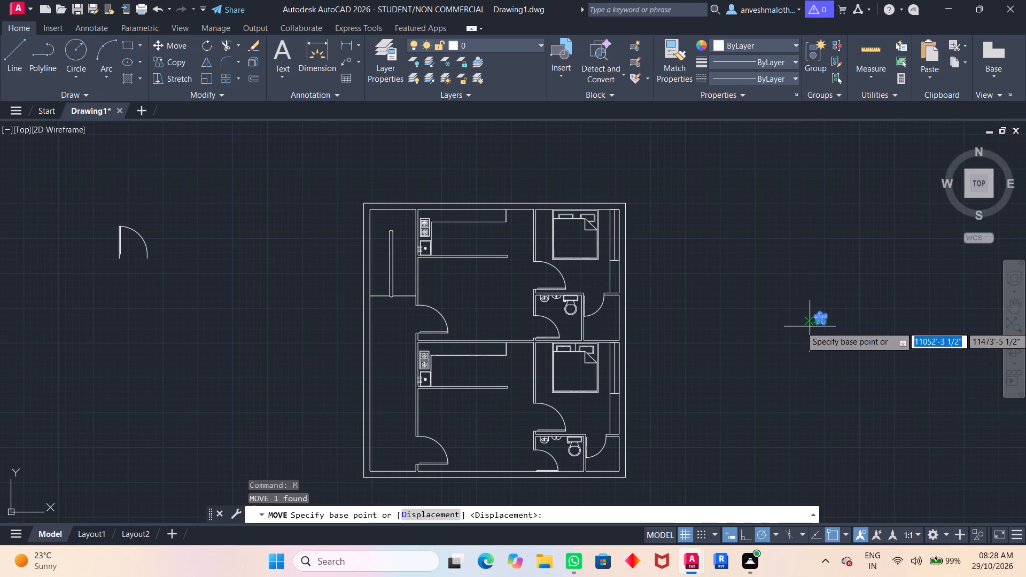
left_click(813, 328)
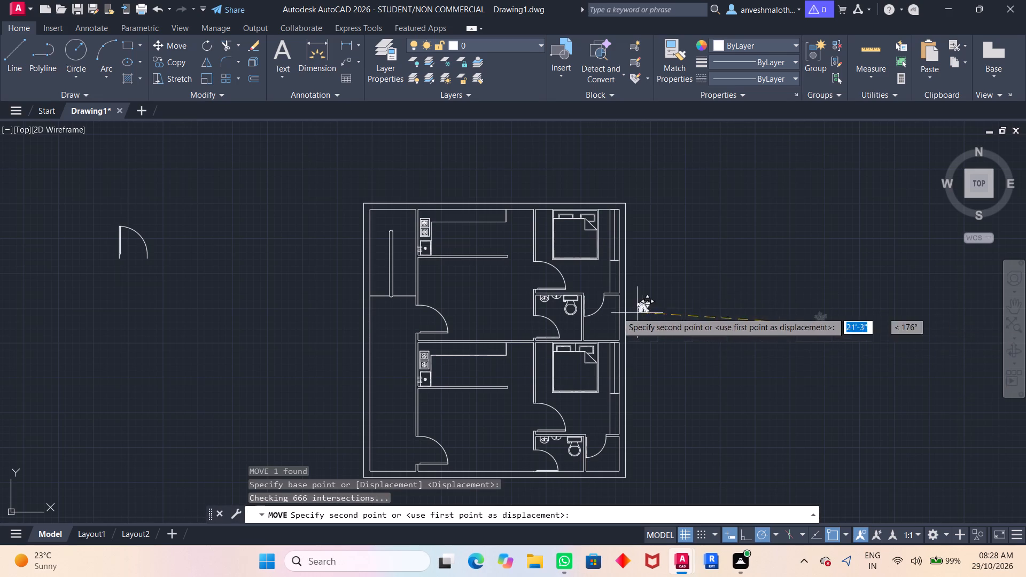
scroll(615, 324, "up", 4)
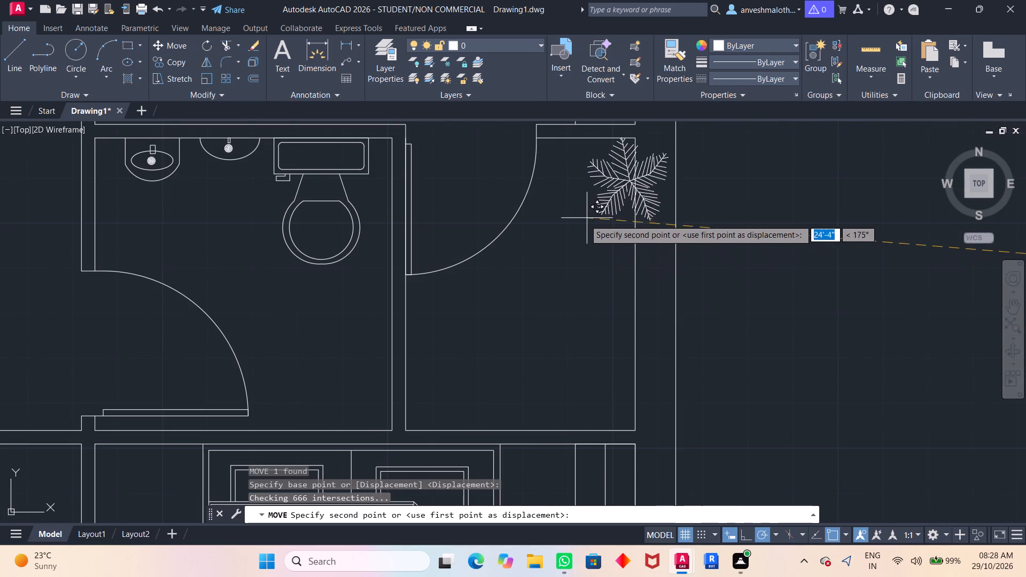
left_click(551, 224)
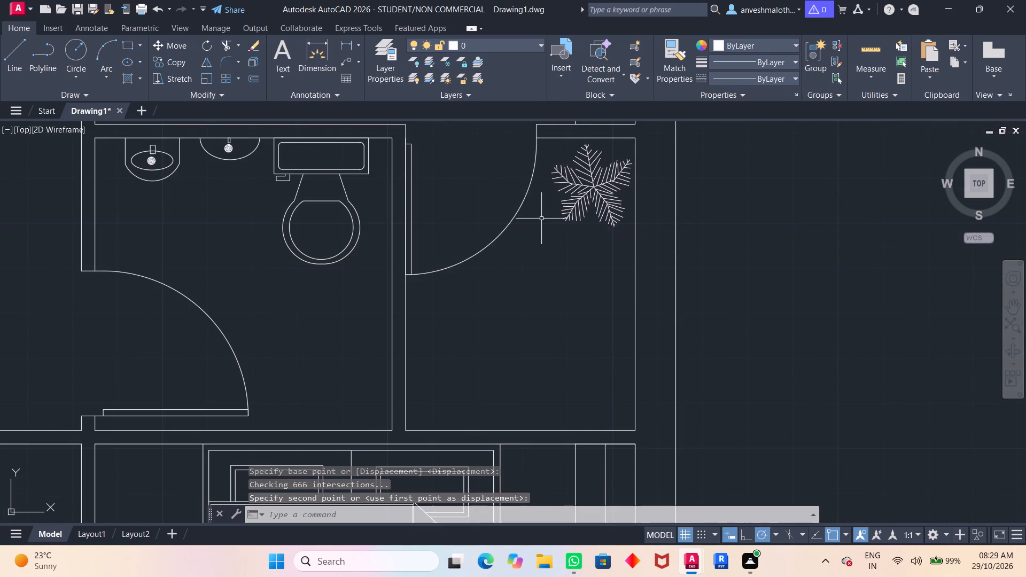
Copy the plant and paste it into the northeast corner of the small room east of the lower bathroom.
left_click(580, 212)
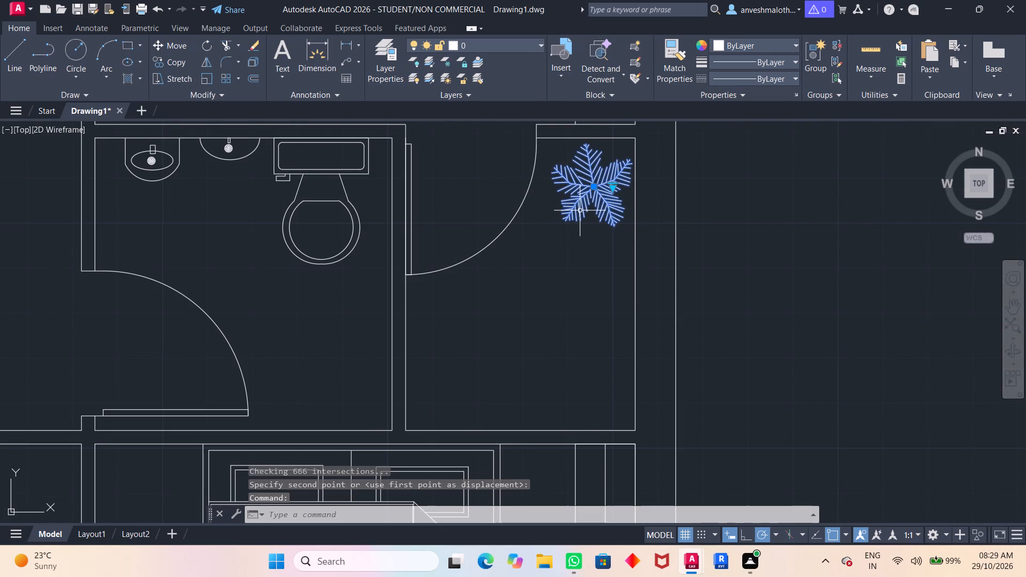
key("ctrl+c")
key("ctrl+v")
scroll(593, 421, "down", 1)
middle_click_drag(592, 422, 590, 405)
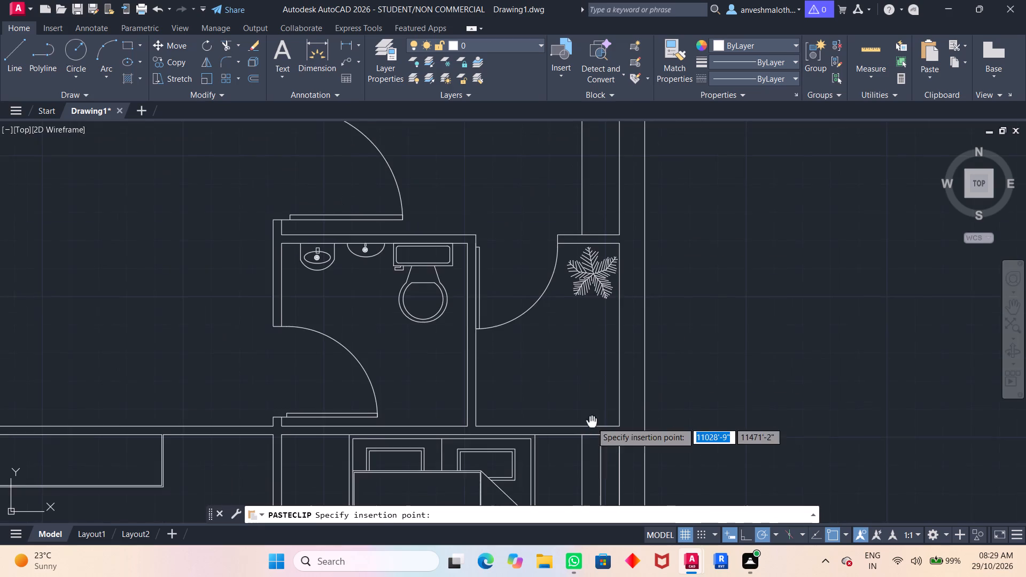
middle_click_drag(590, 405, 642, 265)
scroll(611, 279, "down", 2)
scroll(620, 439, "up", 2)
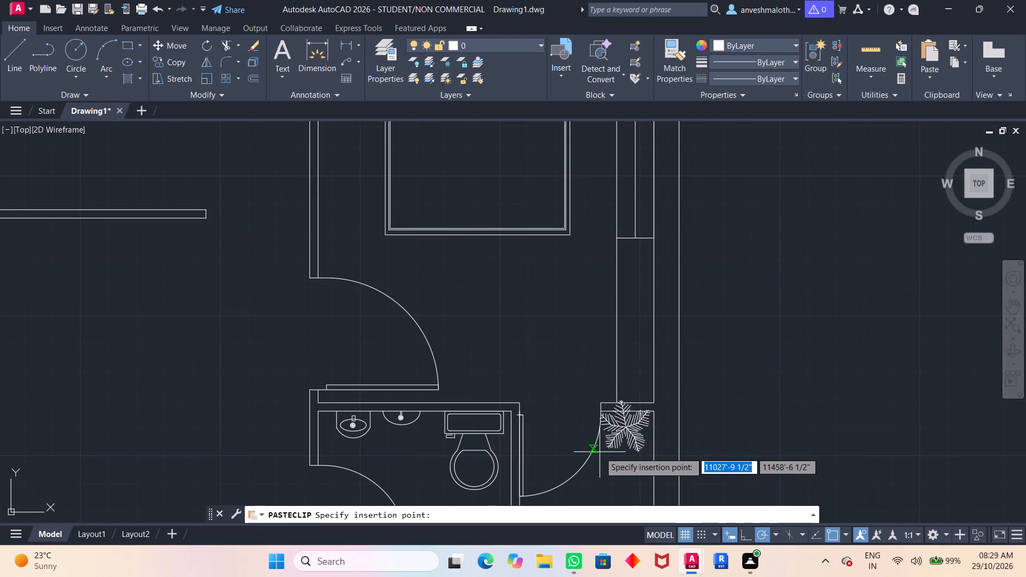
left_click(604, 459)
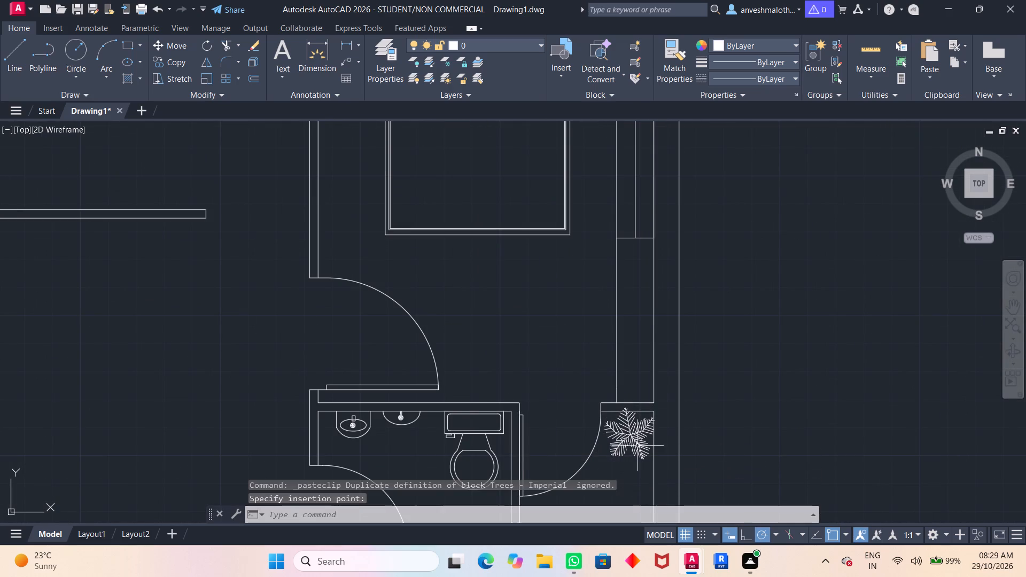
Move the lower plant about 2 inches southwest so it sits clear of the east wall.
left_click(635, 443)
key("m")
key("Return")
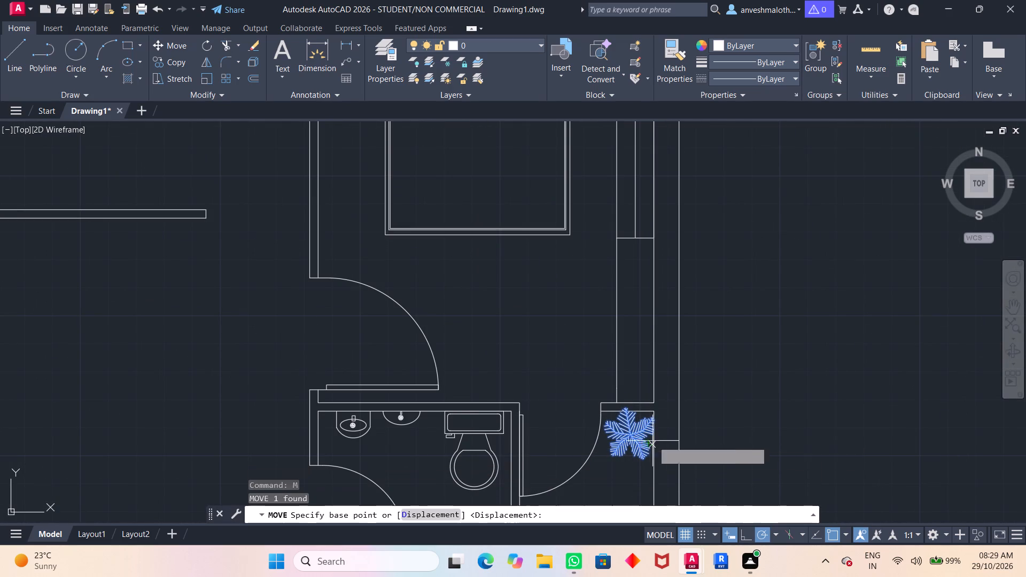
left_click(643, 454)
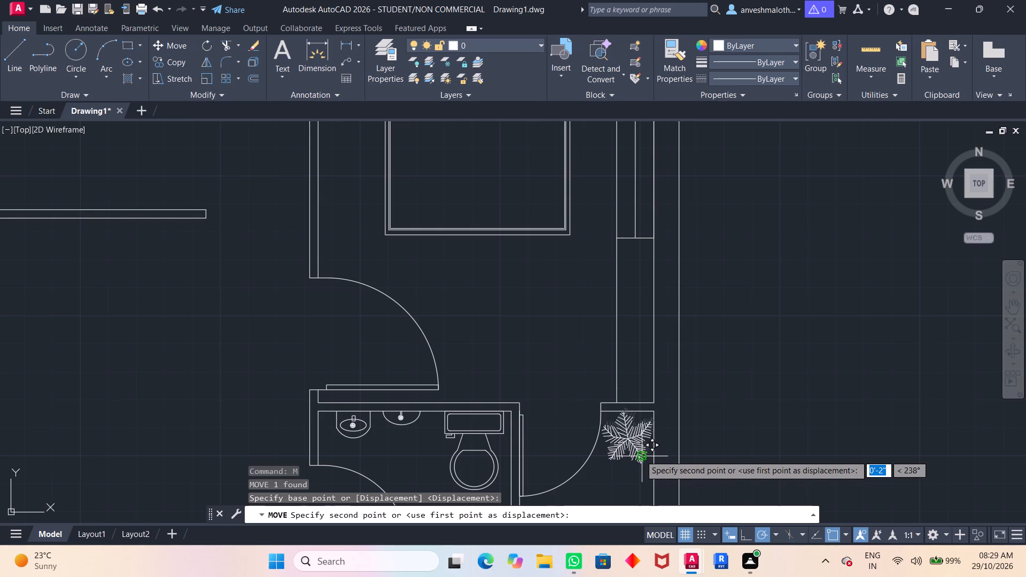
left_click(640, 455)
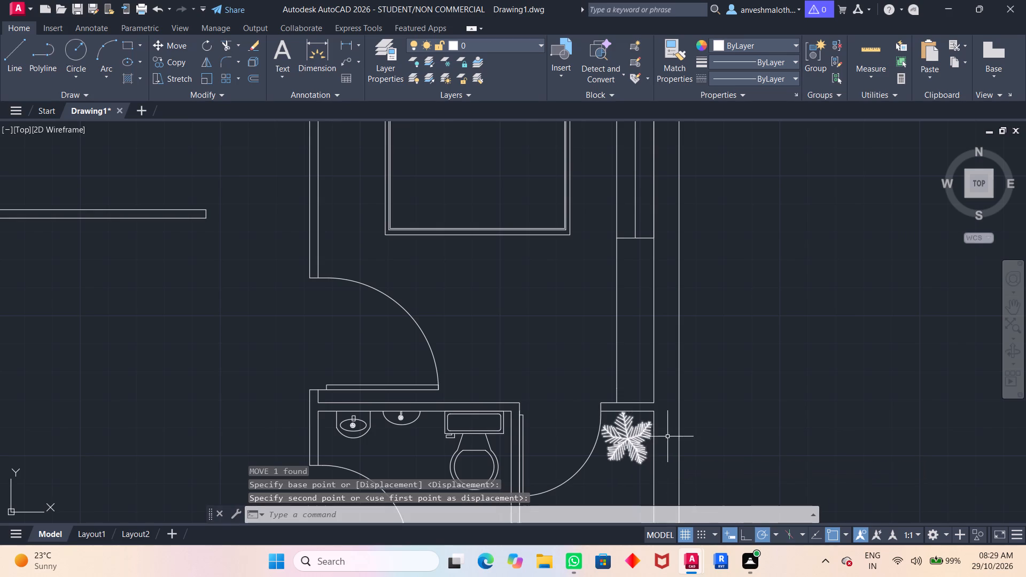
Draw a window rectangle about 5'-5" long across the east wall thickness beside the upper plant room, spanning the room's full length.
scroll(683, 426, "down", 1)
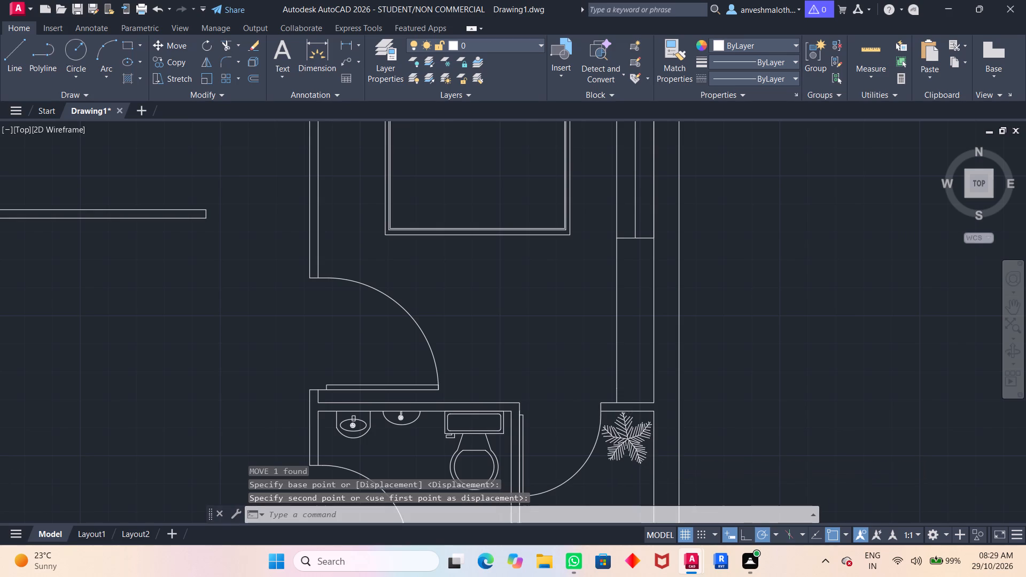
scroll(652, 407, "down", 2)
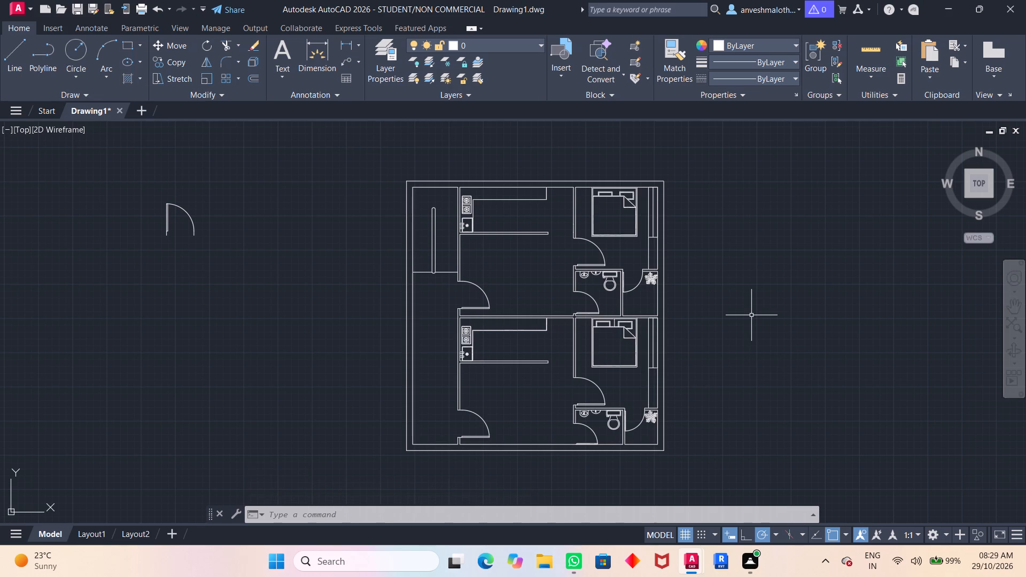
scroll(711, 347, "down", 1)
scroll(711, 346, "up", 1)
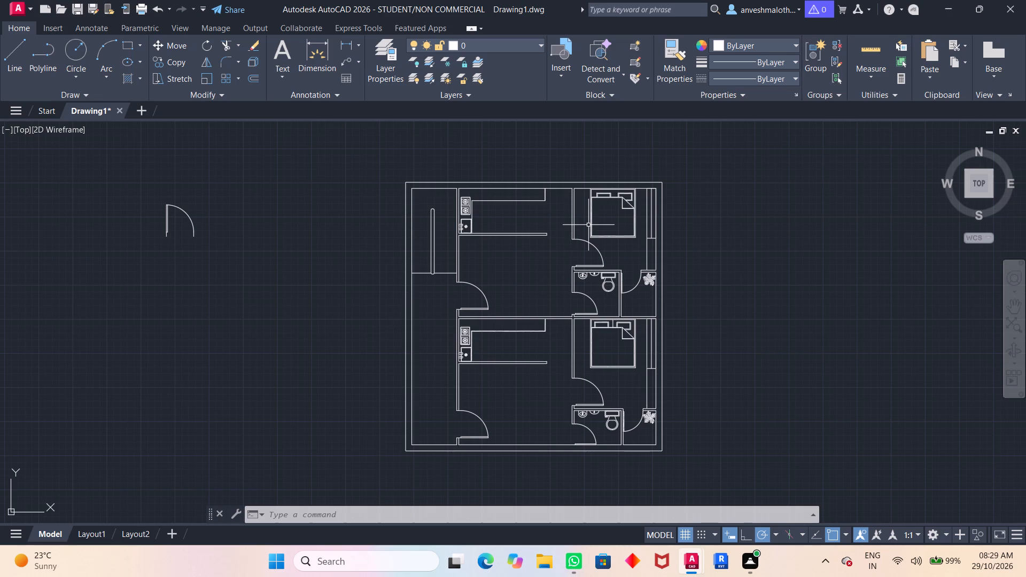
scroll(622, 207, "up", 2)
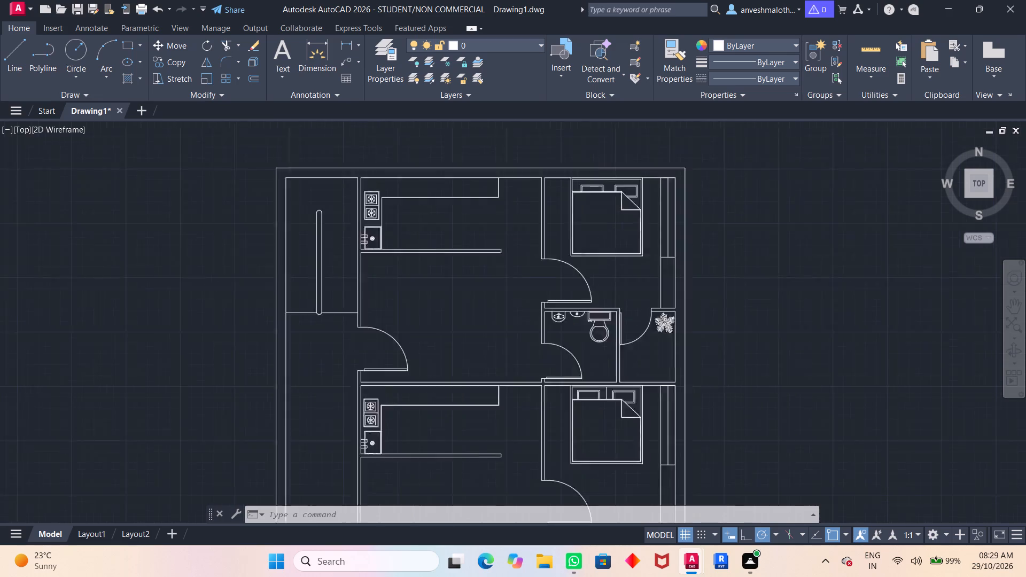
middle_click_drag(747, 383, 679, 208)
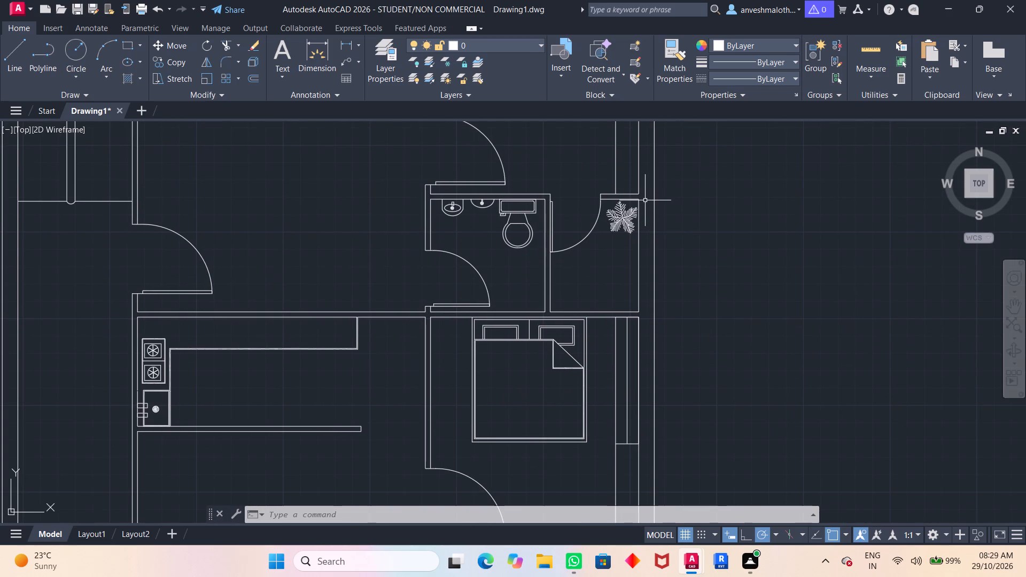
type("rfe")
key("BackSpace")
key("BackSpace")
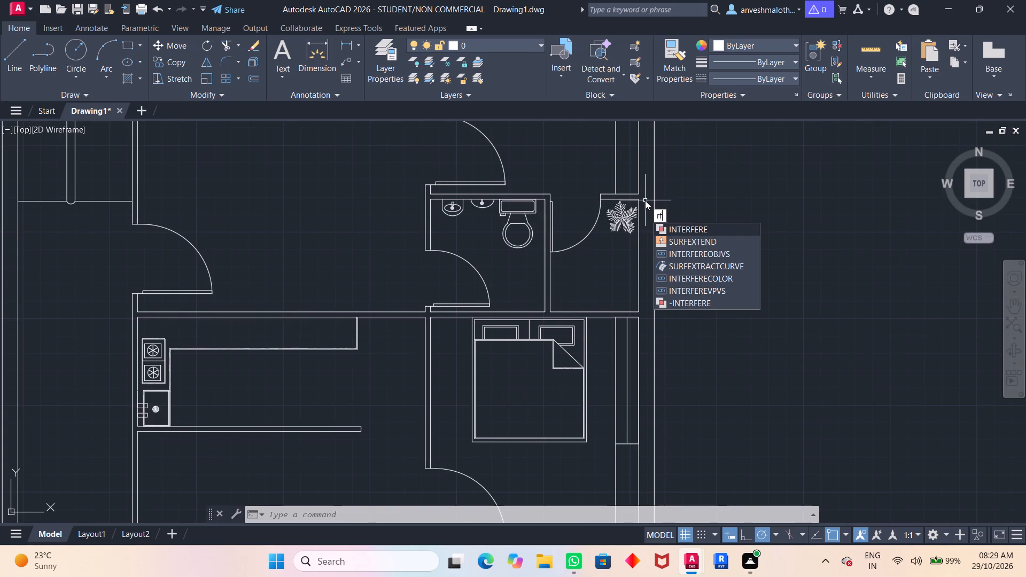
key("BackSpace")
type("rec")
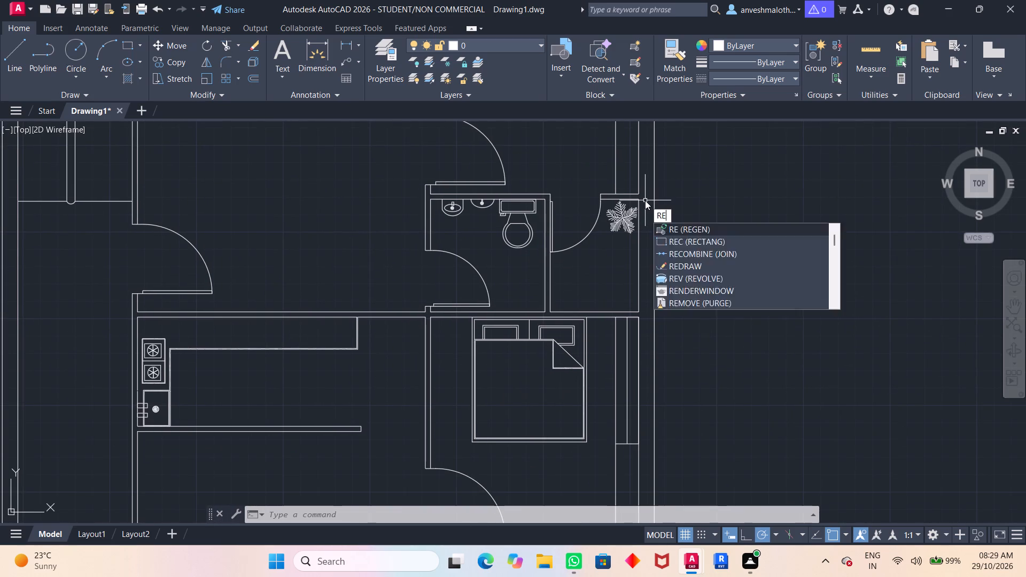
key("Return")
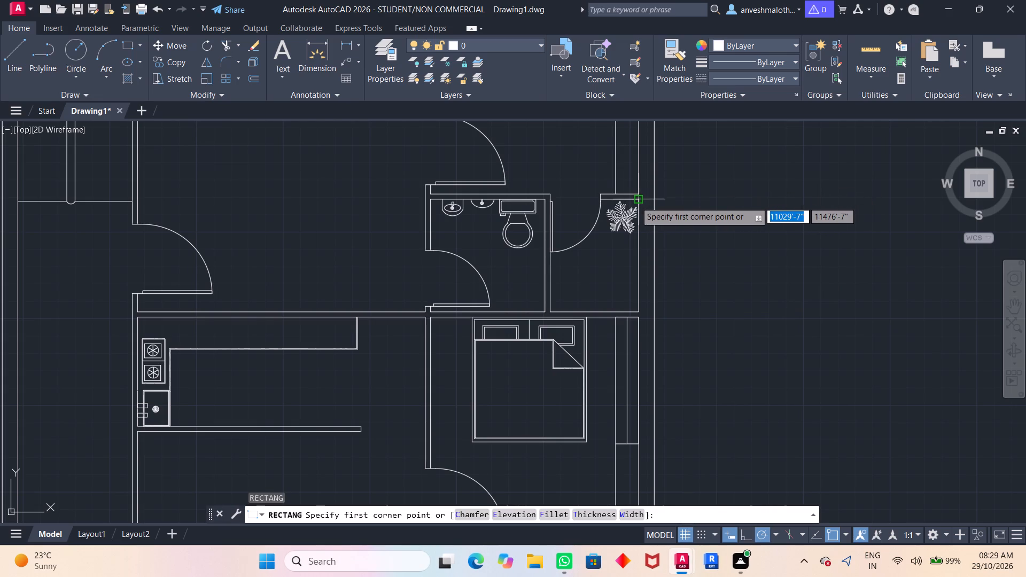
left_click(635, 201)
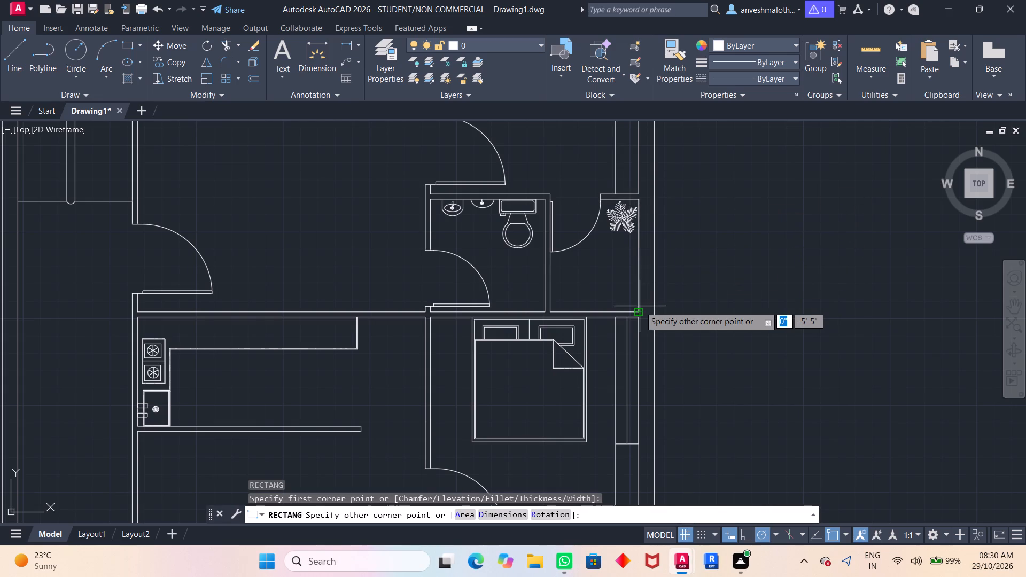
left_click(654, 314)
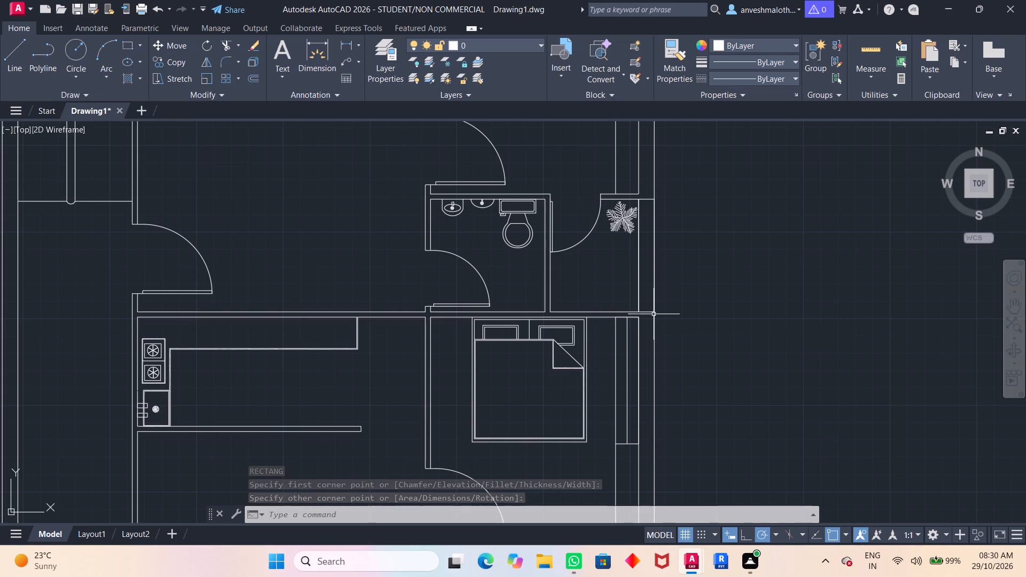
key("space")
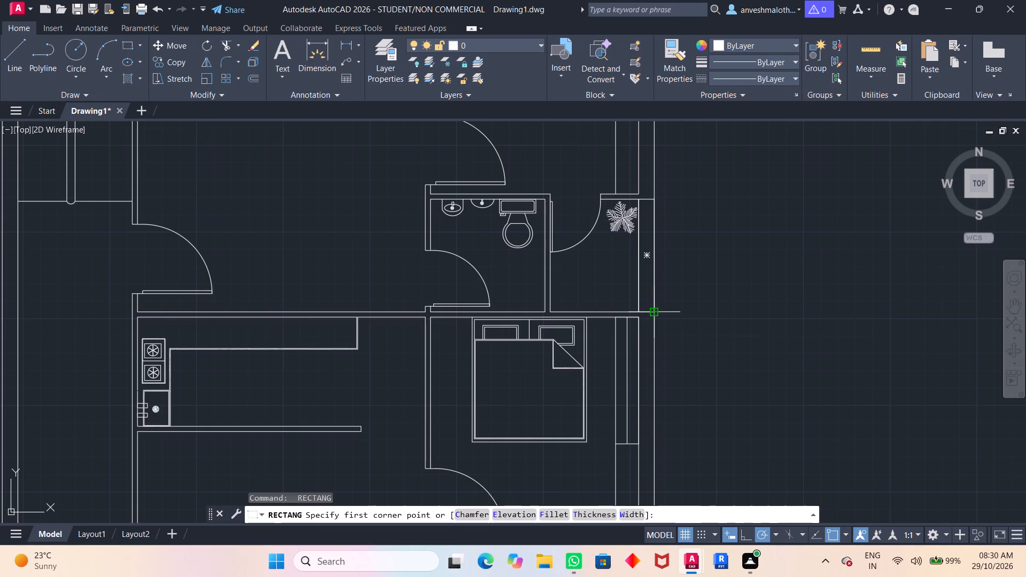
key("Escape")
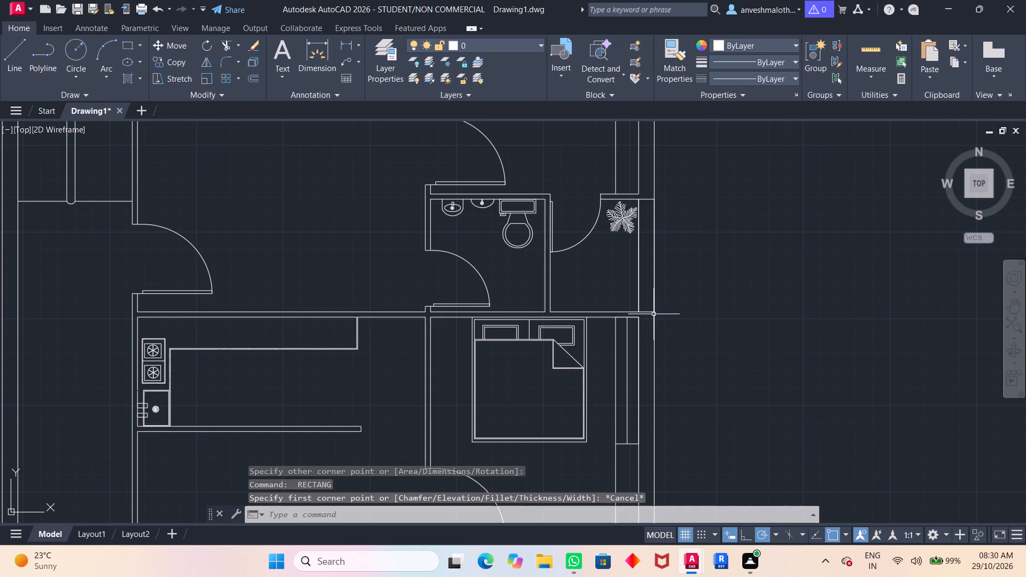
Draw a 5'-5" centre line through the window rectangle, joining the midpoints of its short sides.
key("l")
key("Return")
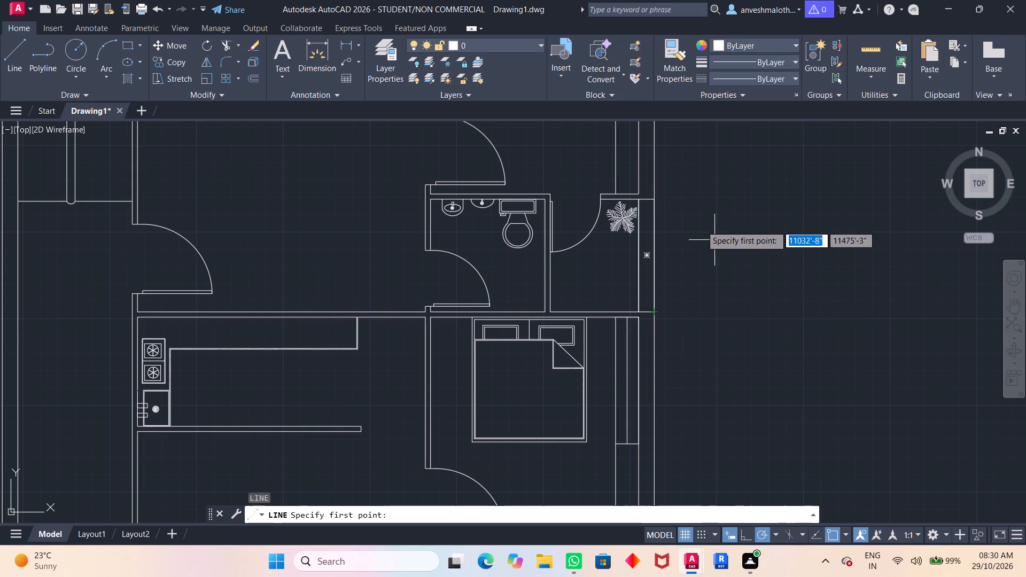
left_click(648, 202)
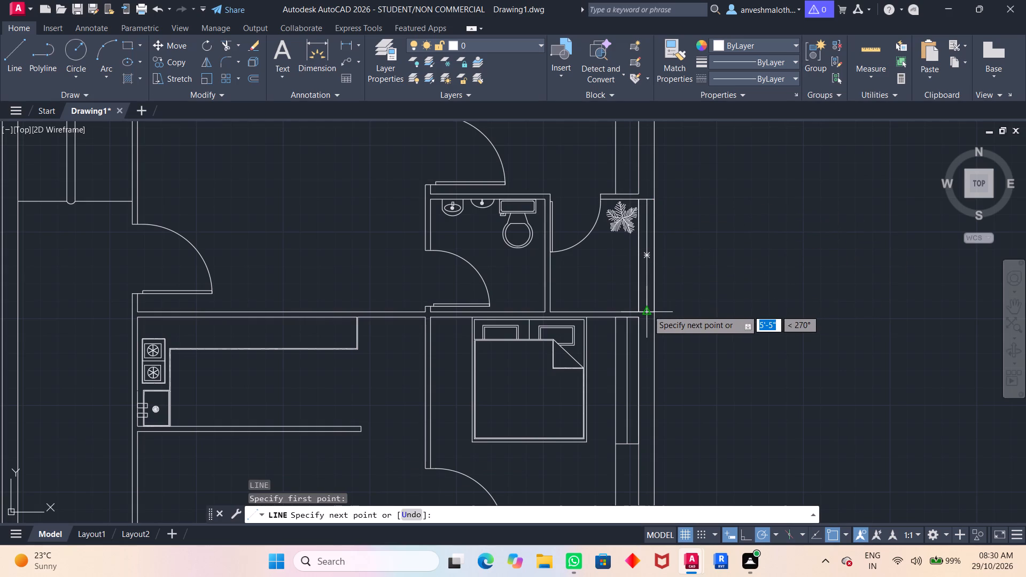
left_click(646, 311)
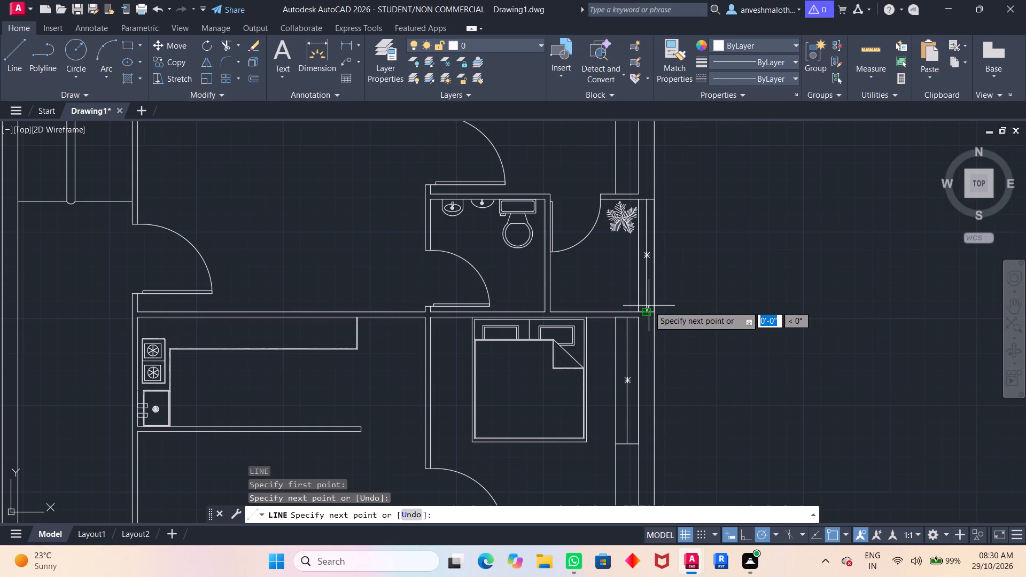
key("space")
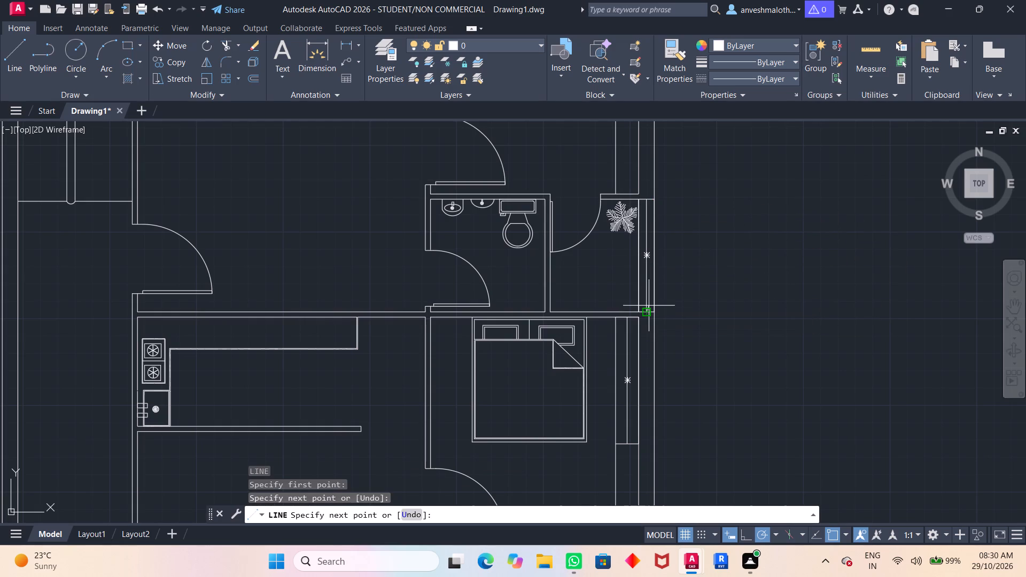
Move the window's centre line beside the upper plant room about 1/2 inch west, keeping it within the east wall thickness.
scroll(689, 256, "up", 2)
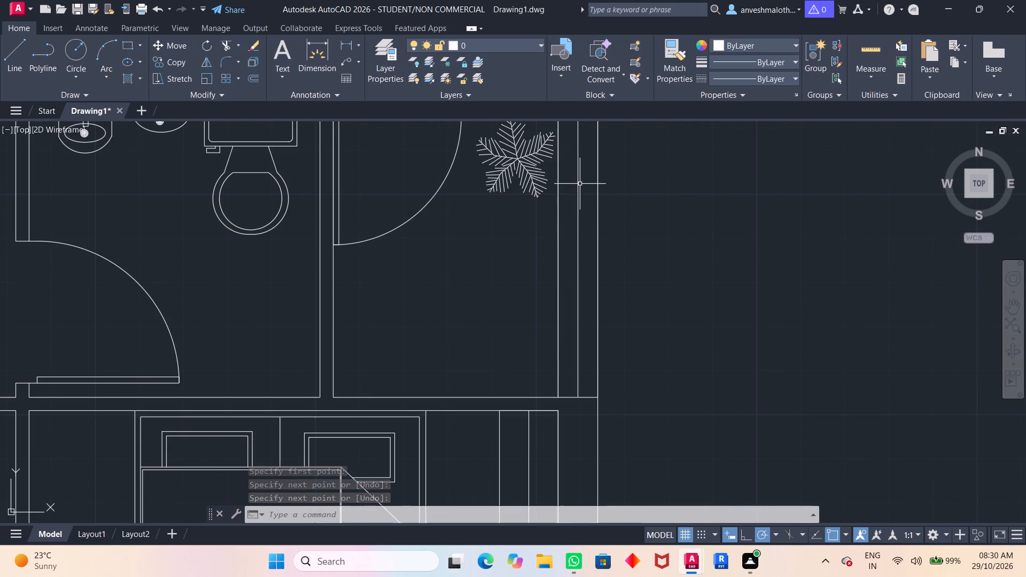
left_click(579, 165)
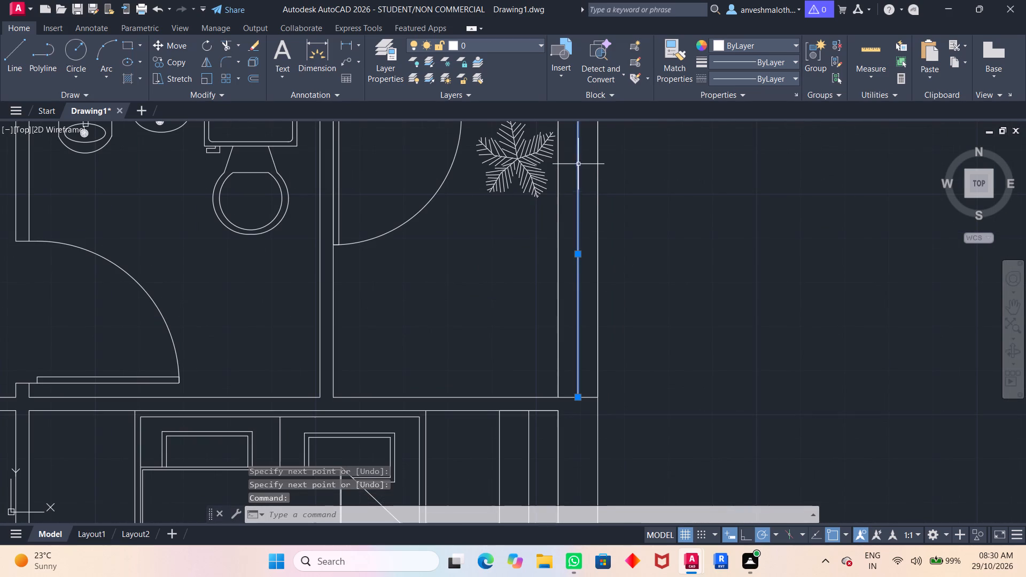
scroll(574, 252, "down", 2)
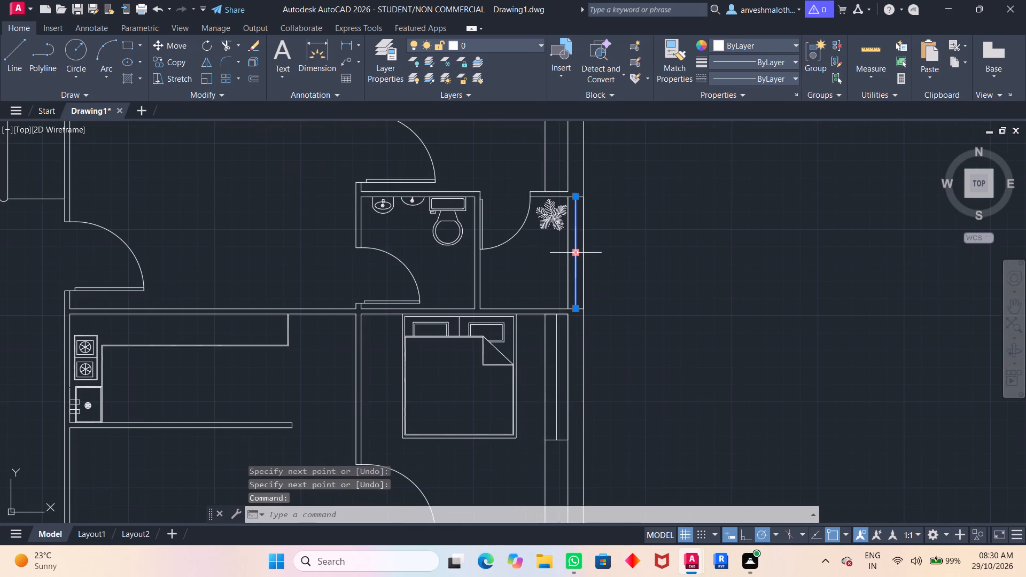
scroll(575, 251, "up", 6)
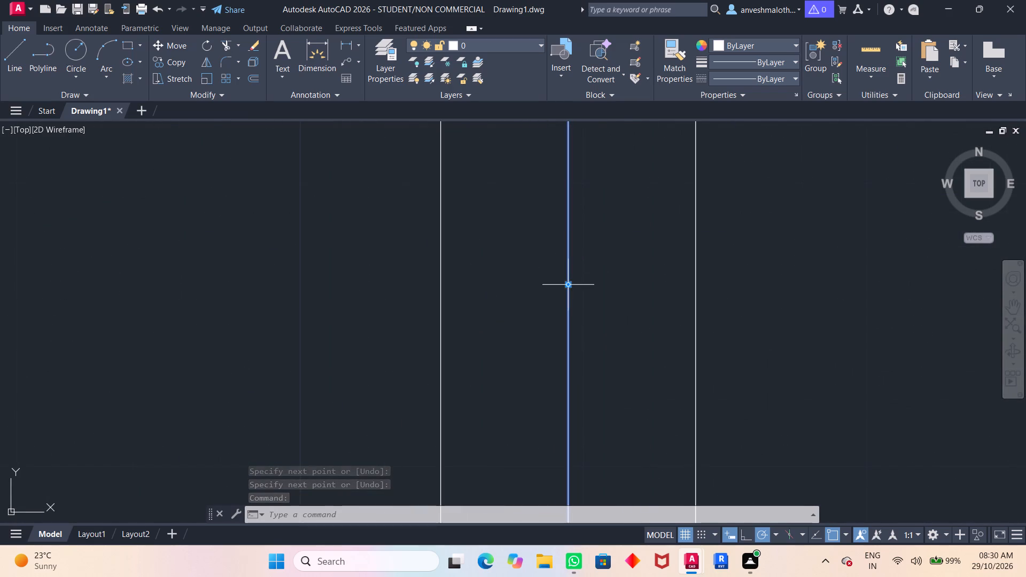
left_click(570, 284)
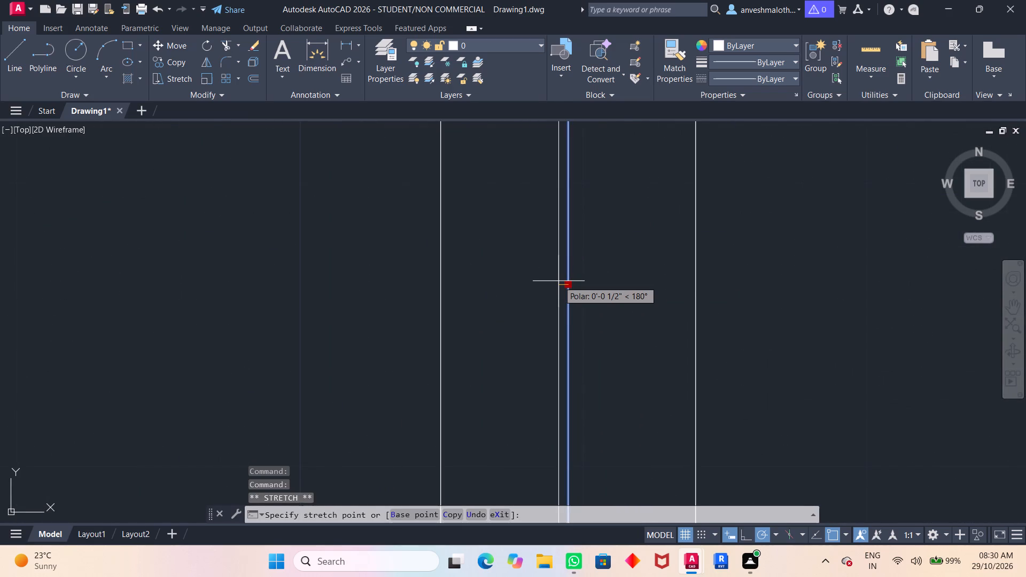
left_click(556, 281)
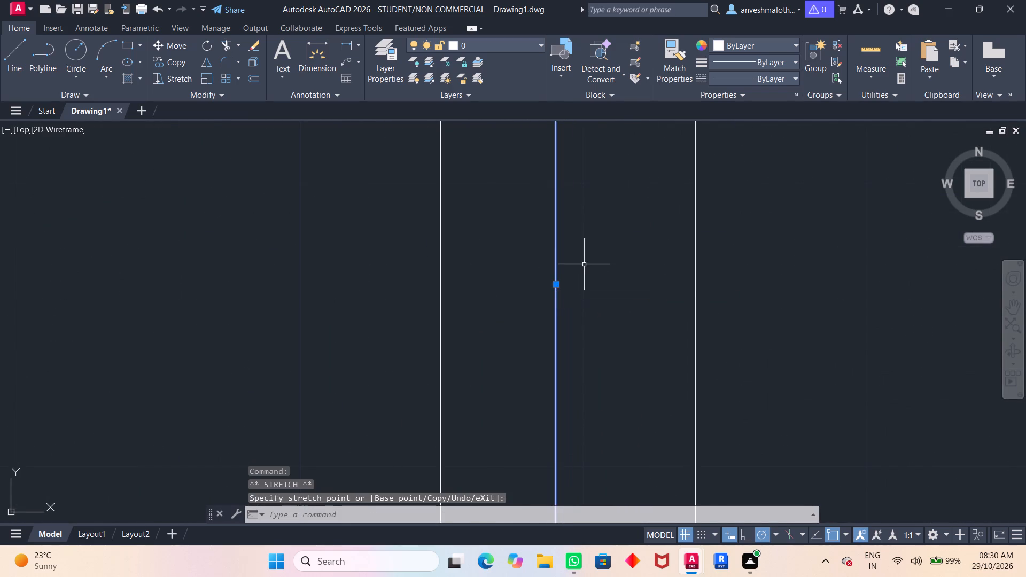
scroll(584, 264, "down", 5)
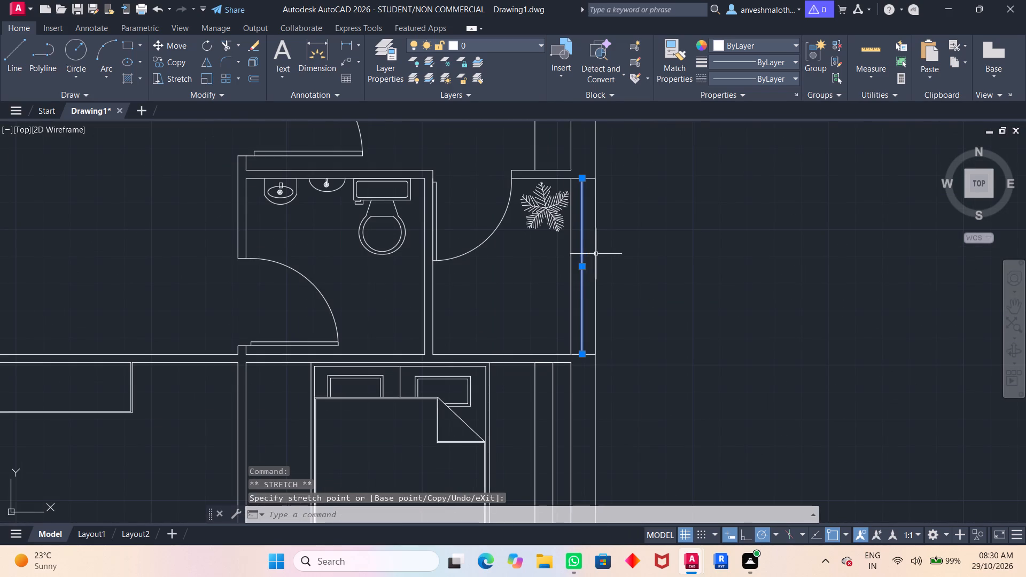
key("Escape")
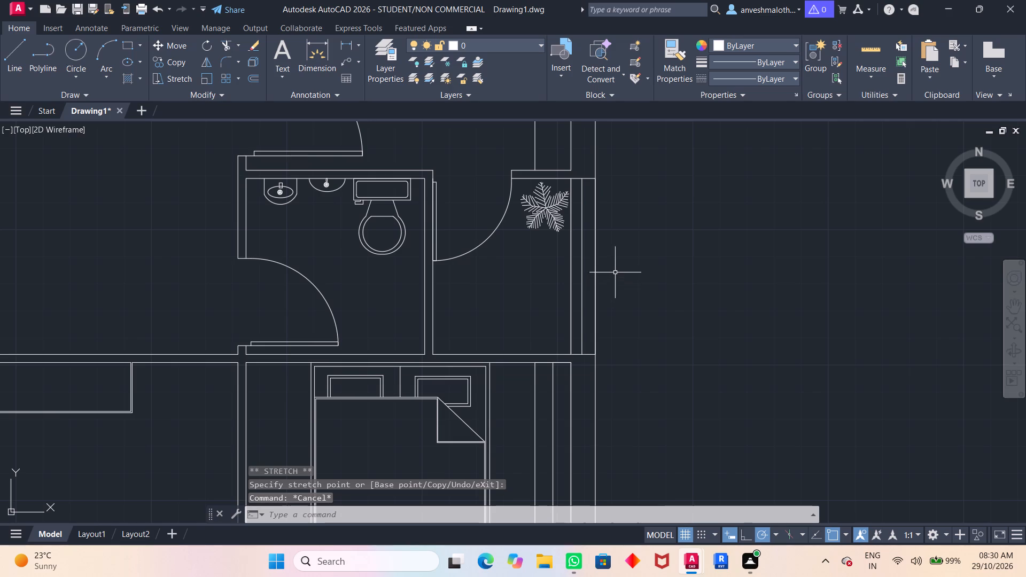
Offset the shifted window line 1 inch to the east to form the double glazing line.
key("o")
key("Return")
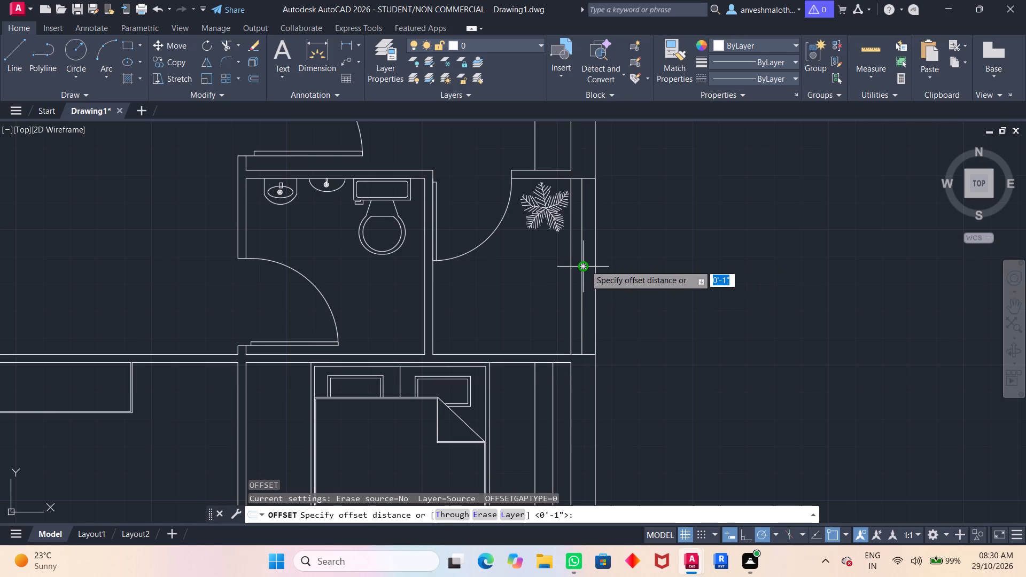
key("Return")
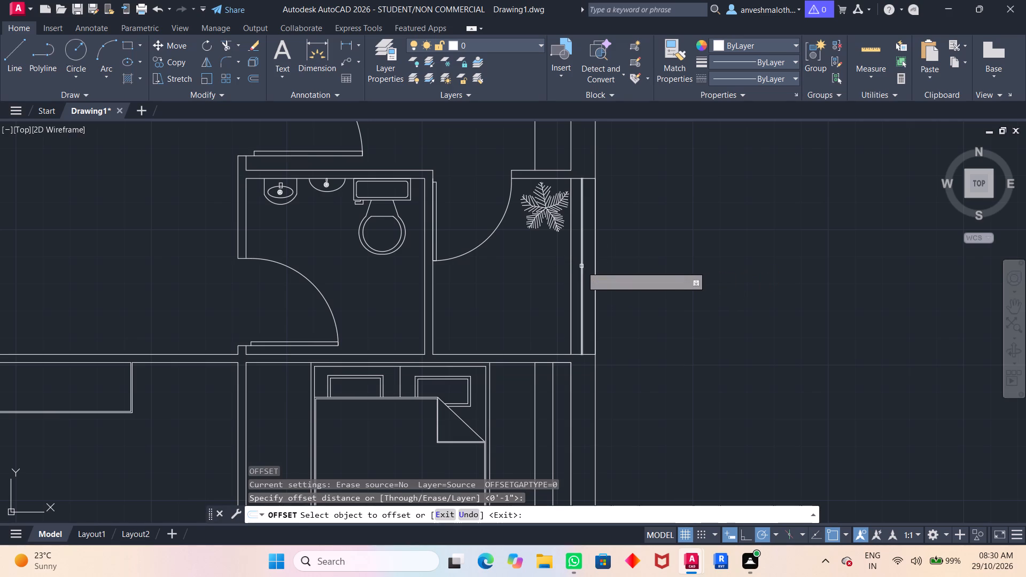
left_click(581, 266)
left_click(598, 268)
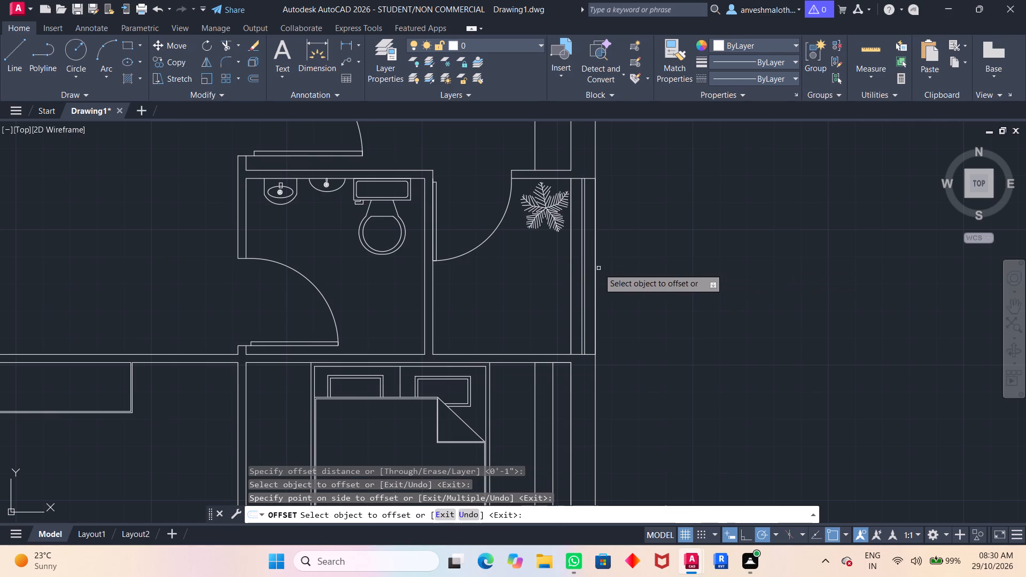
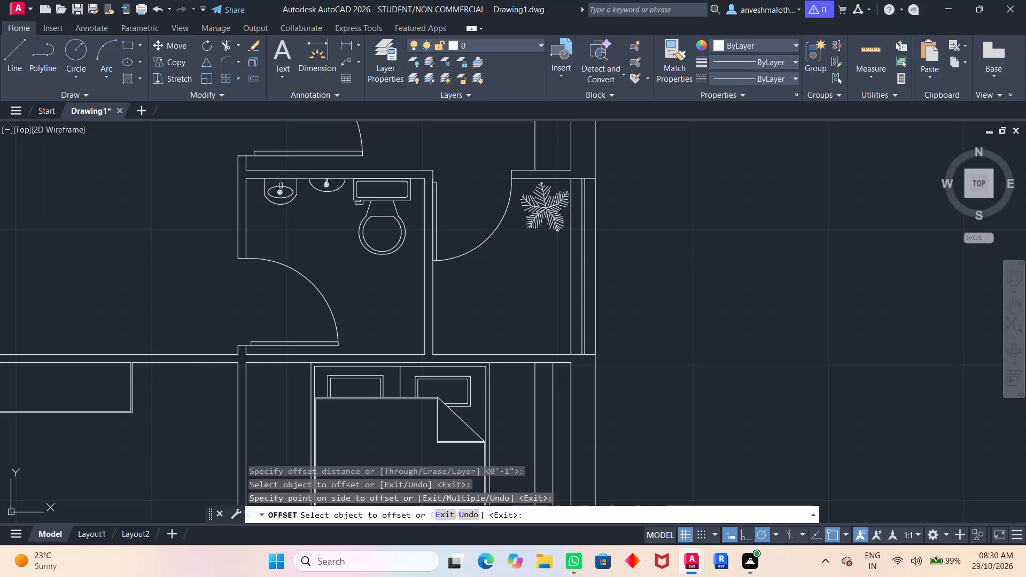
Copy the upper plant room's window with its glazing lines into the east wall beside the lower plant room, aligned to its south inner corner.
key("o")
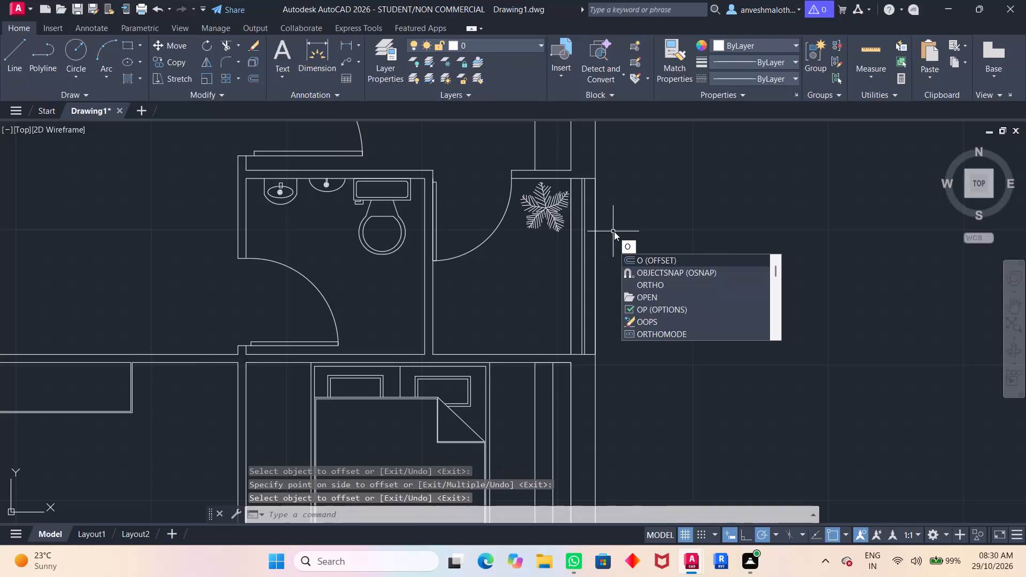
key("Escape")
scroll(592, 184, "up", 3)
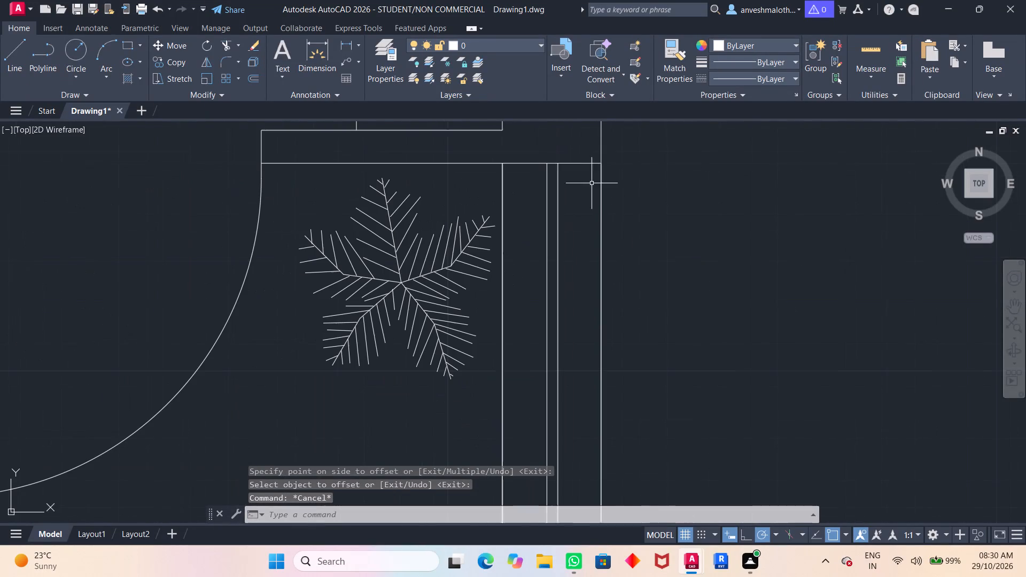
left_click(593, 143)
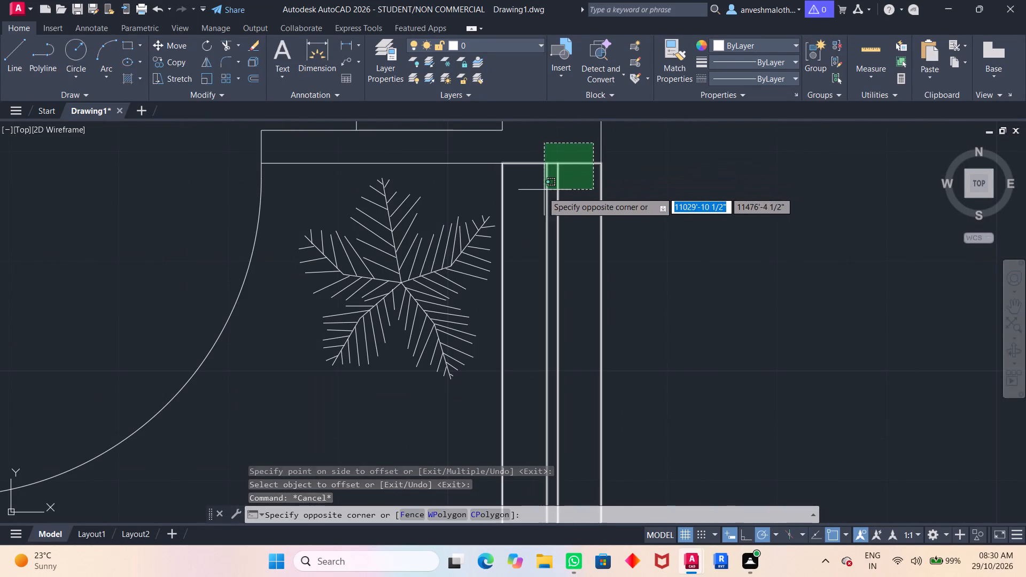
left_click(541, 195)
scroll(542, 197, "down", 3)
scroll(614, 253, "down", 2)
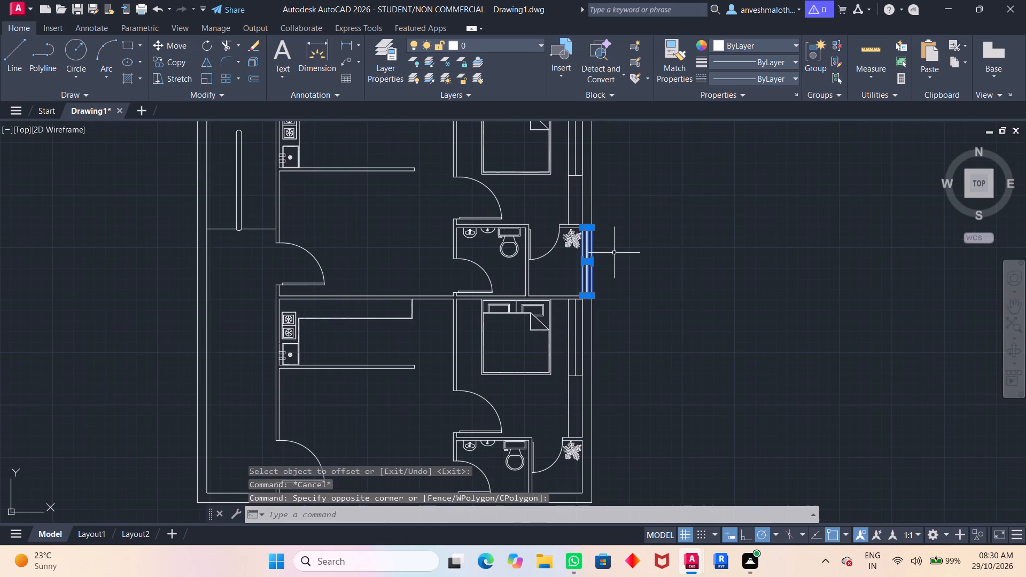
key("ctrl+c")
key("ctrl+v")
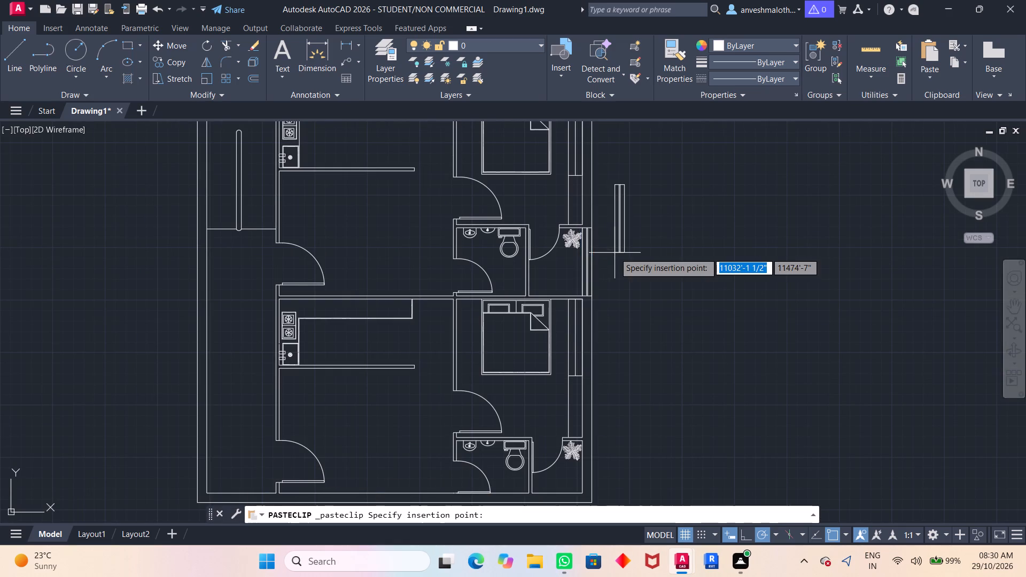
scroll(615, 253, "down", 3)
scroll(658, 319, "up", 4)
middle_click_drag(568, 299, 874, 576)
scroll(776, 559, "up", 1)
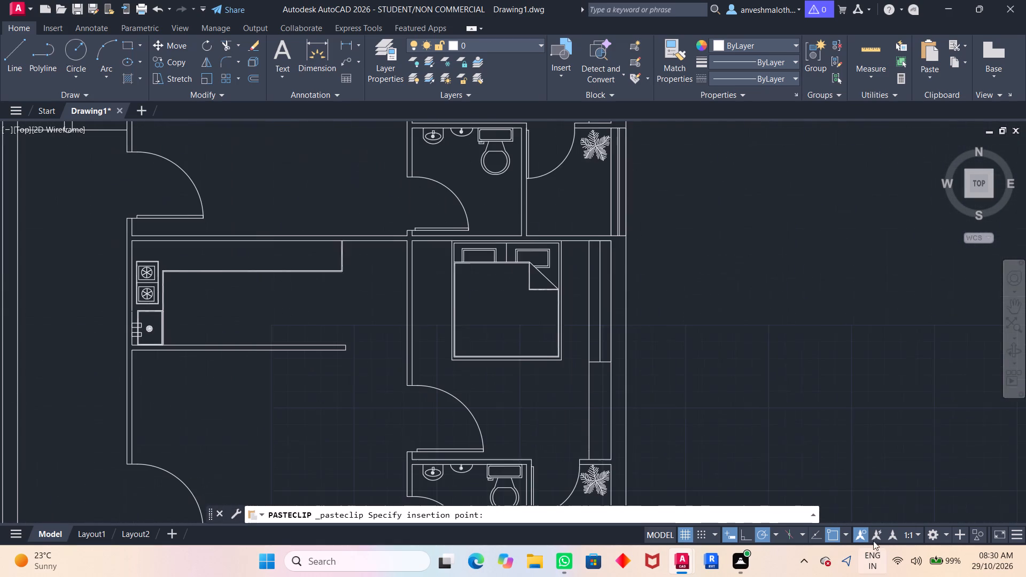
scroll(803, 536, "up", 1)
middle_click_drag(787, 400, 791, 204)
scroll(791, 204, "up", 1)
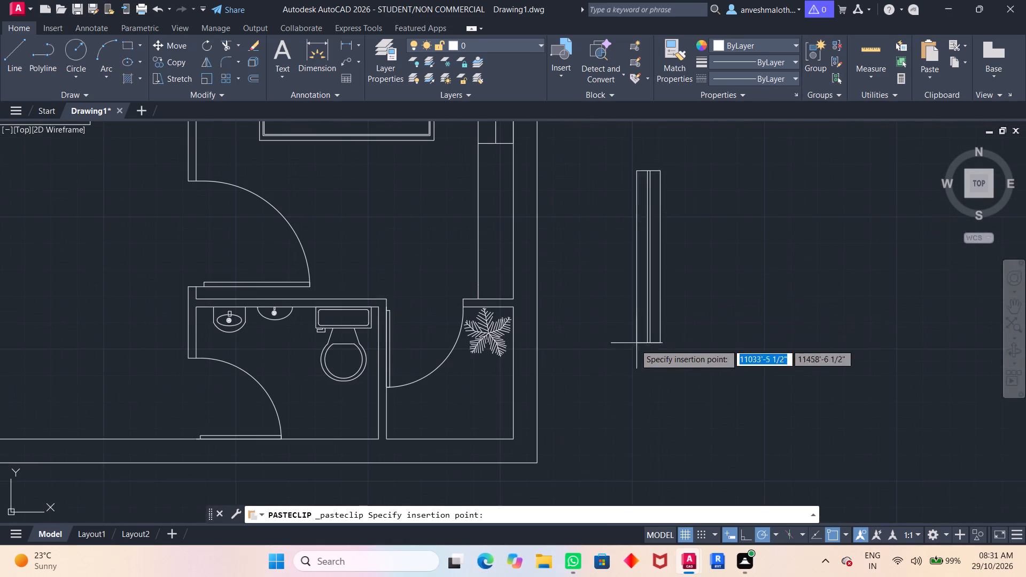
scroll(592, 364, "down", 2)
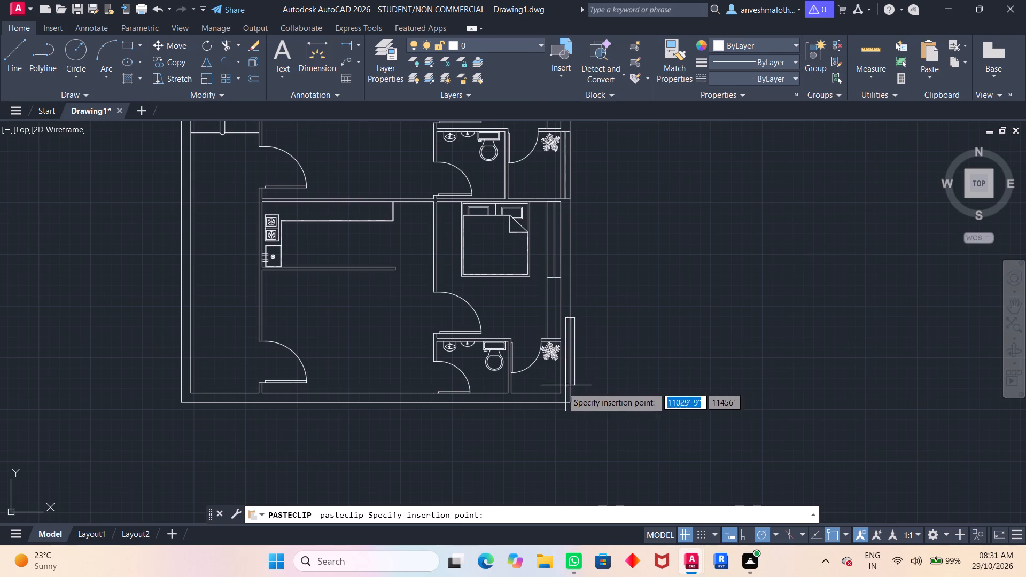
scroll(559, 397, "up", 3)
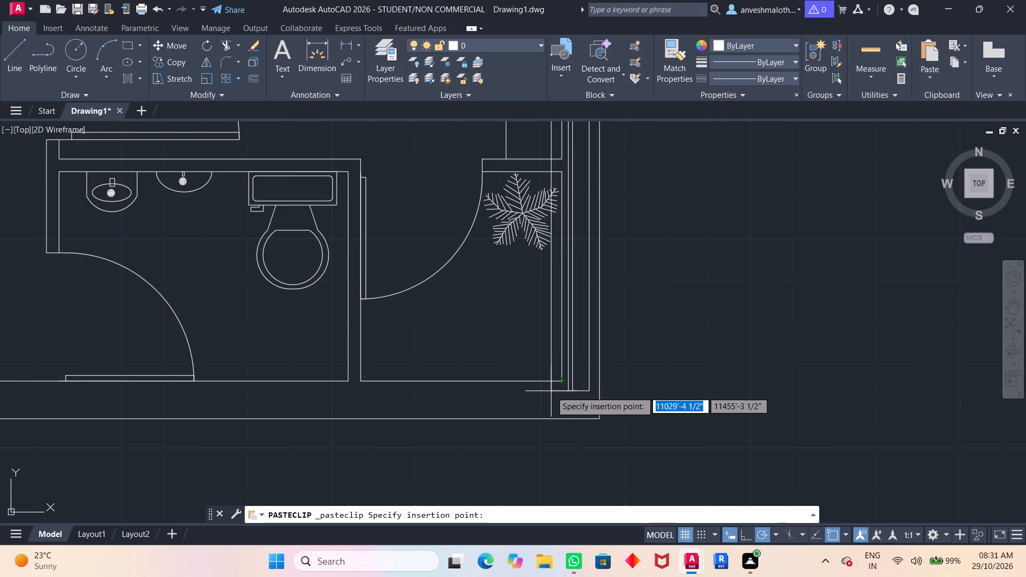
left_click(565, 387)
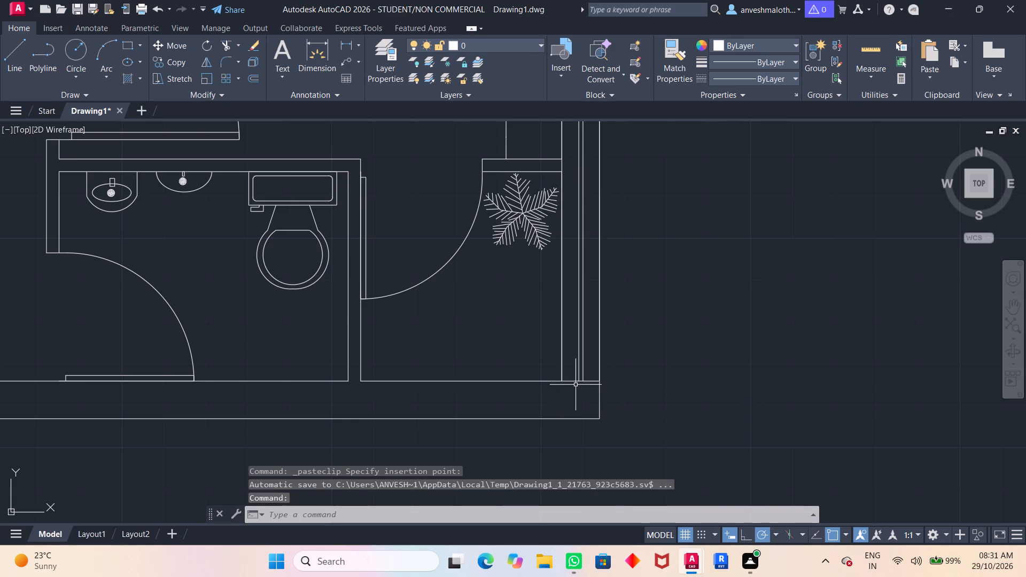
Stretch the north edge of the copied window rectangle south to near the lower plant room's north wall, and turn Ortho on.
scroll(636, 277, "down", 4)
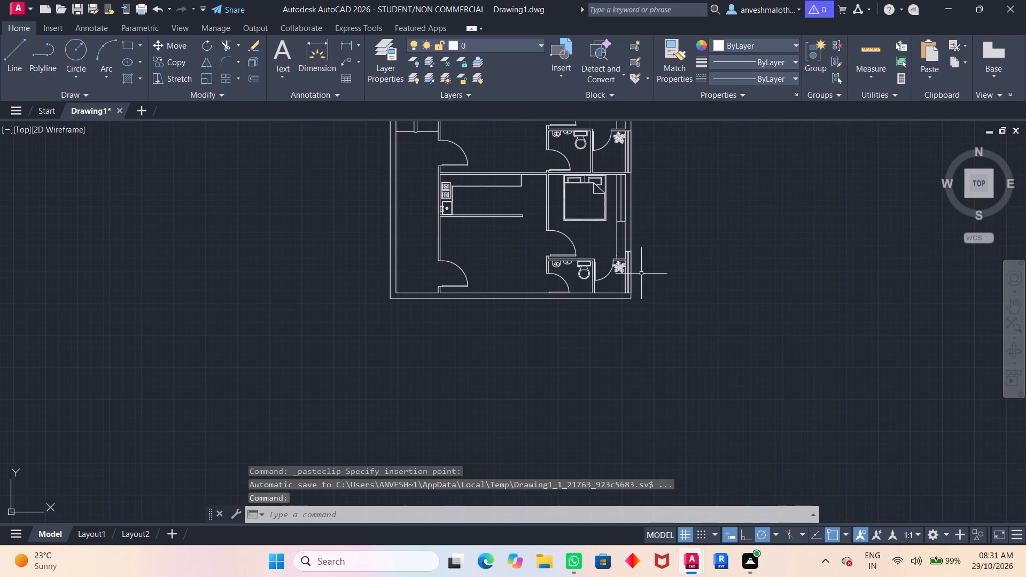
scroll(641, 245, "down", 1)
scroll(641, 245, "up", 5)
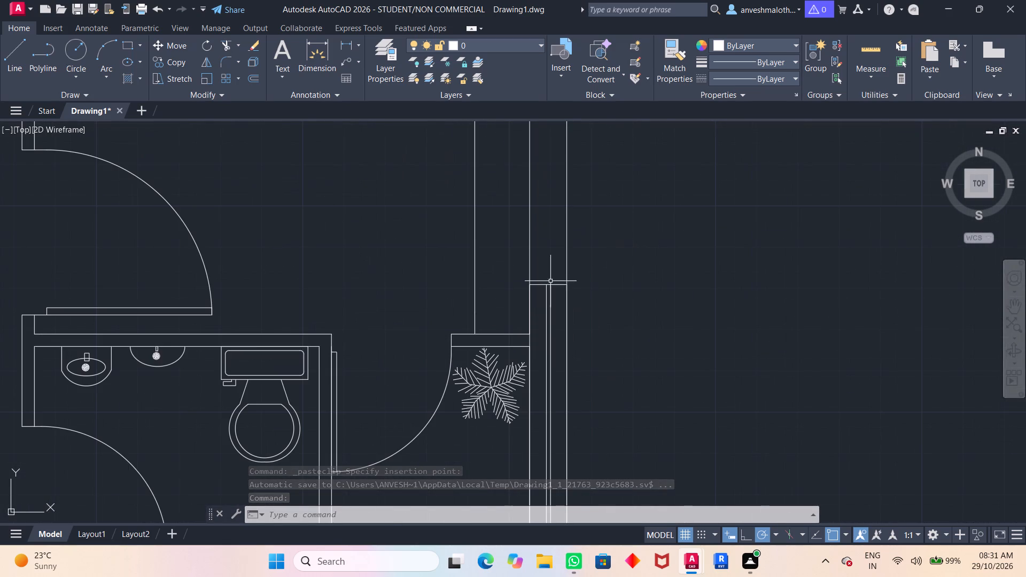
left_click(537, 283)
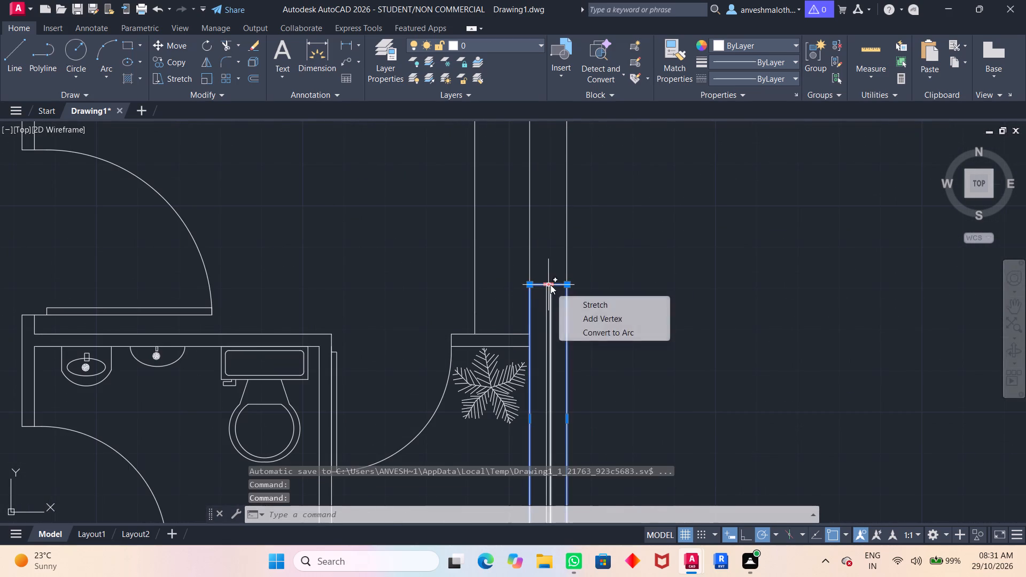
left_click_drag(550, 285, 545, 344)
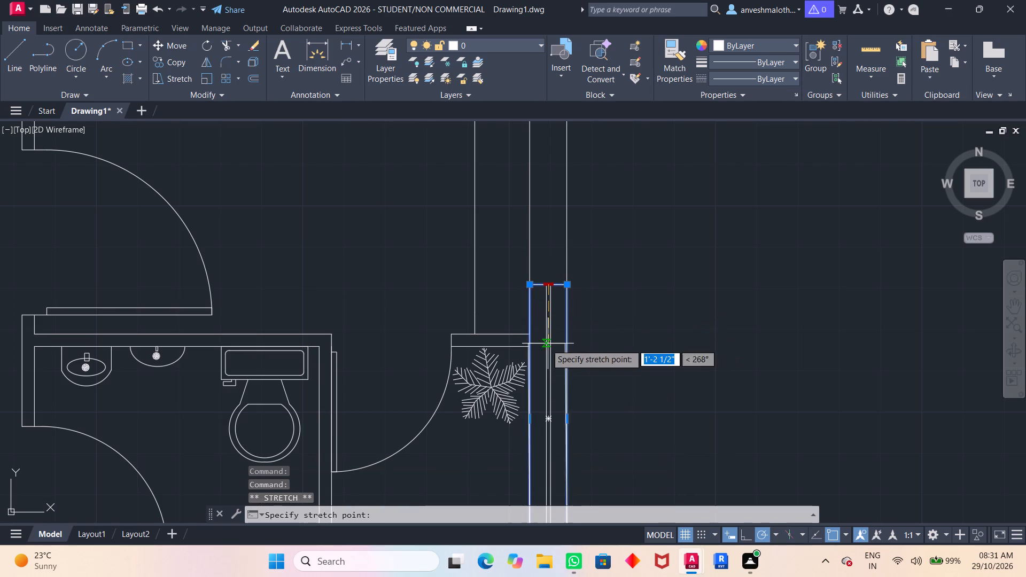
left_click_drag(545, 344, 531, 347)
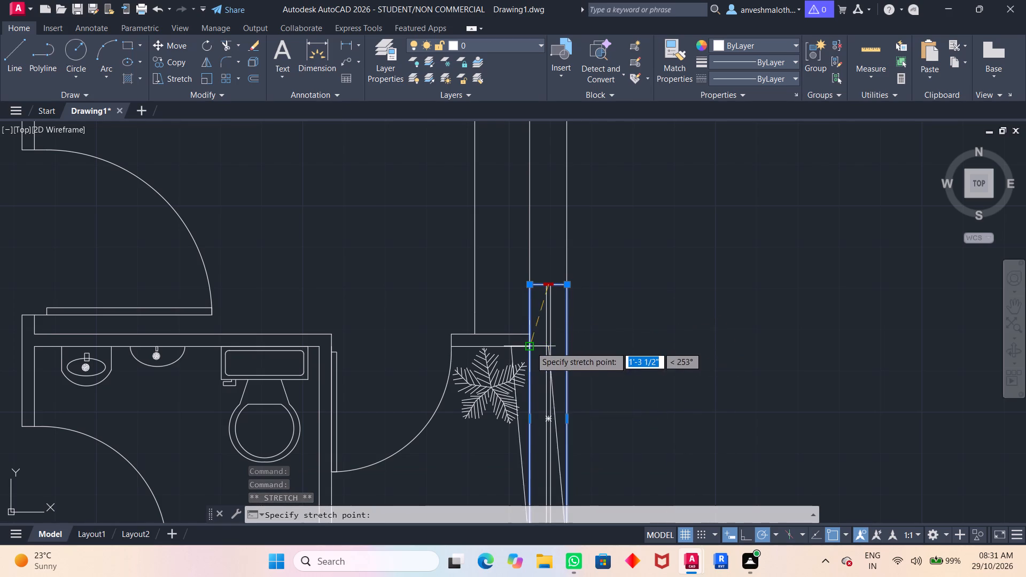
left_click_drag(531, 347, 551, 349)
left_click(551, 349)
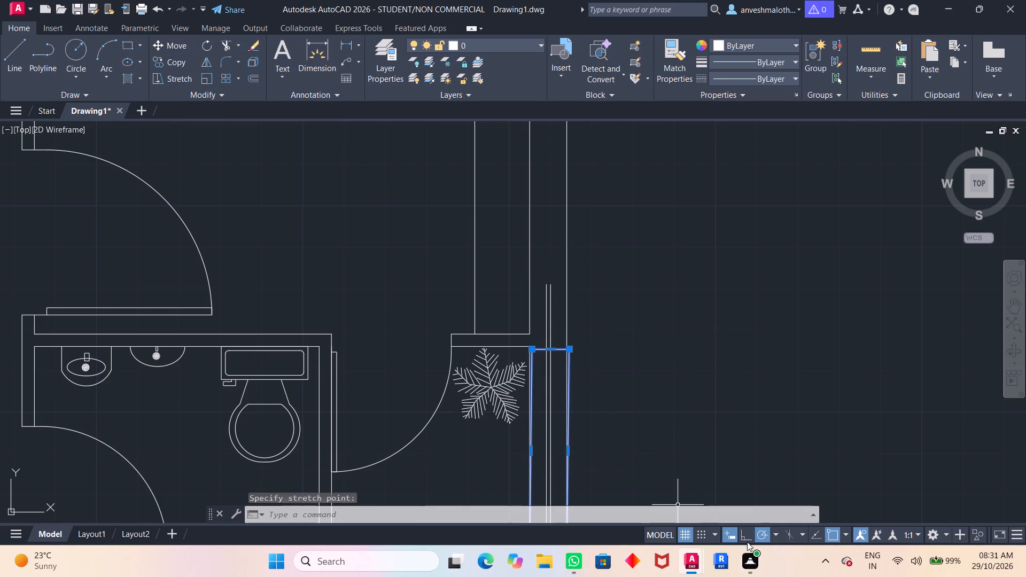
left_click(747, 537)
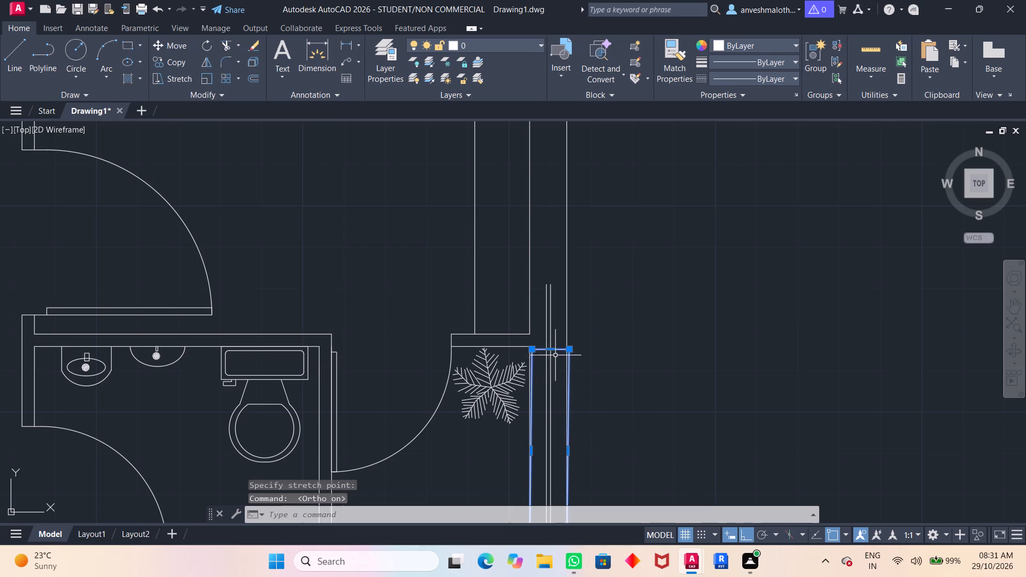
left_click(550, 349)
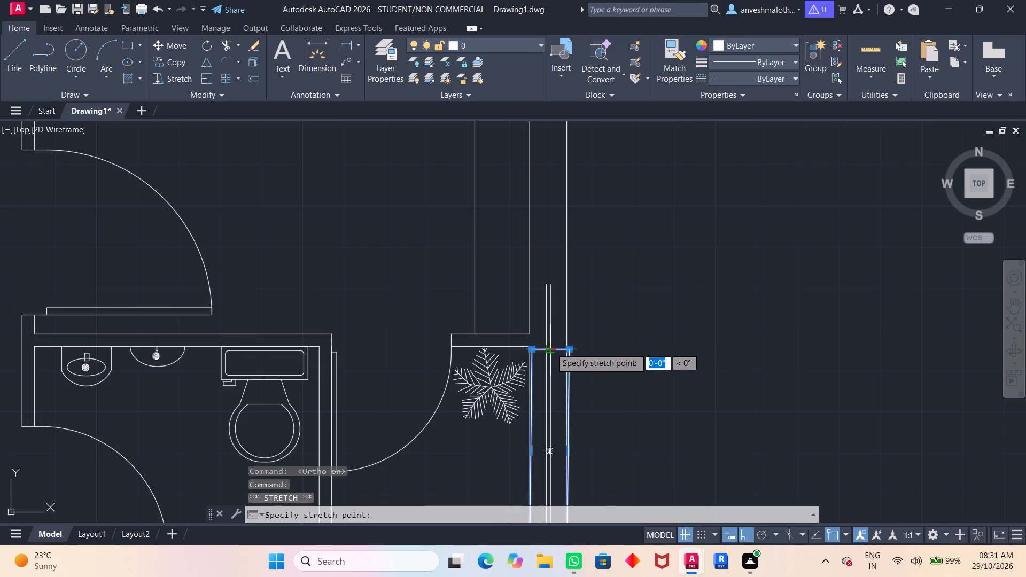
left_click(551, 348)
scroll(552, 348, "up", 2)
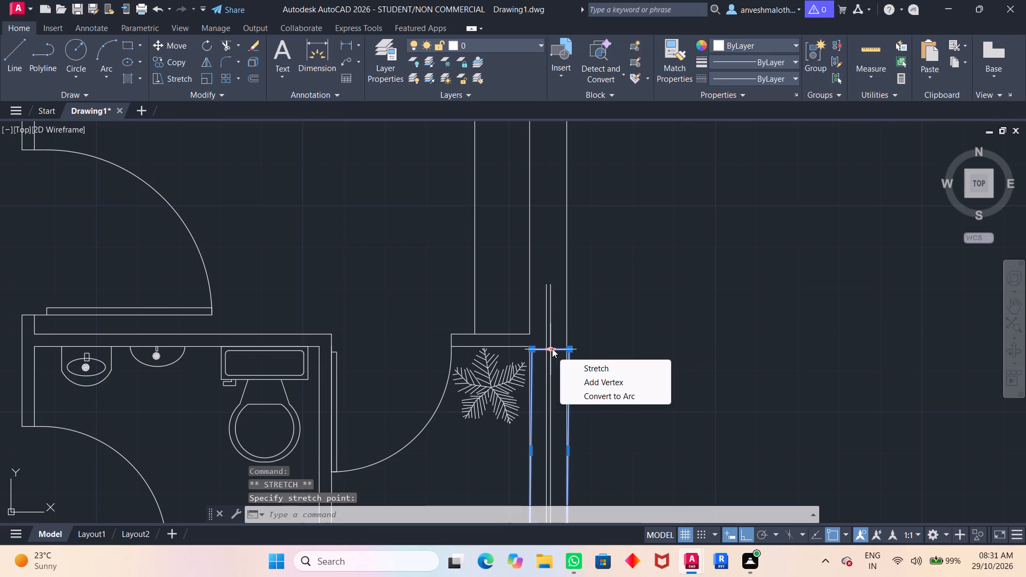
scroll(552, 348, "up", 2)
left_click(675, 336)
scroll(546, 328, "up", 3)
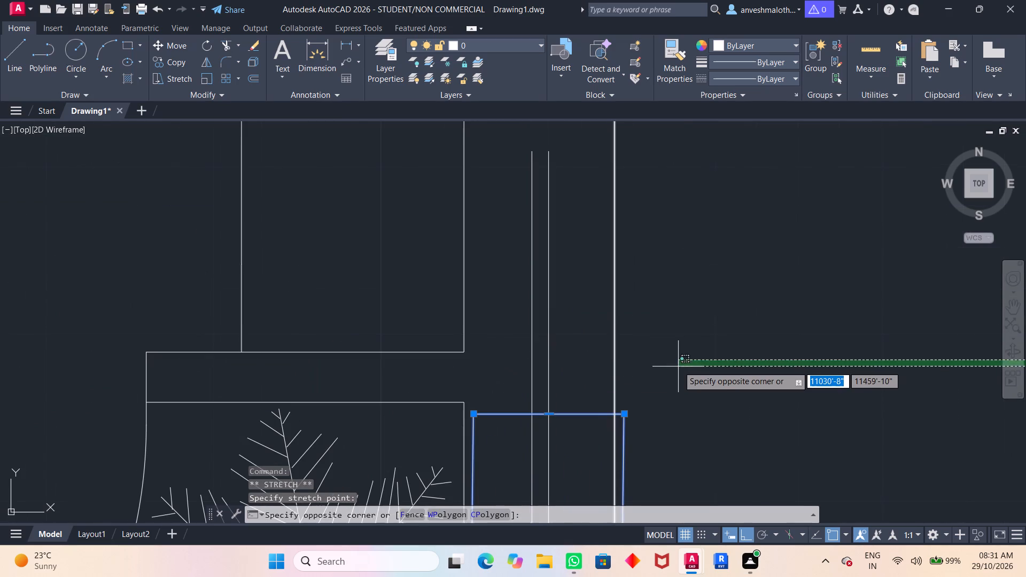
key("Escape")
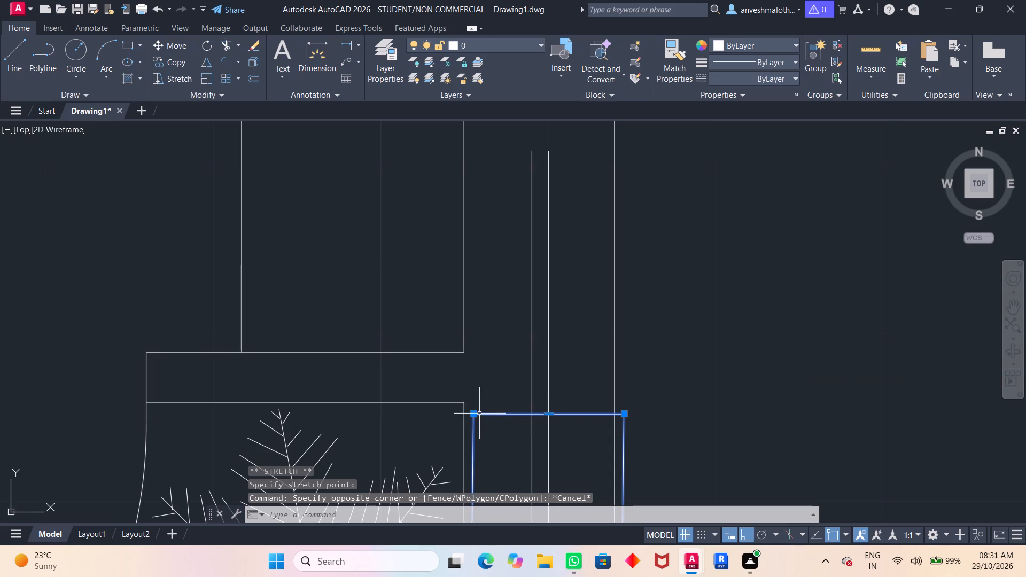
Align the window rectangle's two north corners with the east wall's inner and outer faces, level with the plant room's north wall face.
left_click(474, 412)
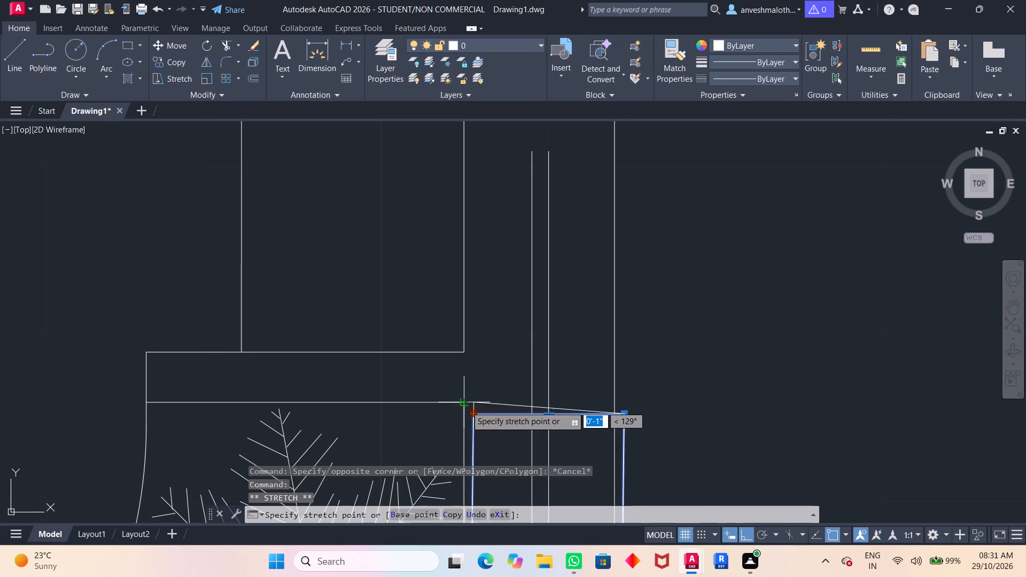
scroll(465, 406, "up", 3)
left_click(446, 395)
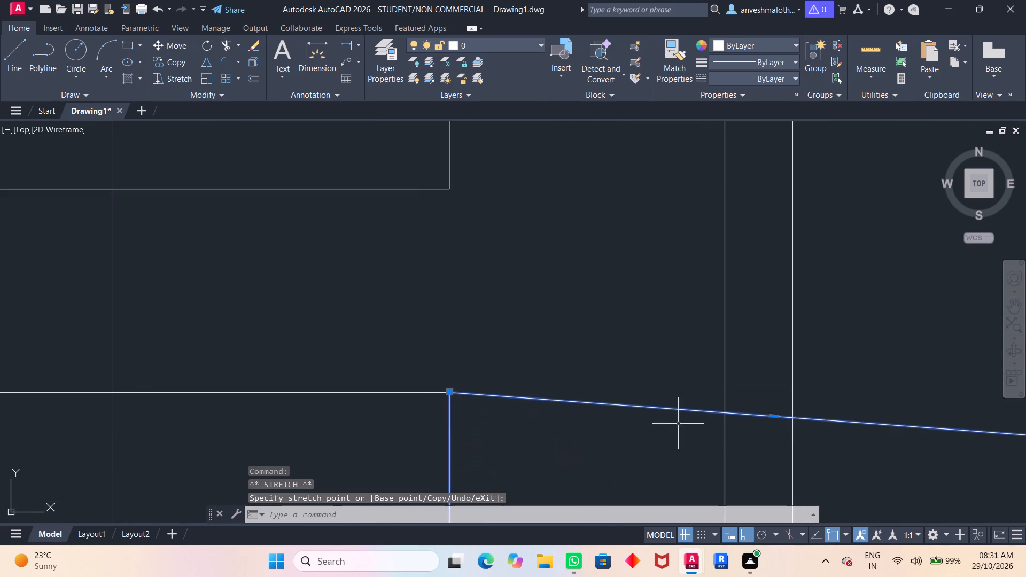
scroll(808, 394, "down", 2)
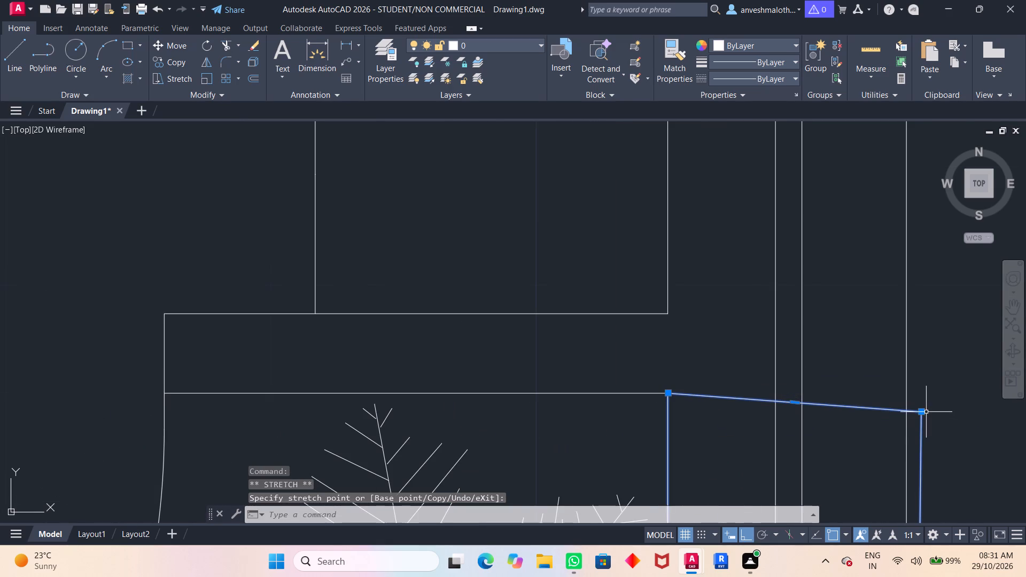
left_click(922, 413)
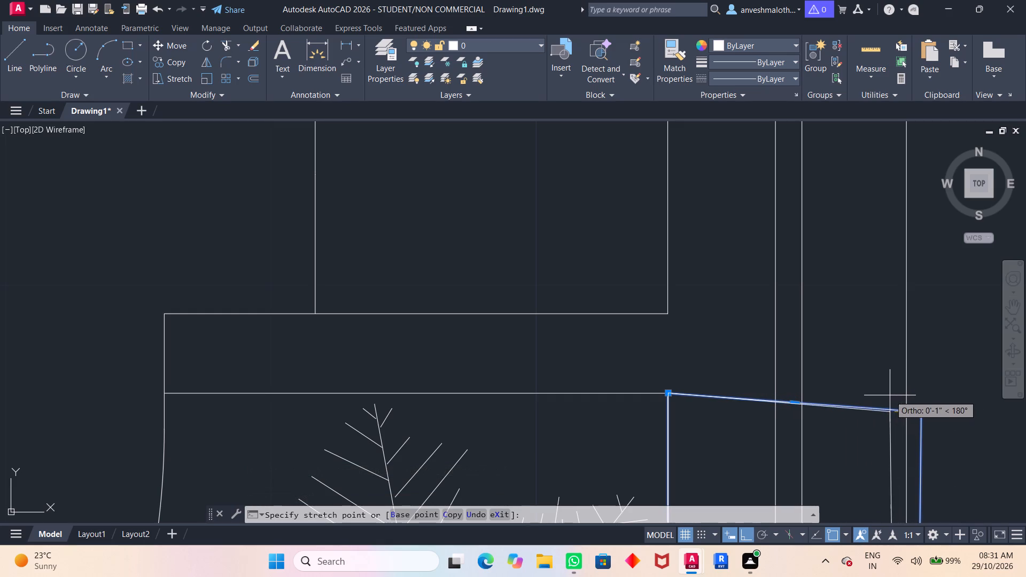
left_click(904, 394)
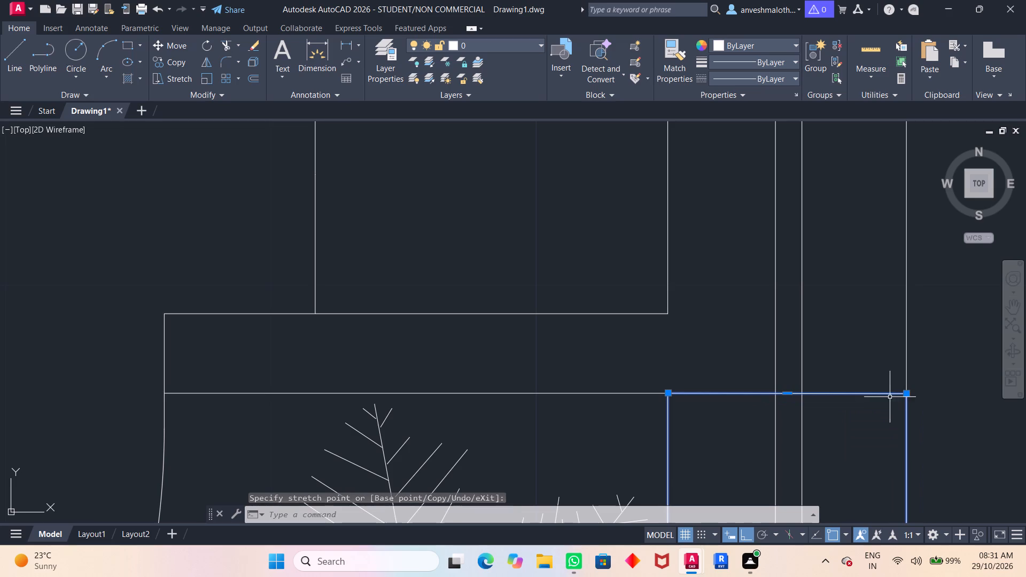
scroll(782, 367, "down", 3)
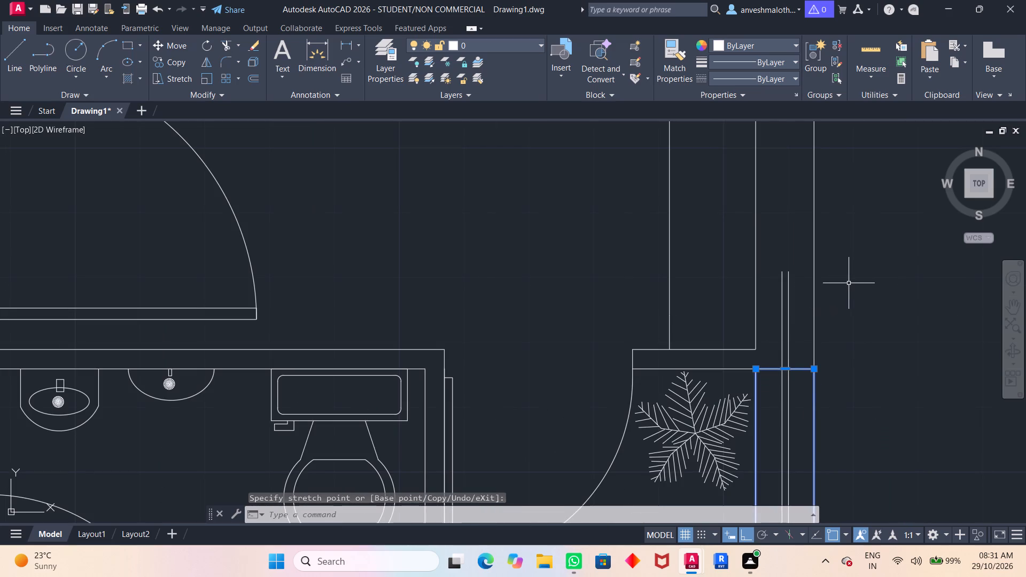
Trim the two glazing lines that extend north beyond the lower plant room's window rectangle.
type("tr")
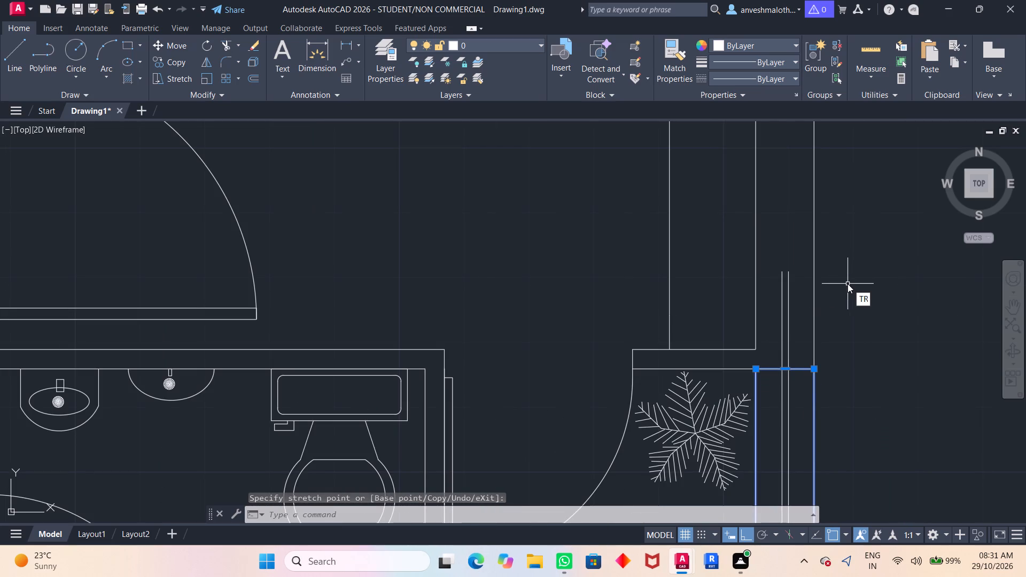
key("Return")
left_click(803, 325)
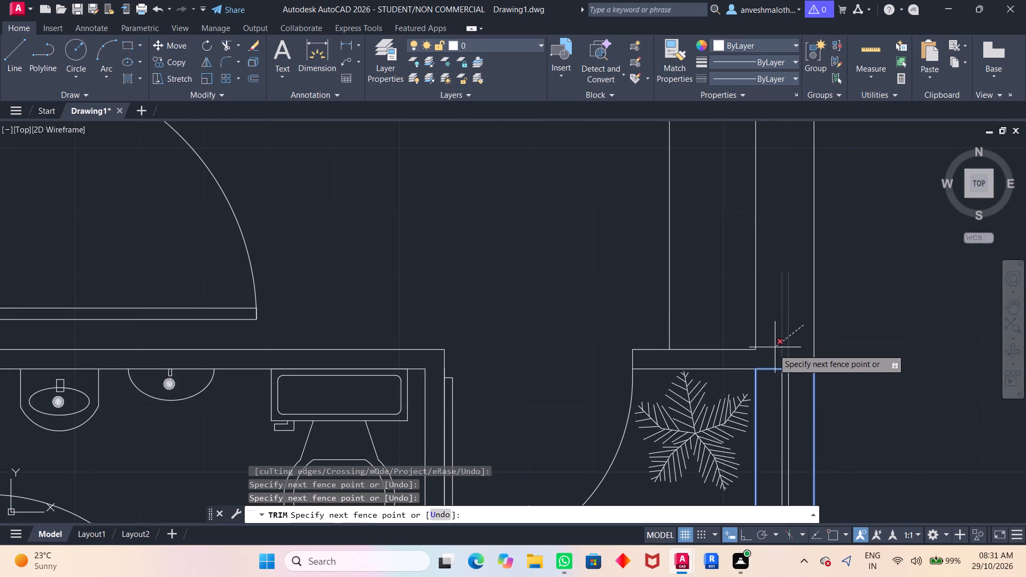
left_click(773, 349)
scroll(782, 355, "down", 2)
key("Escape")
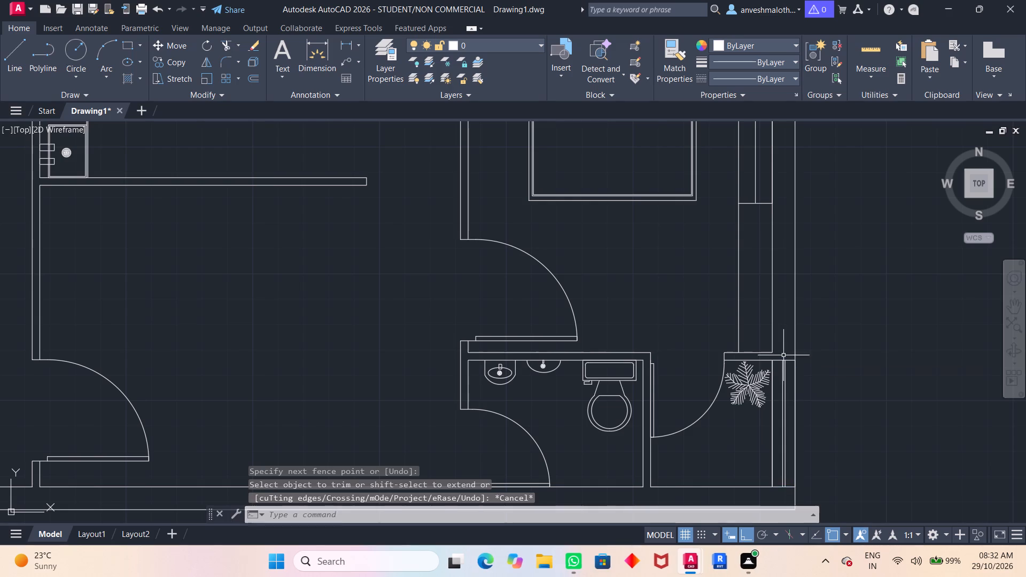
Paste another copy of the double-glazed window into the empty space east of the lower plant room, outside the plan.
scroll(792, 376, "down", 2)
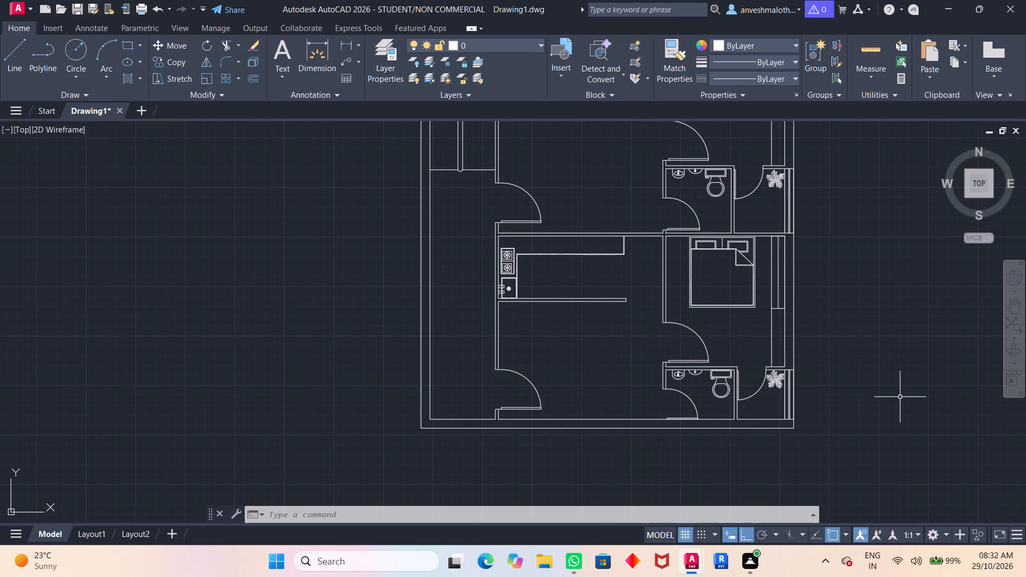
key("ctrl+c")
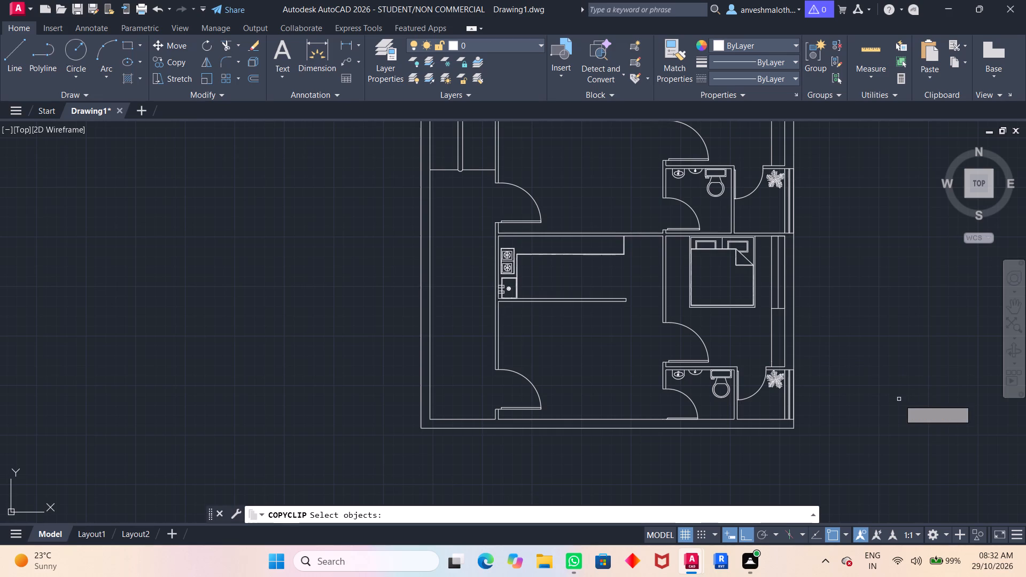
key("Escape")
key("ctrl+v")
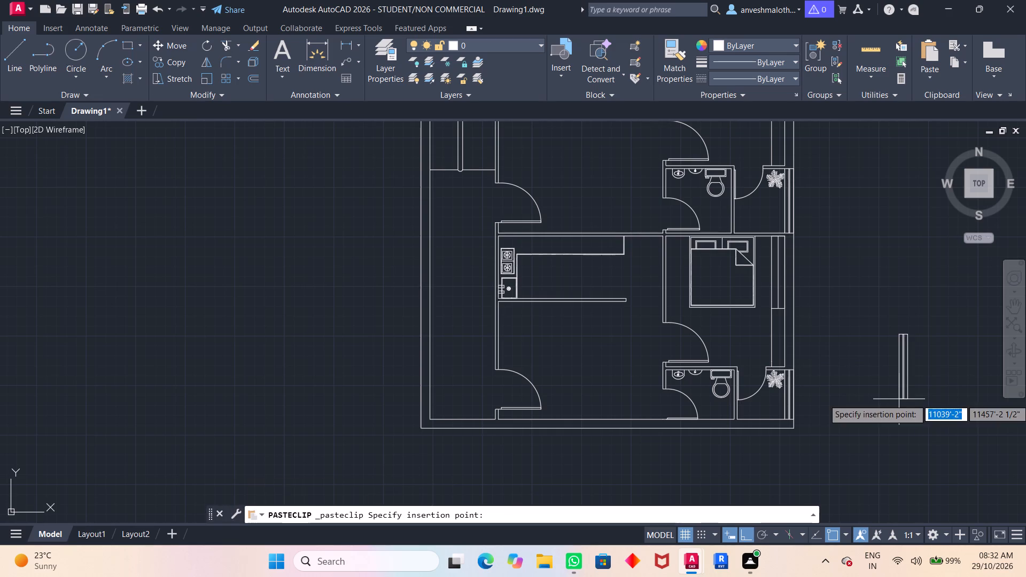
left_click(915, 436)
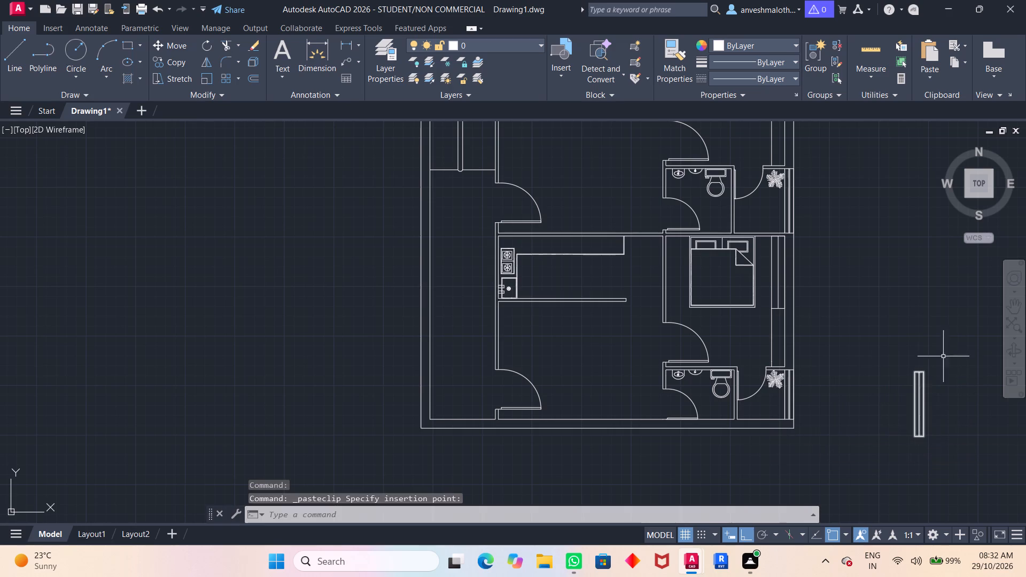
scroll(921, 368, "up", 3)
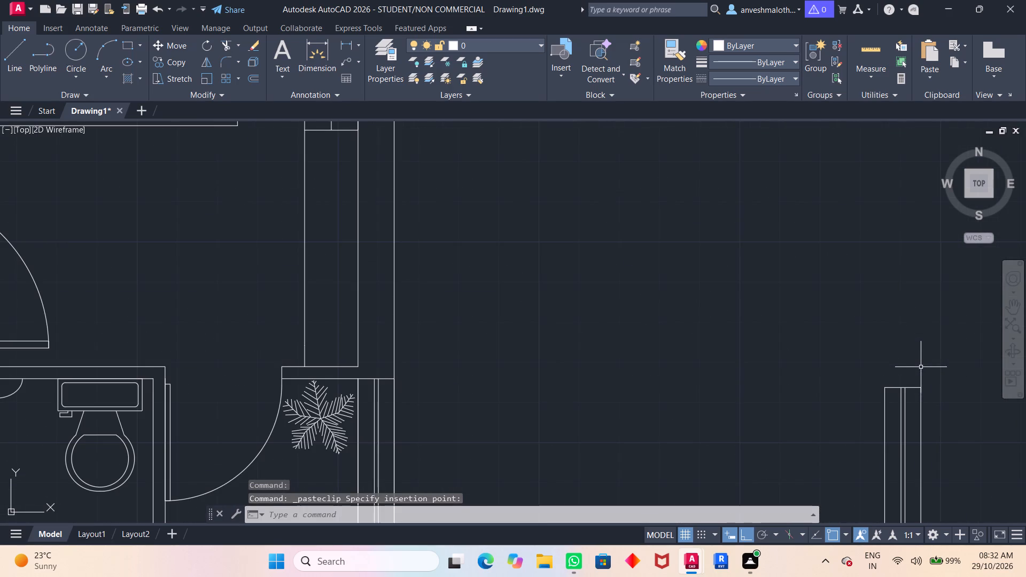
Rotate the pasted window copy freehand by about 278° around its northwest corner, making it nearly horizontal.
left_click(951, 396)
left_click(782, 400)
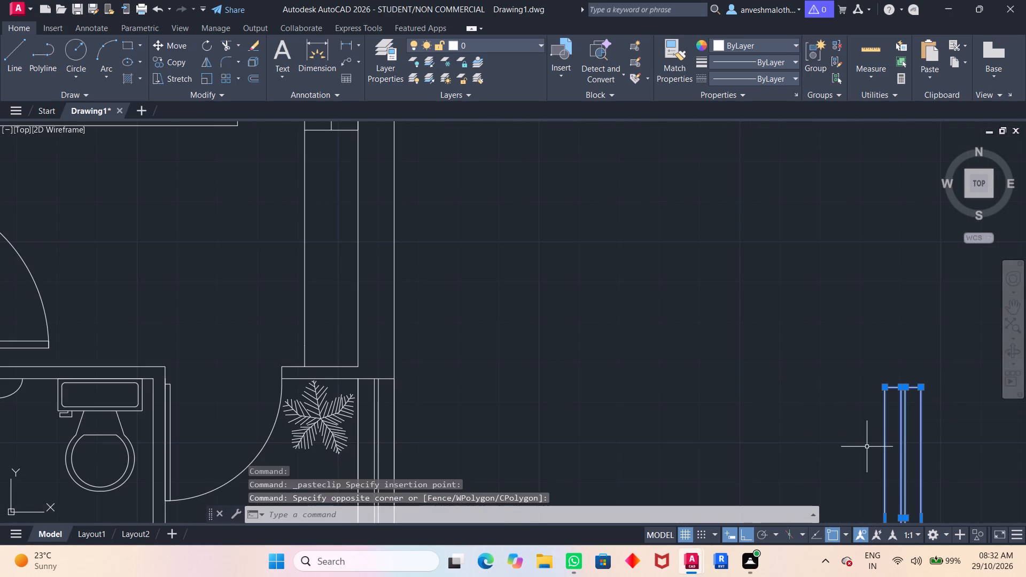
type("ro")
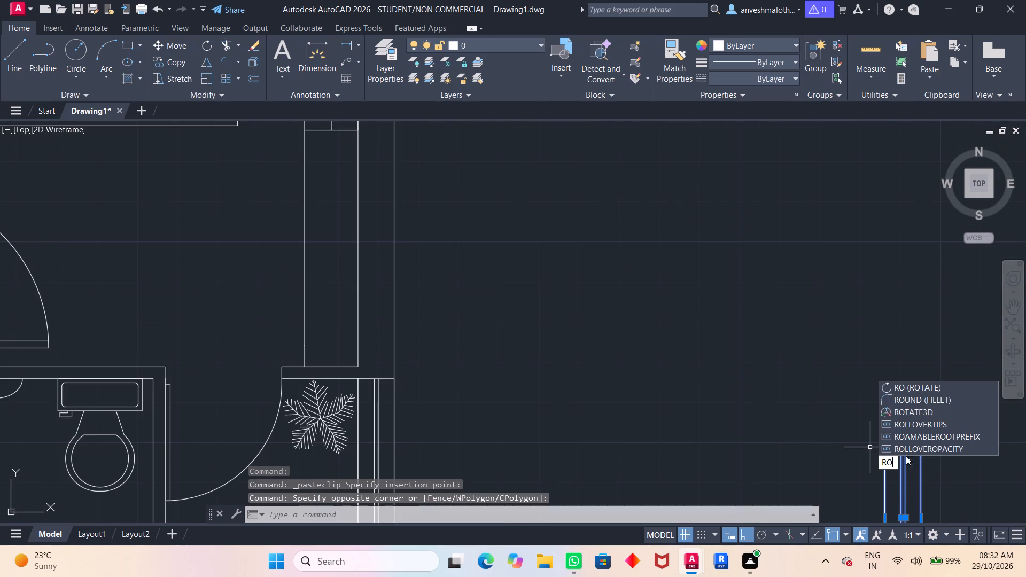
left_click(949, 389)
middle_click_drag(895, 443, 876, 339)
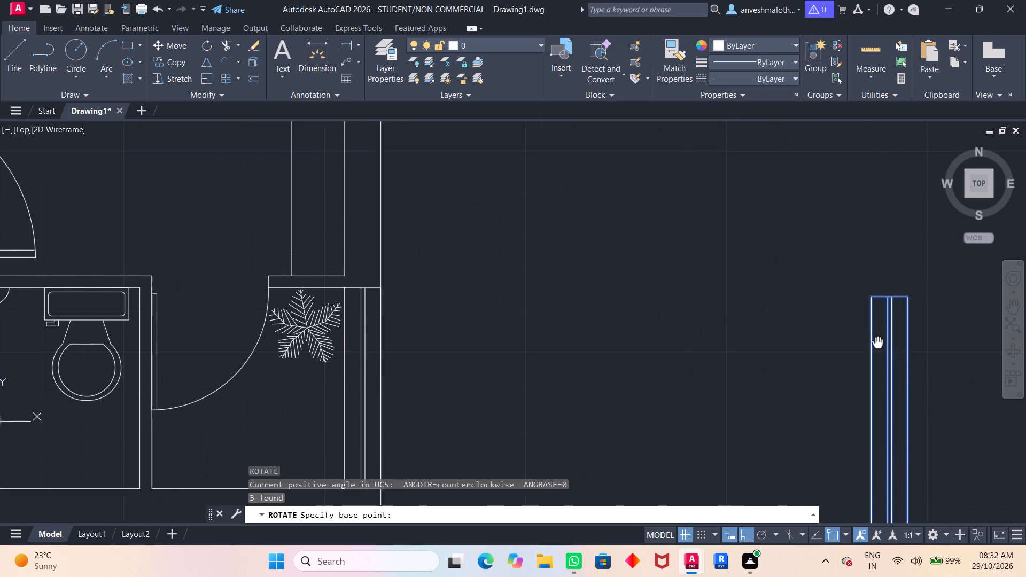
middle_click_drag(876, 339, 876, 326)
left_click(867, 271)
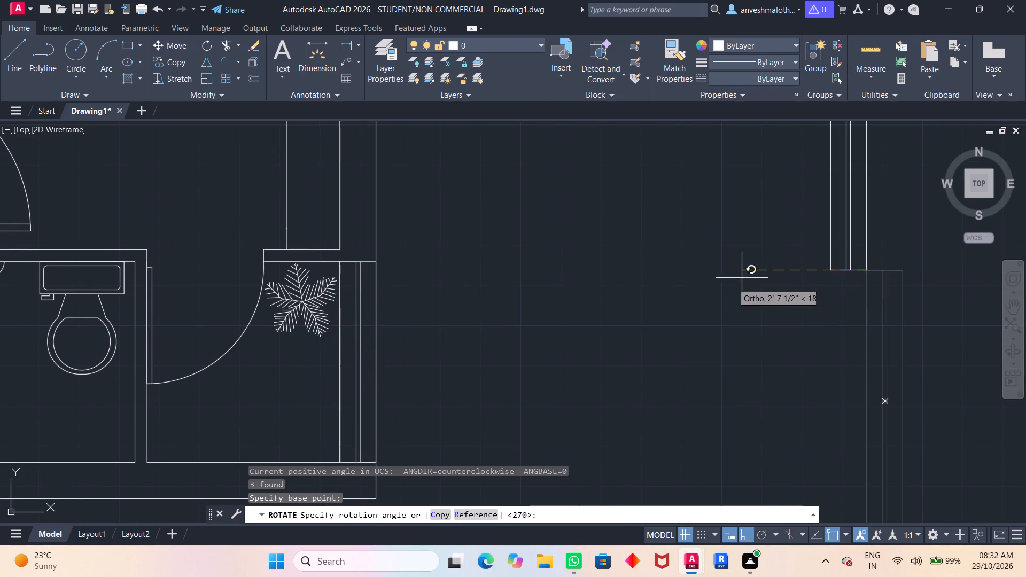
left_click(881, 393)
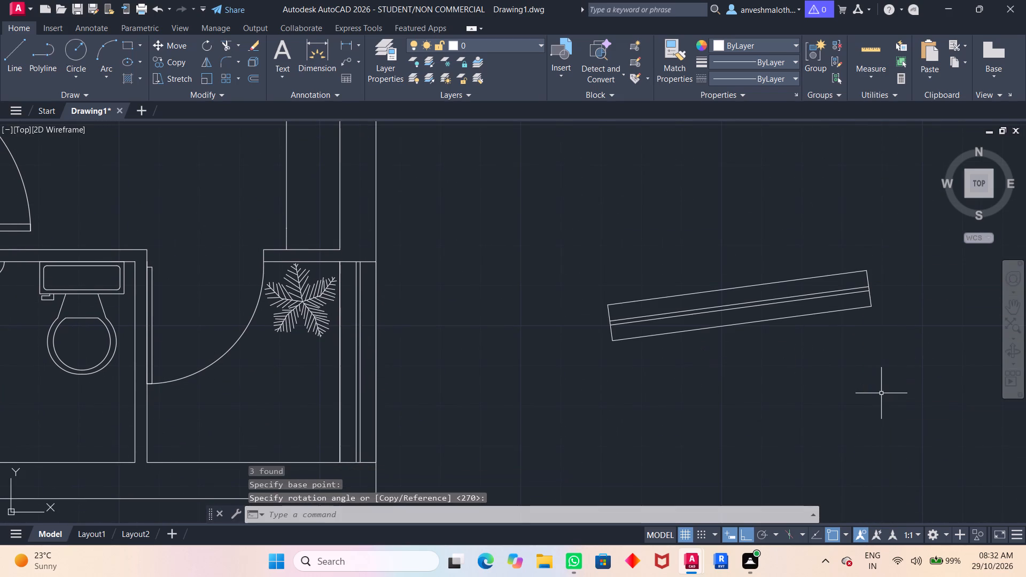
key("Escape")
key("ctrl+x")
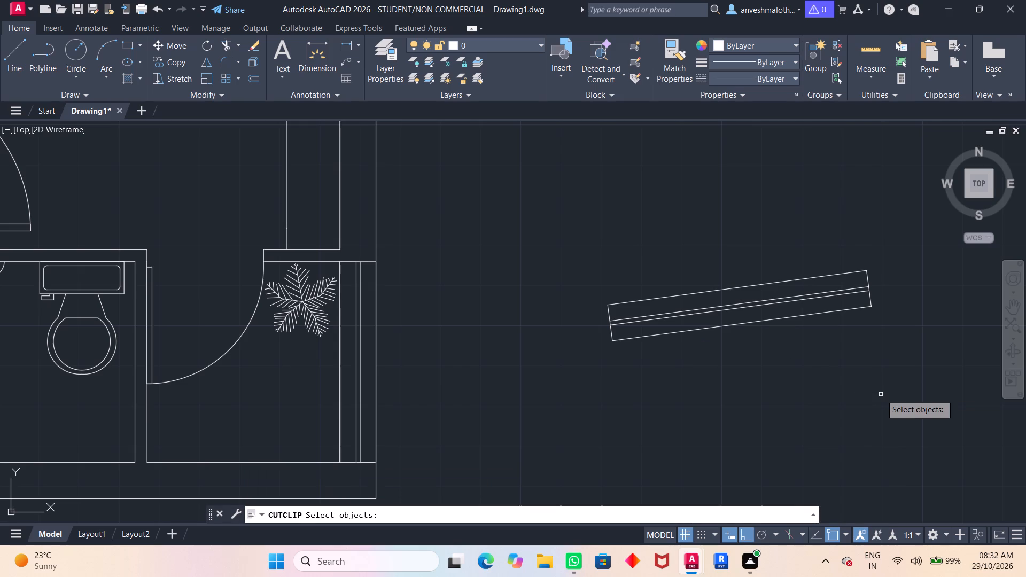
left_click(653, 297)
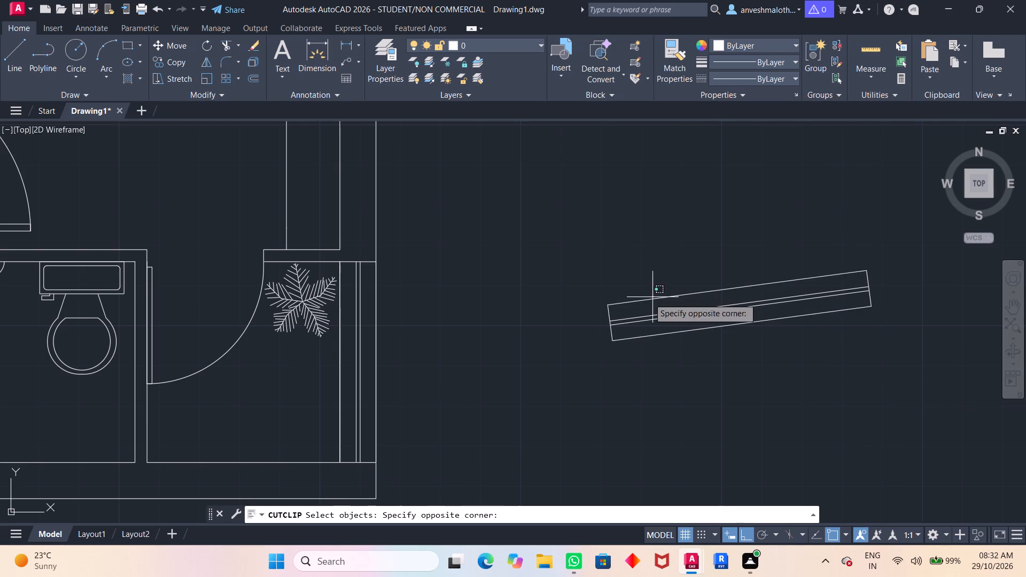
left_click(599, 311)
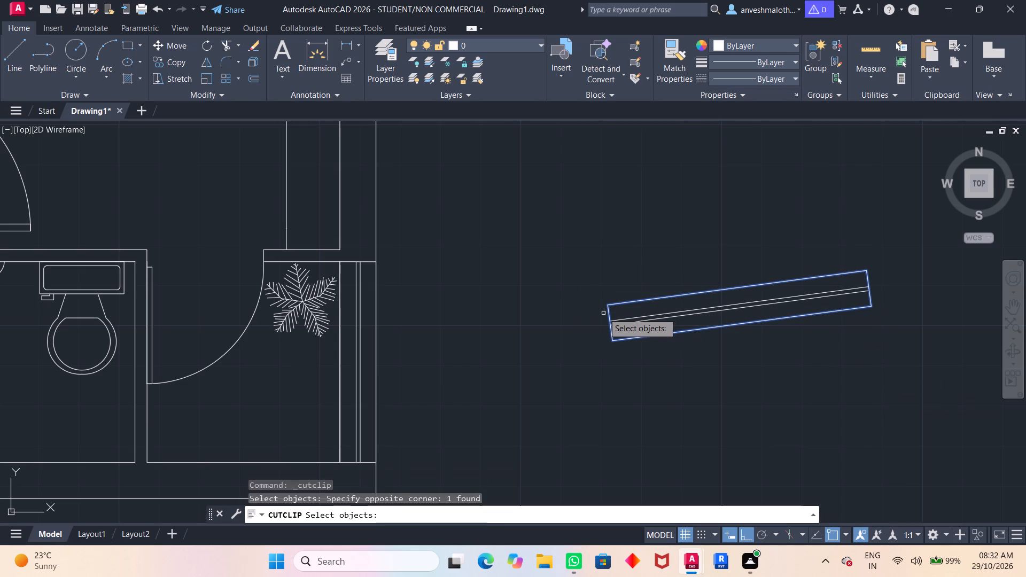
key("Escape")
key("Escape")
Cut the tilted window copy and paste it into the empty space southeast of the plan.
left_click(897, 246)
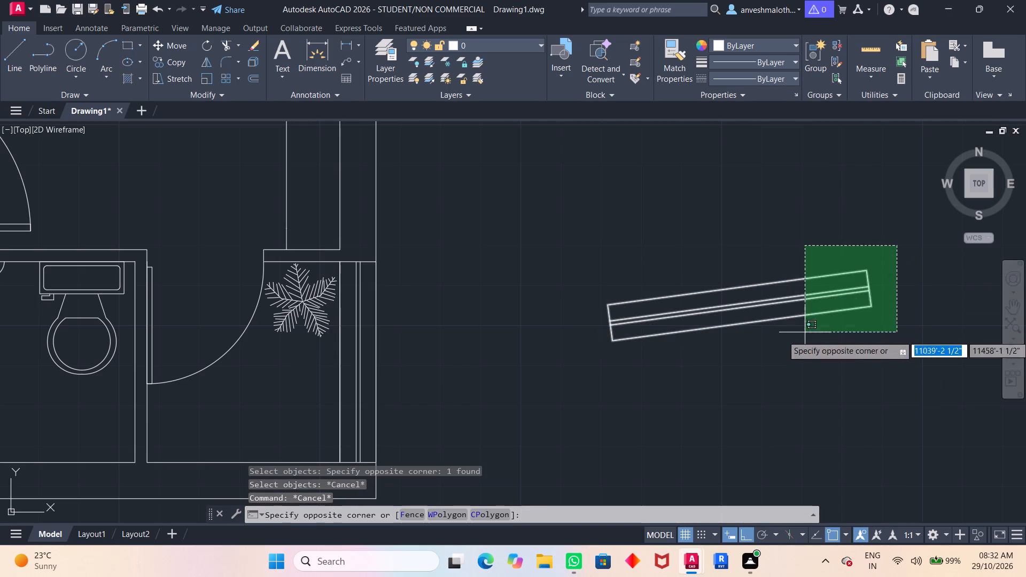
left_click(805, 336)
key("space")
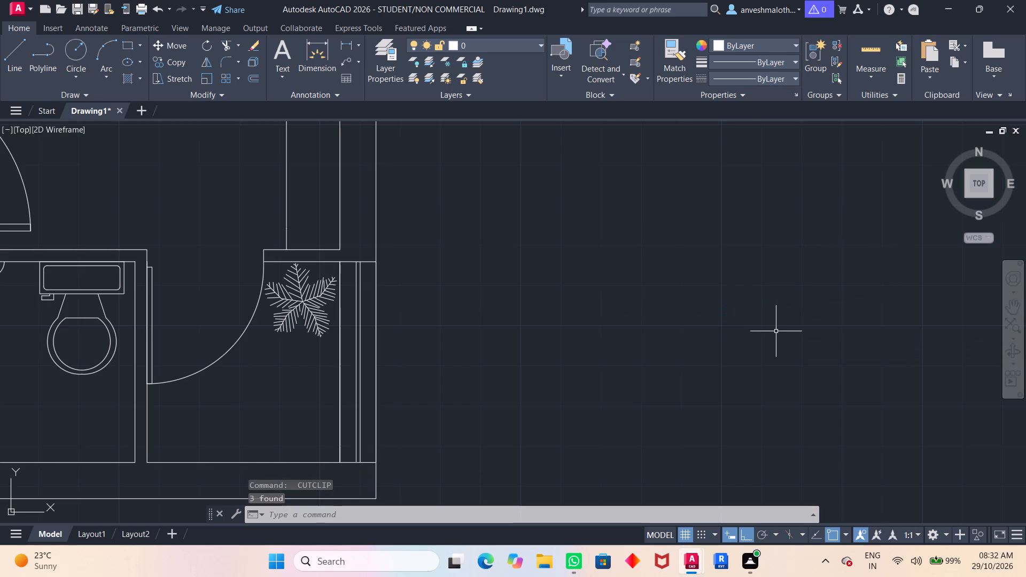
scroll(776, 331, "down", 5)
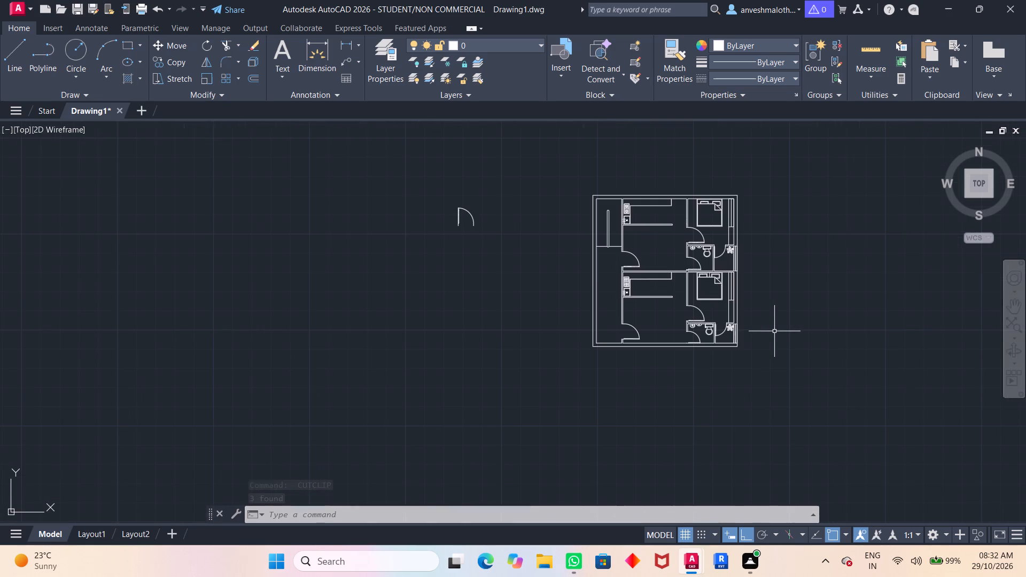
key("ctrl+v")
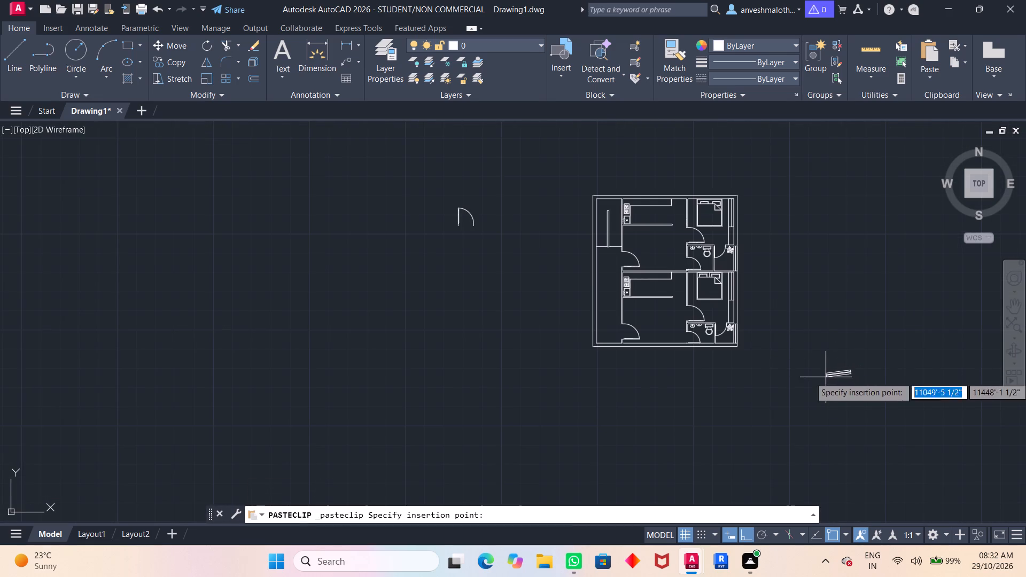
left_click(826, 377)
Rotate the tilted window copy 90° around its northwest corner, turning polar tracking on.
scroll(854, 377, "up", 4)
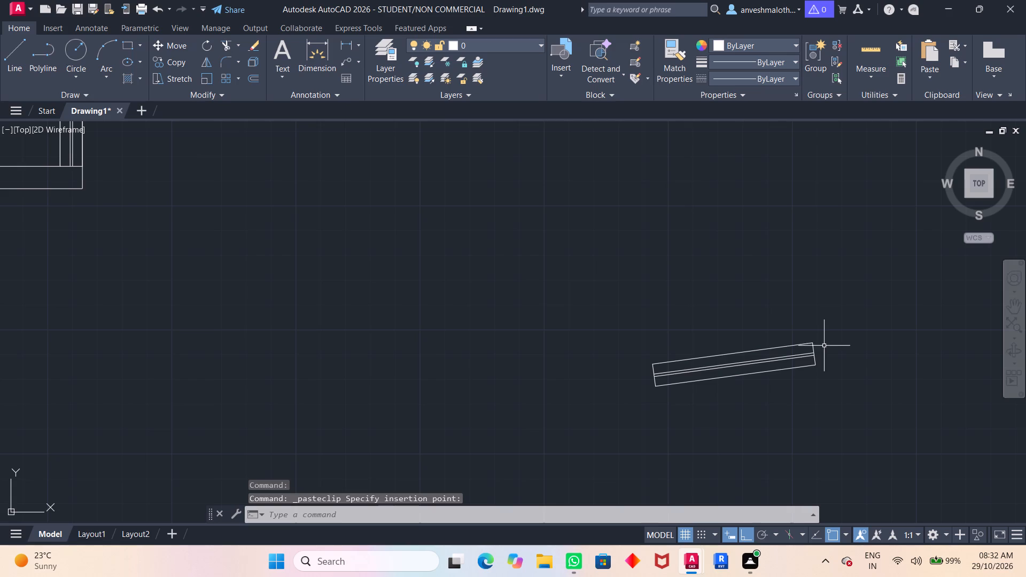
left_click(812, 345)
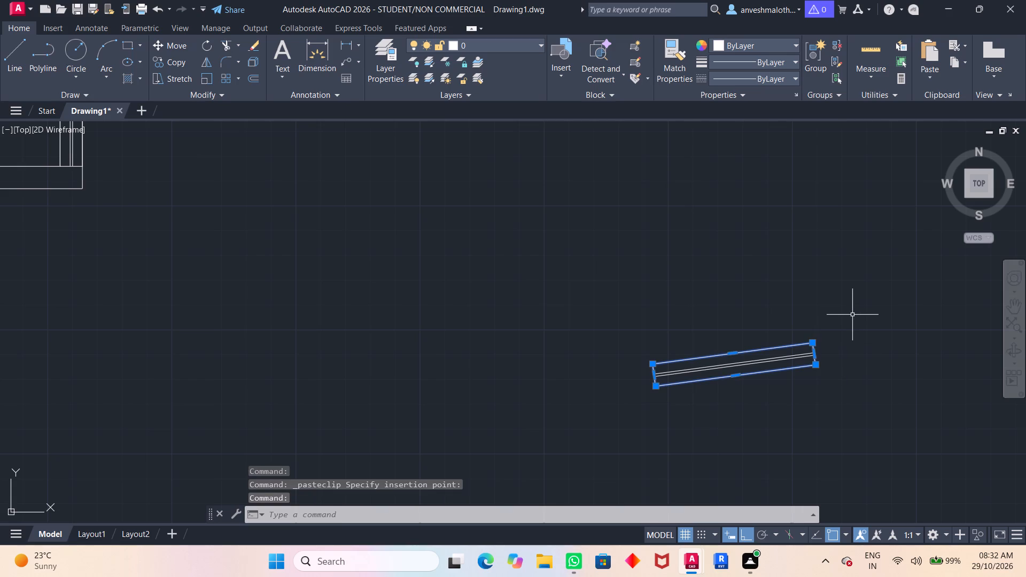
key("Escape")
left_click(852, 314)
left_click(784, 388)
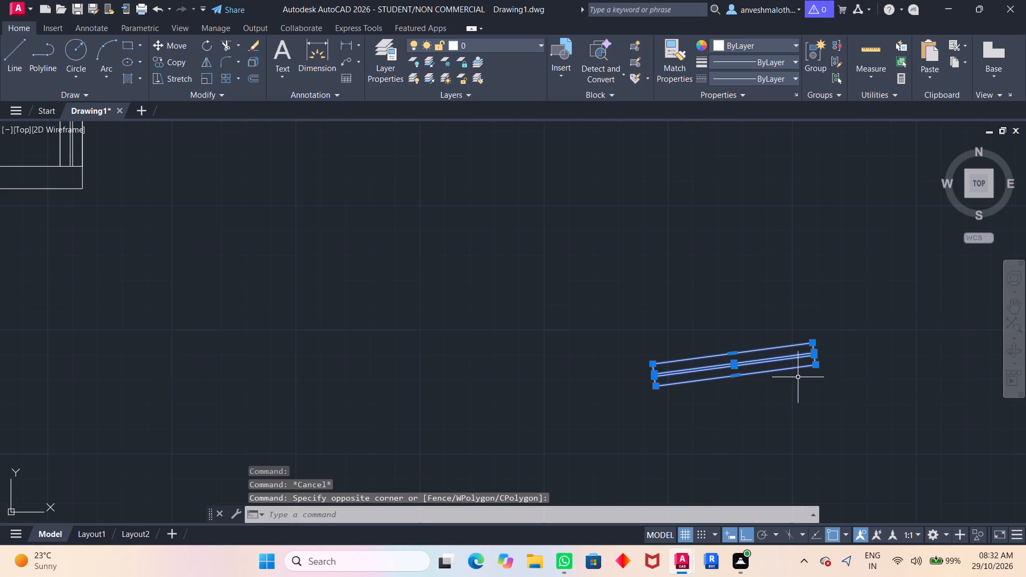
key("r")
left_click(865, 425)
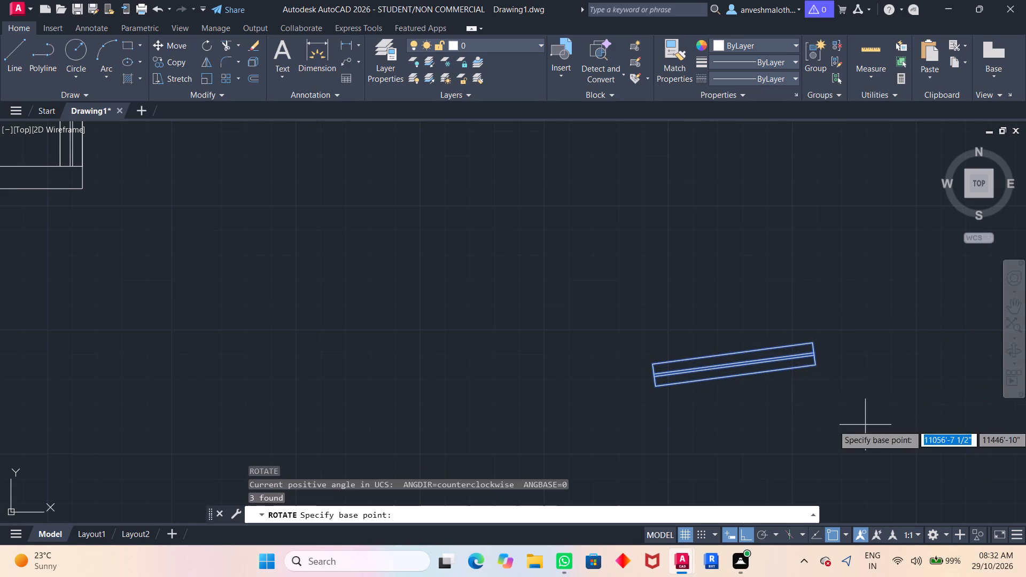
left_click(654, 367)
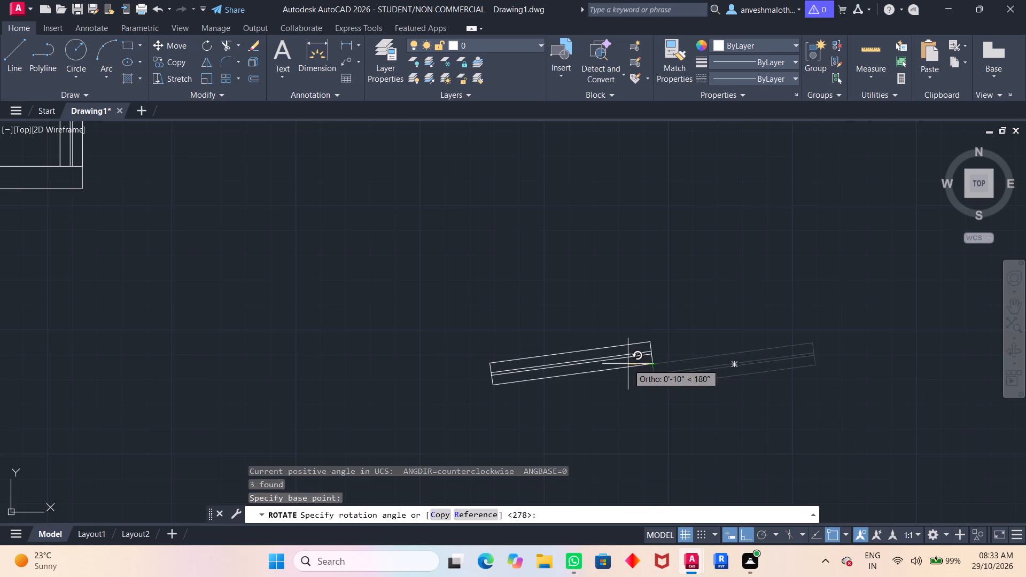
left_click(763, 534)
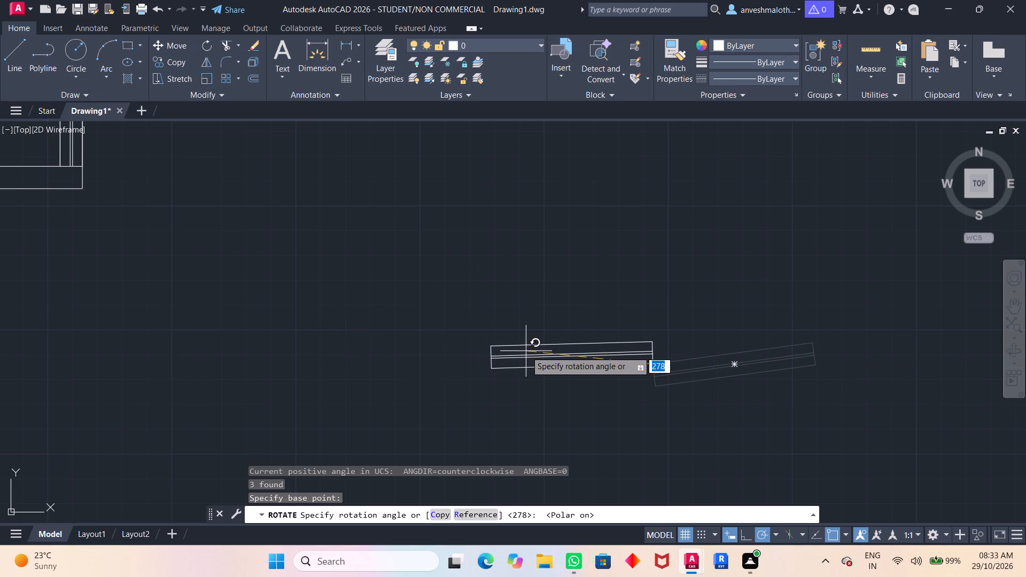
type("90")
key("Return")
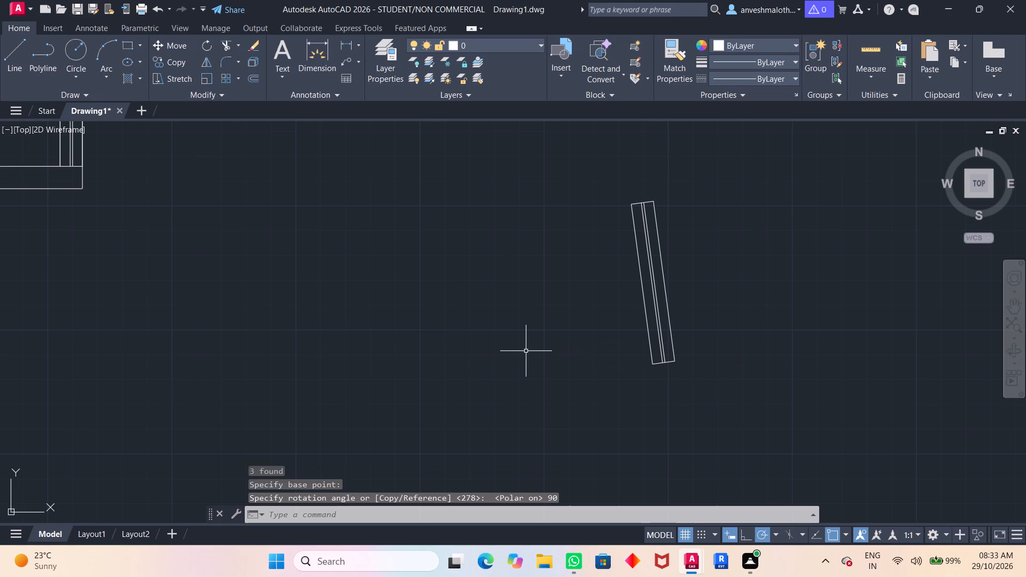
Delete the tilted window copy southeast of the plan, including its two glazing lines.
scroll(570, 359, "down", 1)
left_click_drag(666, 231, 654, 232)
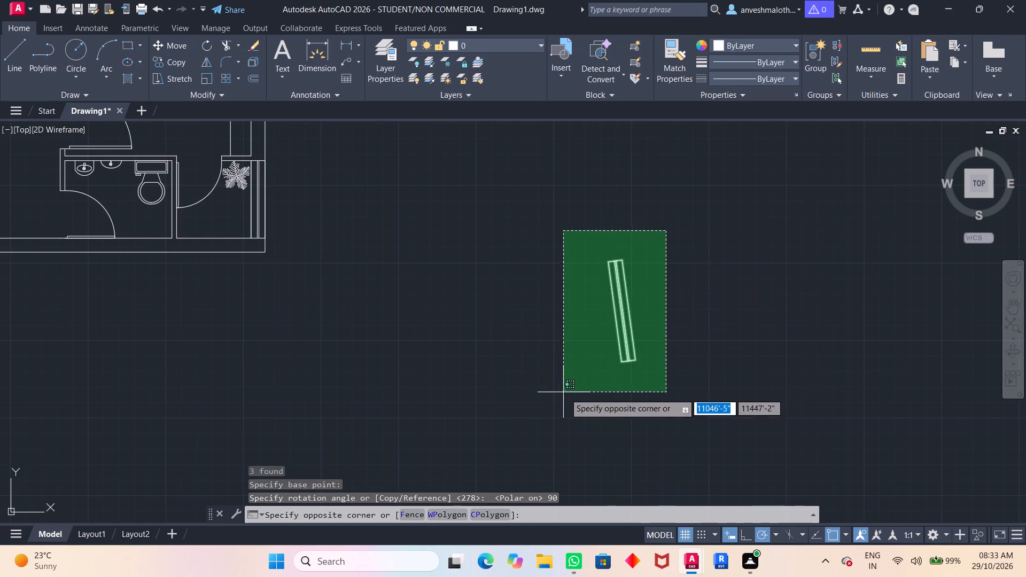
left_click(566, 394)
key("Delete")
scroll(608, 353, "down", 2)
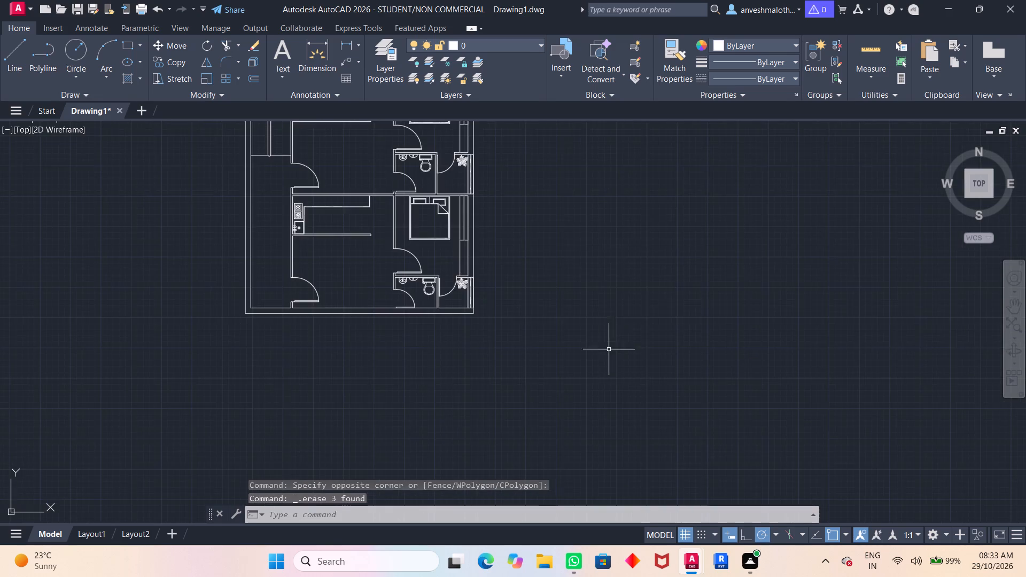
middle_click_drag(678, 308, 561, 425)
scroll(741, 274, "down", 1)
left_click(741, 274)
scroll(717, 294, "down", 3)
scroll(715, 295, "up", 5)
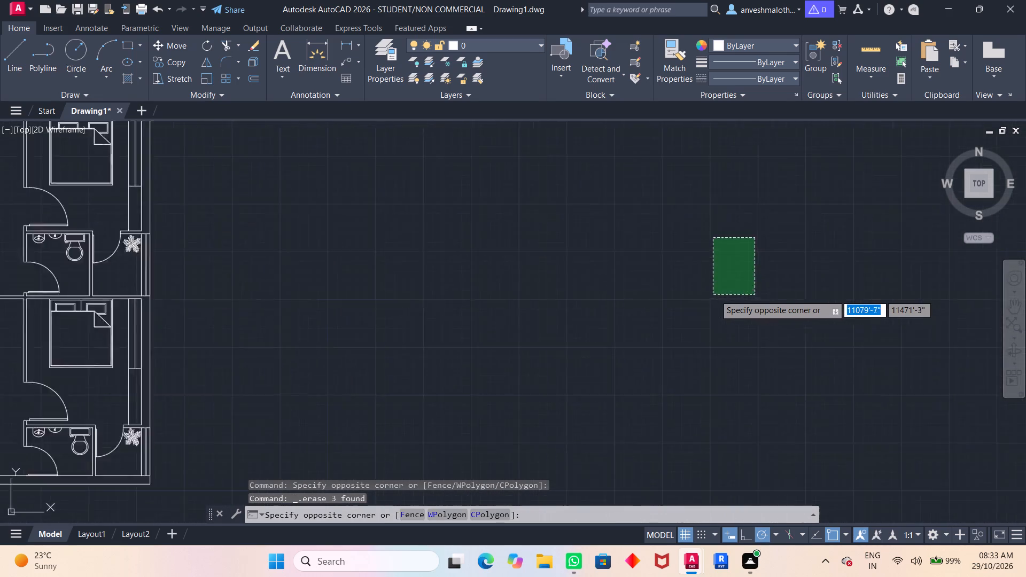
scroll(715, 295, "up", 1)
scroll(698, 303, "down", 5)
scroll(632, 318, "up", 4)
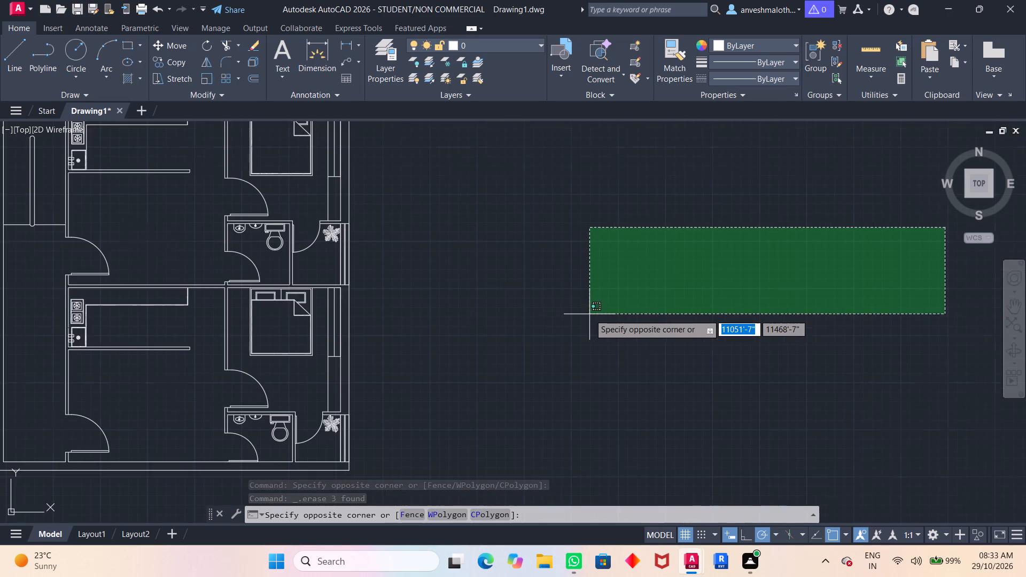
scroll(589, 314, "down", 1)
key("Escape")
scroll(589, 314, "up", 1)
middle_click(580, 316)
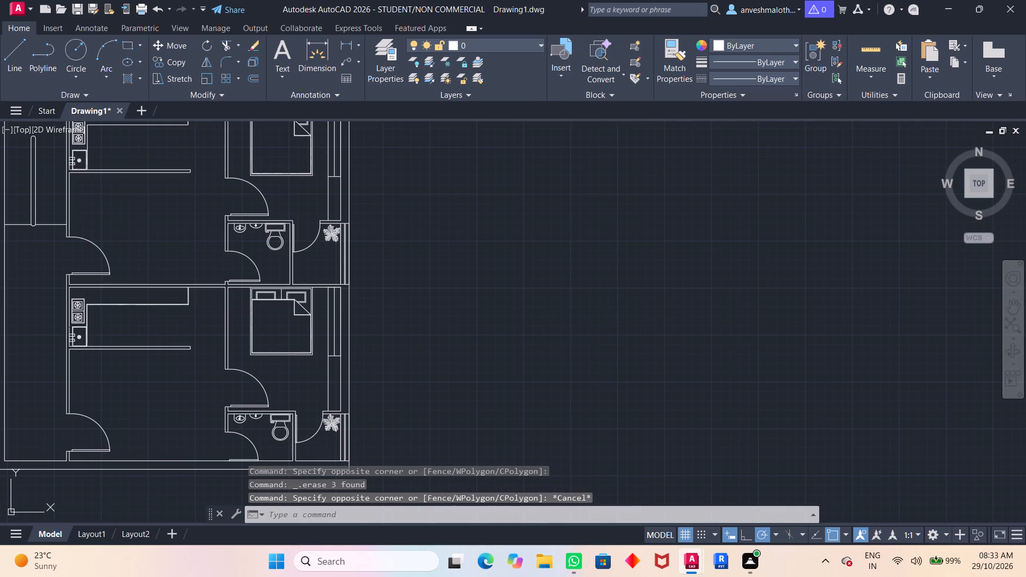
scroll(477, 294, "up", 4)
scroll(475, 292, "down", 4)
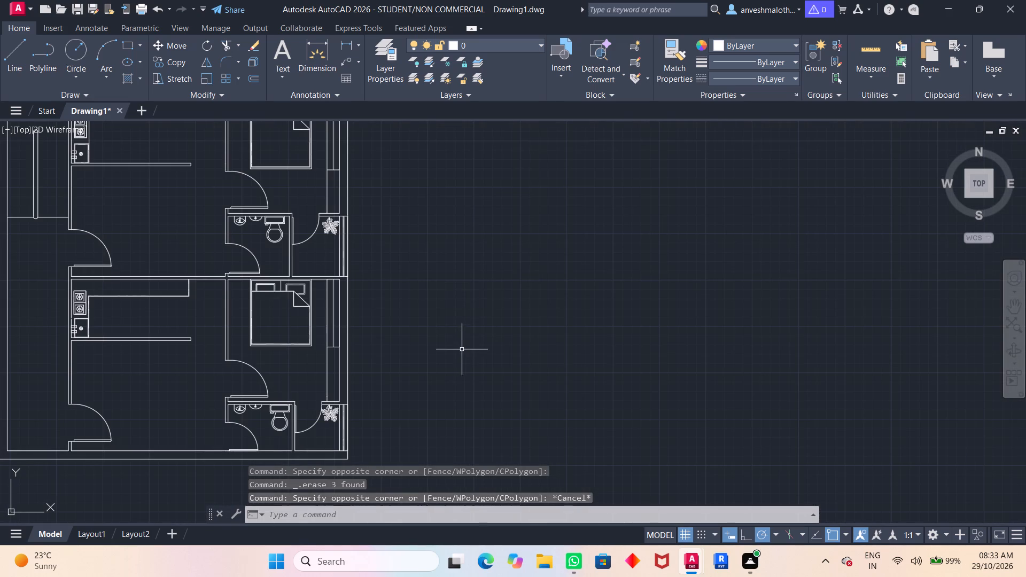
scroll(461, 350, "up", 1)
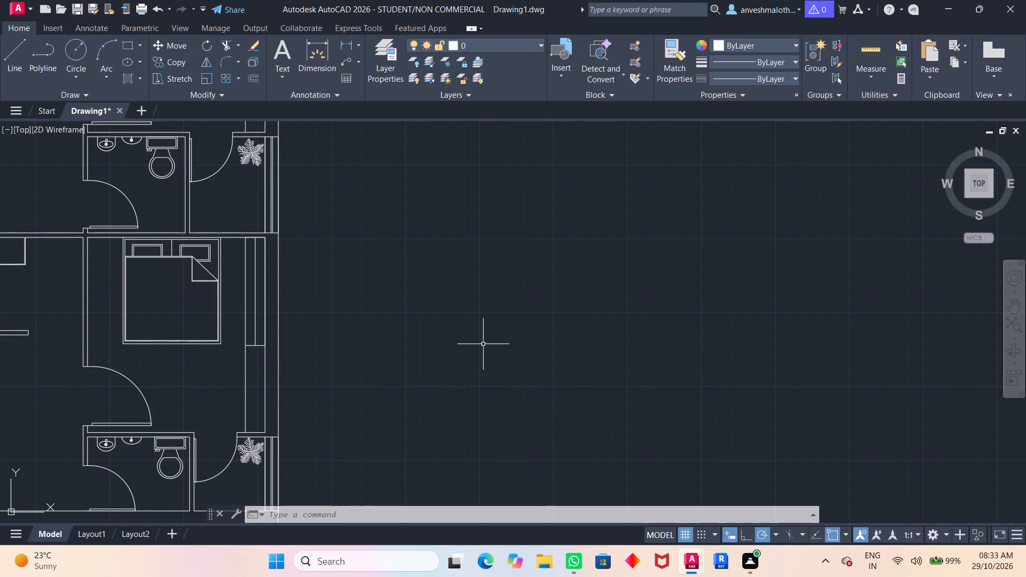
Copy the upper plant room's double-glazed window and paste it into the empty space just east of that room.
middle_click_drag(461, 319, 517, 385)
scroll(317, 198, "up", 4)
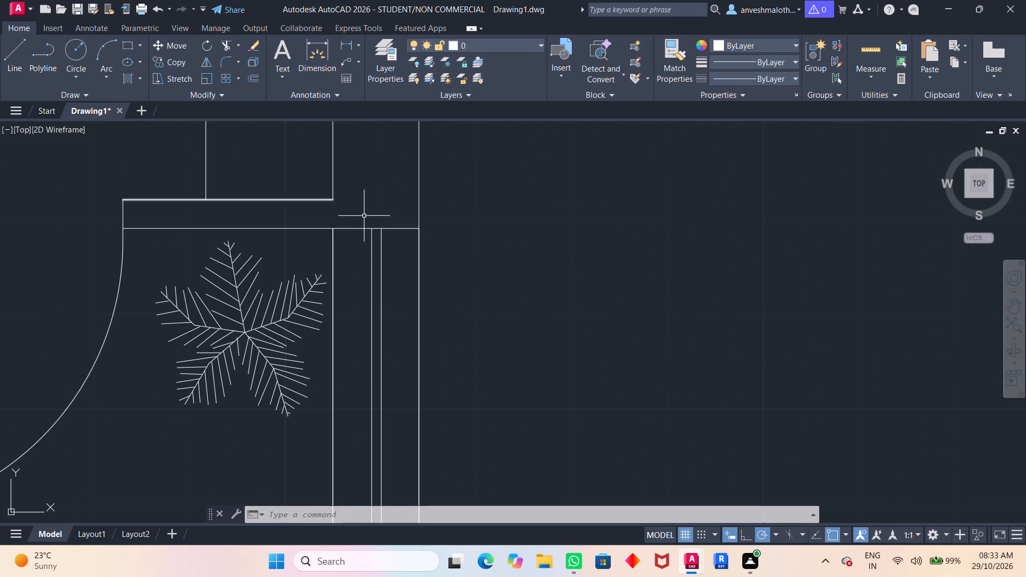
left_click(407, 219)
left_click(360, 254)
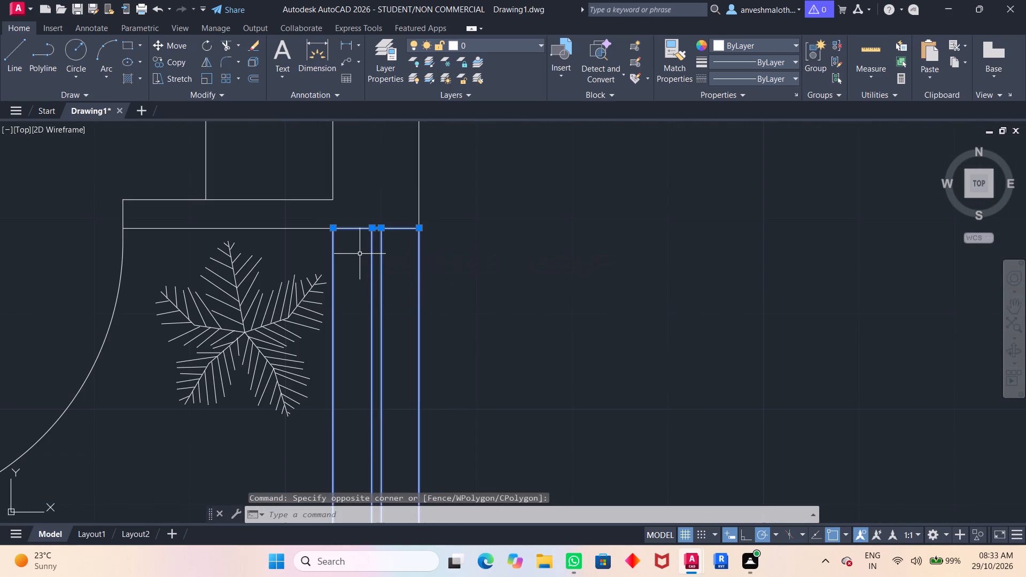
key("ctrl+c")
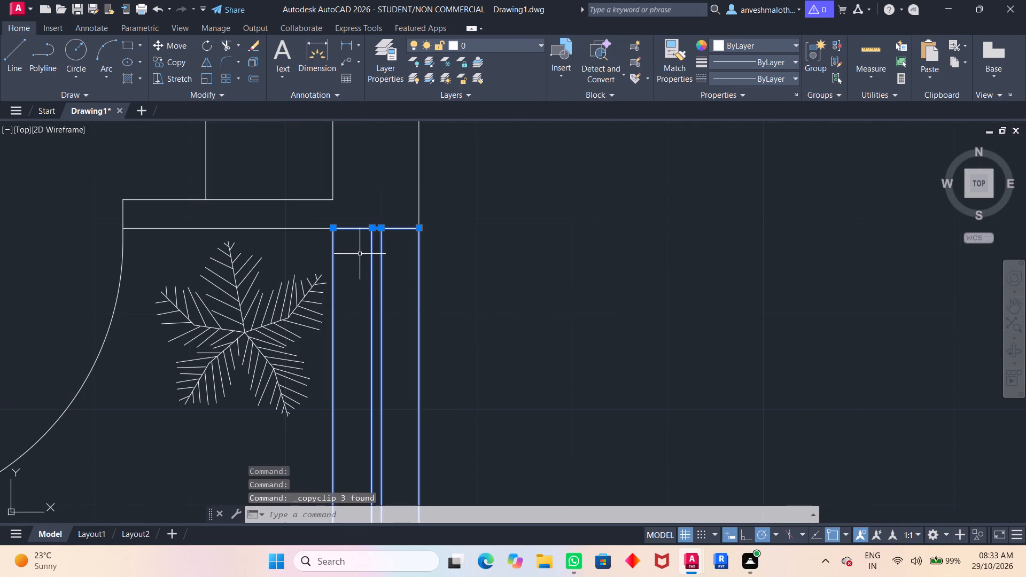
key("ctrl+v")
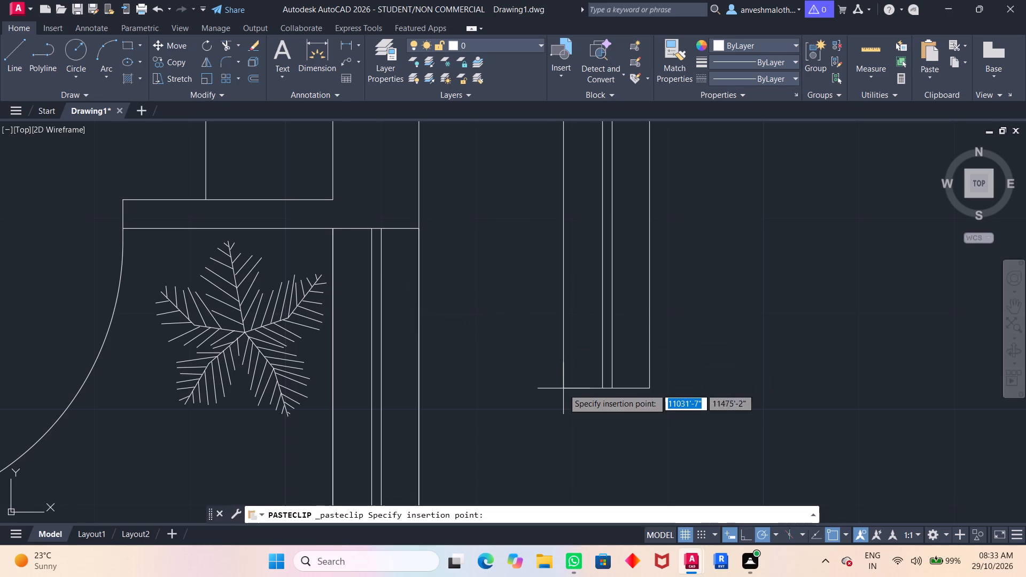
left_click(563, 388)
Rotate the pasted double-glazed window copy clockwise to horizontal about its southeast corner, turning ortho on.
left_click(732, 308)
left_click(489, 323)
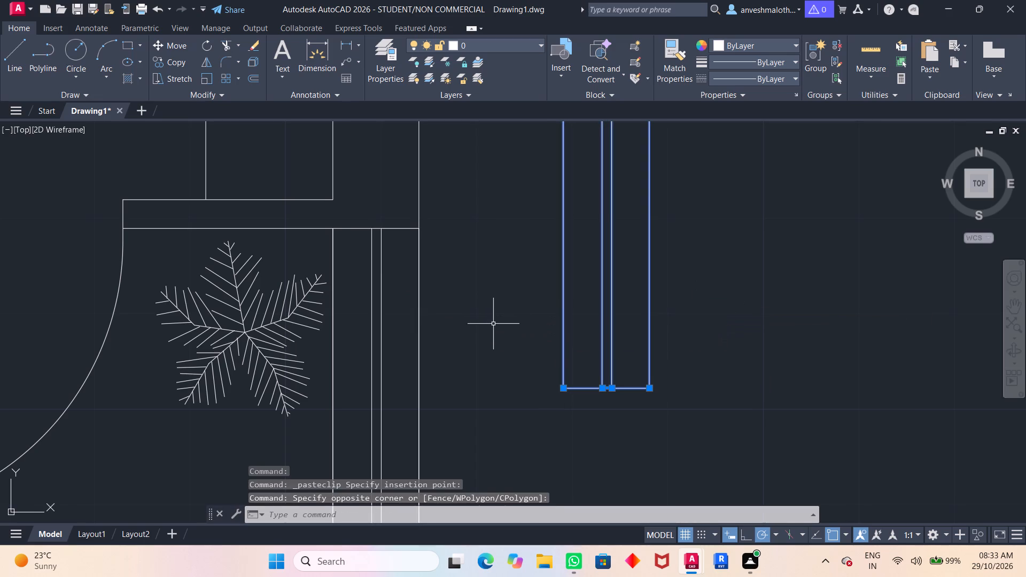
key("r")
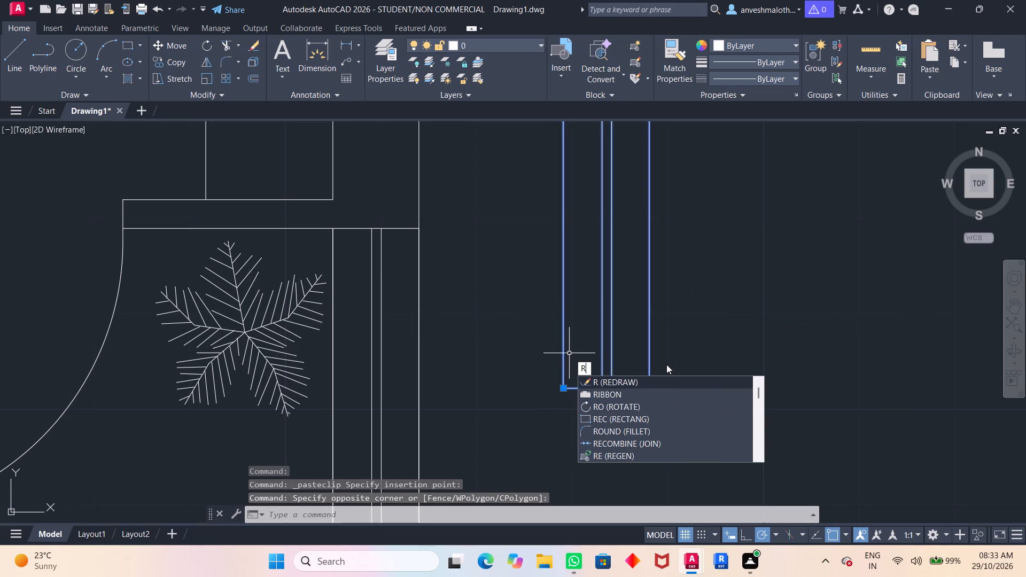
left_click(648, 406)
left_click(652, 391)
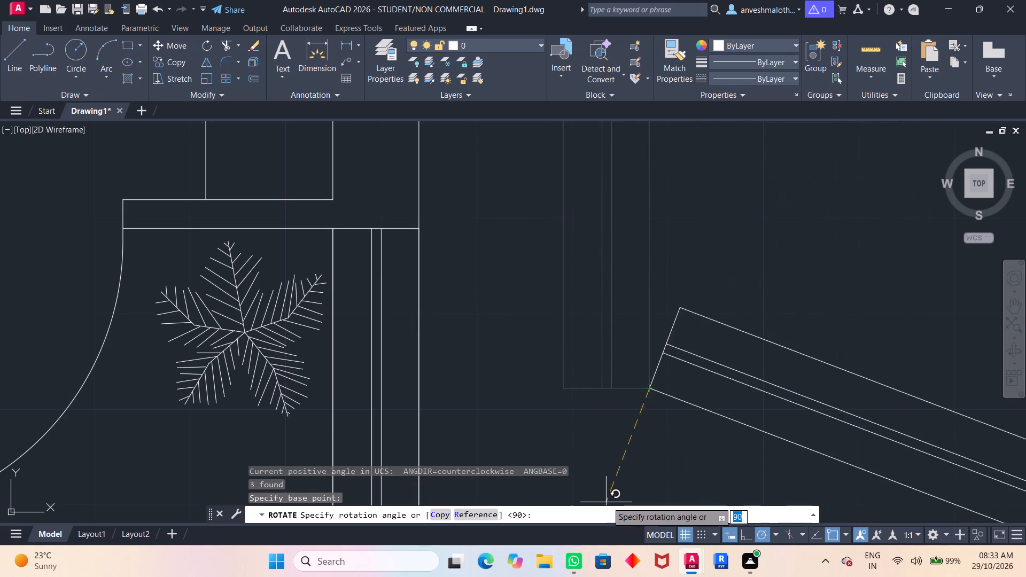
left_click(742, 532)
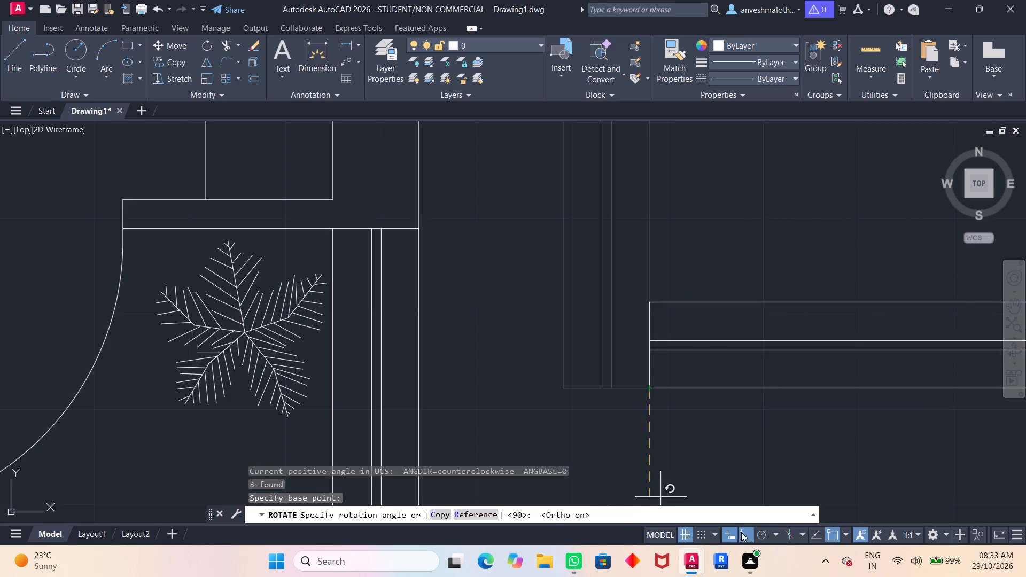
left_click(739, 535)
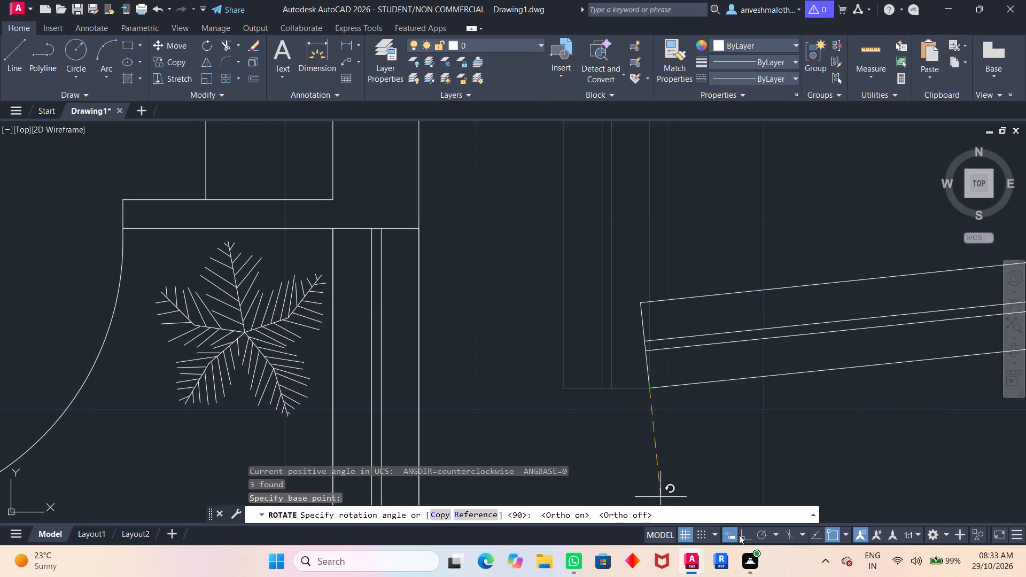
left_click(748, 533)
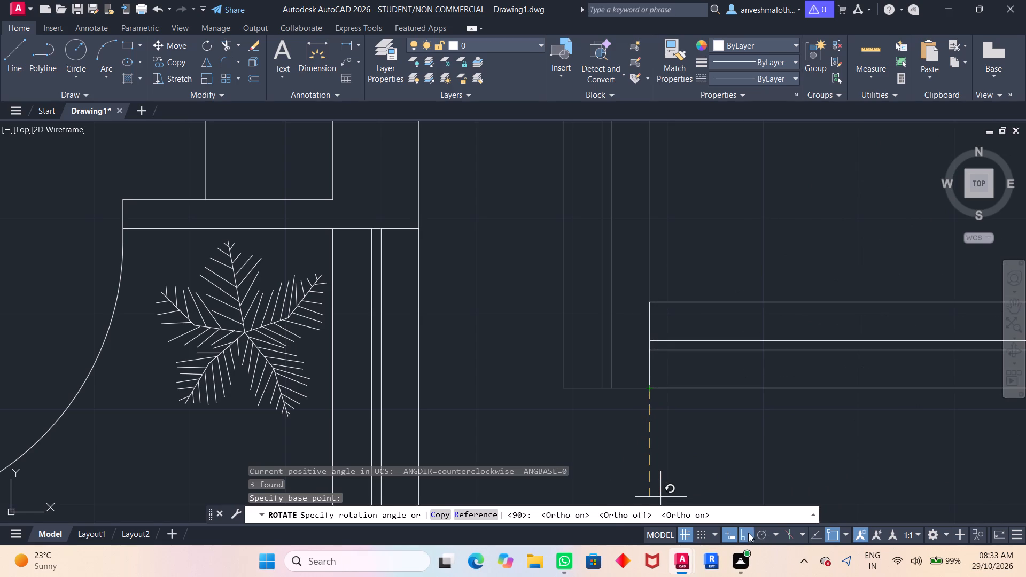
left_click(747, 488)
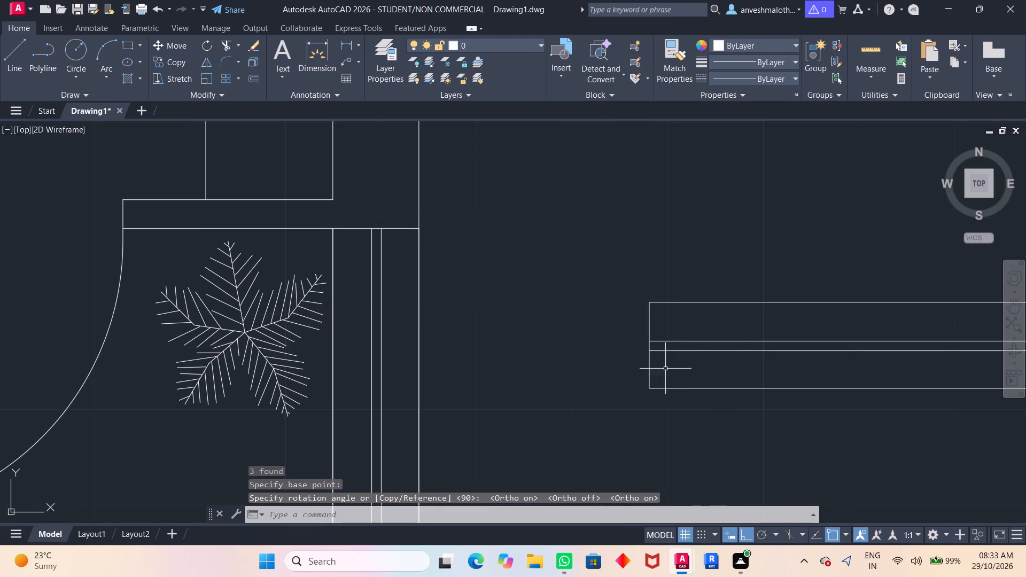
Move the horizontal window copy by its southwest corner onto the south wall's outer line below the lower plant room, turning polar tracking on.
scroll(678, 353, "down", 3)
left_click(749, 336)
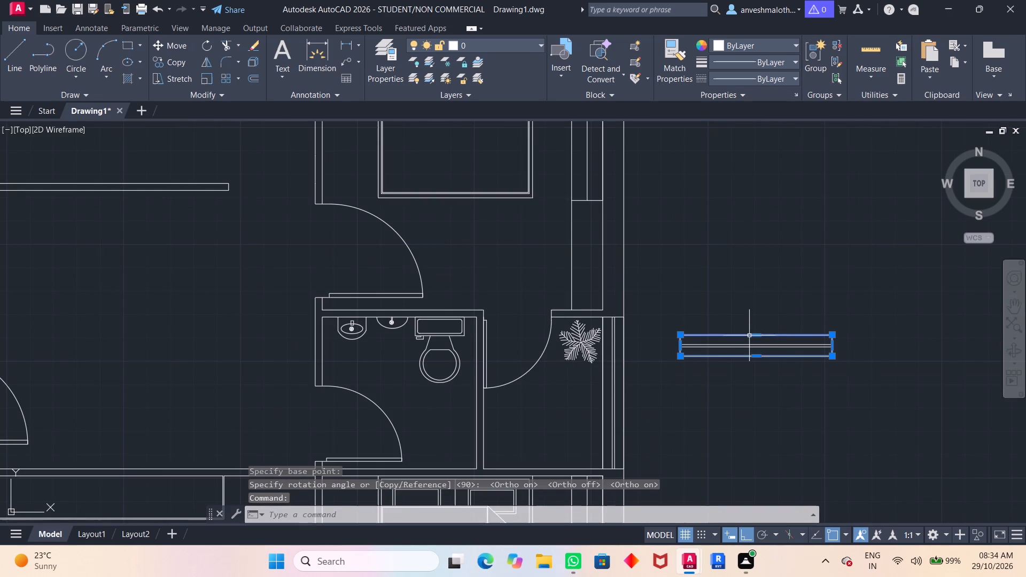
left_click(865, 287)
left_click(798, 407)
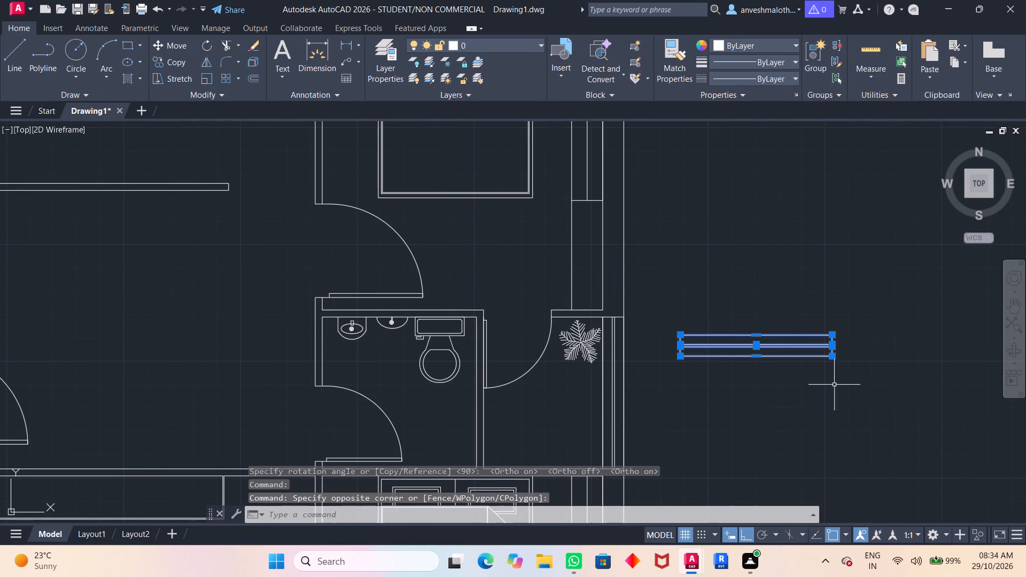
key("m")
key("Return")
left_click(680, 359)
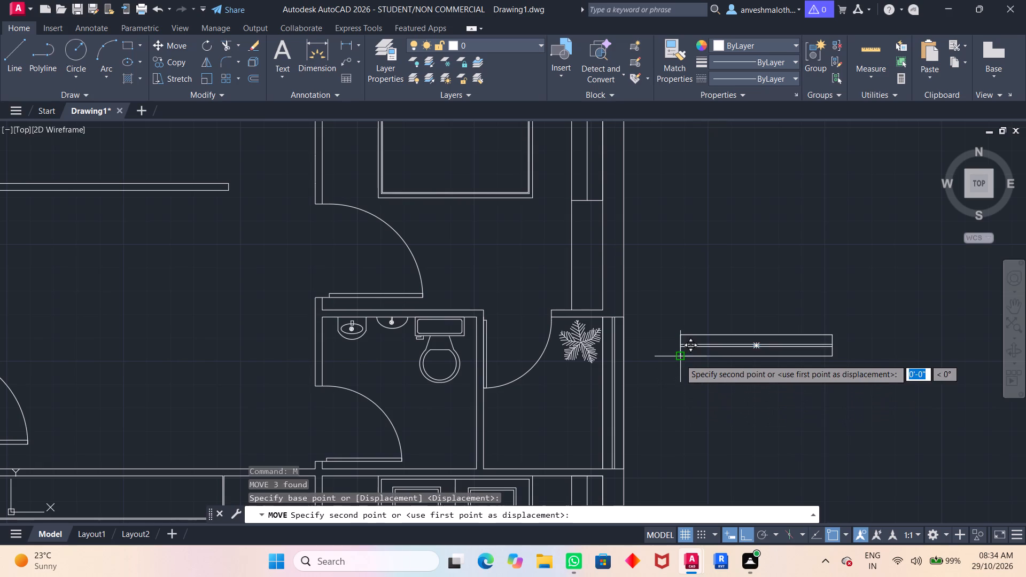
scroll(672, 364, "down", 1)
middle_click_drag(672, 365, 588, 277)
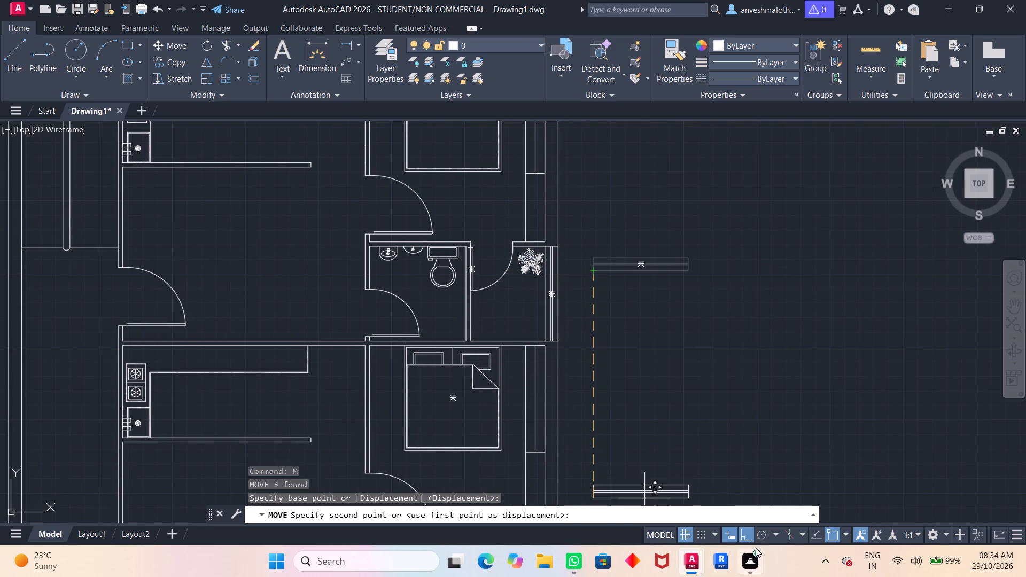
left_click(766, 533)
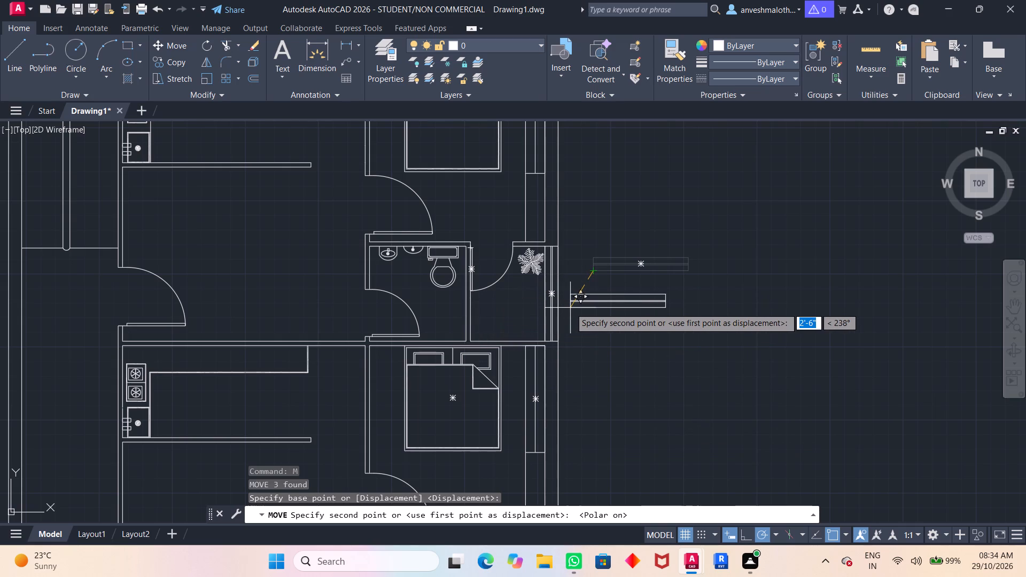
scroll(570, 308, "down", 2)
middle_click_drag(559, 318, 576, 280)
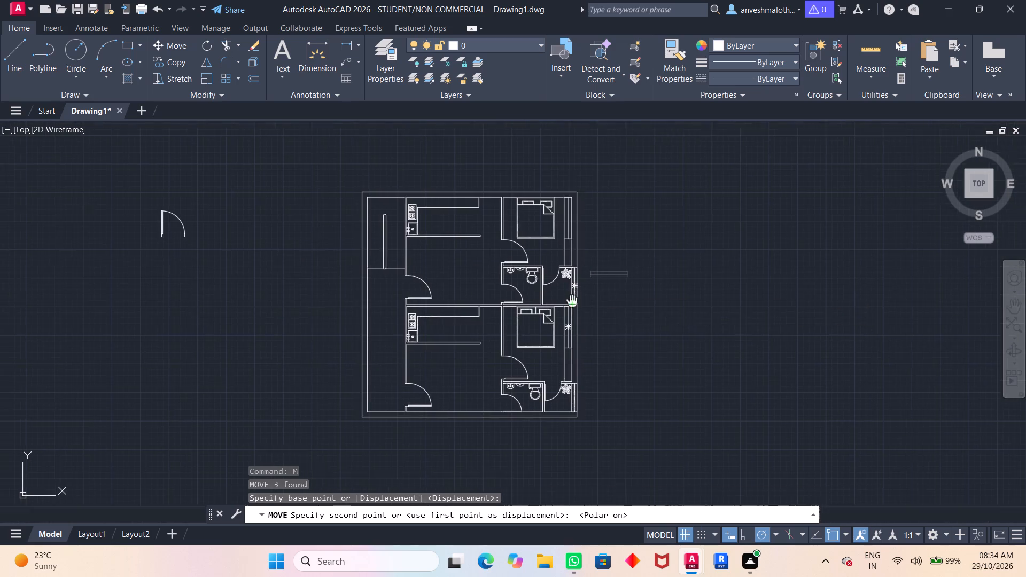
middle_click_drag(576, 280, 573, 231)
scroll(550, 356, "up", 2)
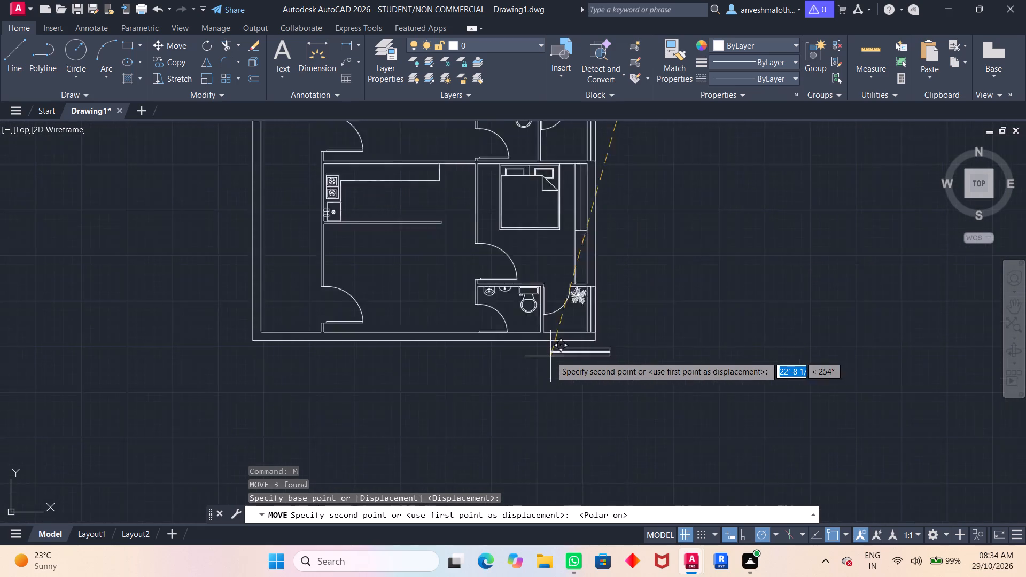
scroll(550, 356, "up", 2)
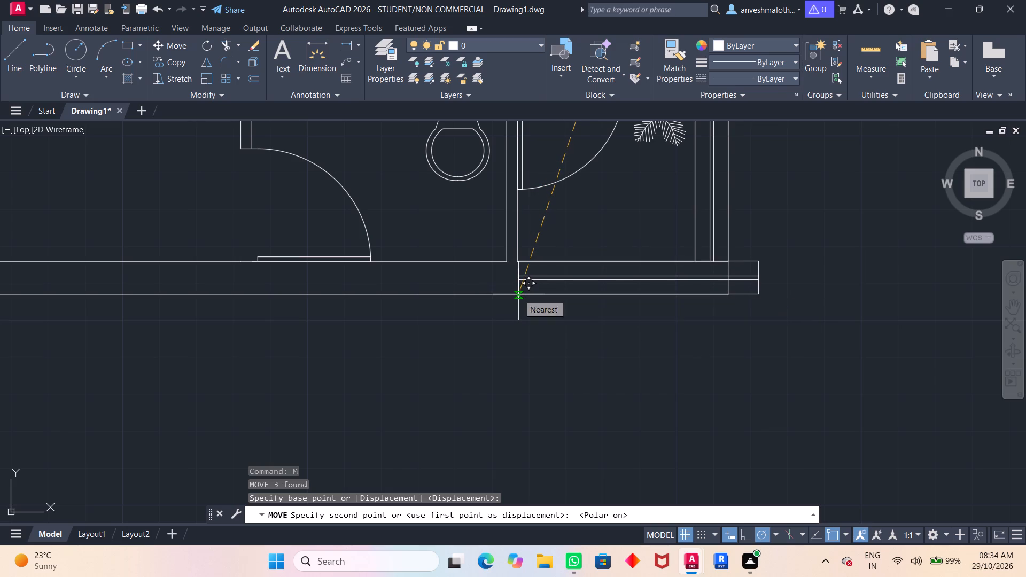
left_click(517, 295)
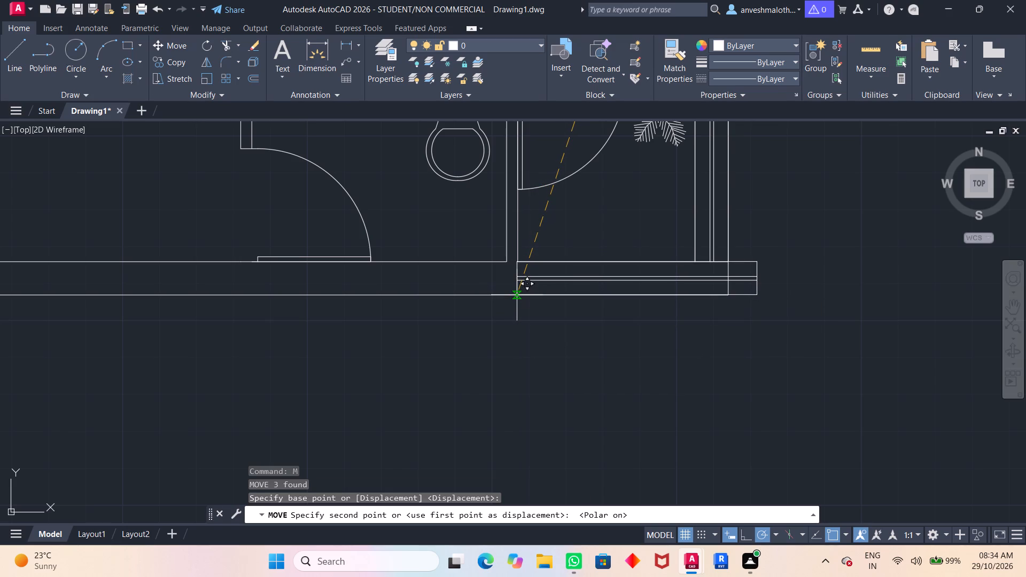
Move the south window by its northwest corner onto the lower end of the lower plant room's west wall line.
scroll(524, 284, "up", 4)
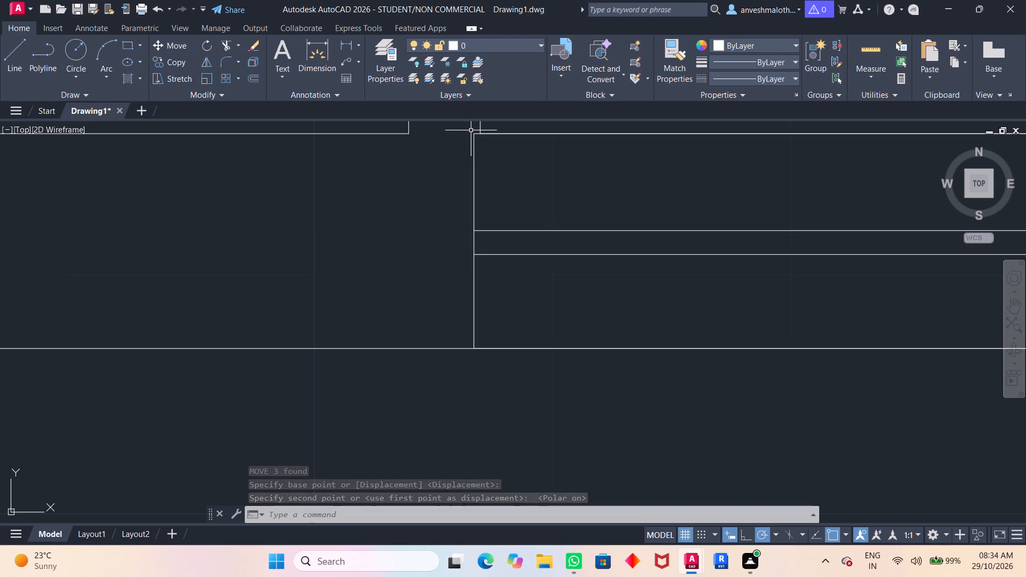
left_click(534, 149)
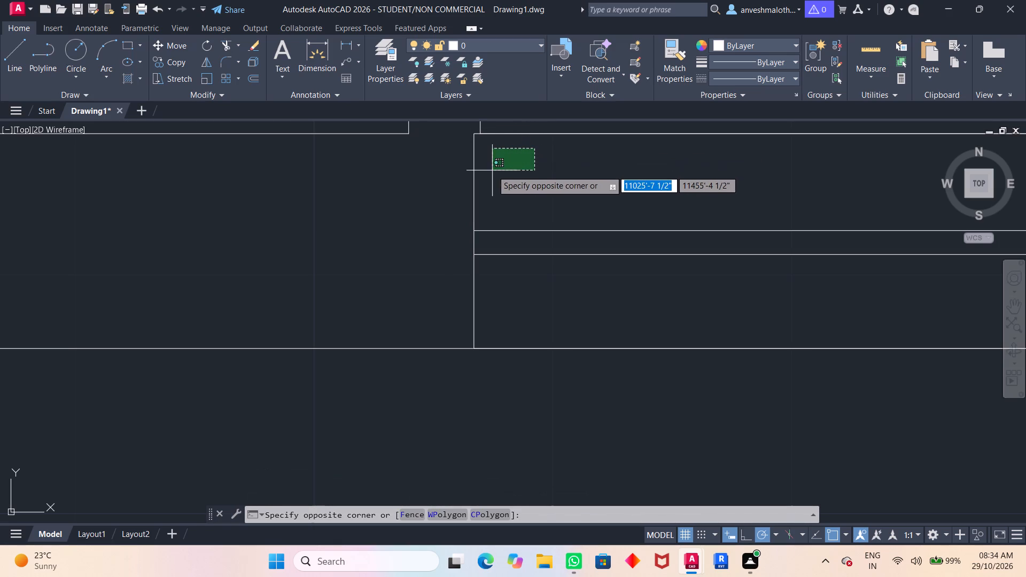
left_click(468, 266)
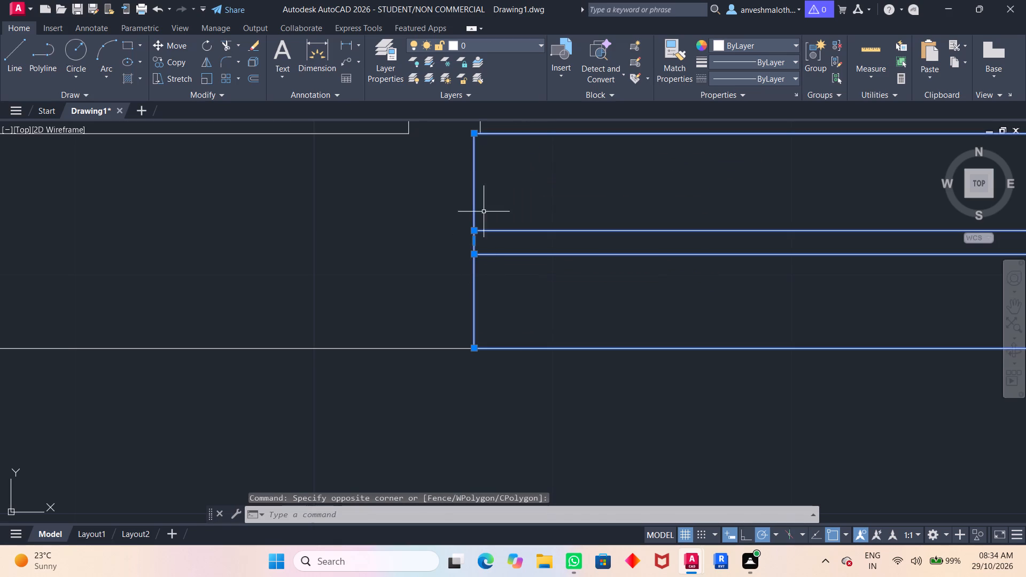
key("space")
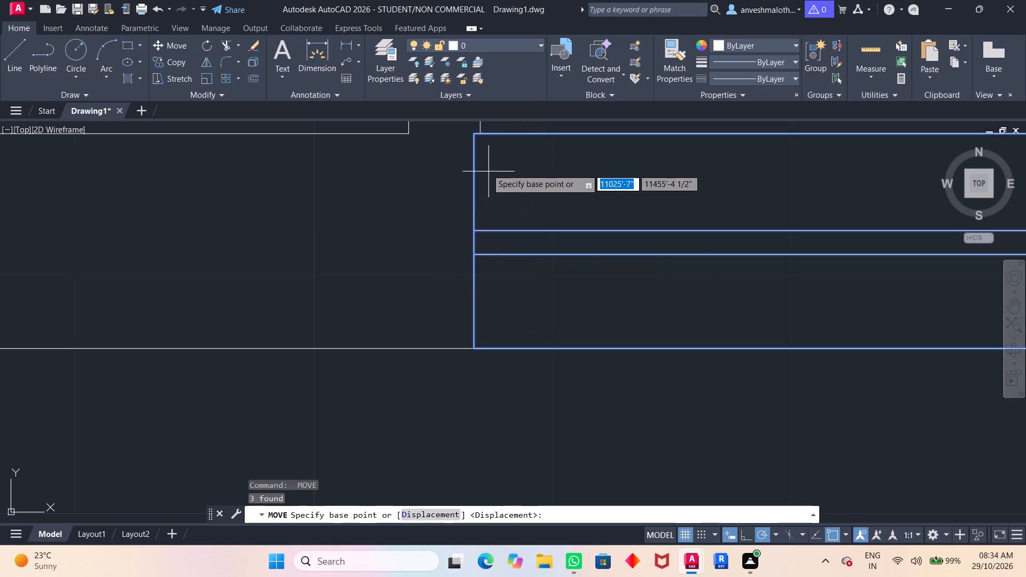
scroll(471, 139, "up", 3)
middle_click_drag(474, 132, 470, 141)
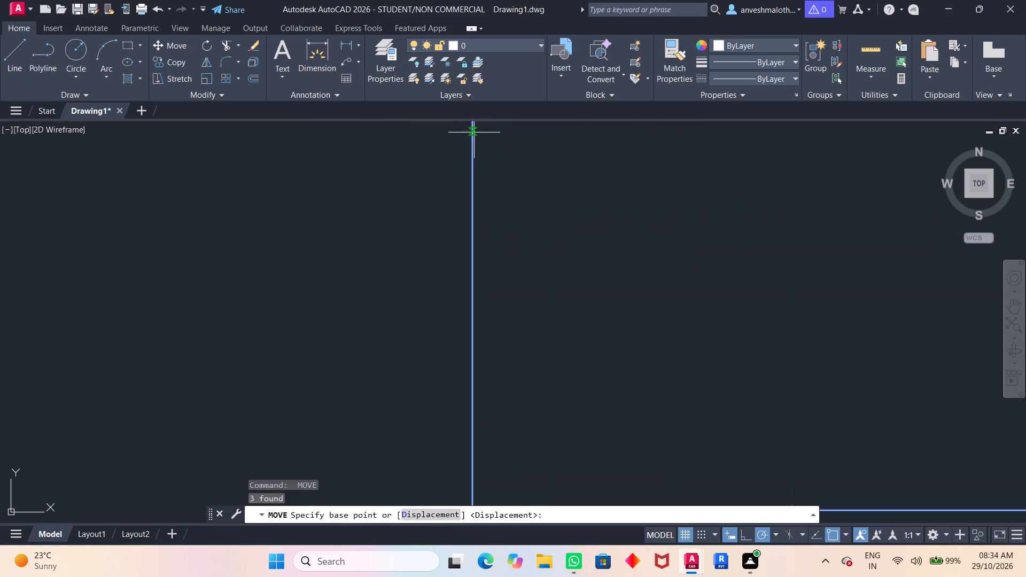
middle_click_drag(470, 141, 455, 287)
left_click(456, 274)
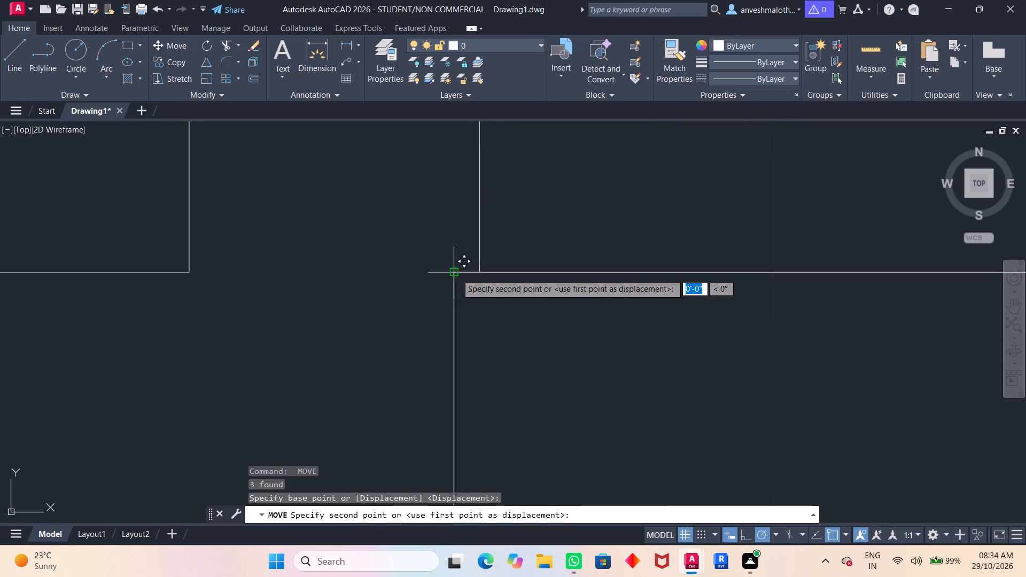
left_click(476, 271)
scroll(481, 278, "down", 4)
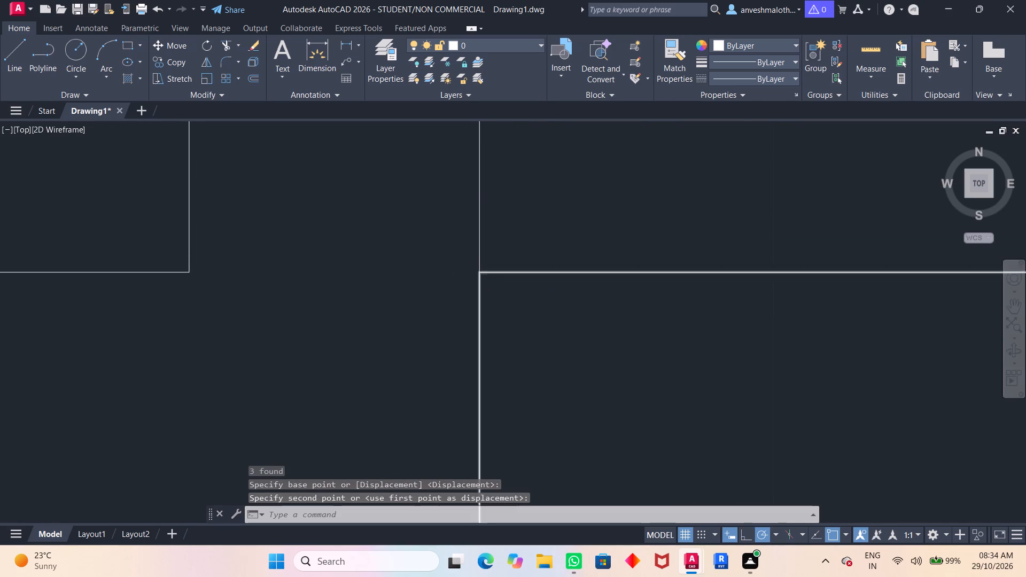
Trim off the part of the south window that overhangs the building's east outer wall line.
middle_click_drag(1025, 320, 313, 331)
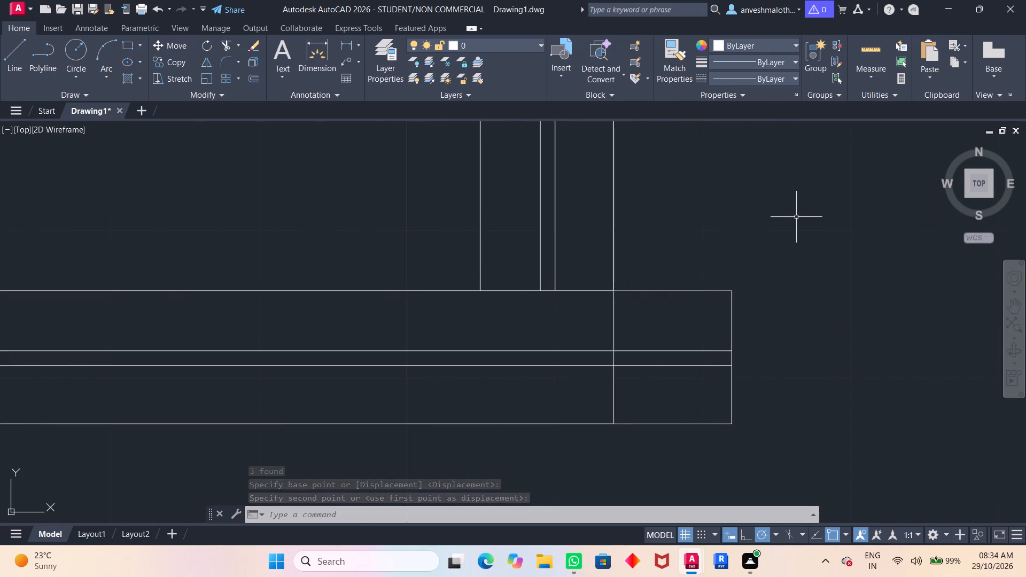
type("tr")
key("Return")
left_click(776, 222)
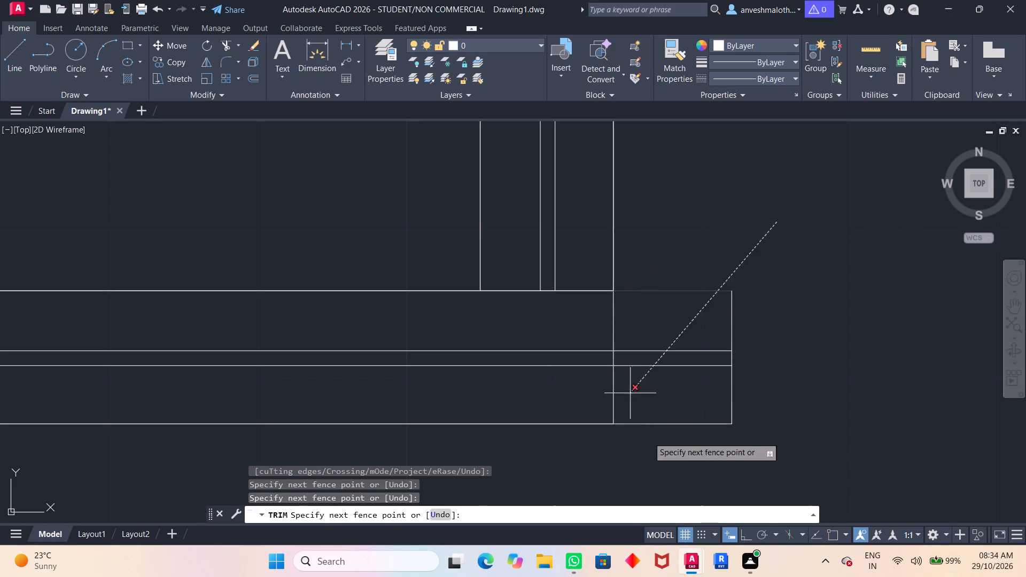
left_click(658, 453)
left_click_drag(819, 379, 663, 246)
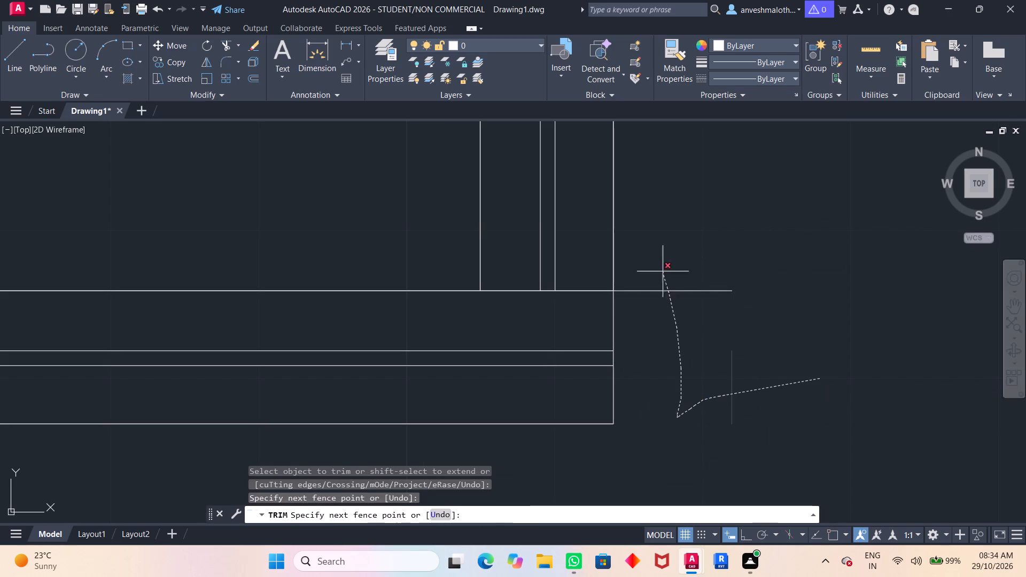
left_click_drag(663, 246, 664, 241)
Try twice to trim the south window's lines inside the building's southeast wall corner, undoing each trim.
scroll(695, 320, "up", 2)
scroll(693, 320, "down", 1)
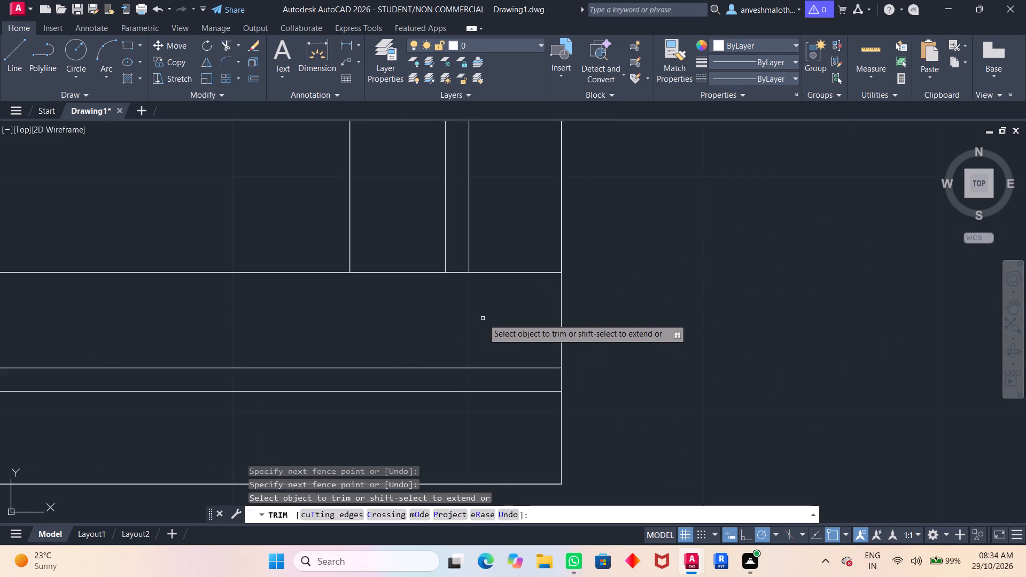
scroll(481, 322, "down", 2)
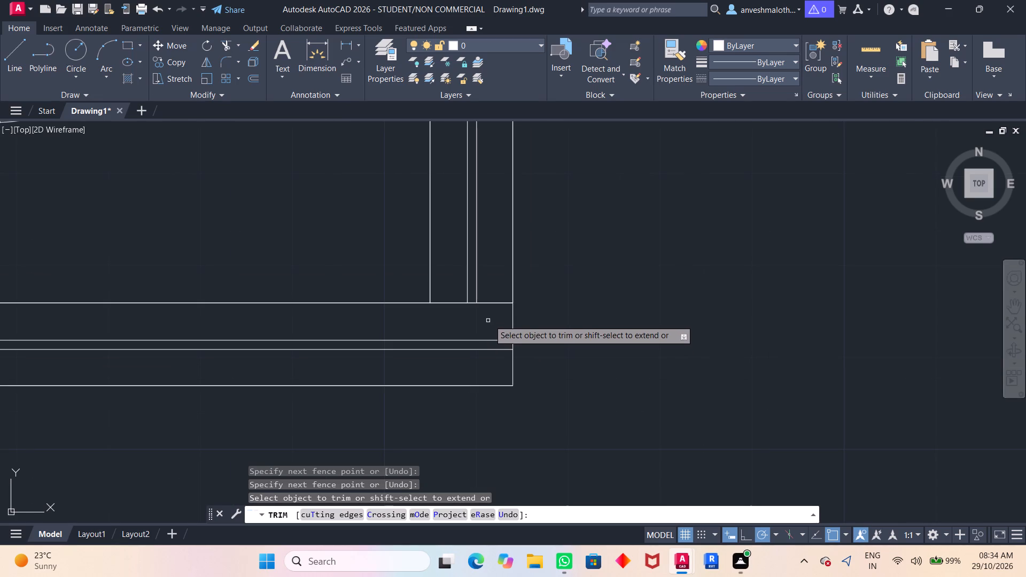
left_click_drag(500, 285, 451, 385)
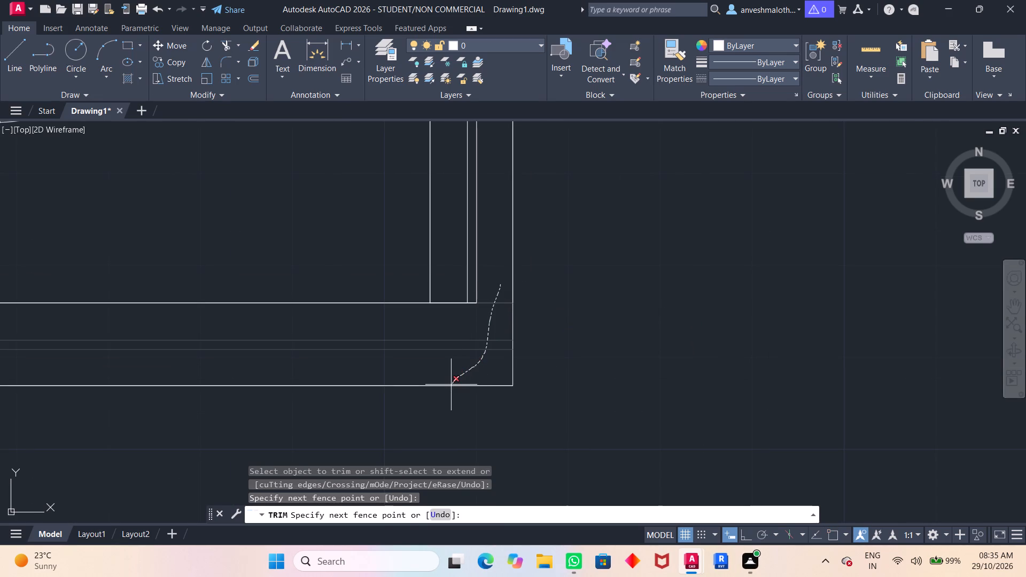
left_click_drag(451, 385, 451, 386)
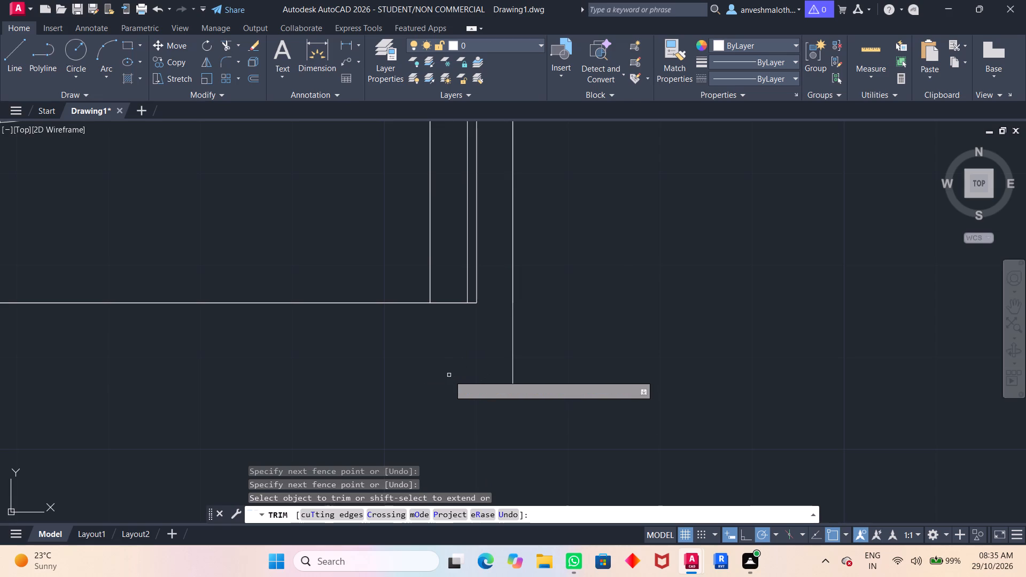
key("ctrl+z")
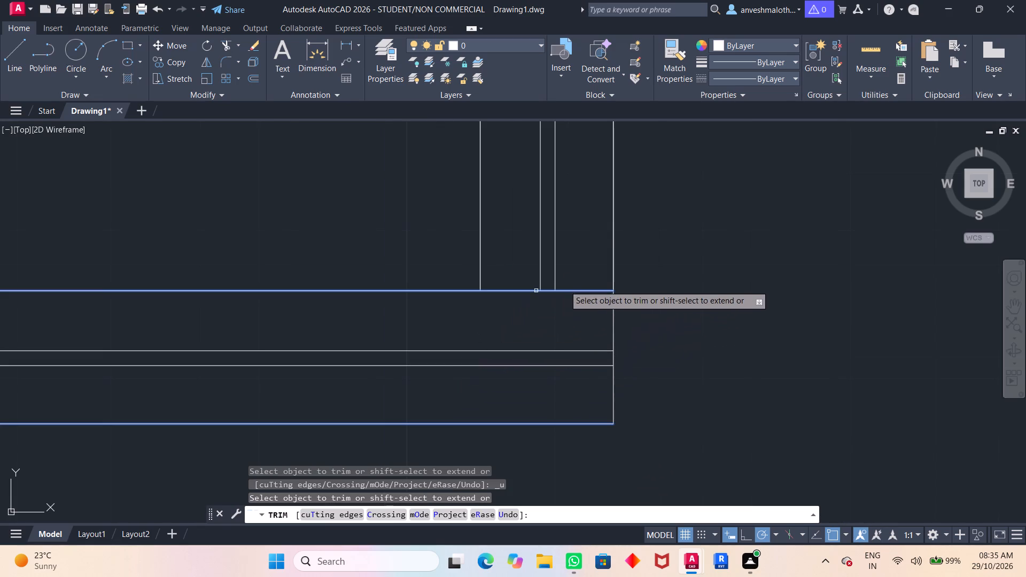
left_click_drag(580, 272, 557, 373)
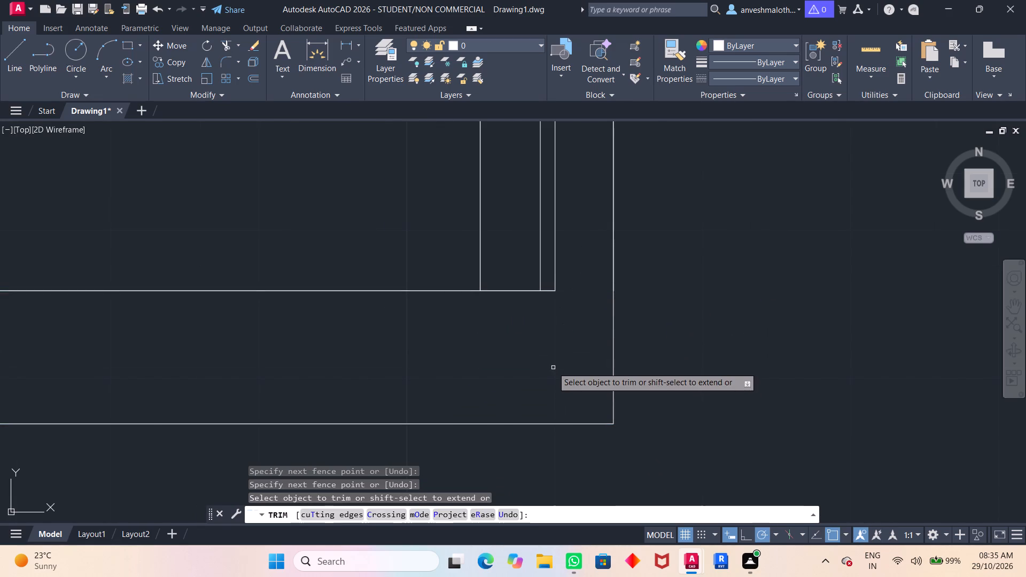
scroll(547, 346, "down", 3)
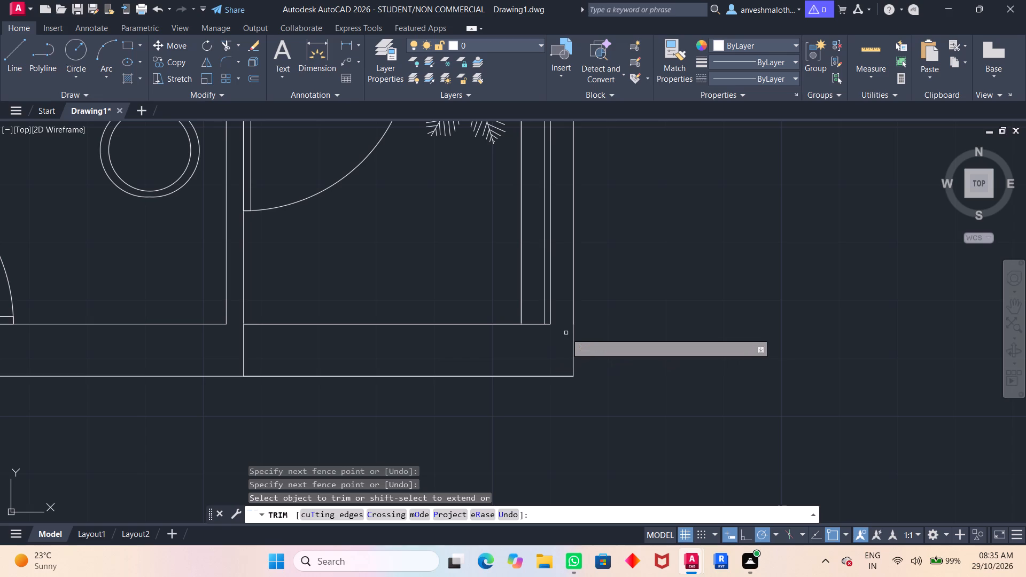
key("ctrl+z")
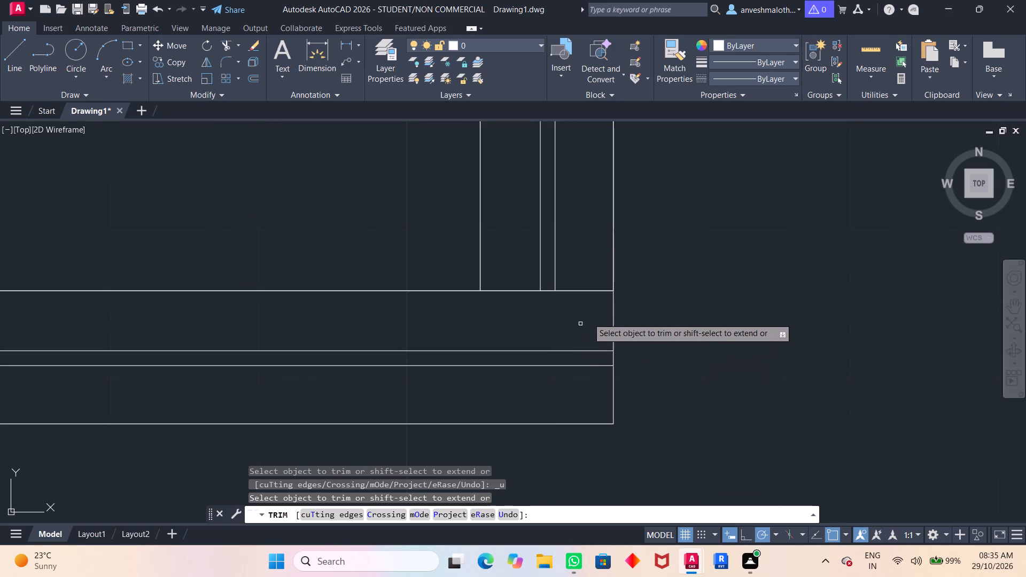
Draw a 9" vertical line from the inner southeast wall corner down to the south wall's outer line.
key("Escape")
type("lo")
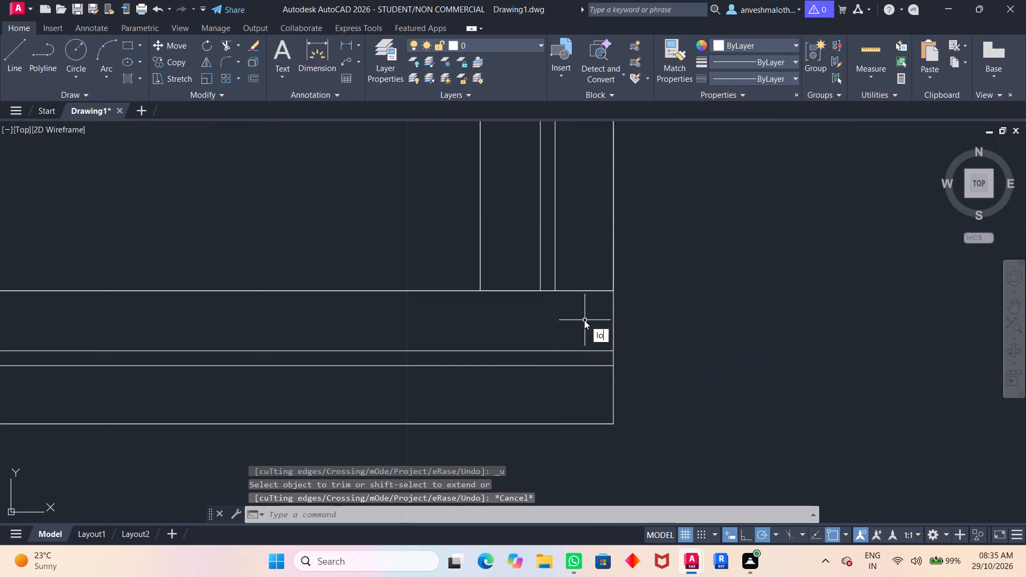
key("BackSpace")
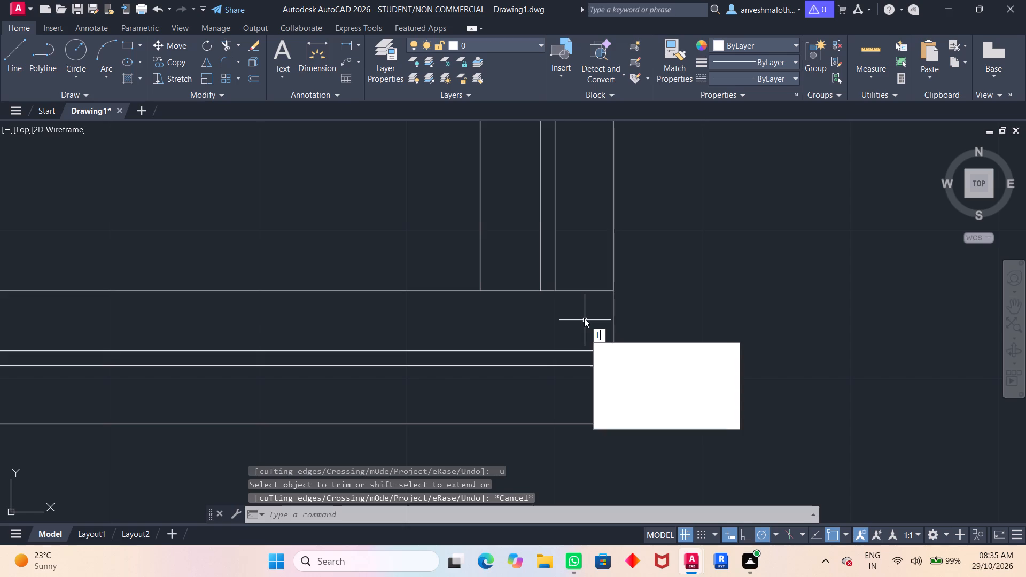
key("Return")
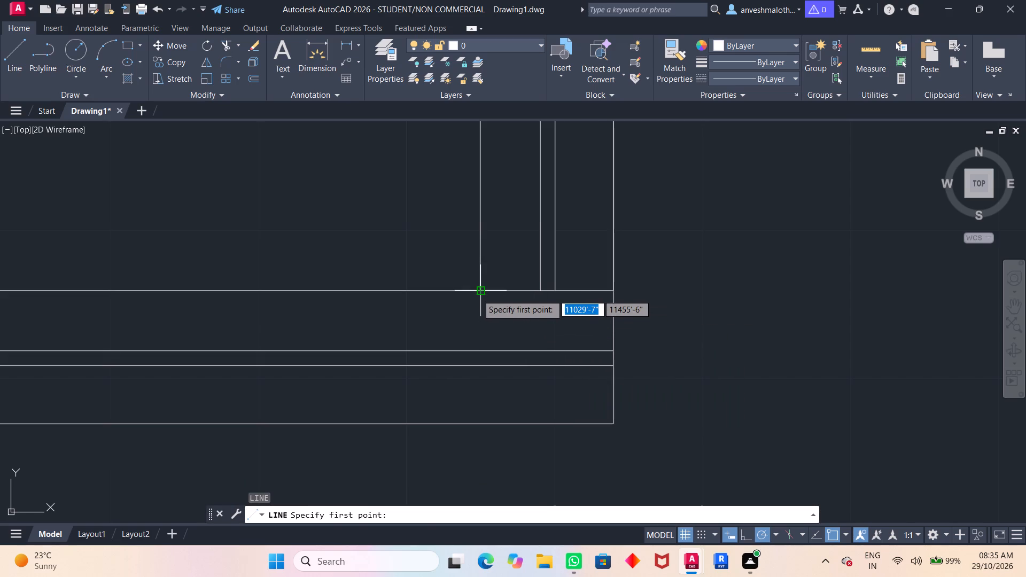
left_click(477, 294)
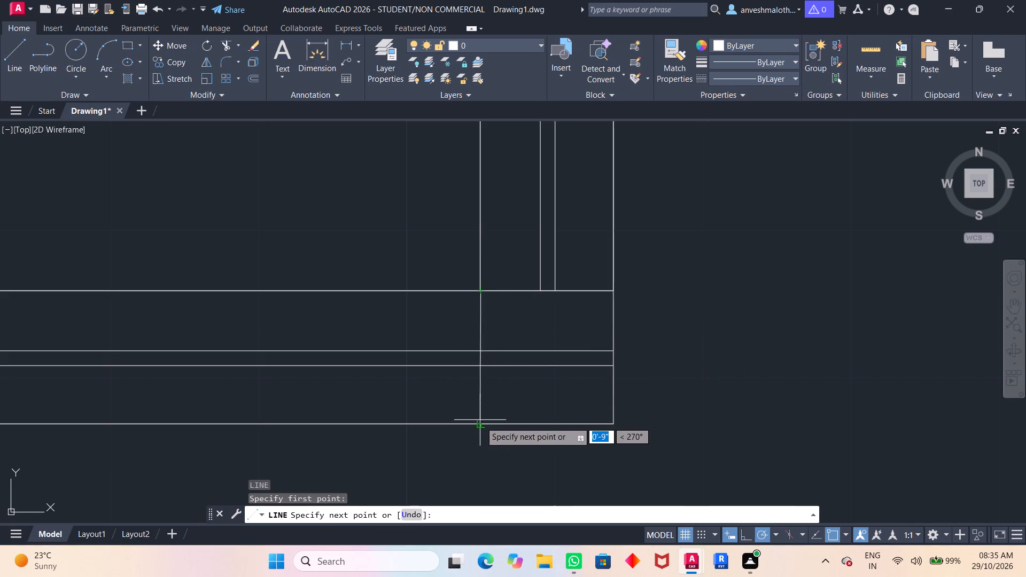
left_click(481, 425)
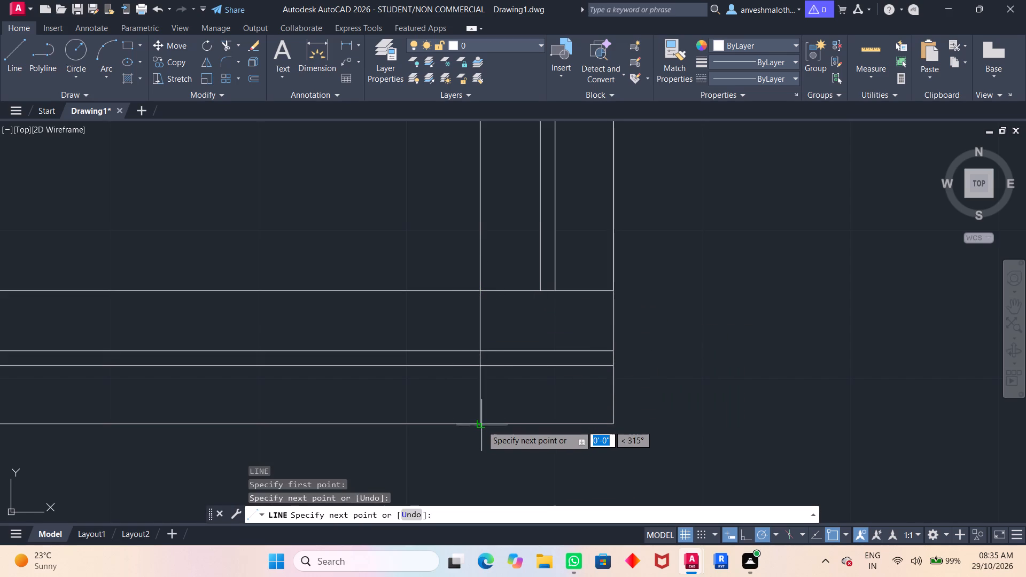
key("Escape")
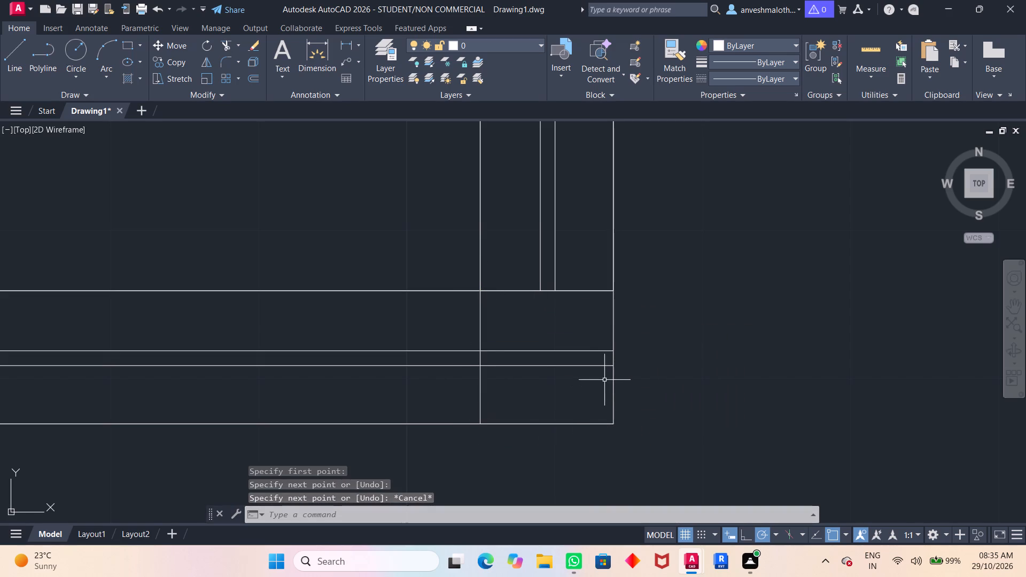
Trim the south window's two glass lines between the new vertical line and the east wall's outer line.
type("tr")
key("Return")
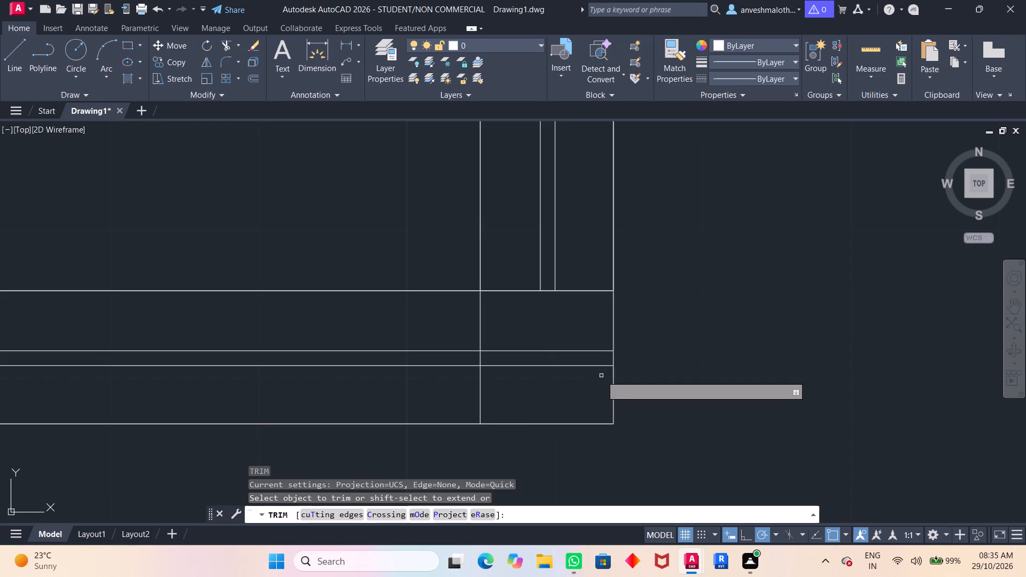
left_click_drag(597, 321, 567, 391)
left_click(567, 390)
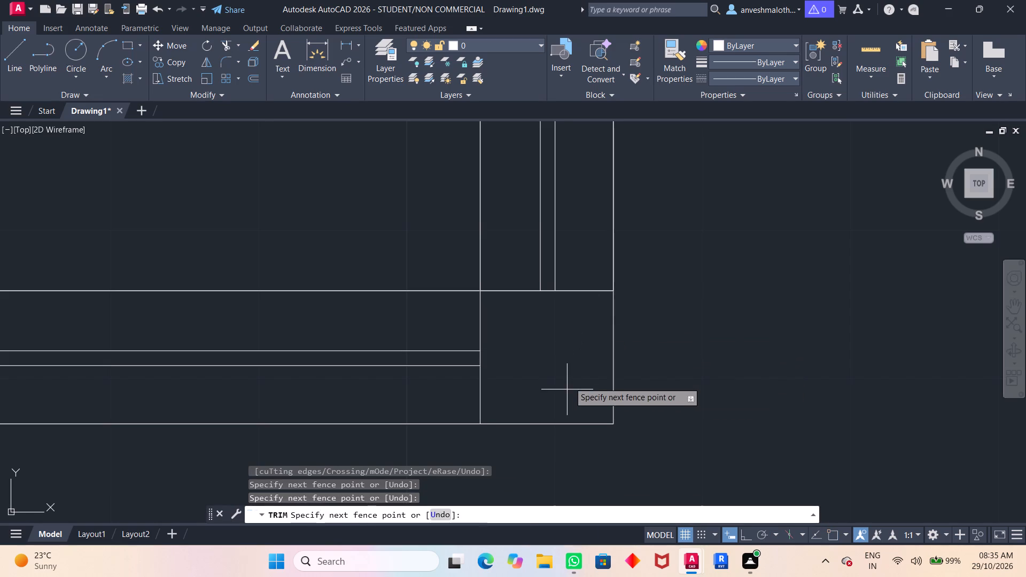
scroll(566, 344, "down", 3)
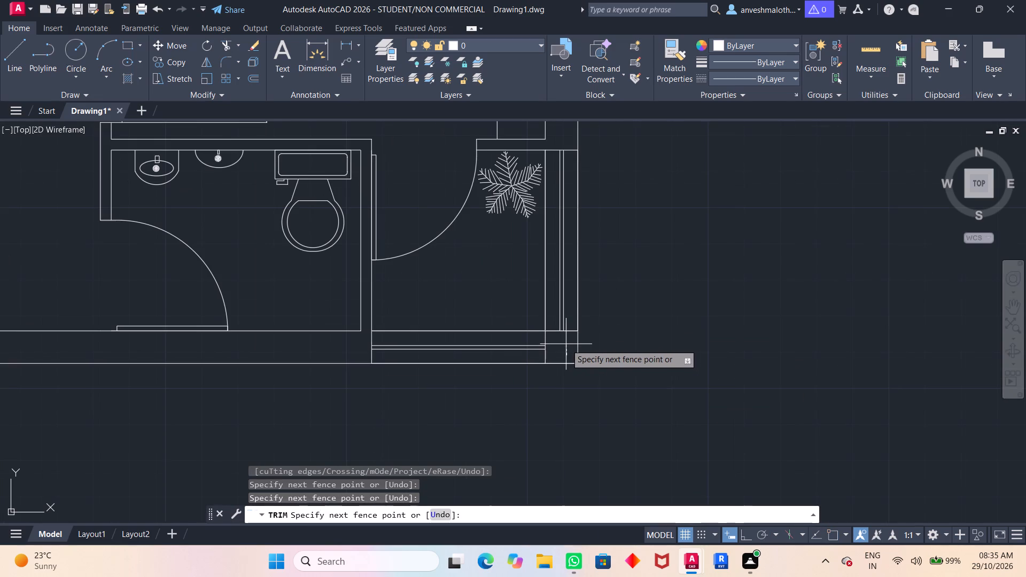
key("Escape")
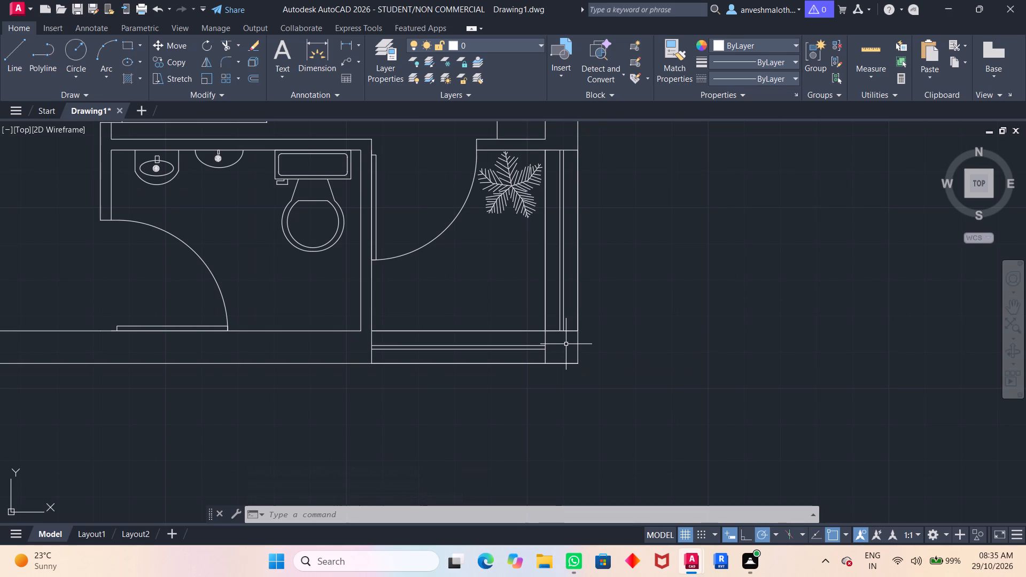
Draw 9" closing lines across the south wall about 3 1/2" west of the inner southeast corner and across the east wall just north of it.
key("l")
left_click(606, 369)
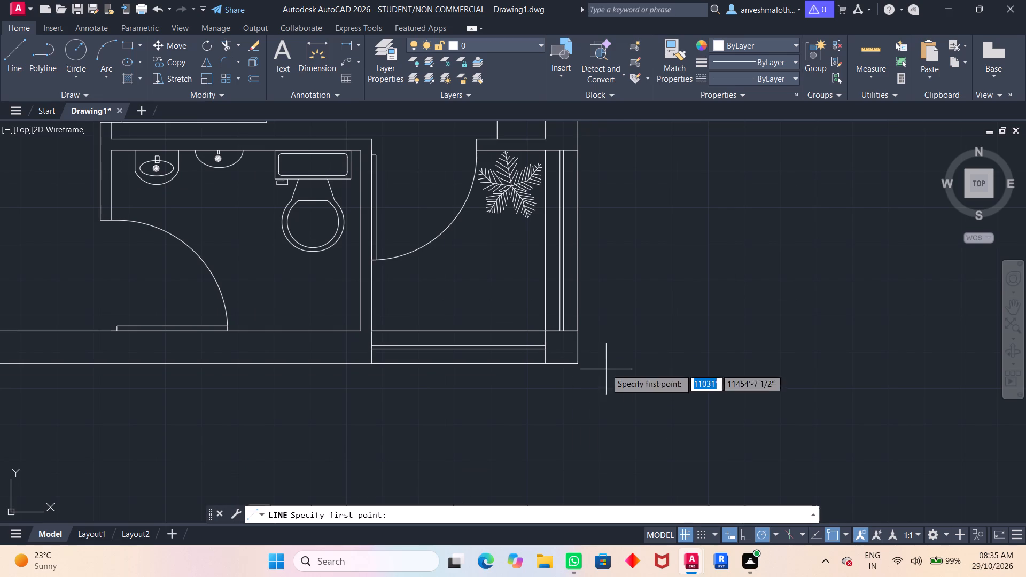
left_click(532, 332)
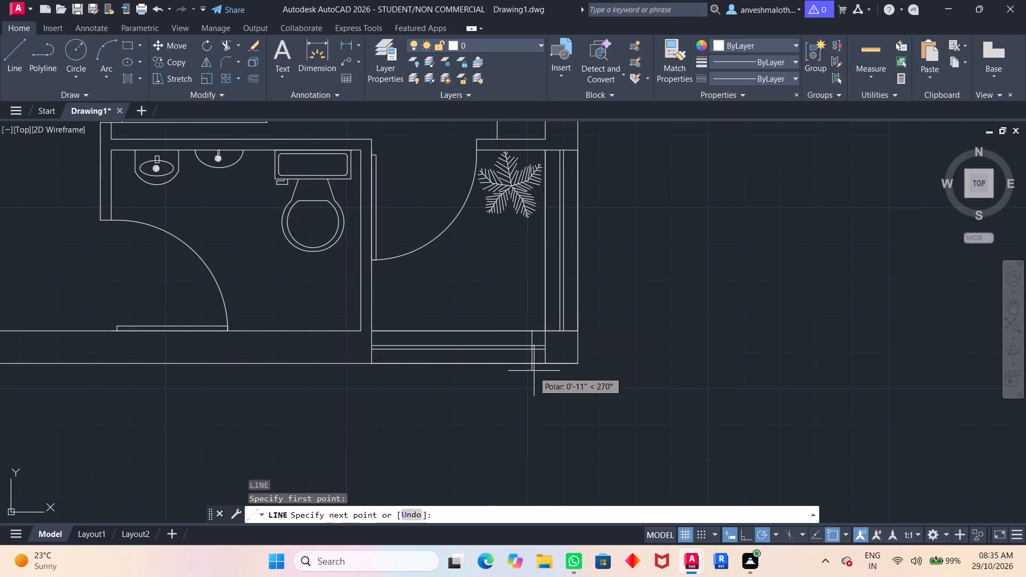
left_click(530, 363)
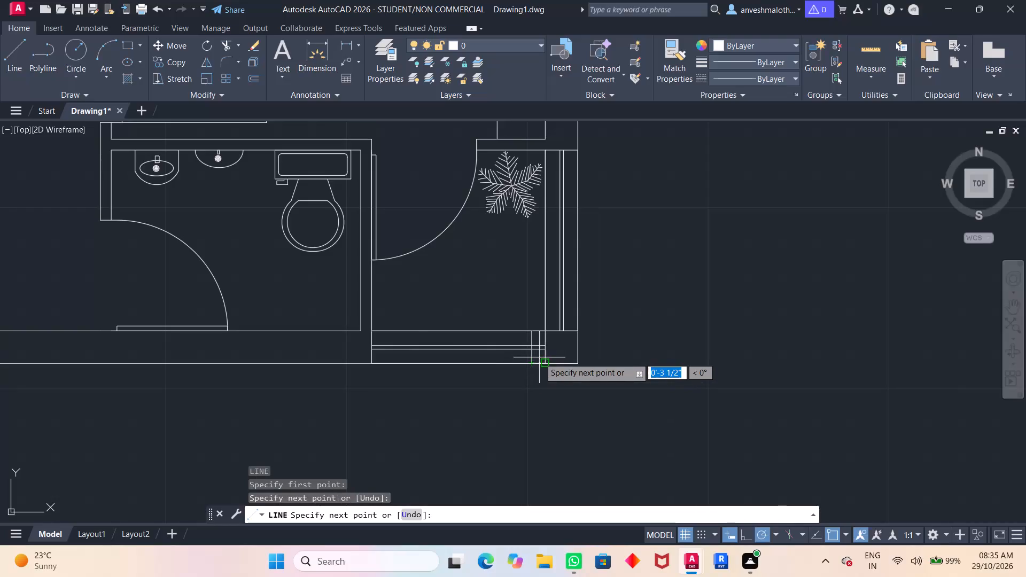
key("space")
key("space")
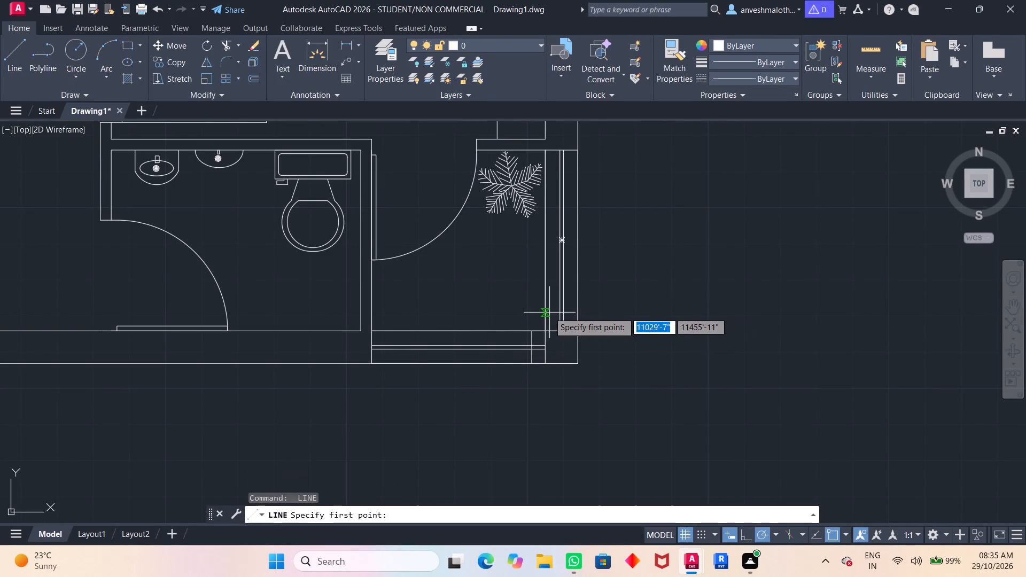
left_click(546, 319)
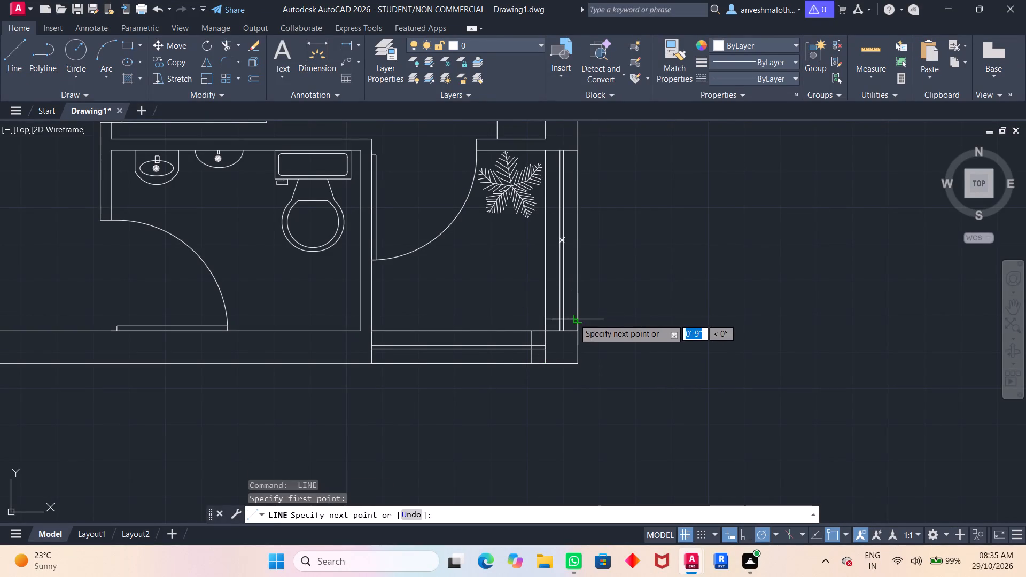
left_click(576, 319)
key("space")
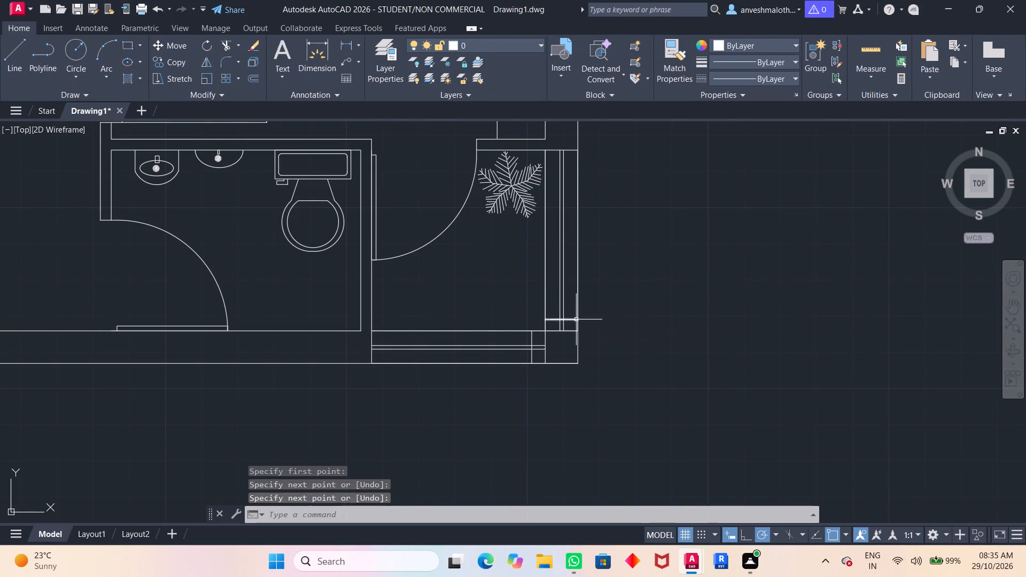
Trim the window and wall lines inside the southeast corner back to the two closing lines, including the vertical line at the inner corner.
type("tr")
left_click(594, 349)
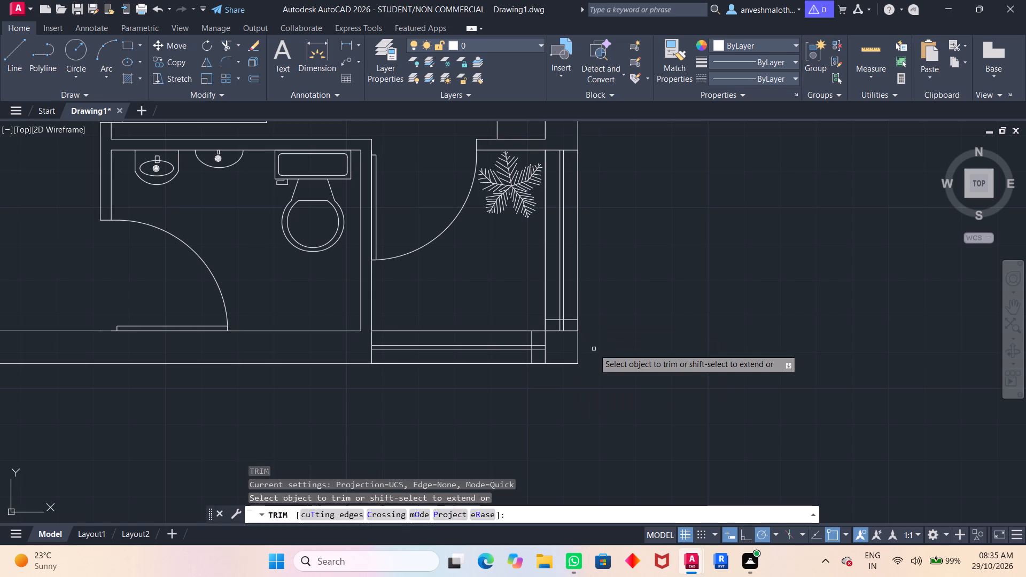
left_click(568, 331)
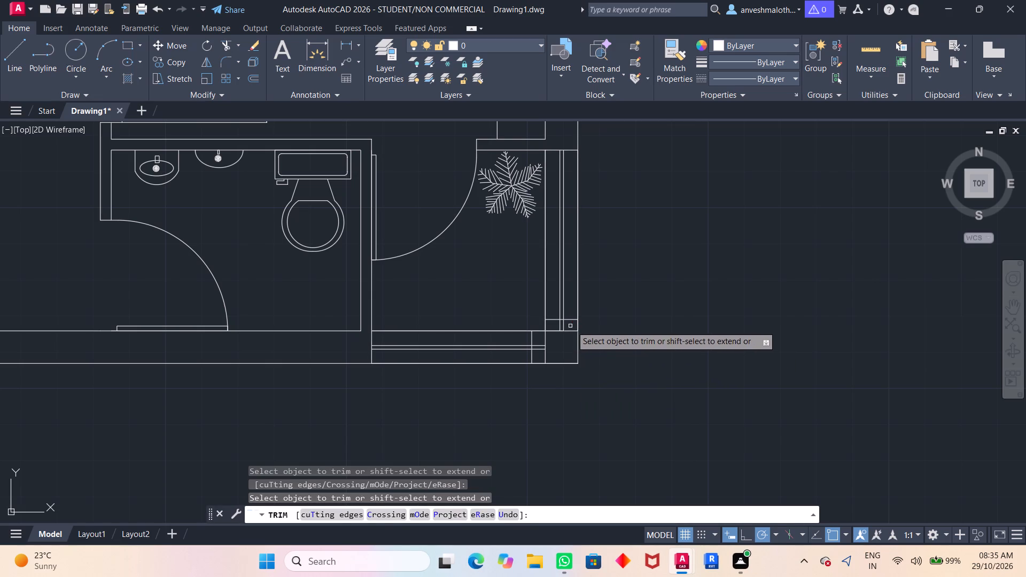
left_click_drag(571, 326, 554, 339)
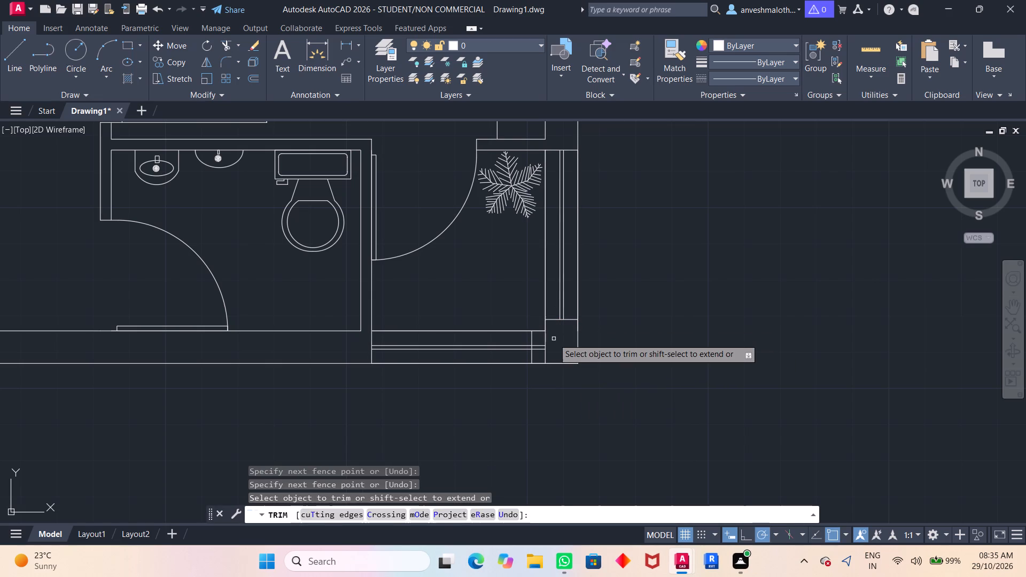
left_click_drag(554, 341, 542, 360)
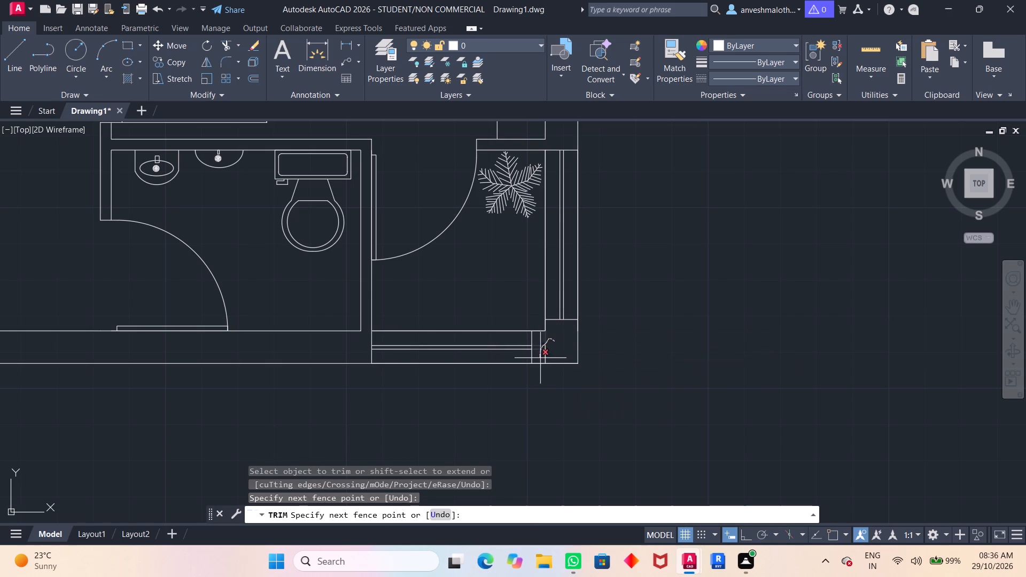
left_click_drag(542, 360, 555, 358)
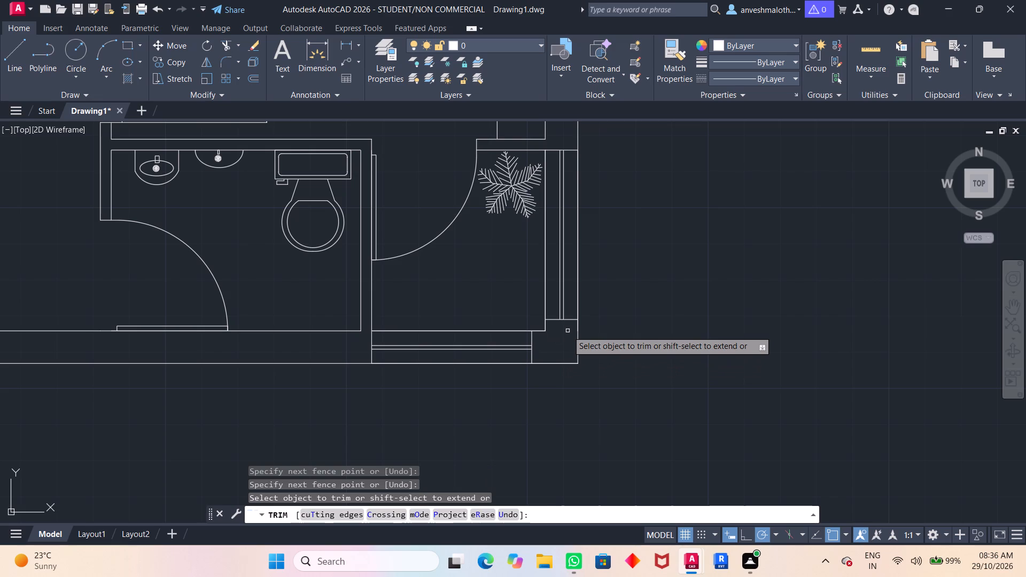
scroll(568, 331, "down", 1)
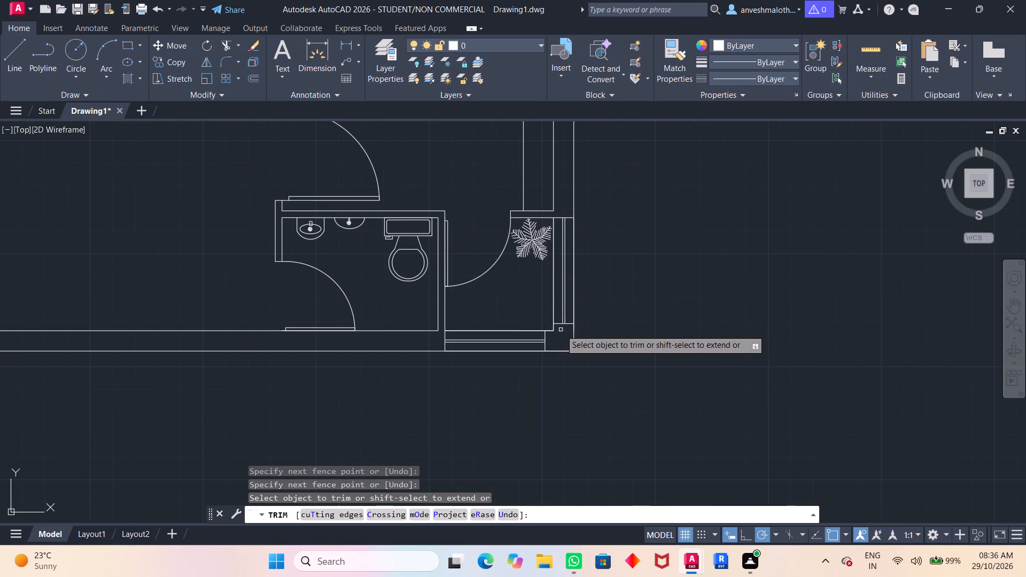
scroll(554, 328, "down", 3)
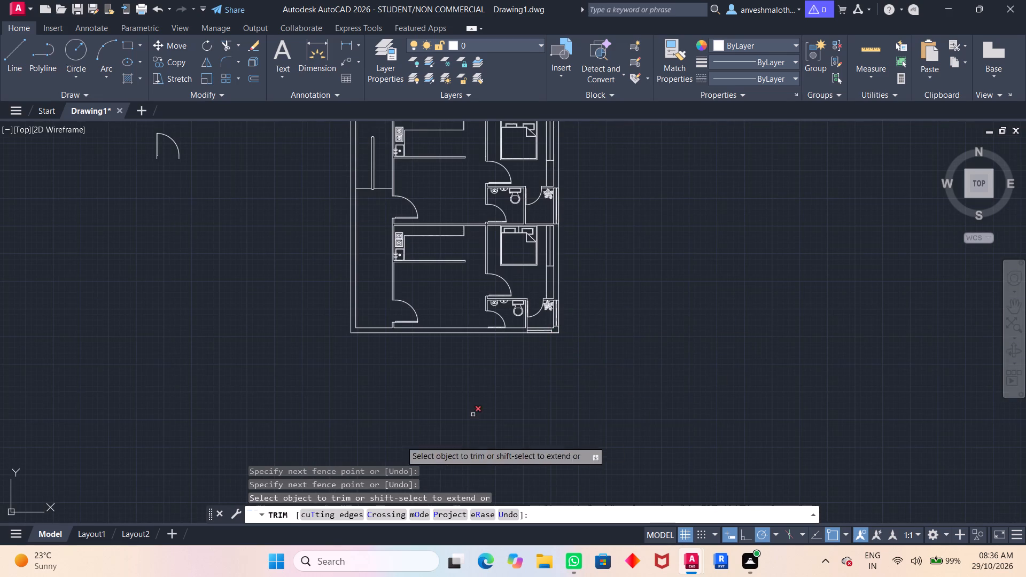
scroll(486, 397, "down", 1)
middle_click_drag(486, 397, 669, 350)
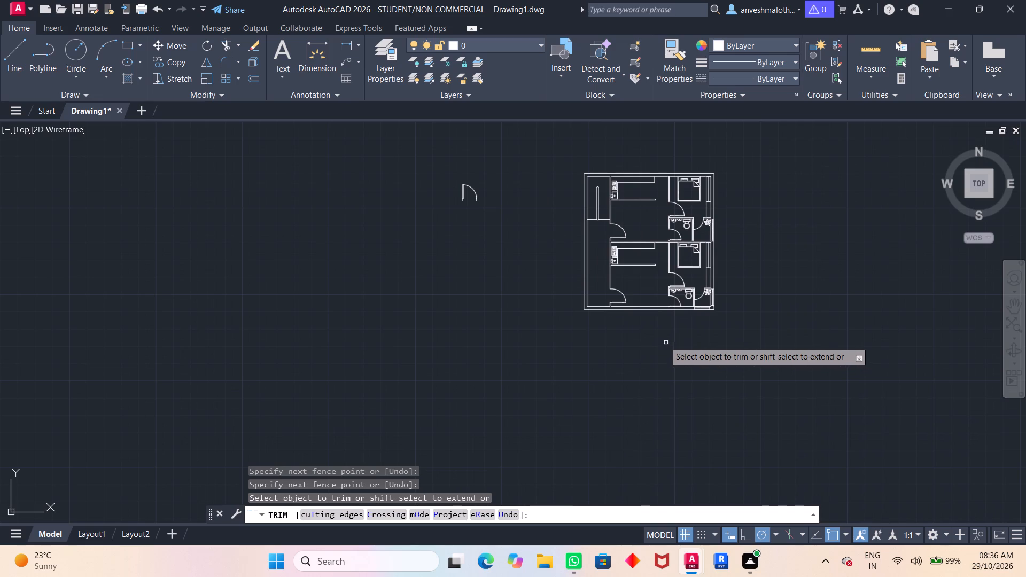
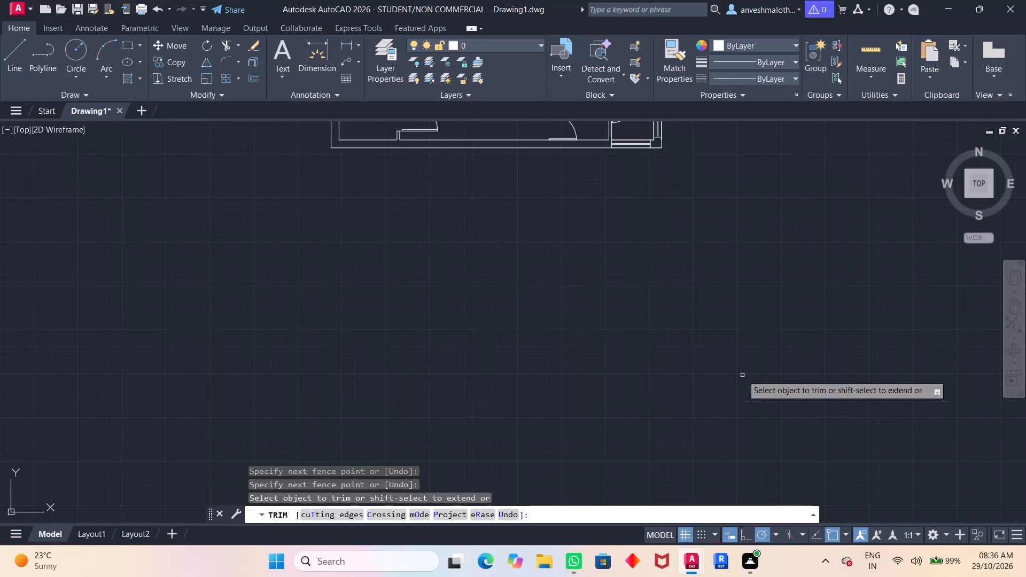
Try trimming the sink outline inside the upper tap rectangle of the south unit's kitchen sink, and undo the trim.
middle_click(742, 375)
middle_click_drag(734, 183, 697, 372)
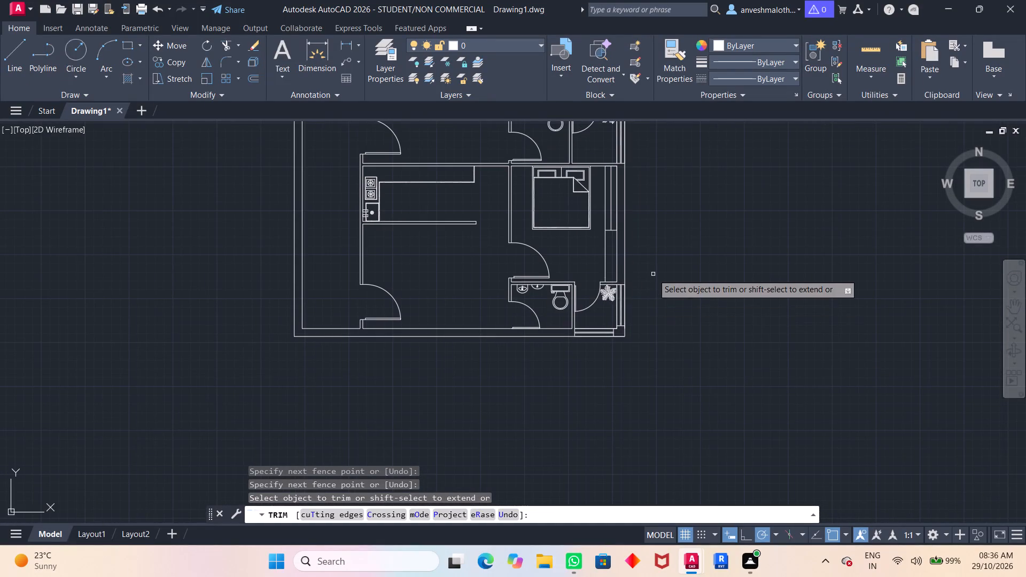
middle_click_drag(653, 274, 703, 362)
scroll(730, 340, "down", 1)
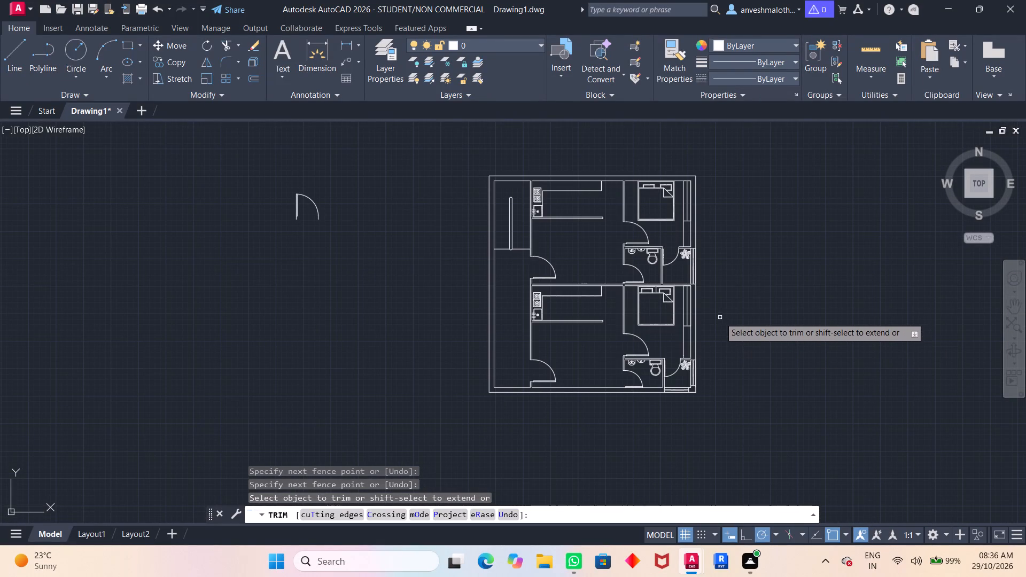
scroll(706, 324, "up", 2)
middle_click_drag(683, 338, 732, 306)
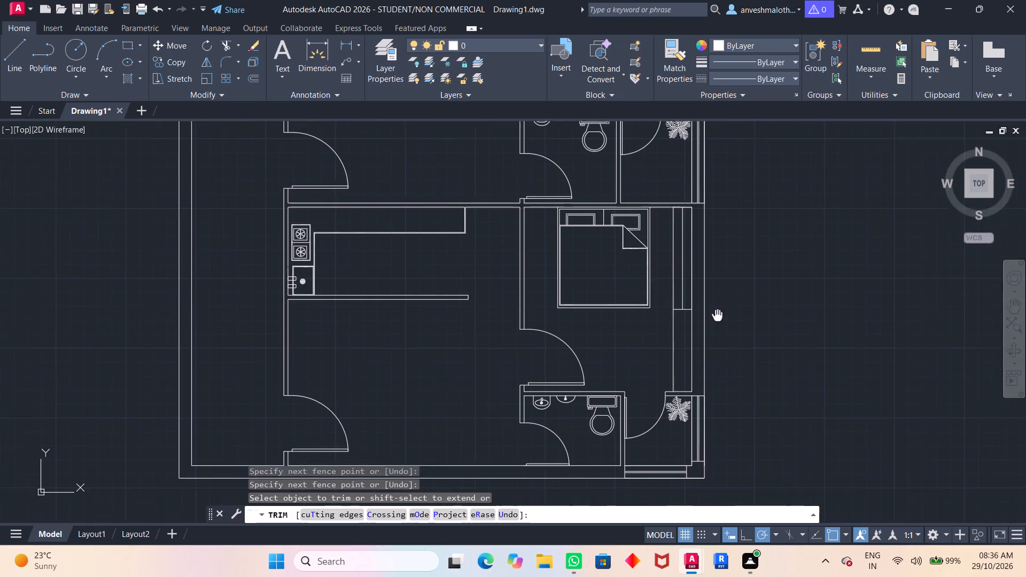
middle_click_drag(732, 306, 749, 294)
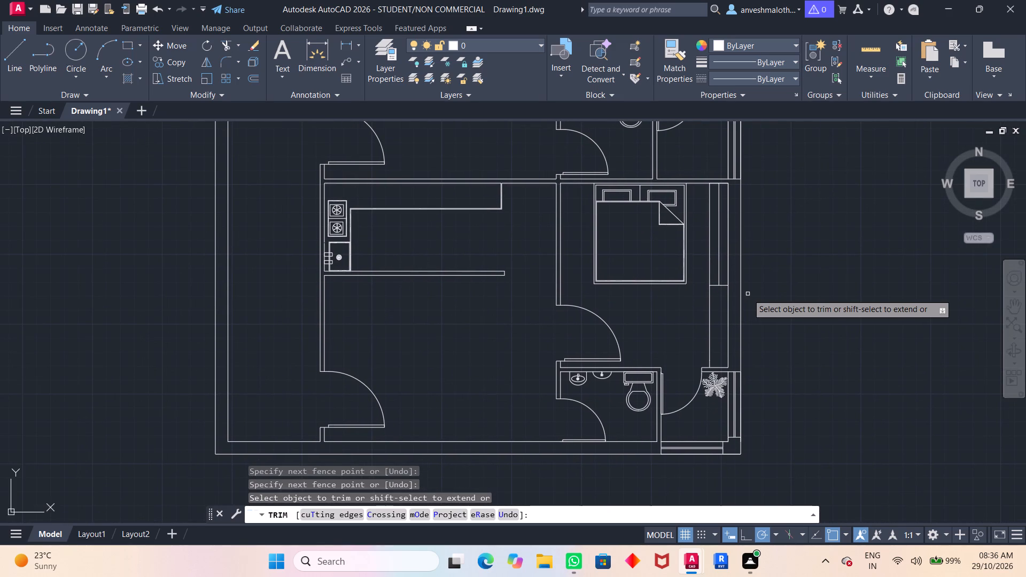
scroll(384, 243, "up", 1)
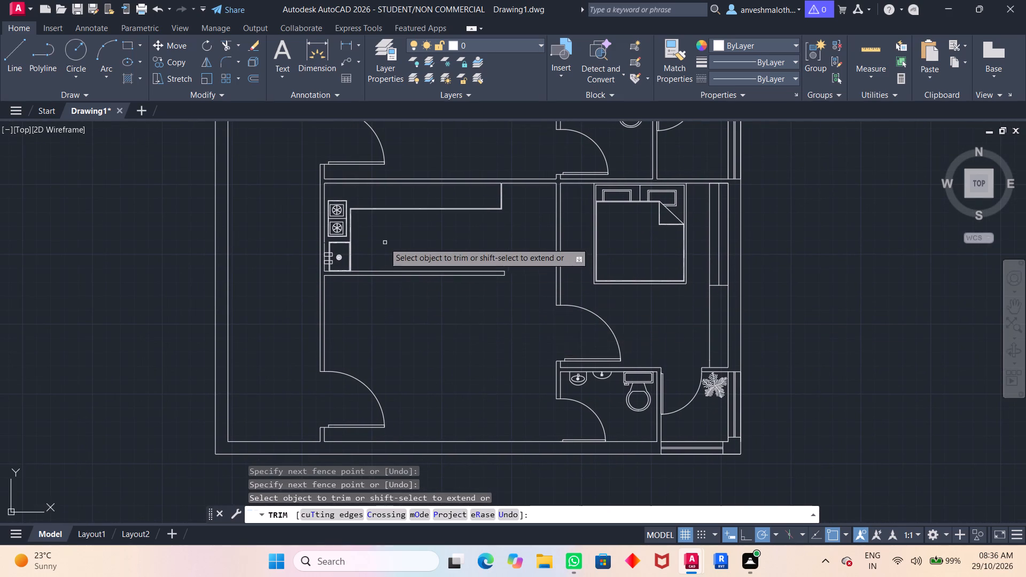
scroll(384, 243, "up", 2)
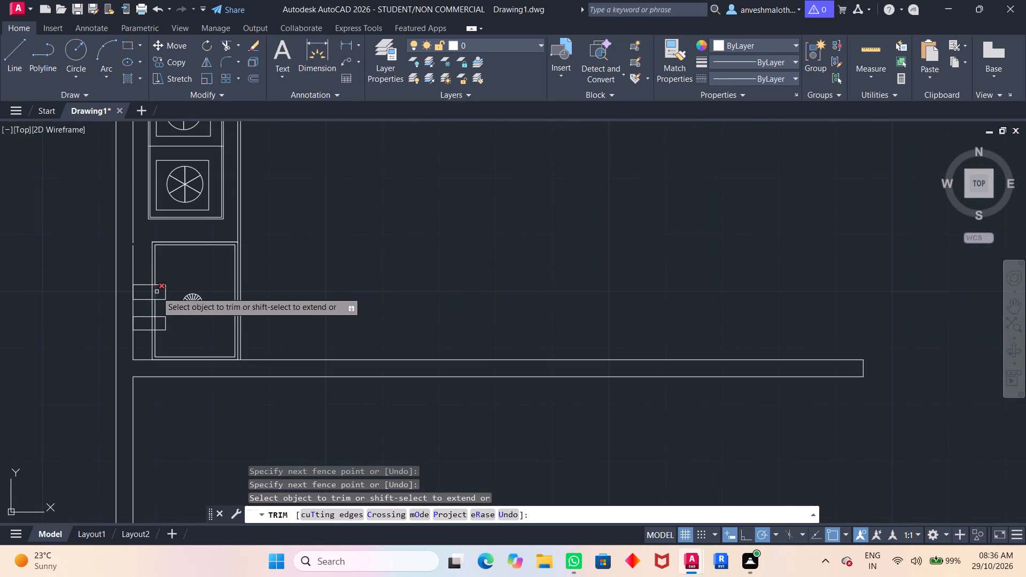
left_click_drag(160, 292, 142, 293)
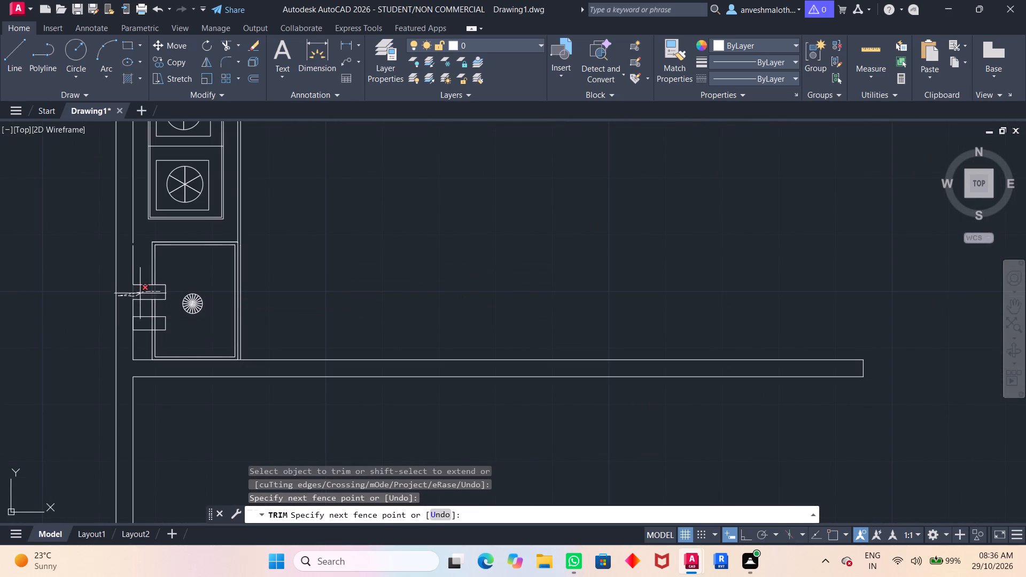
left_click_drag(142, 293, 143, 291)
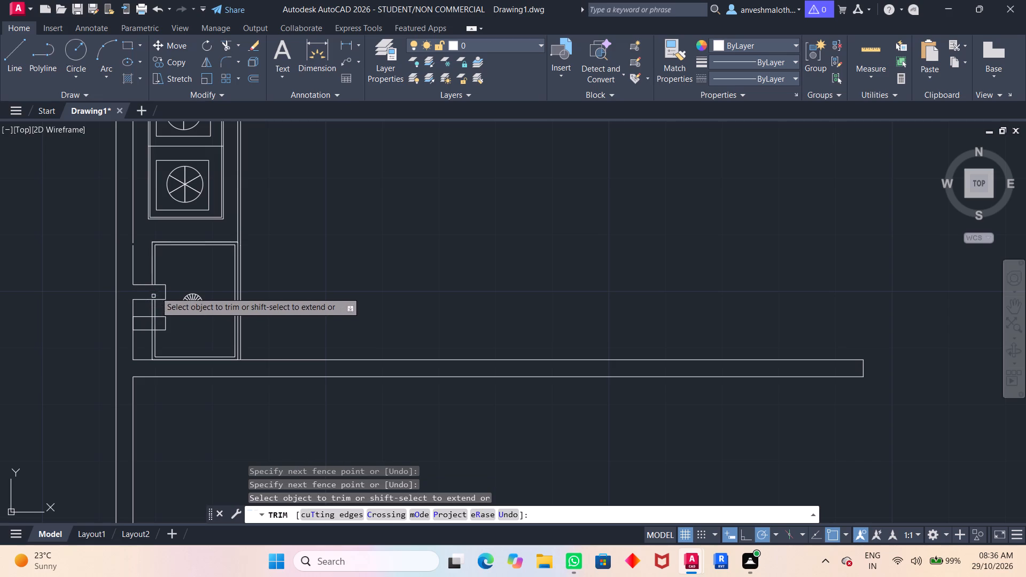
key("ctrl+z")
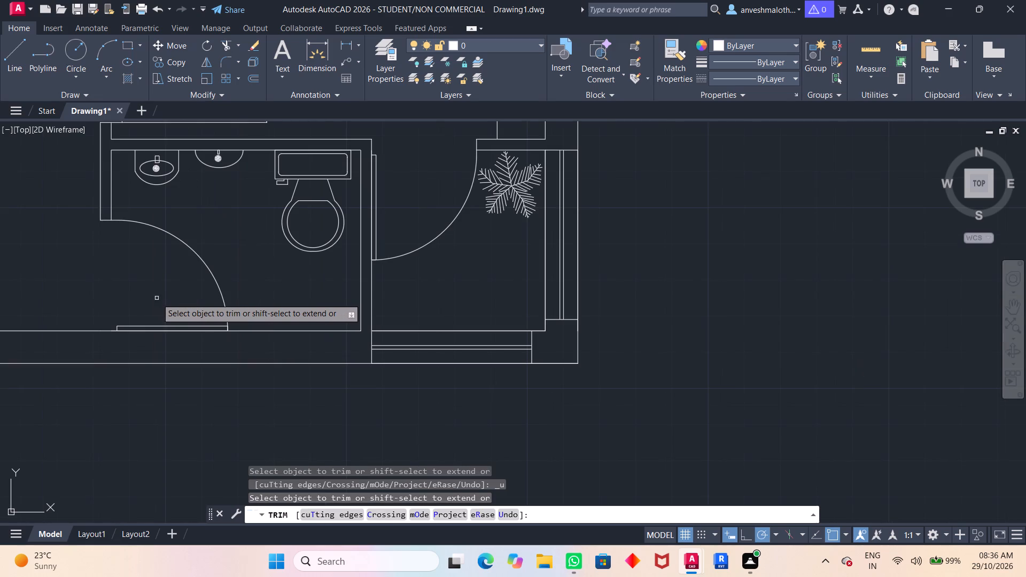
Trim the sink's double outline where it crosses the two tap rectangles in the south unit's kitchen.
scroll(333, 268, "down", 2)
middle_click_drag(333, 268, 607, 375)
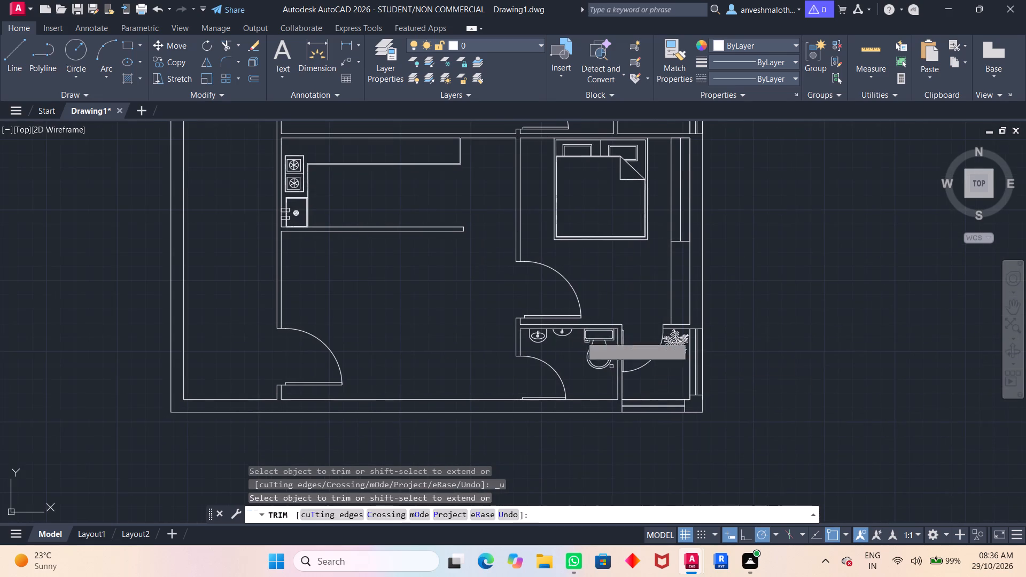
scroll(375, 210, "up", 3)
middle_click_drag(299, 217, 677, 470)
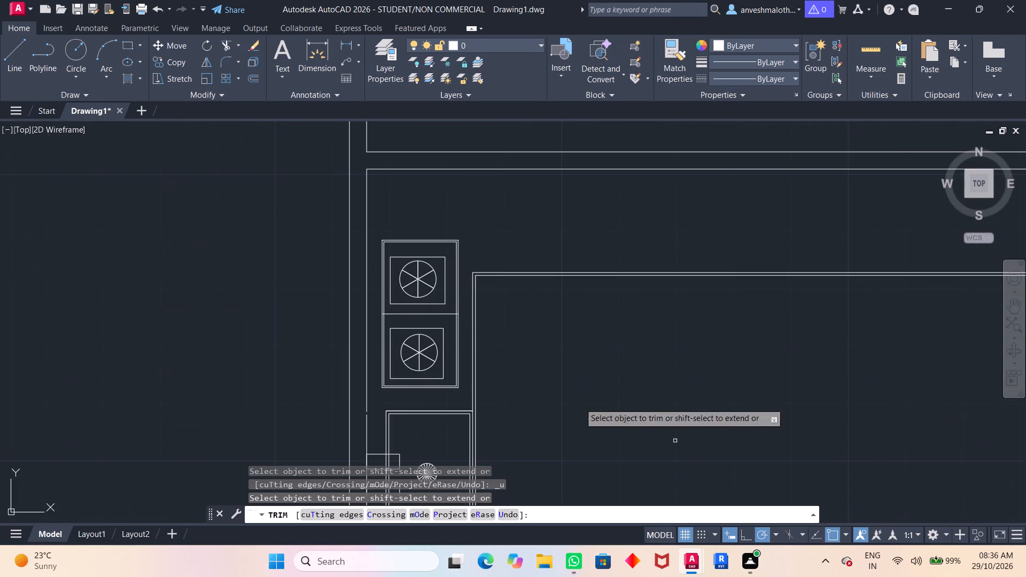
middle_click_drag(522, 392, 559, 256)
scroll(451, 311, "up", 2)
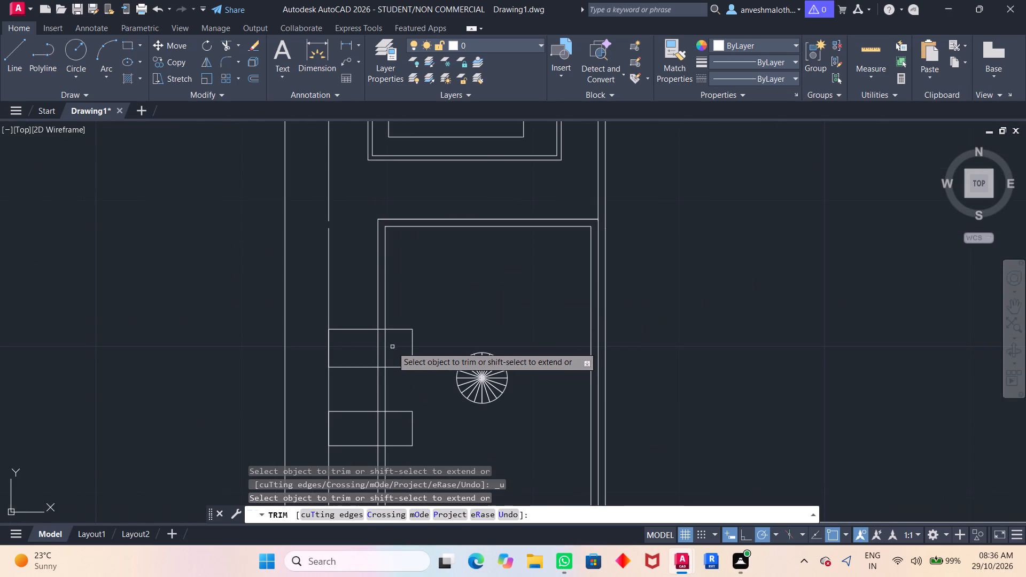
left_click_drag(392, 347, 369, 349)
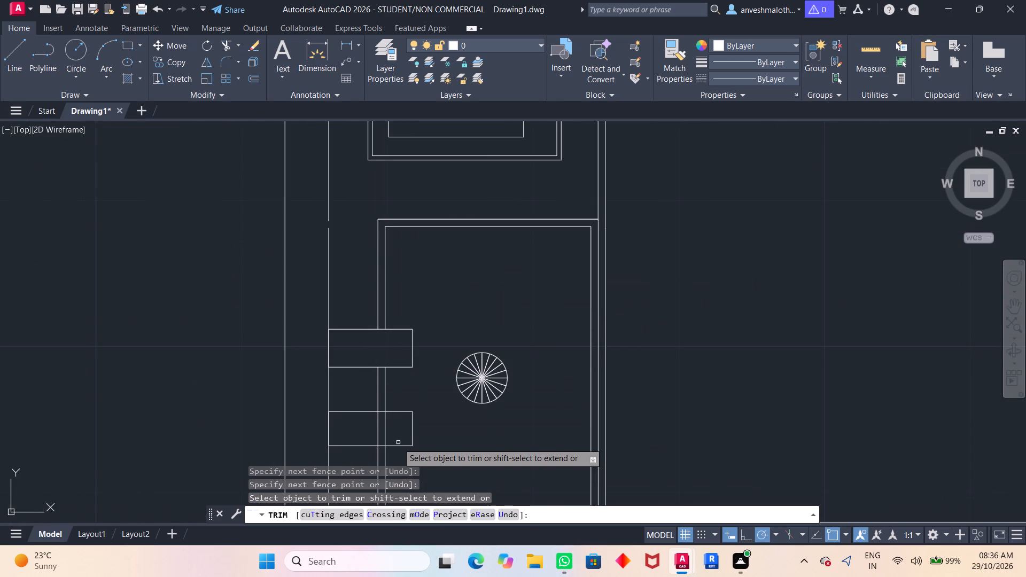
left_click_drag(400, 438, 370, 422)
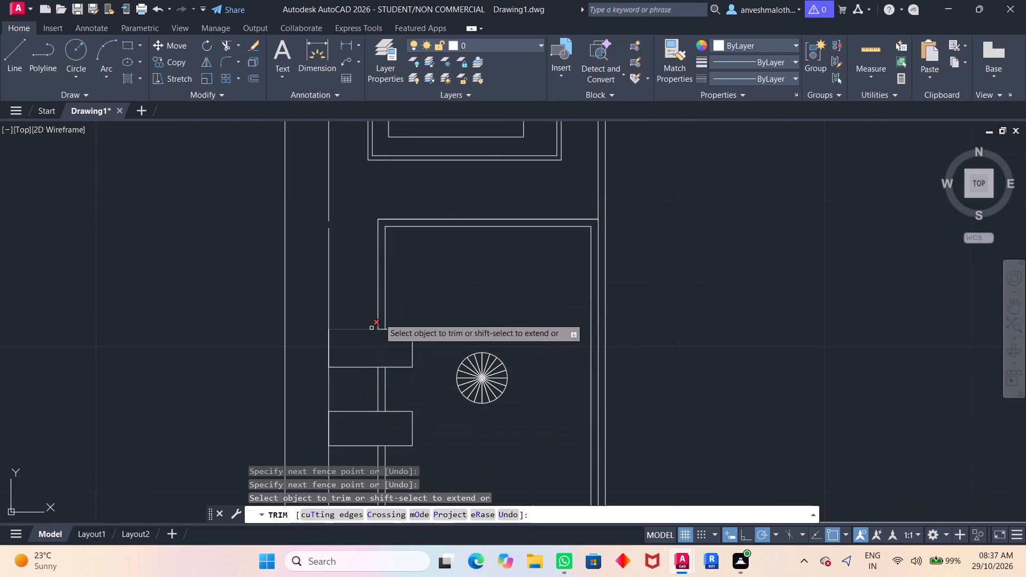
Trim the sink's double outline inside both tap rectangles in the north unit's kitchen and end the Trim command.
middle_click_drag(411, 293, 433, 412)
middle_click_drag(437, 258, 413, 393)
scroll(417, 266, "down", 1)
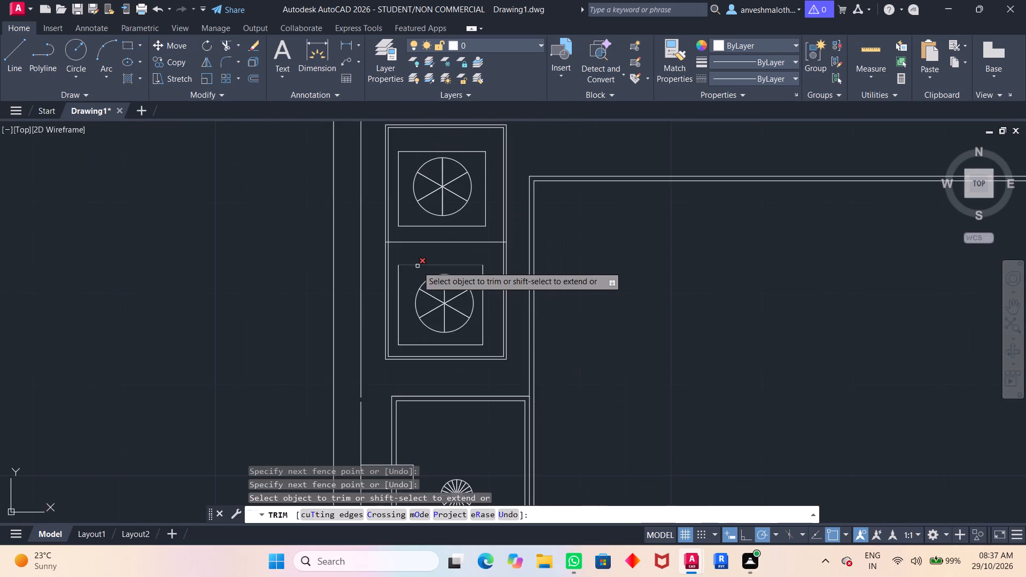
middle_click_drag(421, 276, 431, 385)
scroll(421, 279, "down", 1)
middle_click_drag(450, 272, 447, 329)
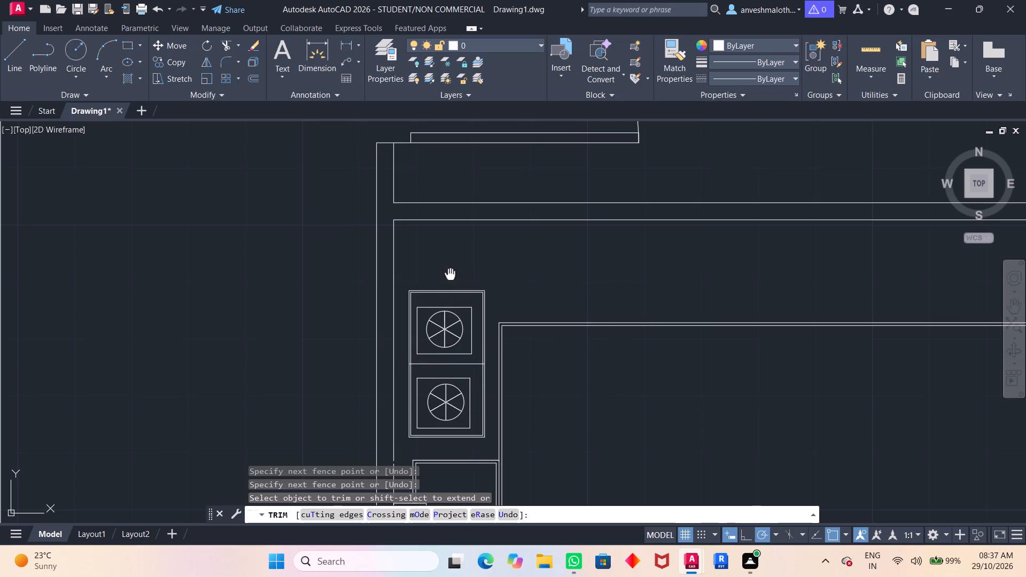
middle_click_drag(447, 329, 438, 499)
scroll(446, 249, "up", 1)
scroll(446, 249, "down", 4)
middle_click_drag(448, 248, 547, 535)
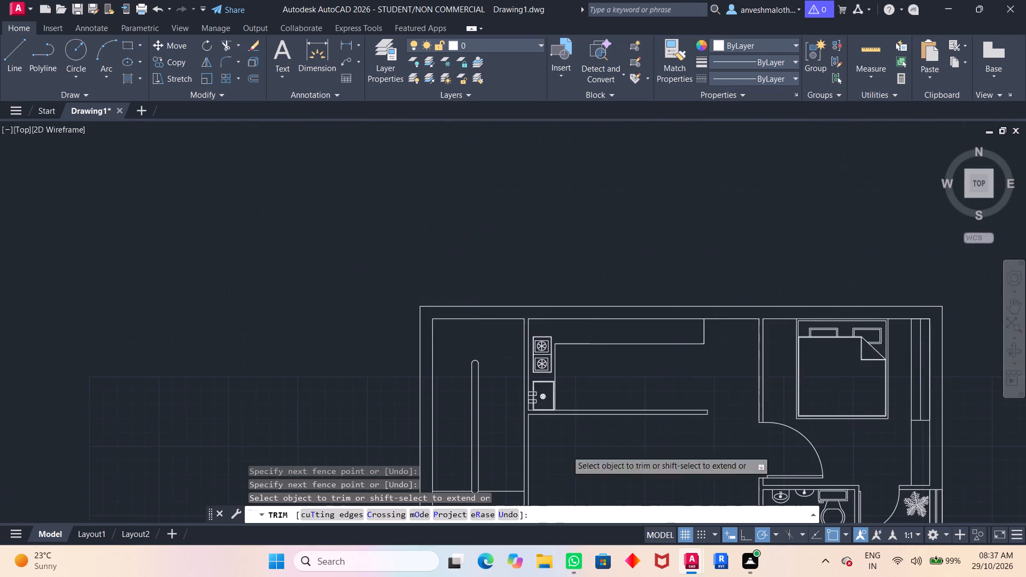
scroll(570, 400, "up", 4)
middle_click_drag(541, 403, 742, 286)
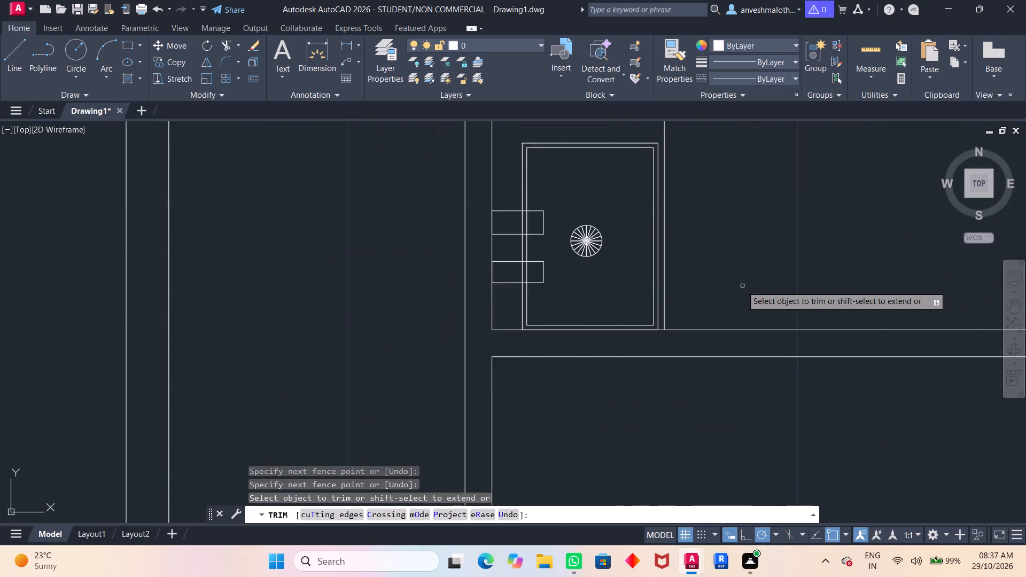
scroll(551, 252, "up", 1)
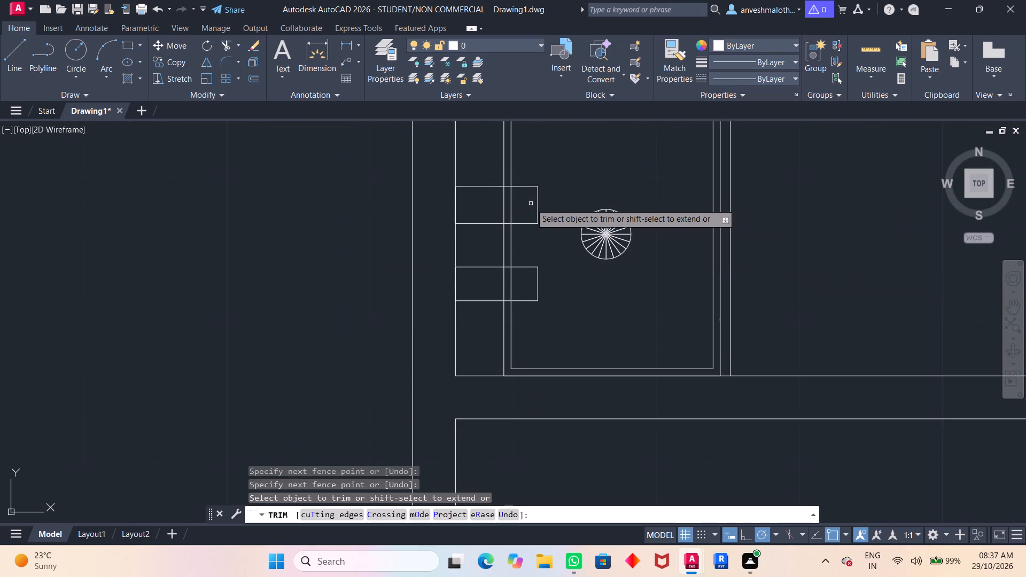
left_click_drag(531, 204, 523, 202)
left_click(498, 206)
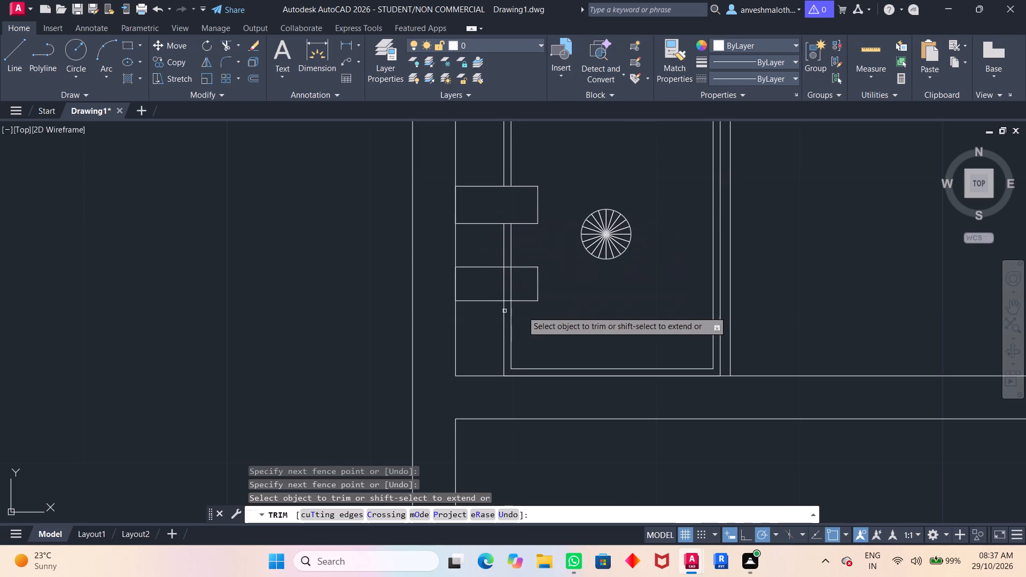
left_click_drag(528, 280, 497, 287)
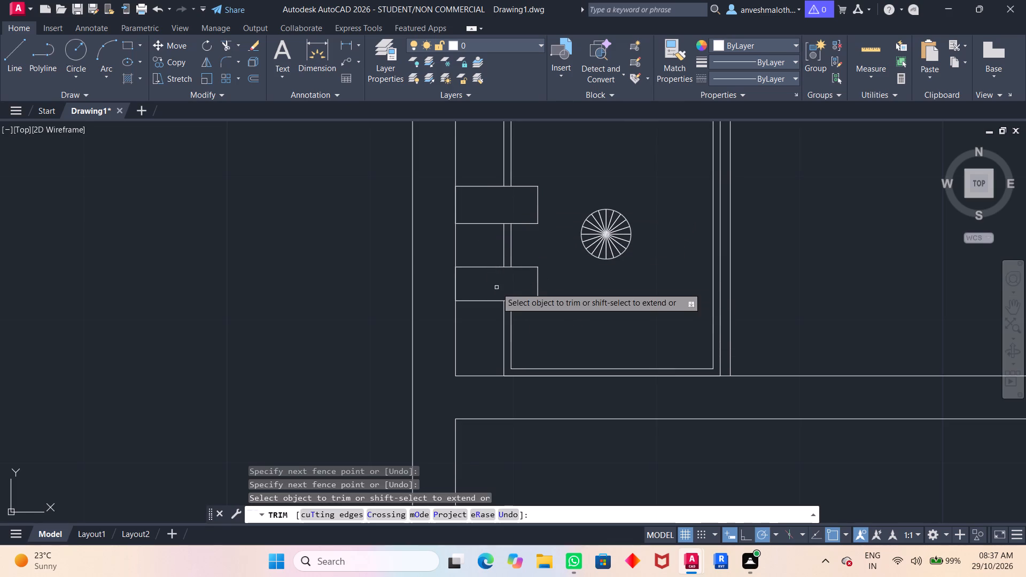
scroll(584, 258, "down", 2)
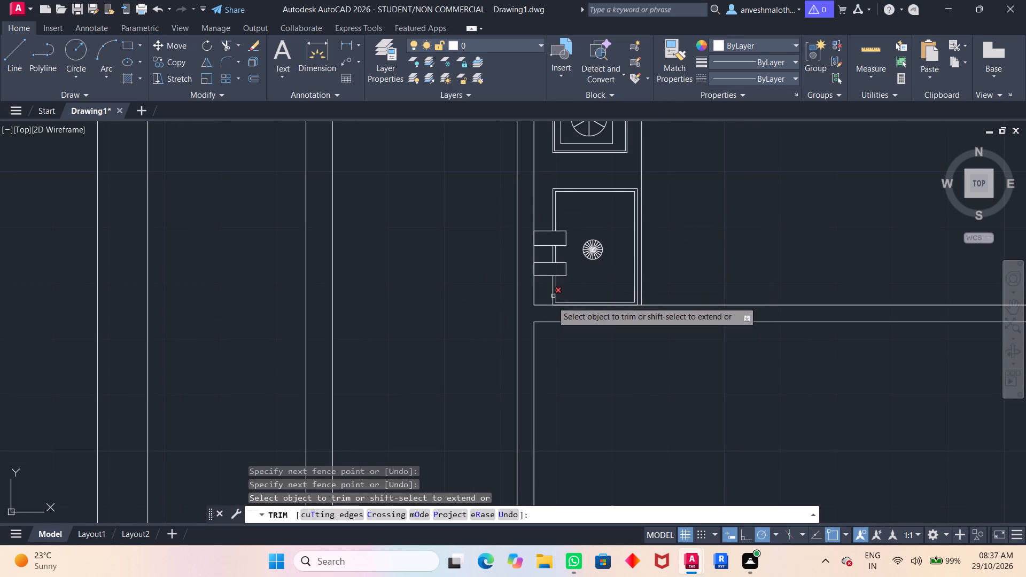
scroll(641, 410, "down", 2)
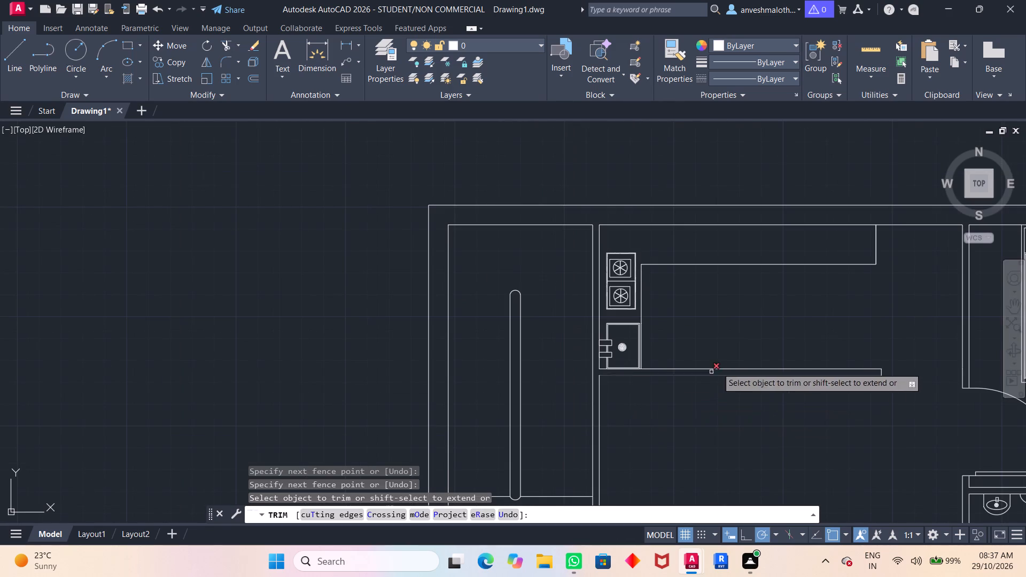
middle_click_drag(717, 368, 595, 253)
scroll(599, 265, "down", 2)
middle_click_drag(620, 312, 594, 200)
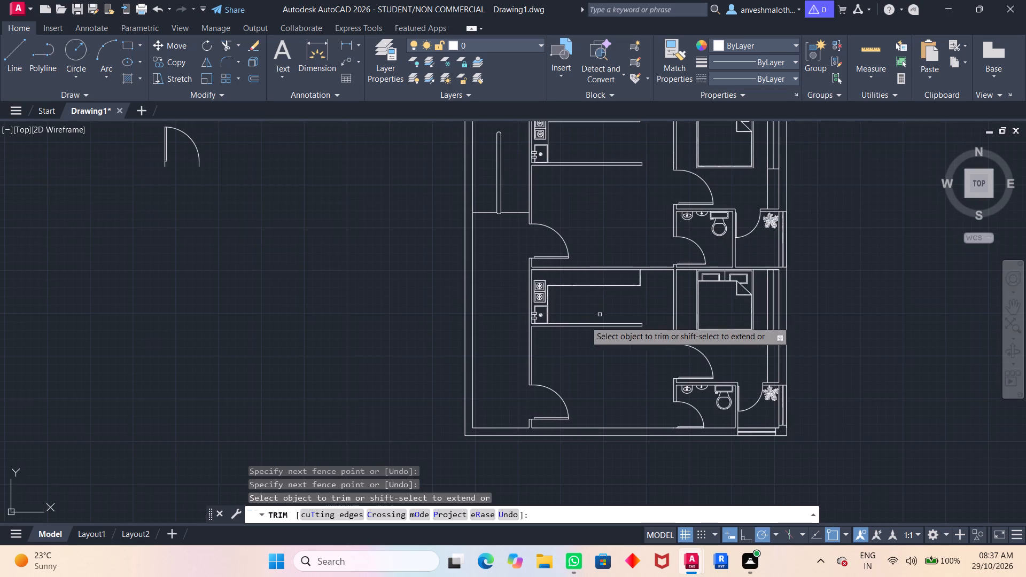
scroll(575, 321, "up", 2)
scroll(575, 321, "down", 1)
key("Escape")
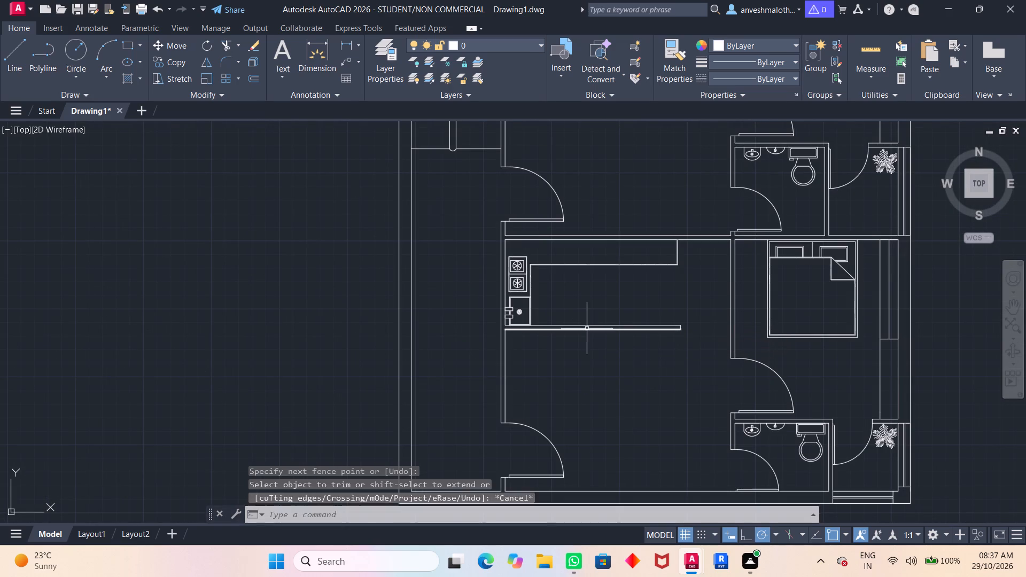
key("Escape")
key("Escape")
key("Escape")
key("Escape")
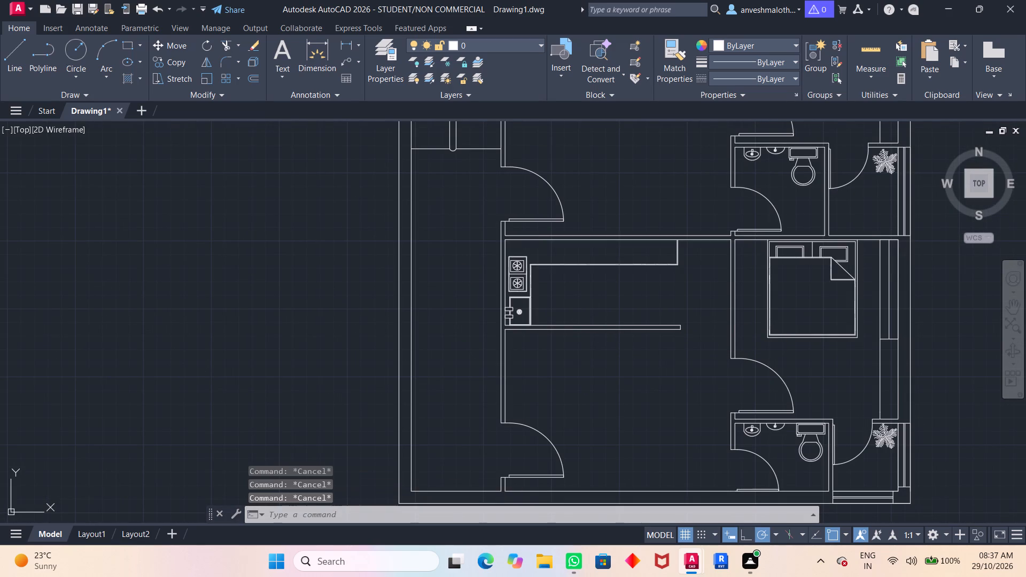
key("Escape")
key("Escape")
key("Escape")
Stretch the wall line beside the south unit's kitchen sink north to the end of the wall line above, closing the gap.
scroll(469, 354, "up", 2)
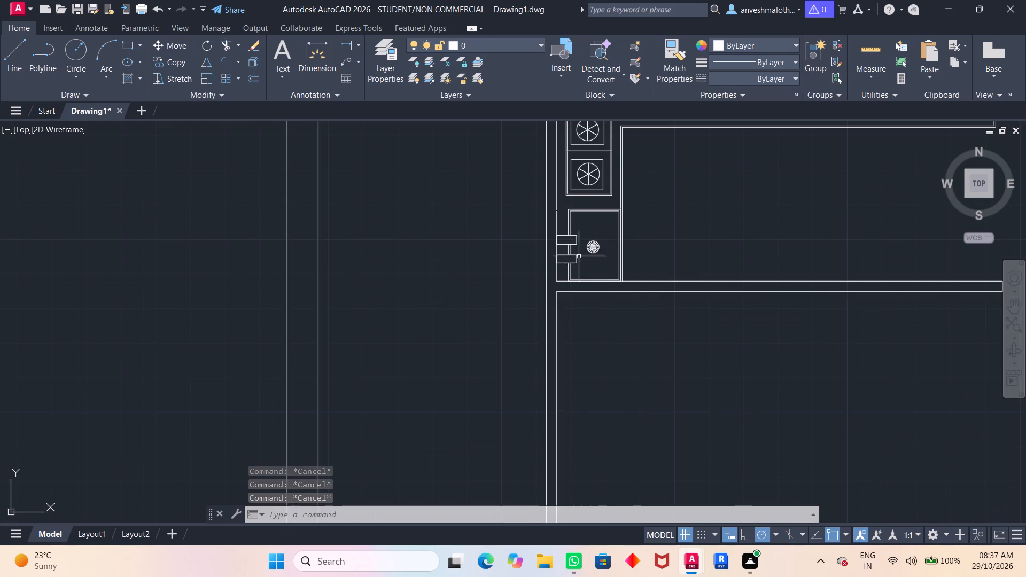
scroll(573, 243, "up", 1)
middle_click_drag(573, 243, 572, 386)
scroll(535, 336, "up", 3)
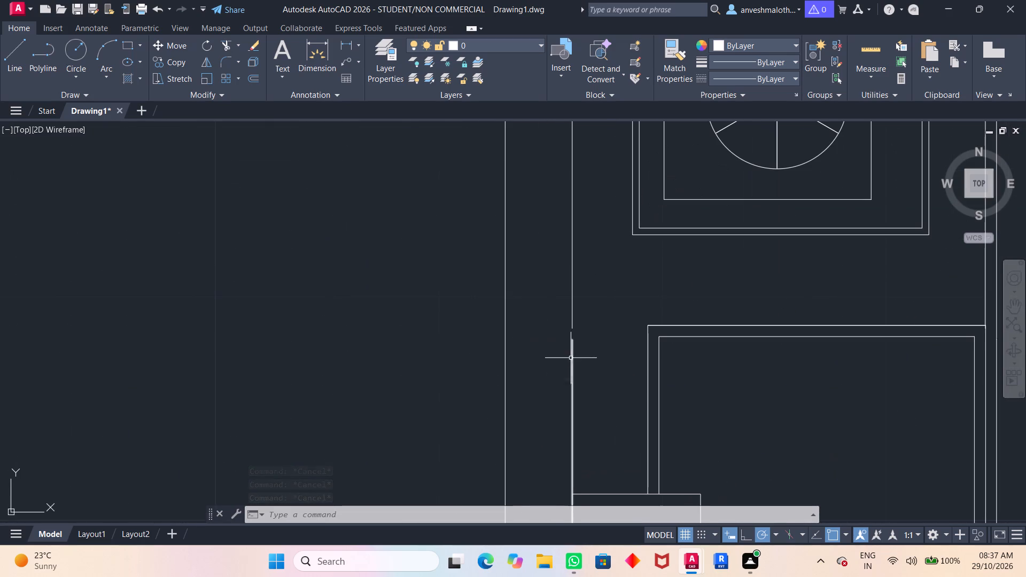
left_click(573, 350)
left_click_drag(571, 337, 570, 323)
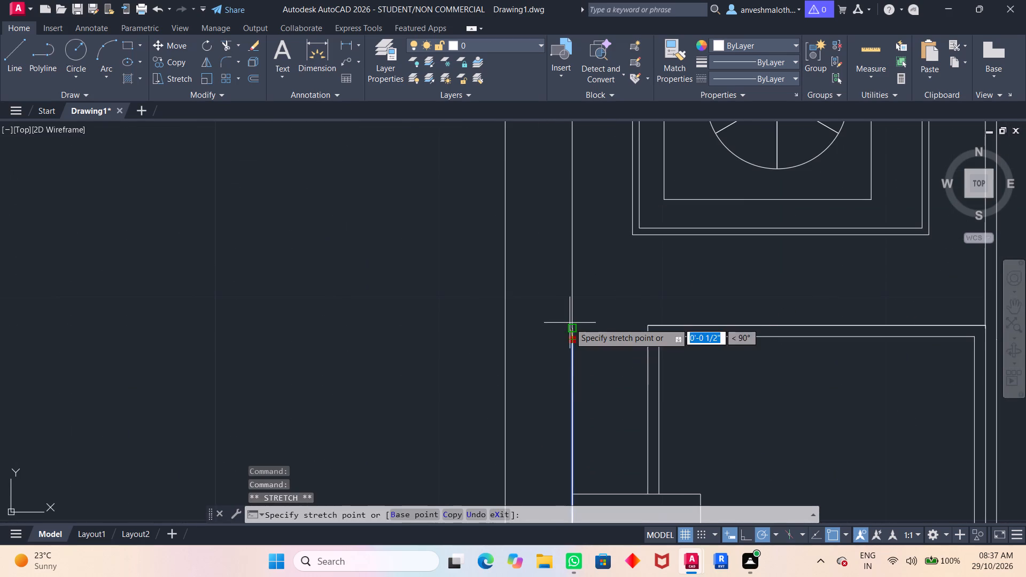
left_click_drag(570, 323, 574, 327)
left_click(574, 327)
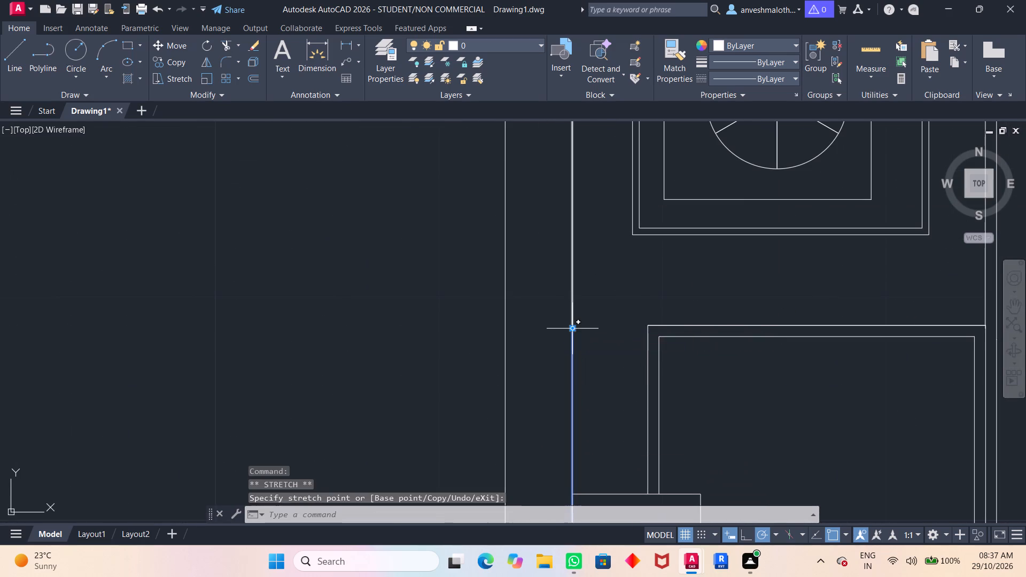
key("space")
key("Escape")
scroll(628, 366, "down", 1)
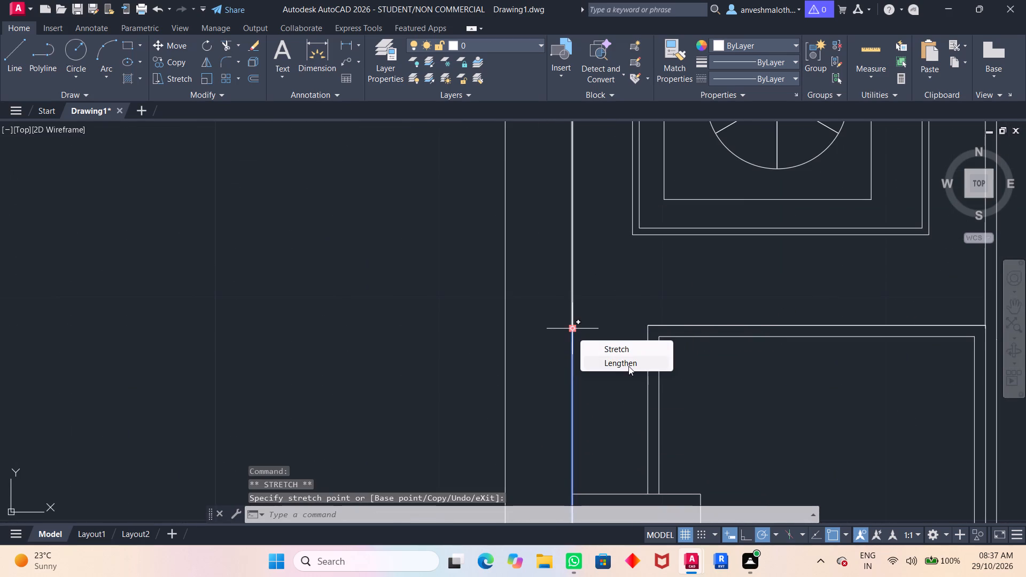
key("Escape")
scroll(697, 352, "down", 4)
scroll(850, 336, "down", 3)
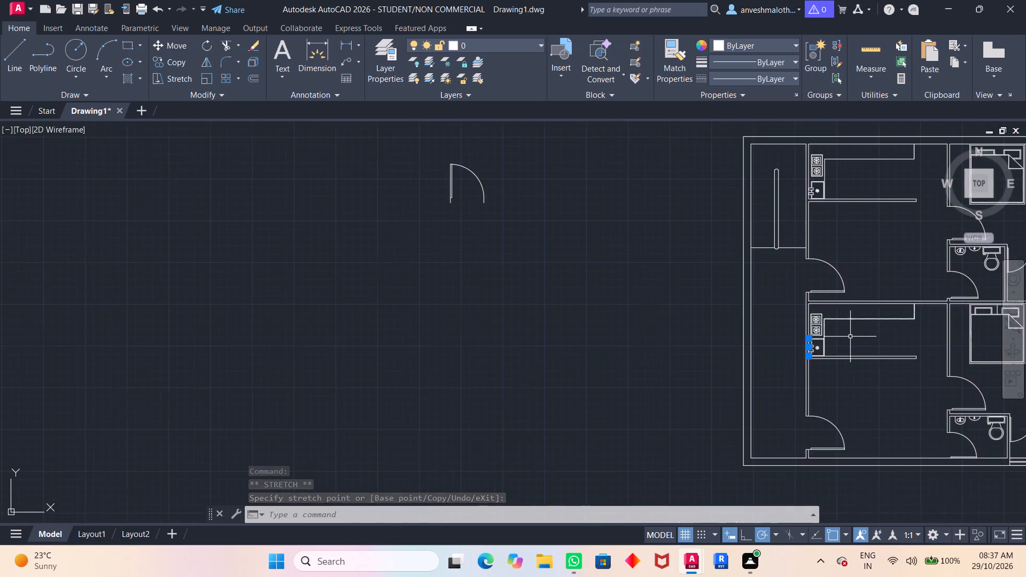
scroll(850, 337, "down", 1)
middle_click_drag(850, 337, 673, 336)
scroll(673, 336, "up", 1)
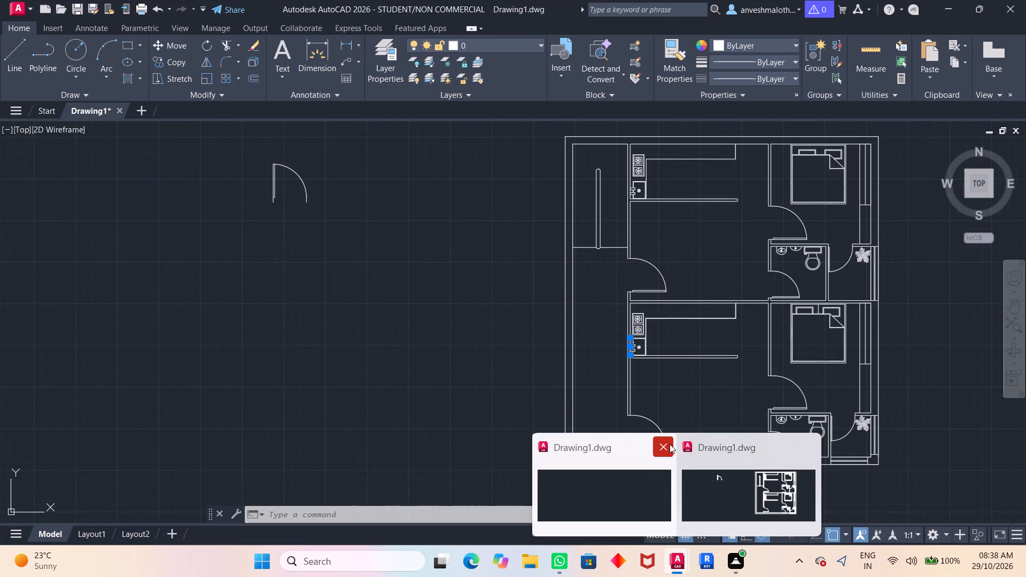
Open the existing drawing 105 alongside Drawing1.
left_click(29, 10)
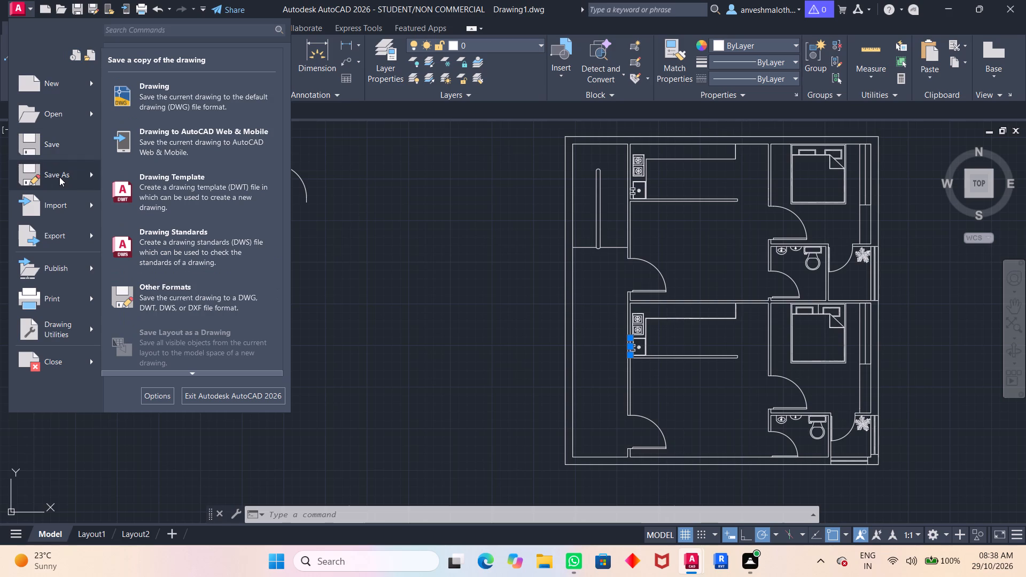
left_click(59, 115)
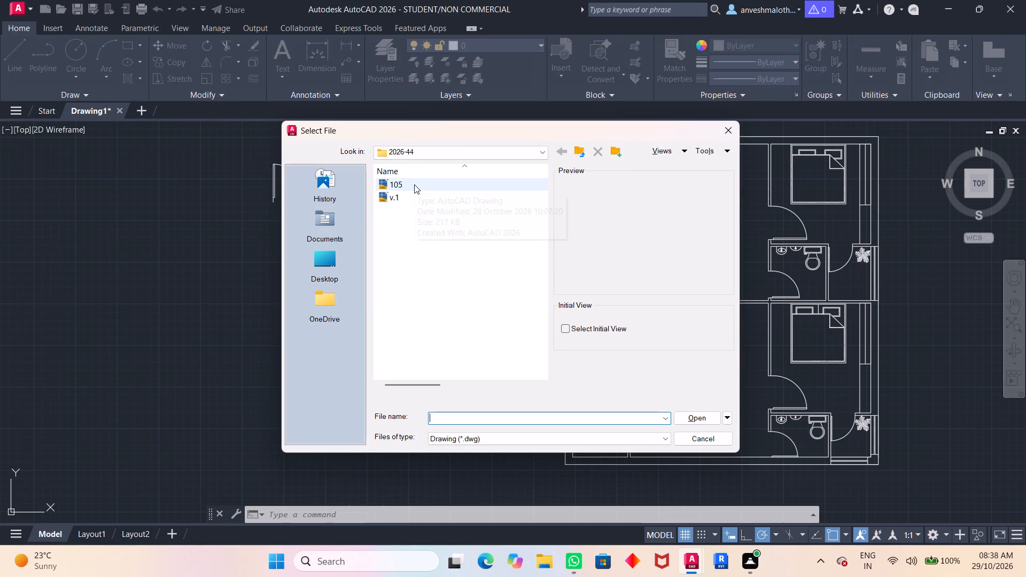
double_click(414, 184)
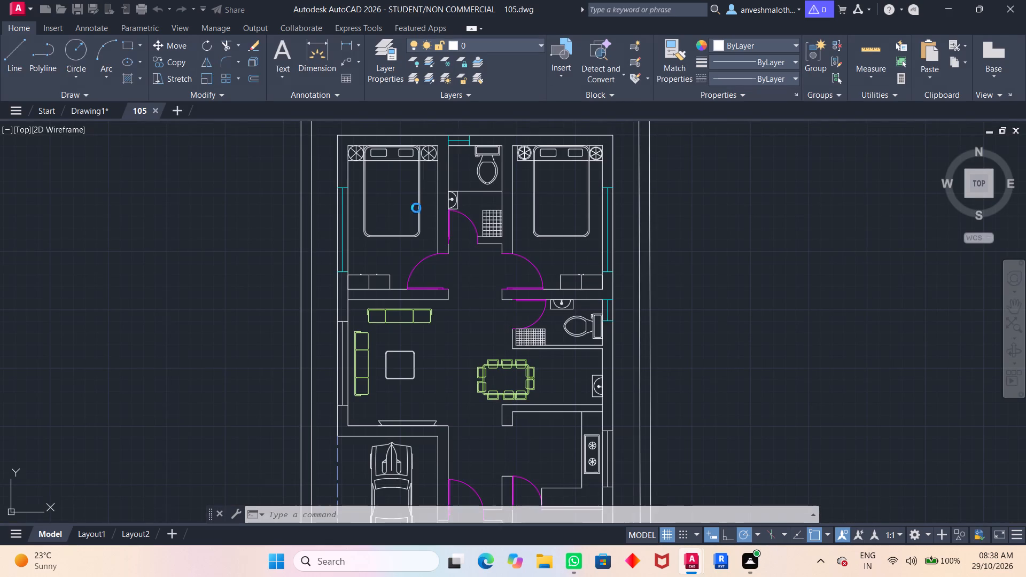
Copy the three-seat sofa nearest the bedroom wall in drawing 105 and paste it into Drawing1's empty area west of the floor plan.
scroll(425, 306, "up", 2)
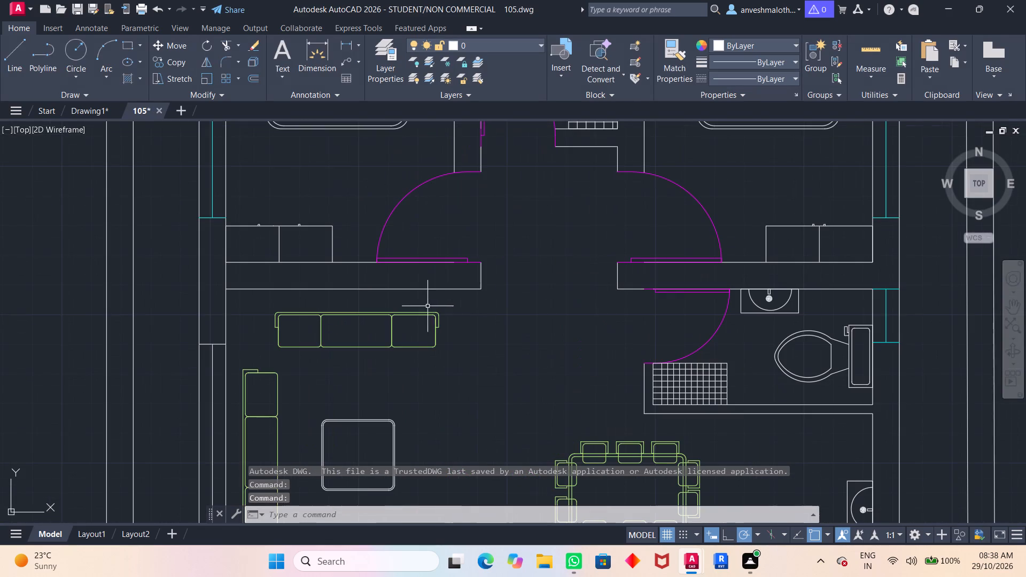
left_click(490, 307)
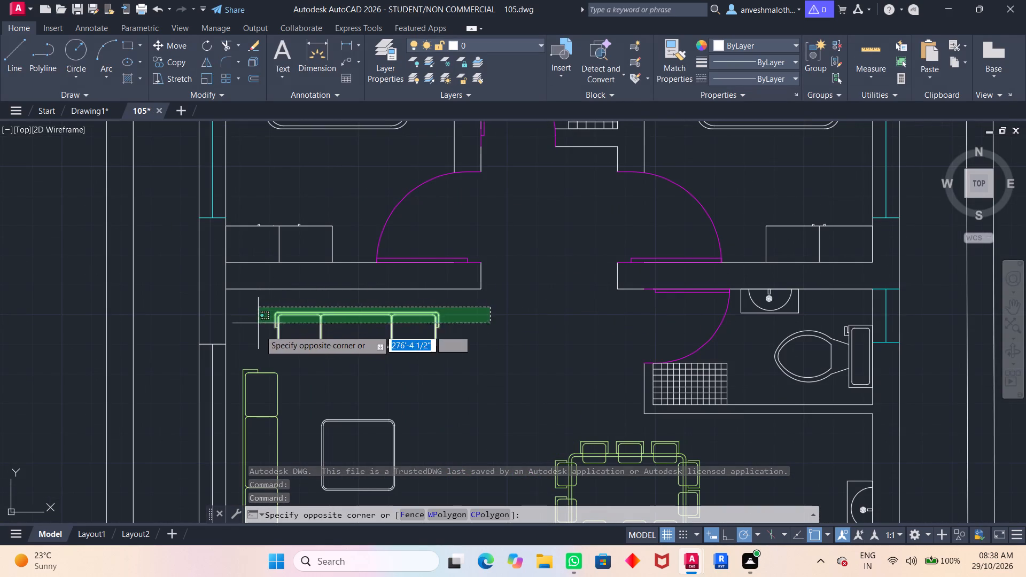
left_click(262, 351)
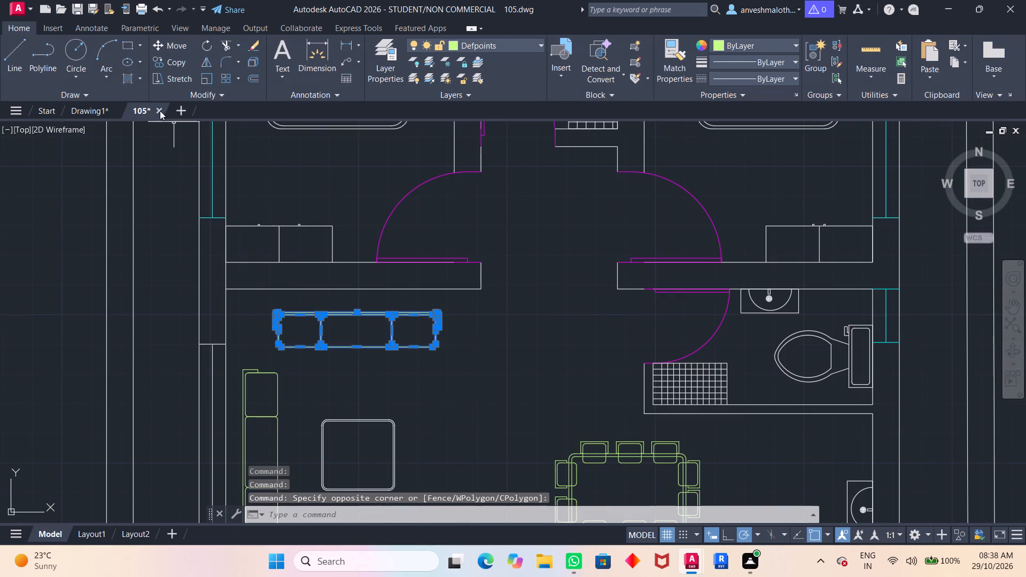
left_click(99, 110)
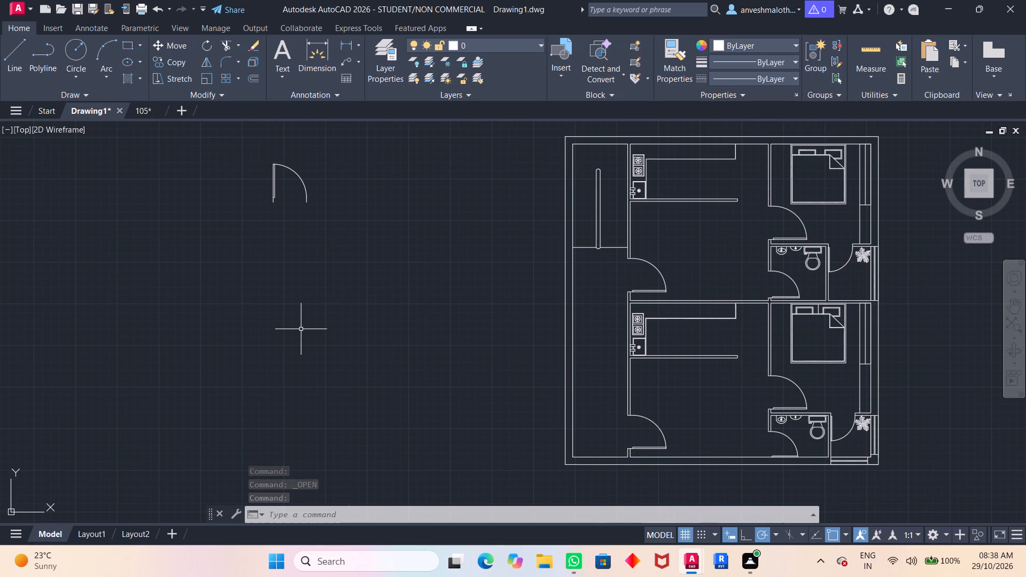
left_click(151, 111)
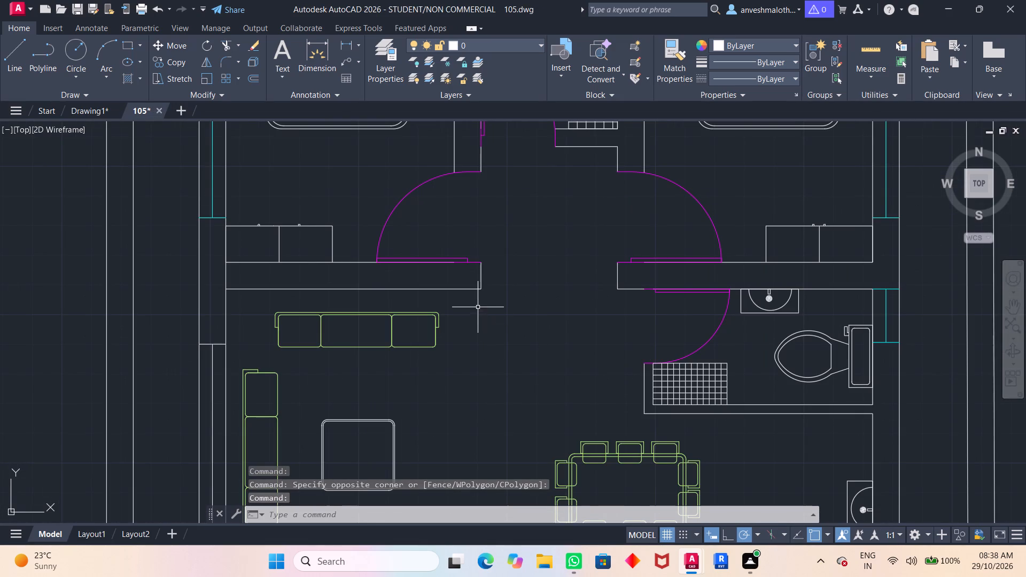
left_click(477, 306)
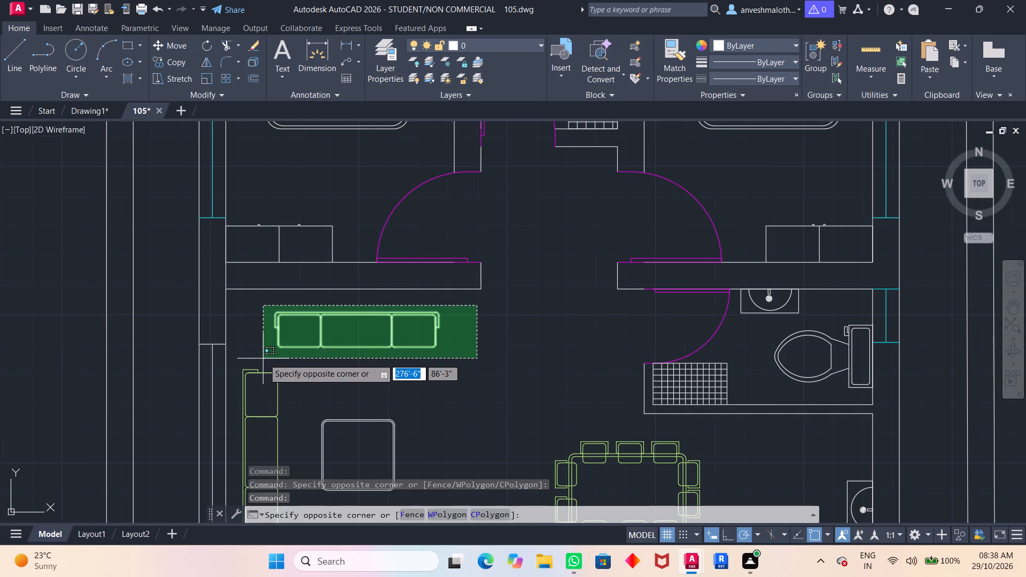
left_click(263, 358)
key("ctrl+c")
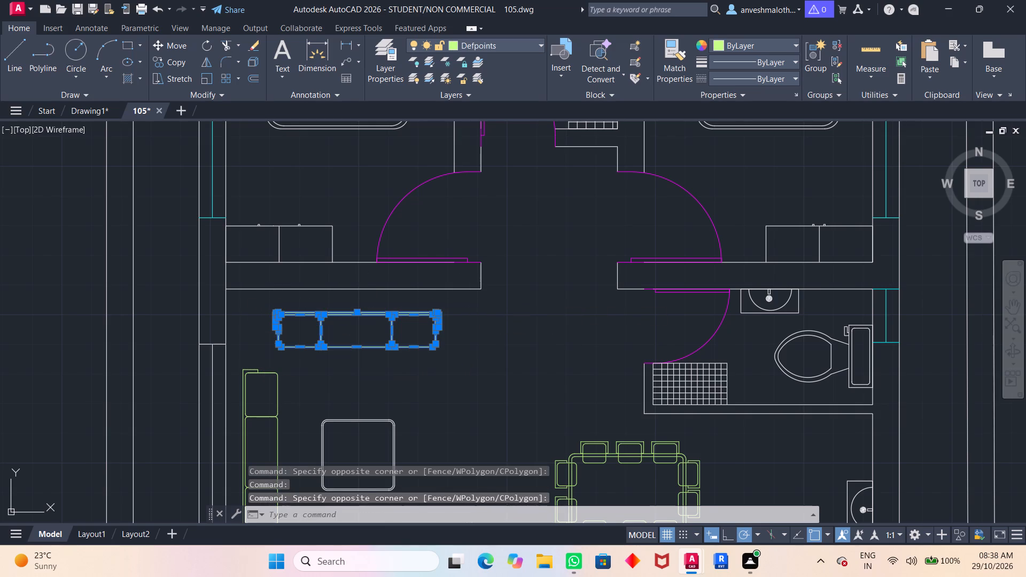
left_click(100, 111)
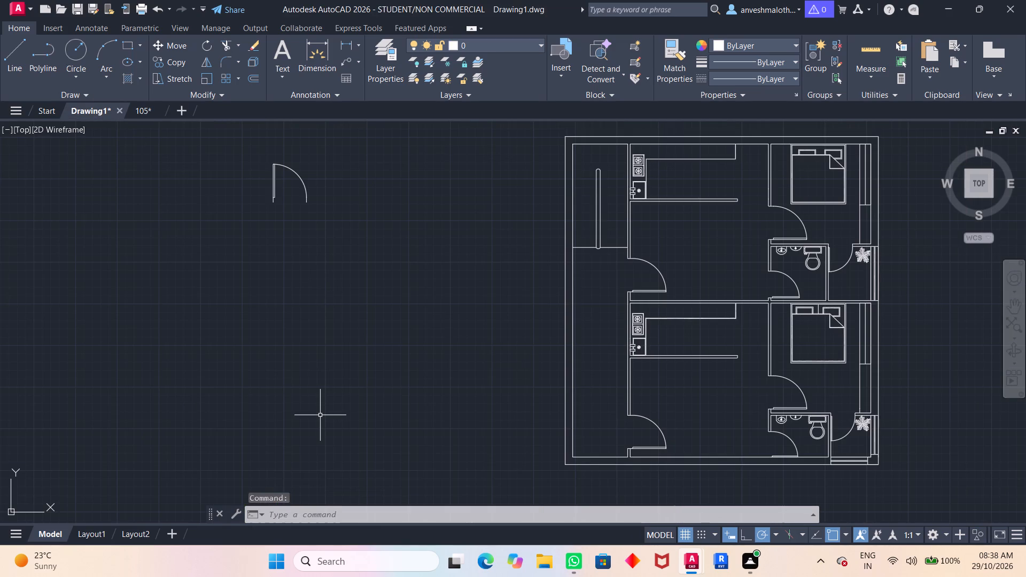
key("ctrl+v")
left_click(306, 357)
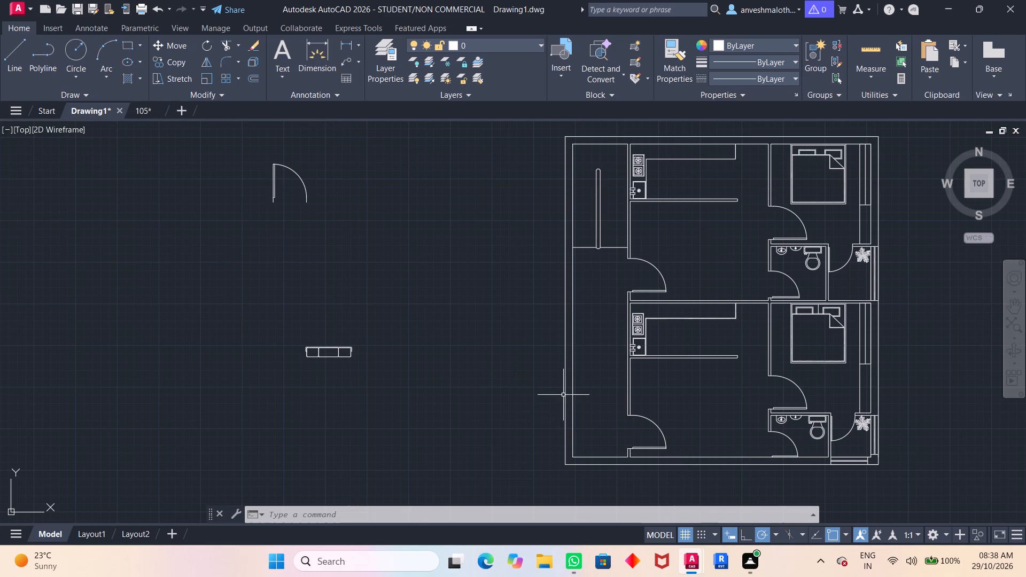
Rotate the pasted sofa 180° about the east end of its back edge, with Ortho on.
left_click(388, 323)
left_click(285, 396)
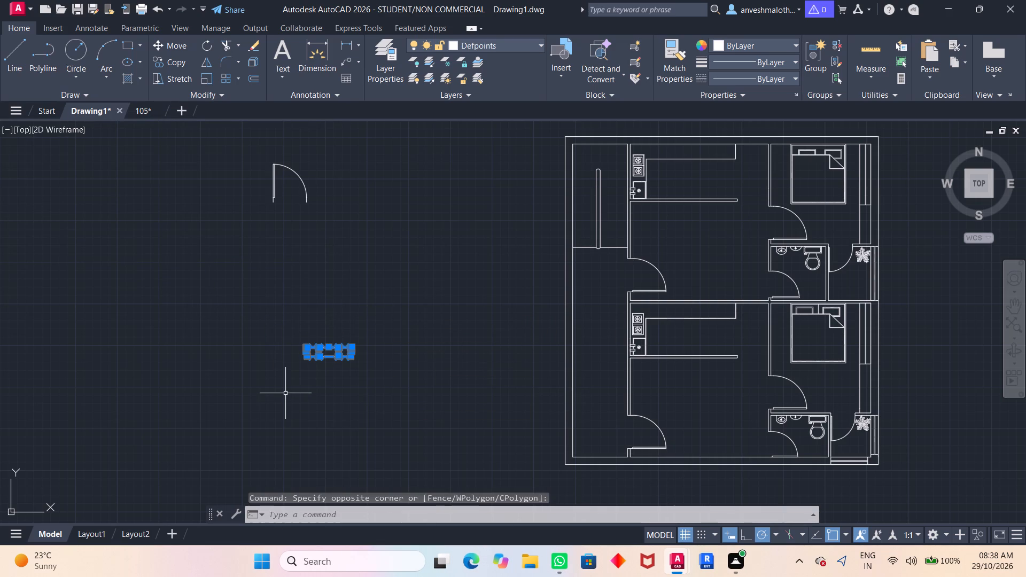
key("r")
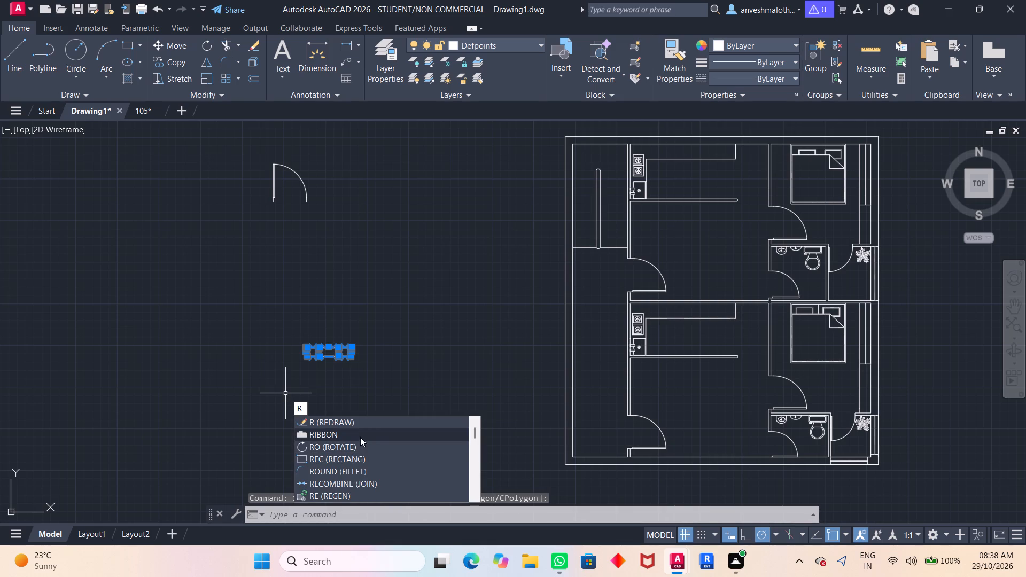
left_click(349, 445)
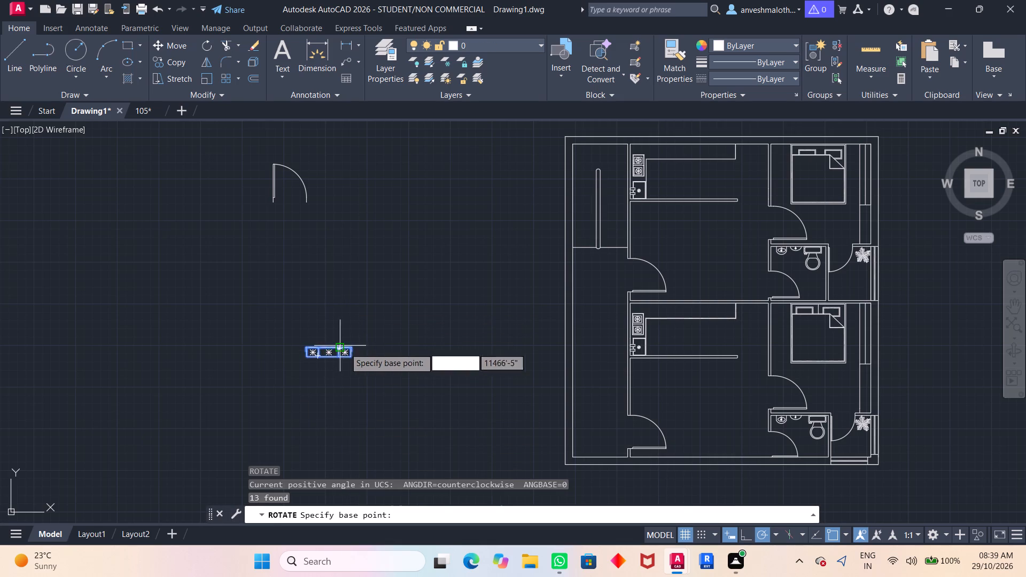
scroll(352, 343, "up", 5)
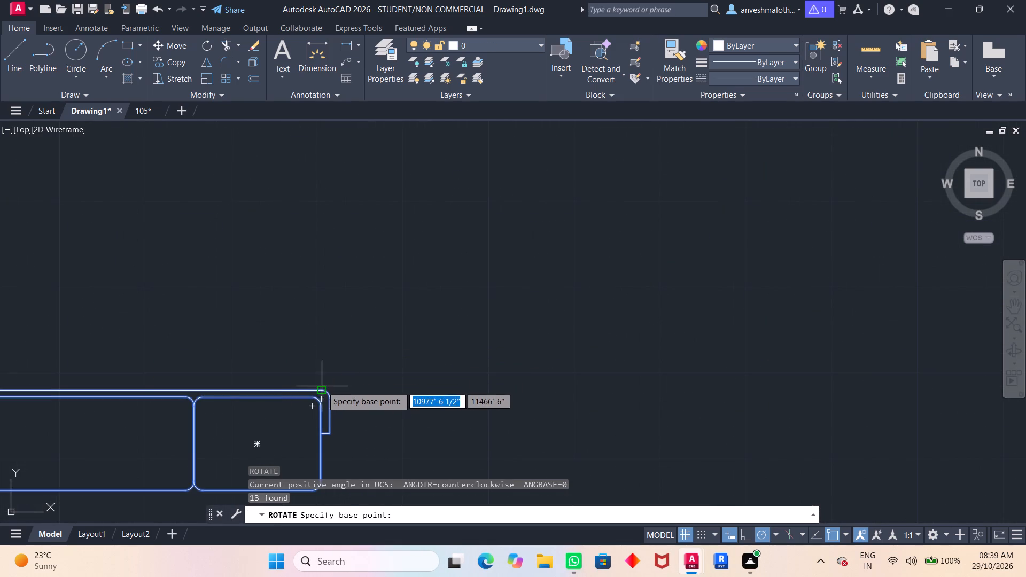
left_click(324, 389)
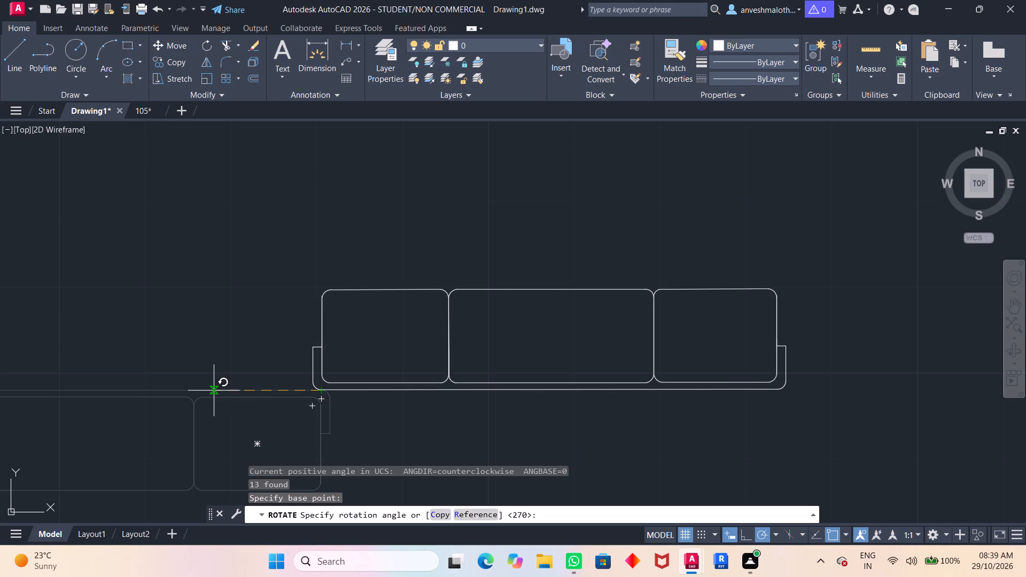
left_click(742, 534)
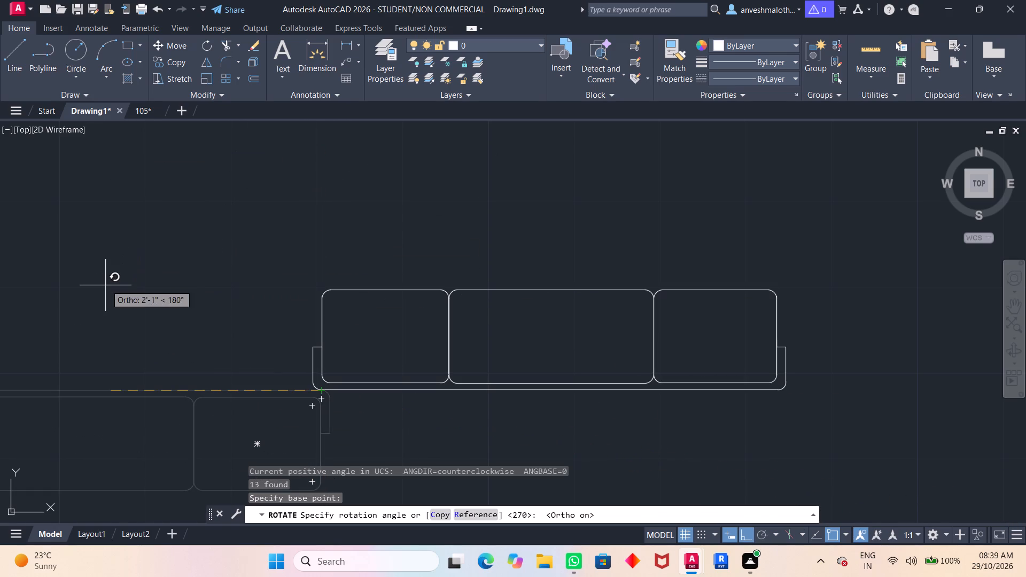
left_click(105, 285)
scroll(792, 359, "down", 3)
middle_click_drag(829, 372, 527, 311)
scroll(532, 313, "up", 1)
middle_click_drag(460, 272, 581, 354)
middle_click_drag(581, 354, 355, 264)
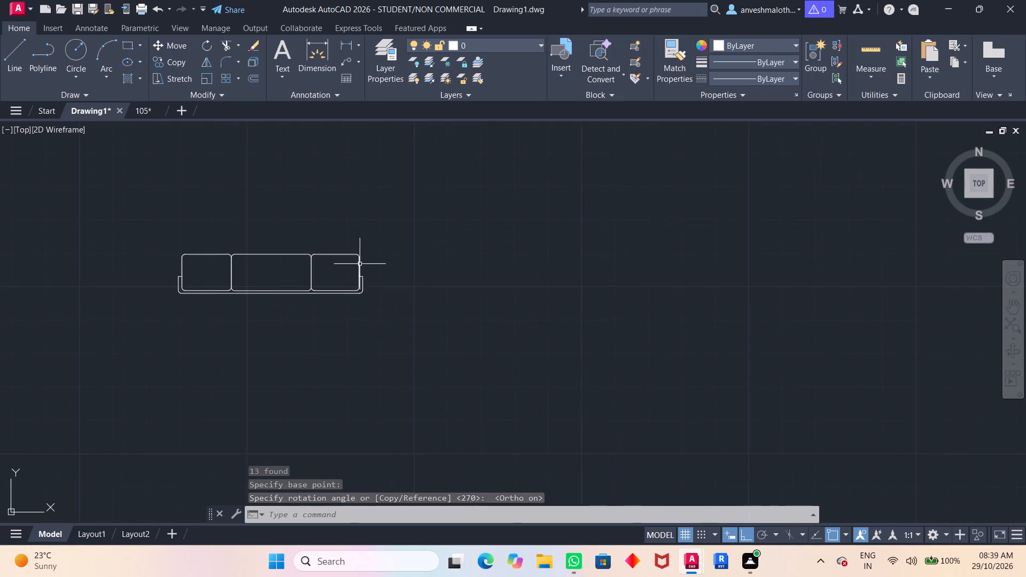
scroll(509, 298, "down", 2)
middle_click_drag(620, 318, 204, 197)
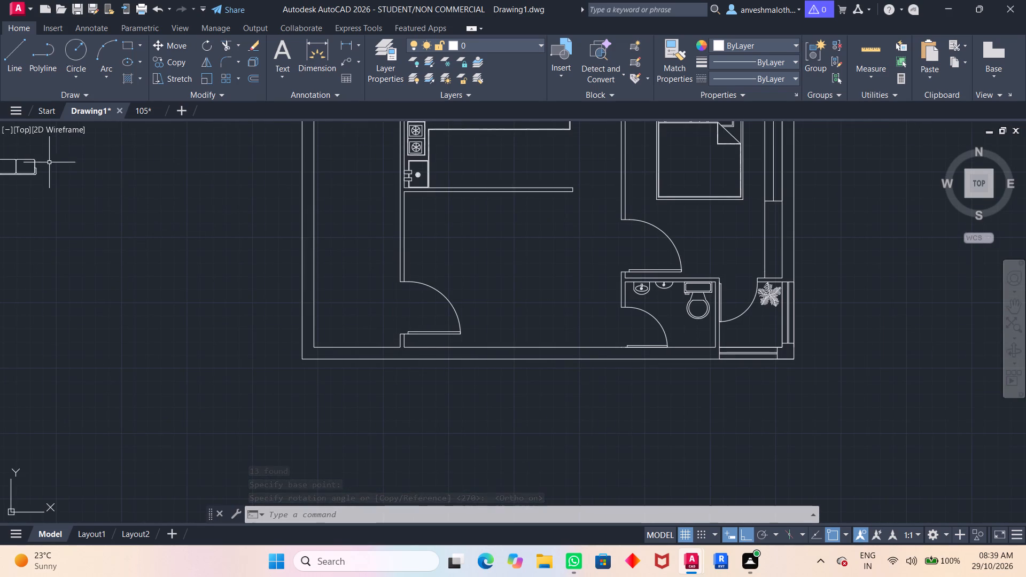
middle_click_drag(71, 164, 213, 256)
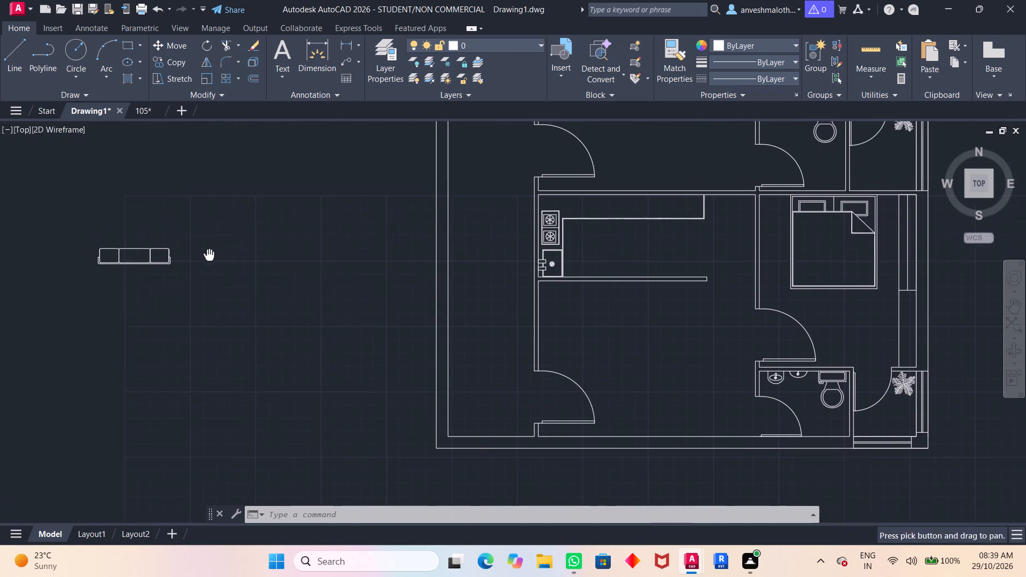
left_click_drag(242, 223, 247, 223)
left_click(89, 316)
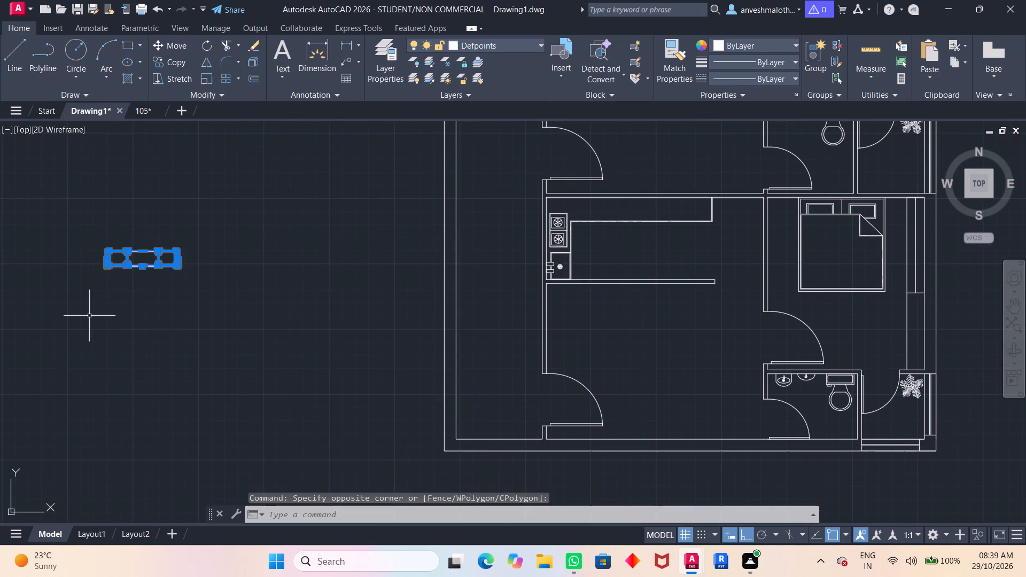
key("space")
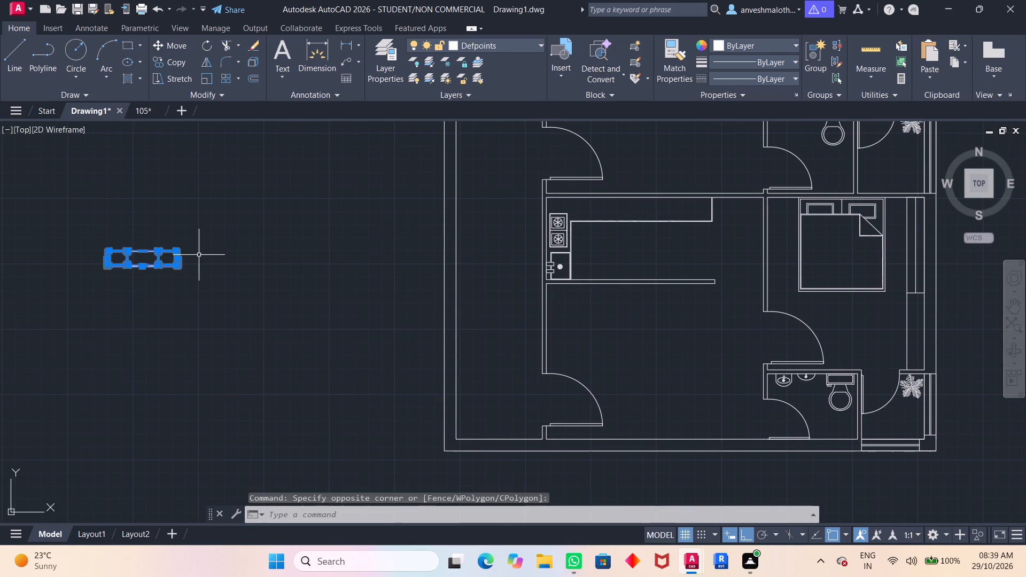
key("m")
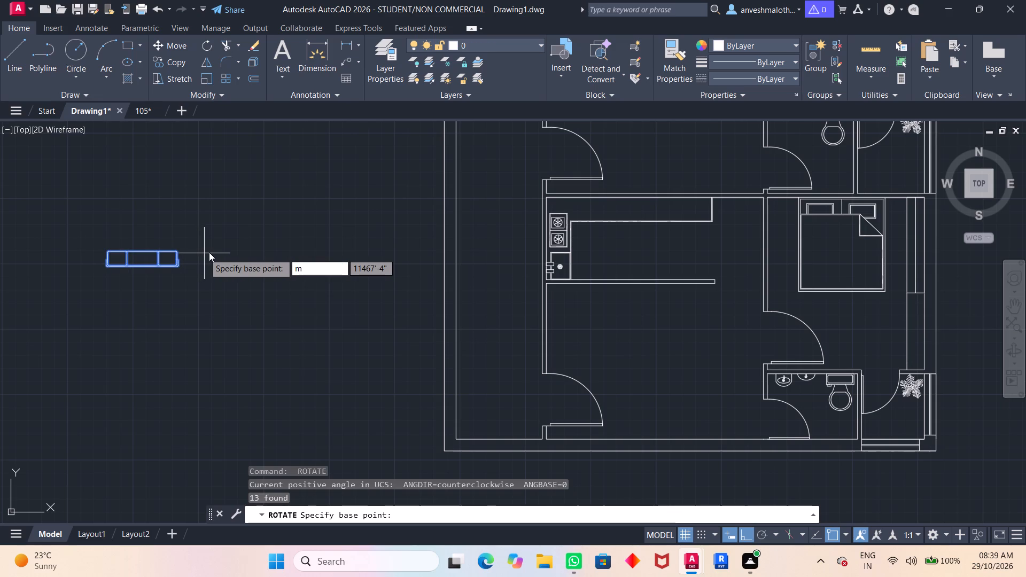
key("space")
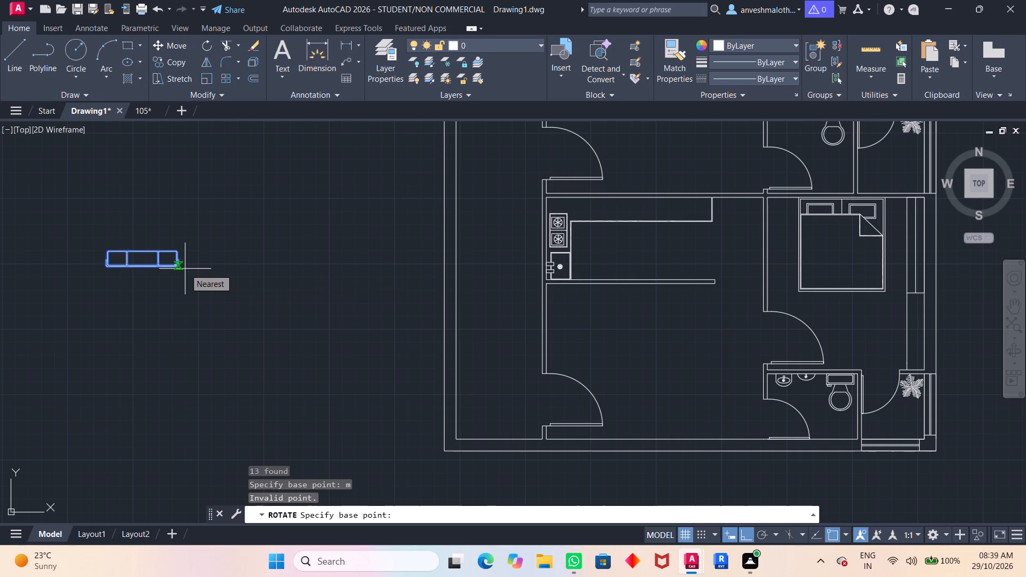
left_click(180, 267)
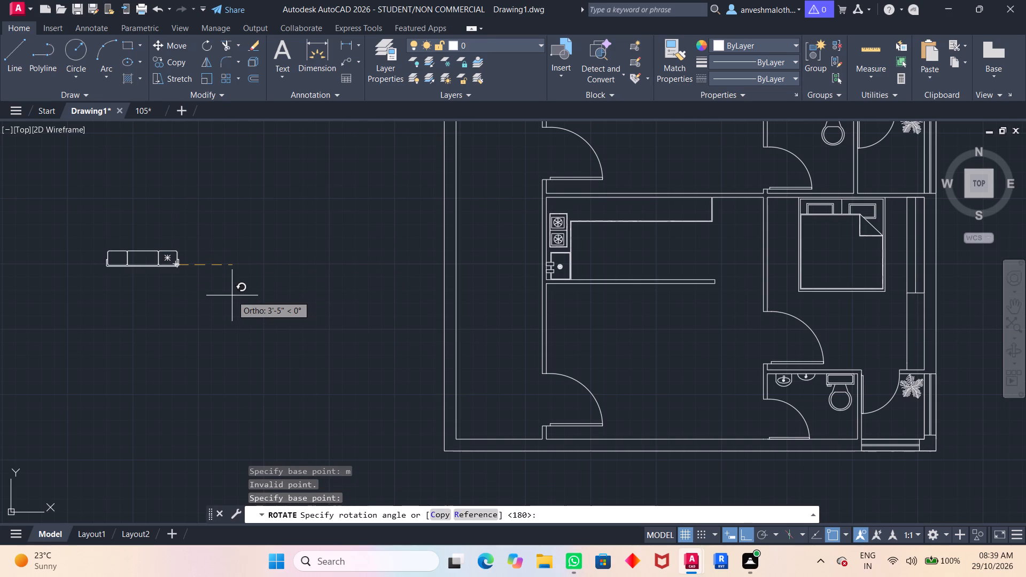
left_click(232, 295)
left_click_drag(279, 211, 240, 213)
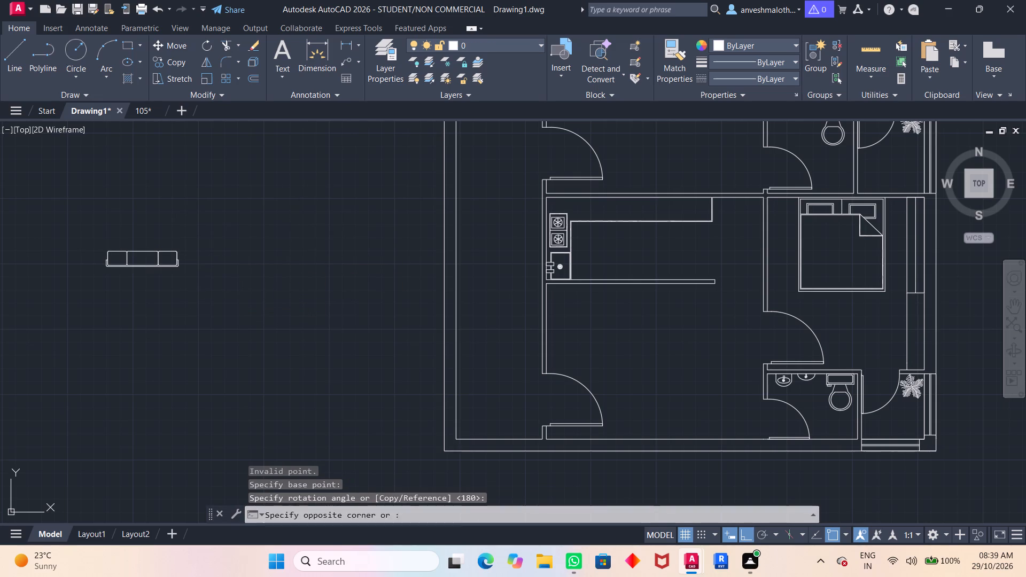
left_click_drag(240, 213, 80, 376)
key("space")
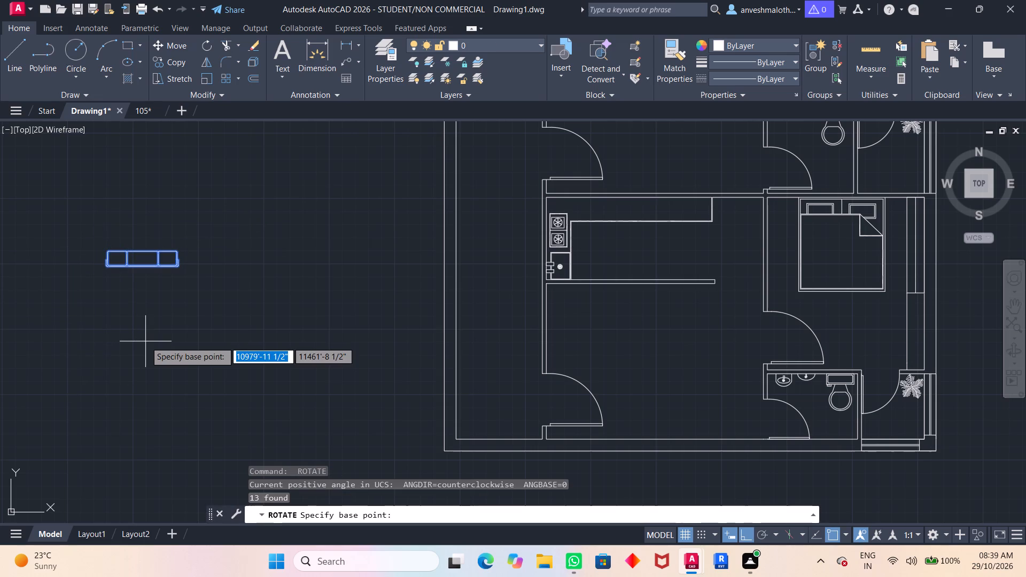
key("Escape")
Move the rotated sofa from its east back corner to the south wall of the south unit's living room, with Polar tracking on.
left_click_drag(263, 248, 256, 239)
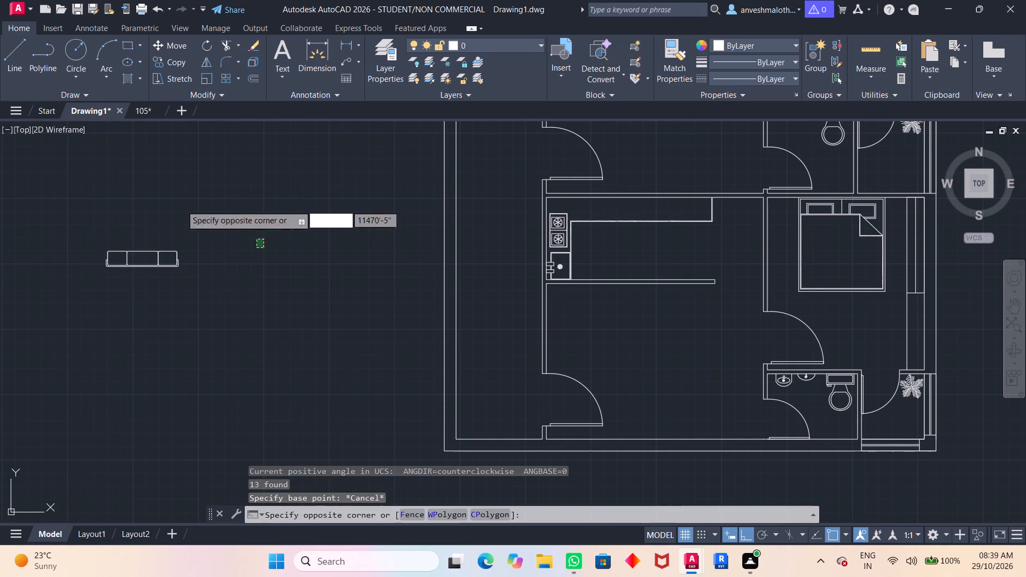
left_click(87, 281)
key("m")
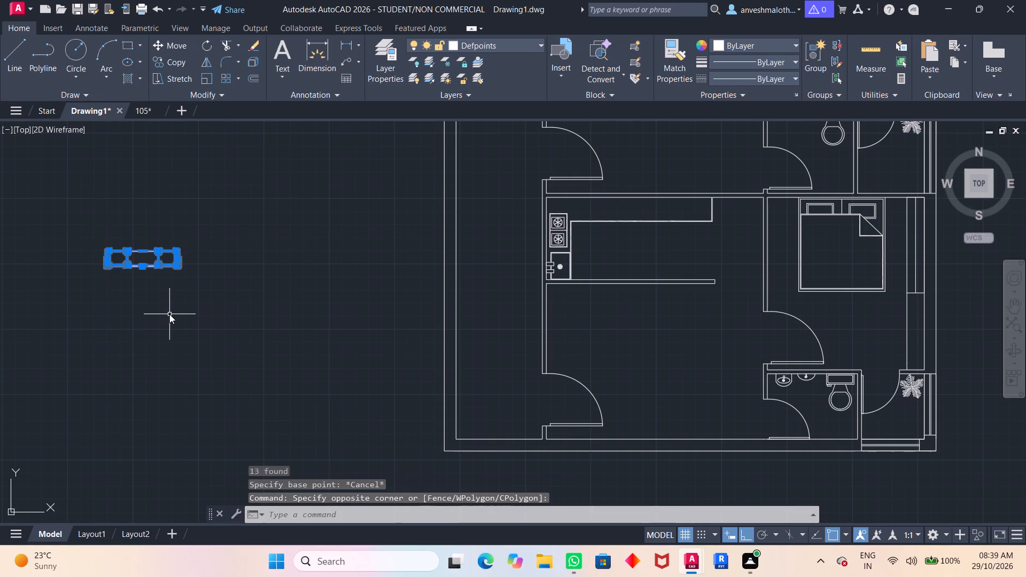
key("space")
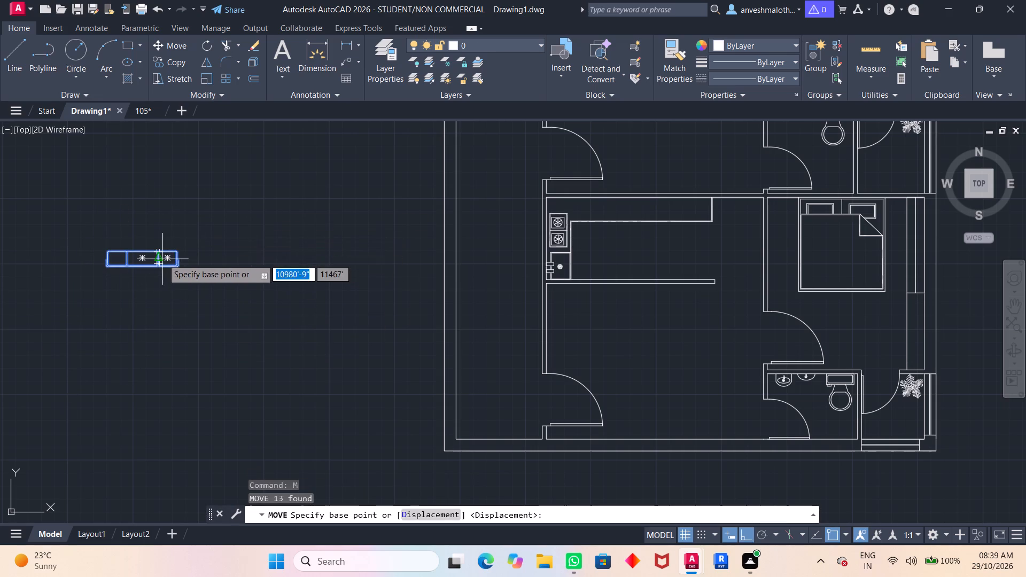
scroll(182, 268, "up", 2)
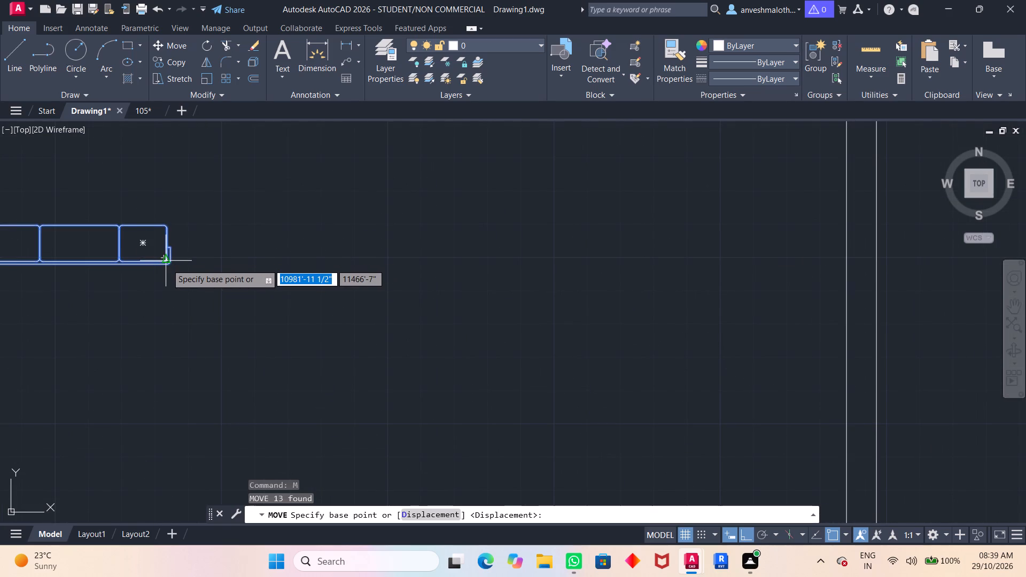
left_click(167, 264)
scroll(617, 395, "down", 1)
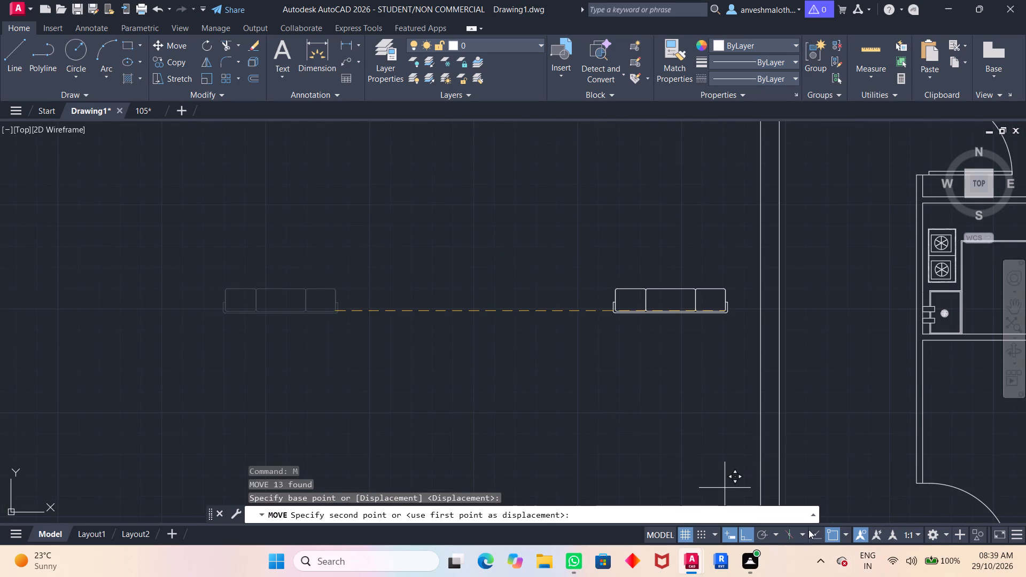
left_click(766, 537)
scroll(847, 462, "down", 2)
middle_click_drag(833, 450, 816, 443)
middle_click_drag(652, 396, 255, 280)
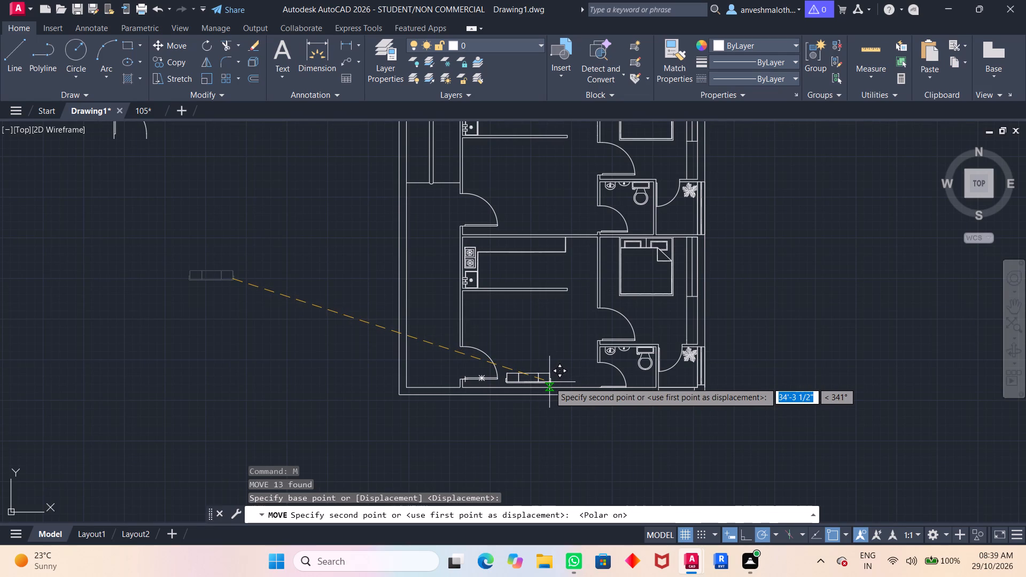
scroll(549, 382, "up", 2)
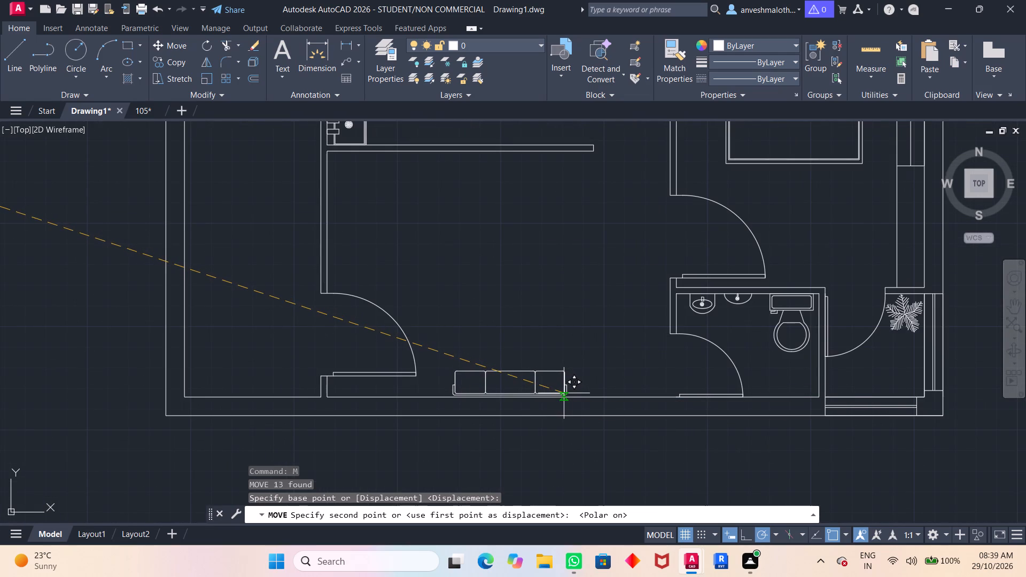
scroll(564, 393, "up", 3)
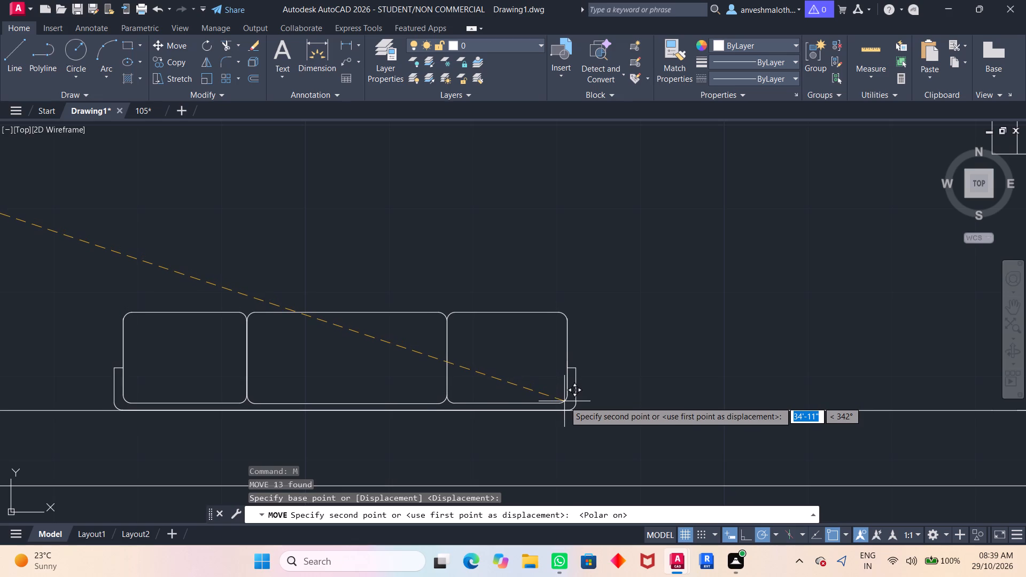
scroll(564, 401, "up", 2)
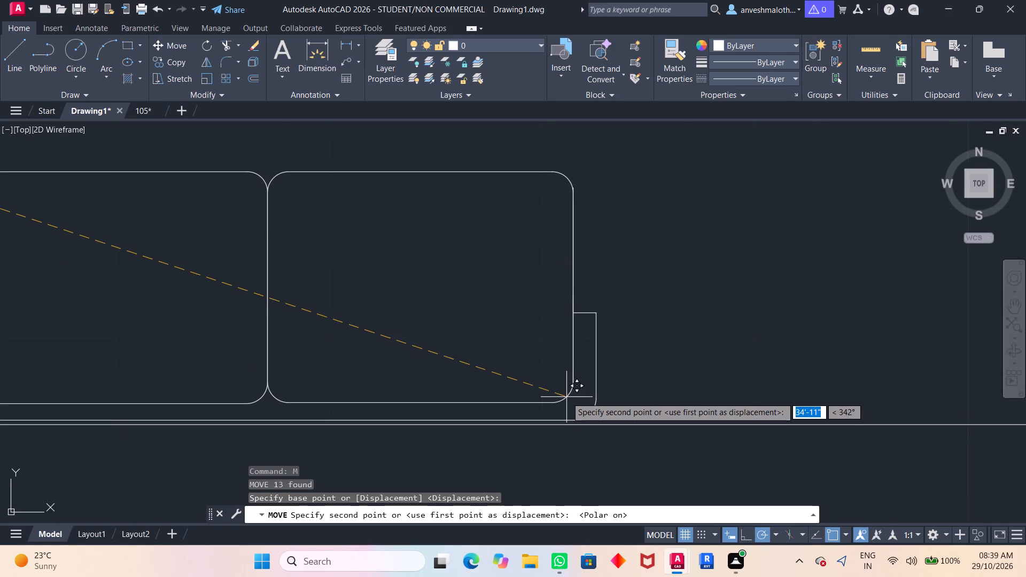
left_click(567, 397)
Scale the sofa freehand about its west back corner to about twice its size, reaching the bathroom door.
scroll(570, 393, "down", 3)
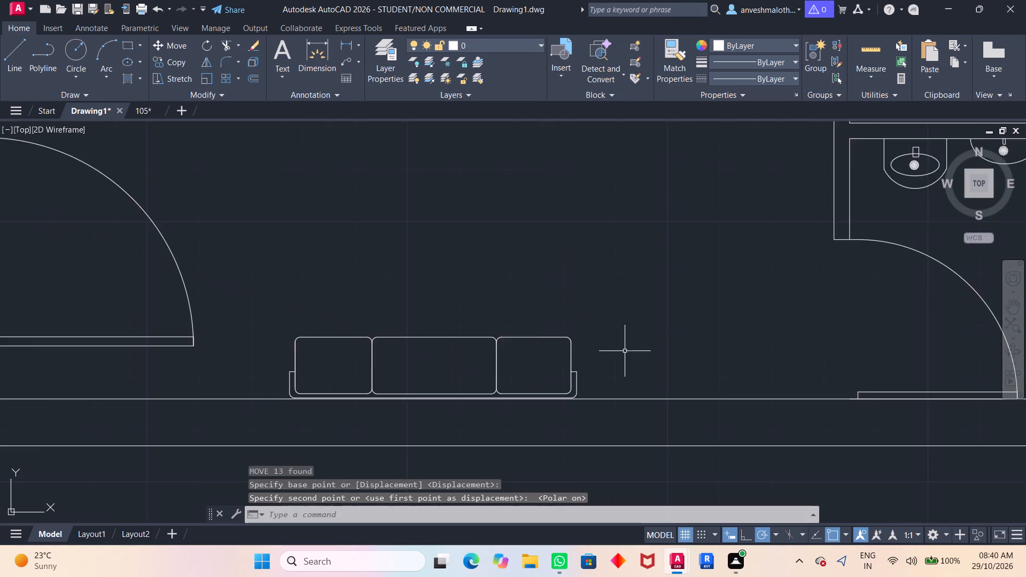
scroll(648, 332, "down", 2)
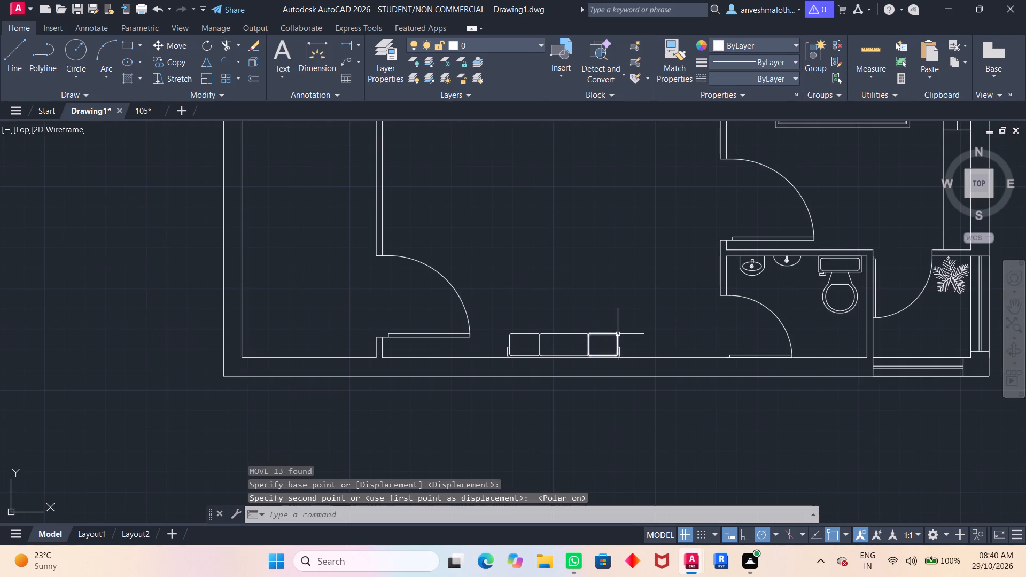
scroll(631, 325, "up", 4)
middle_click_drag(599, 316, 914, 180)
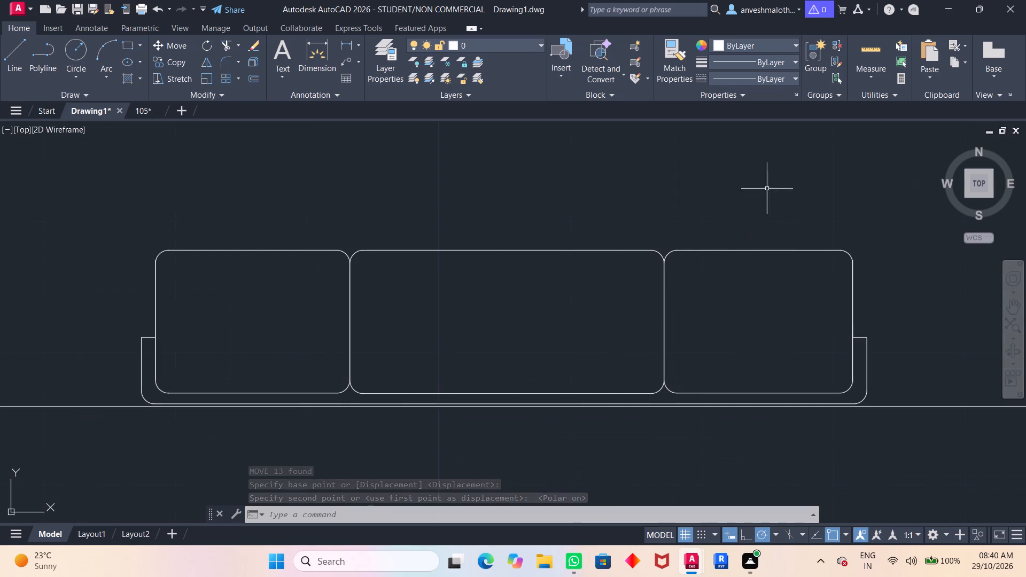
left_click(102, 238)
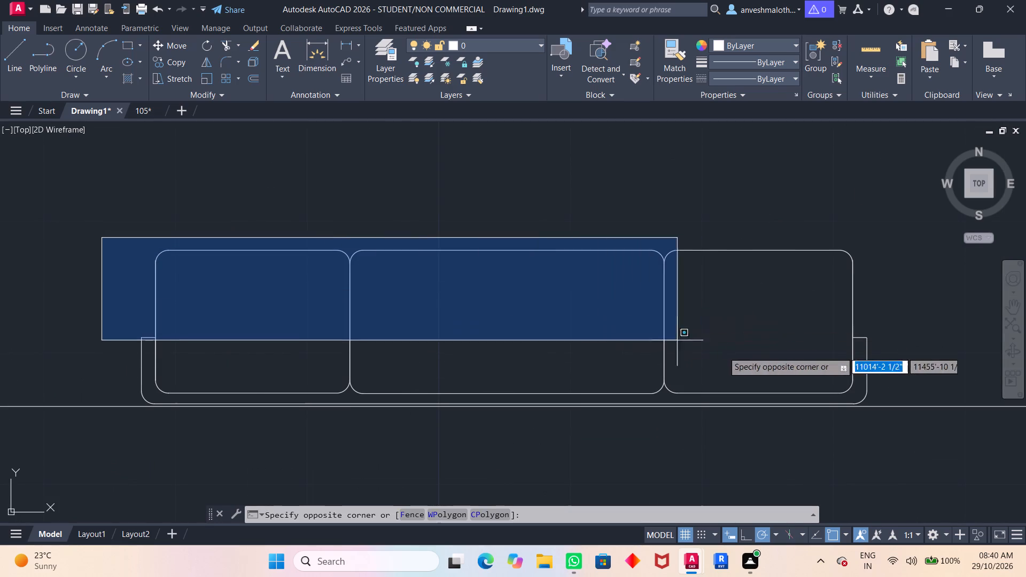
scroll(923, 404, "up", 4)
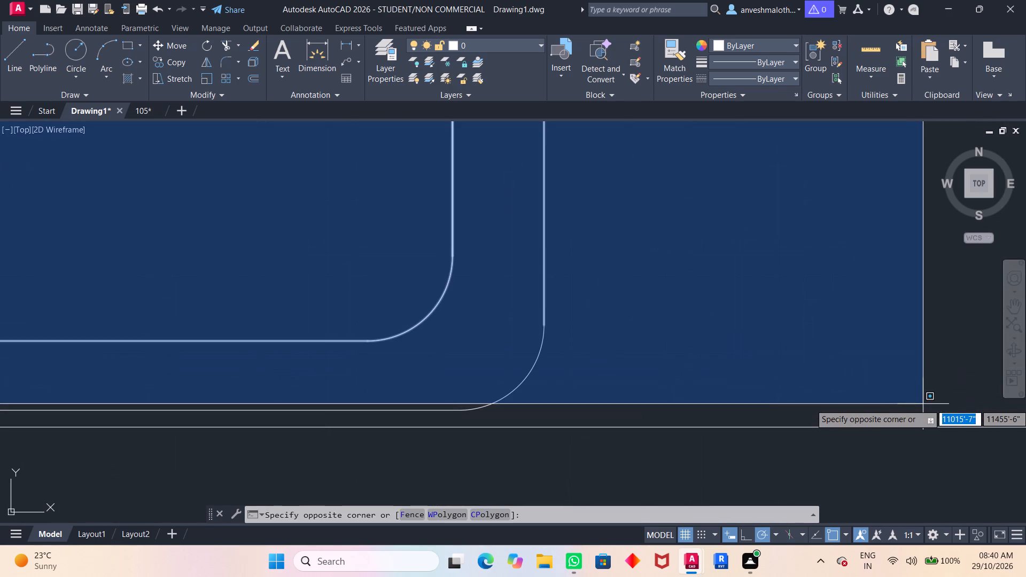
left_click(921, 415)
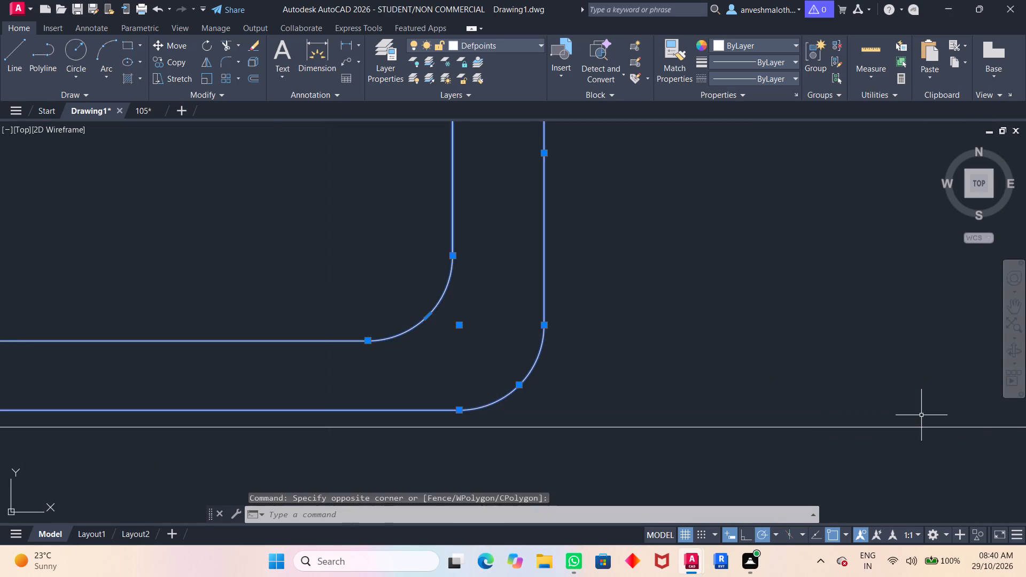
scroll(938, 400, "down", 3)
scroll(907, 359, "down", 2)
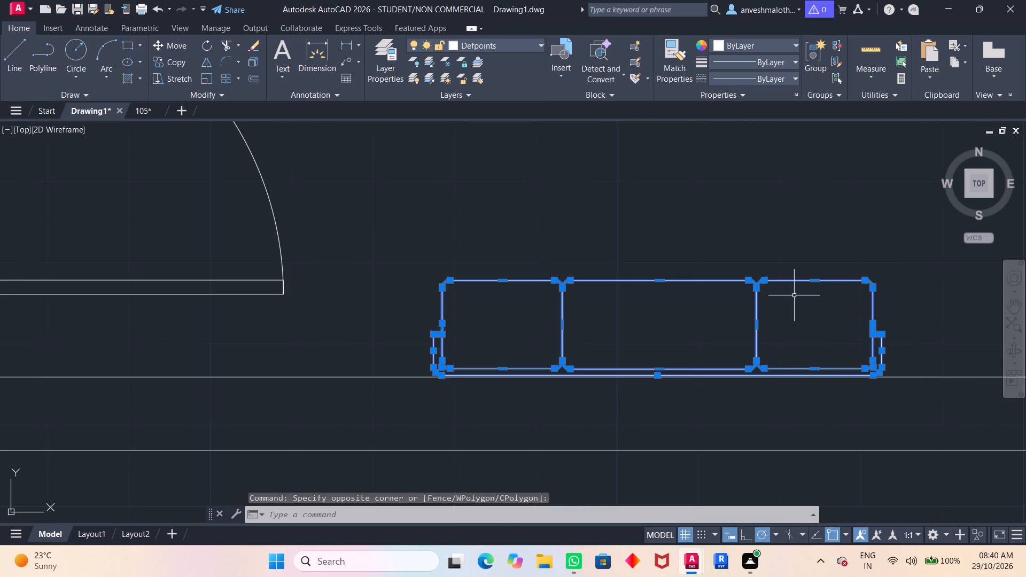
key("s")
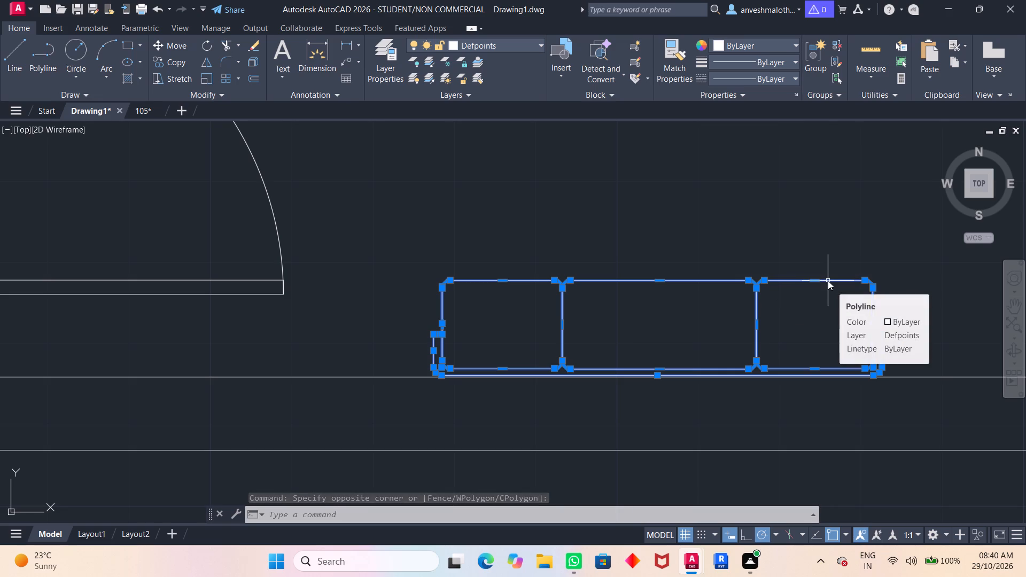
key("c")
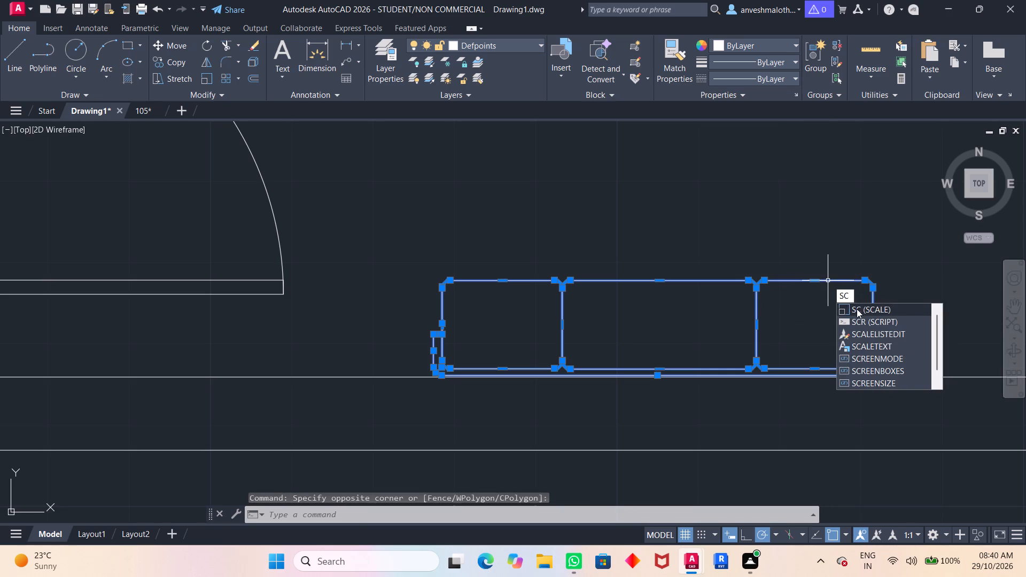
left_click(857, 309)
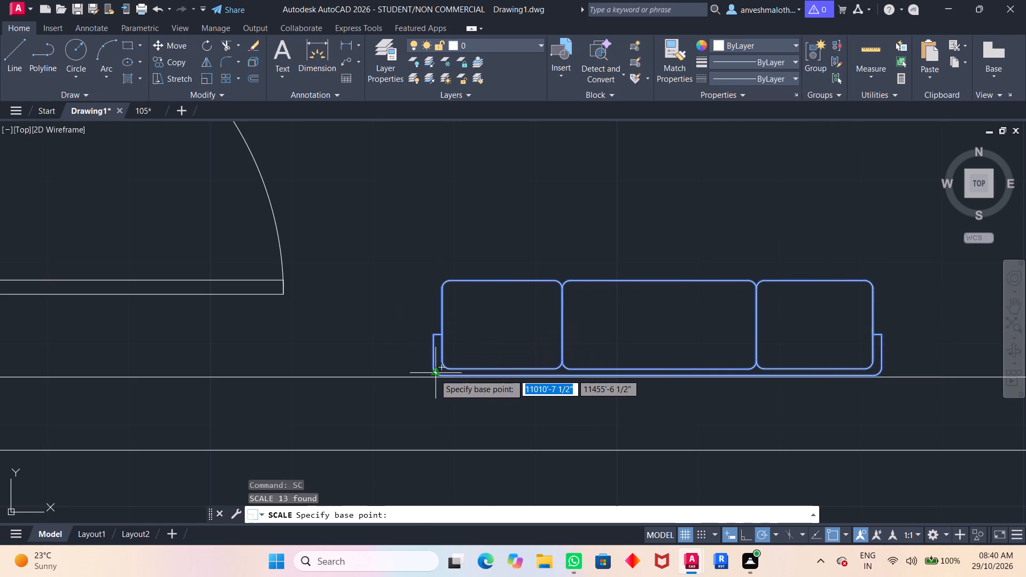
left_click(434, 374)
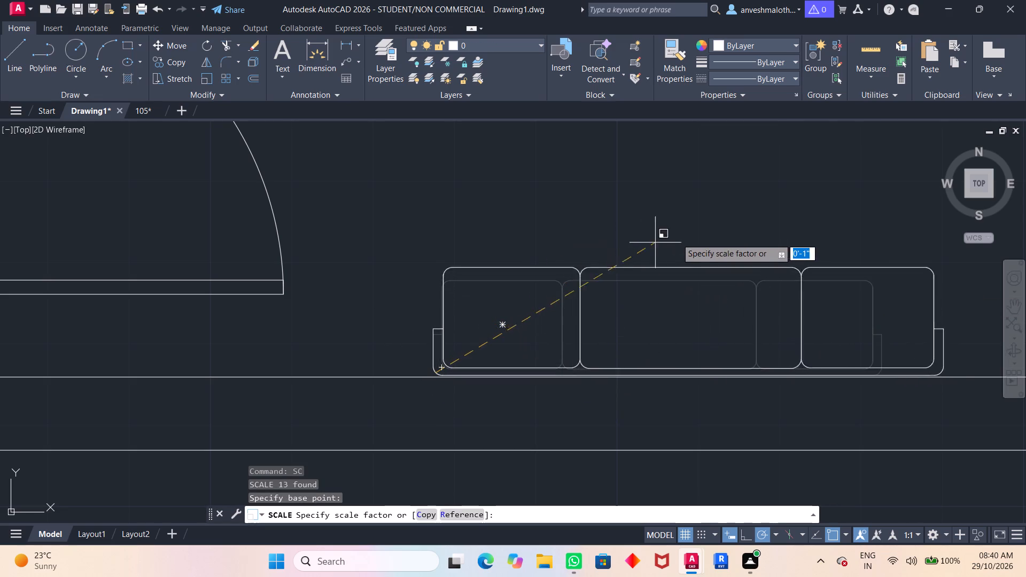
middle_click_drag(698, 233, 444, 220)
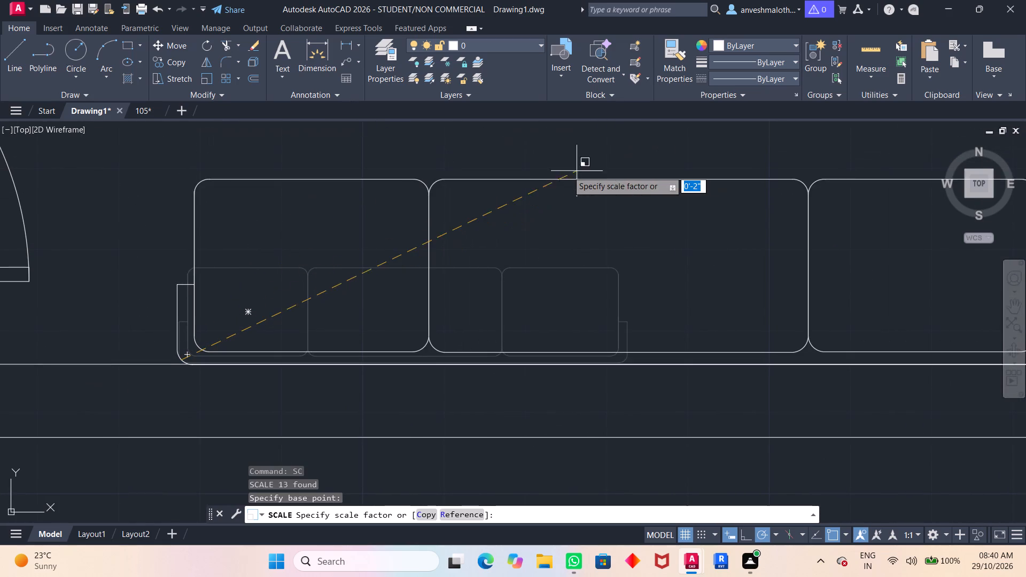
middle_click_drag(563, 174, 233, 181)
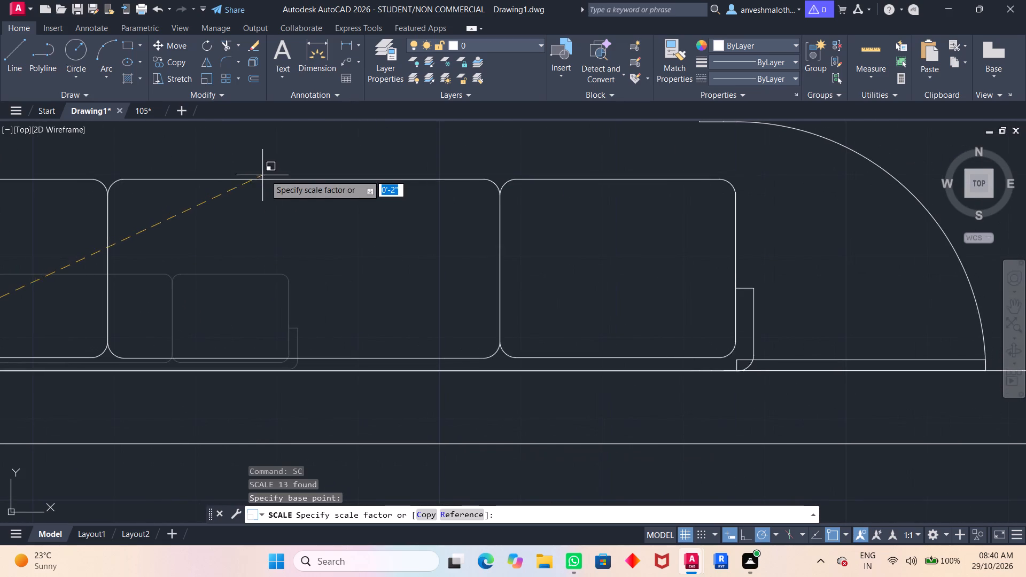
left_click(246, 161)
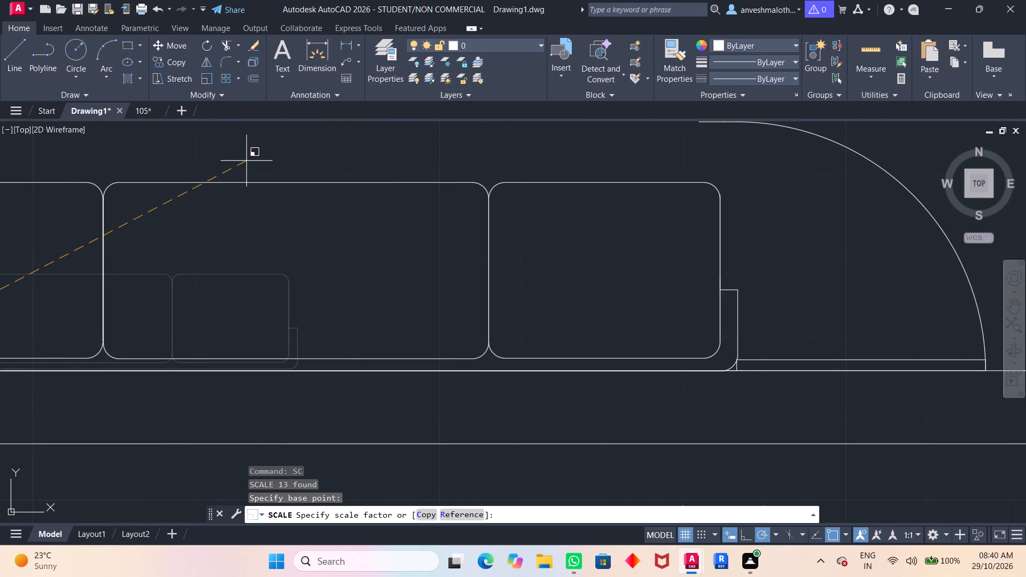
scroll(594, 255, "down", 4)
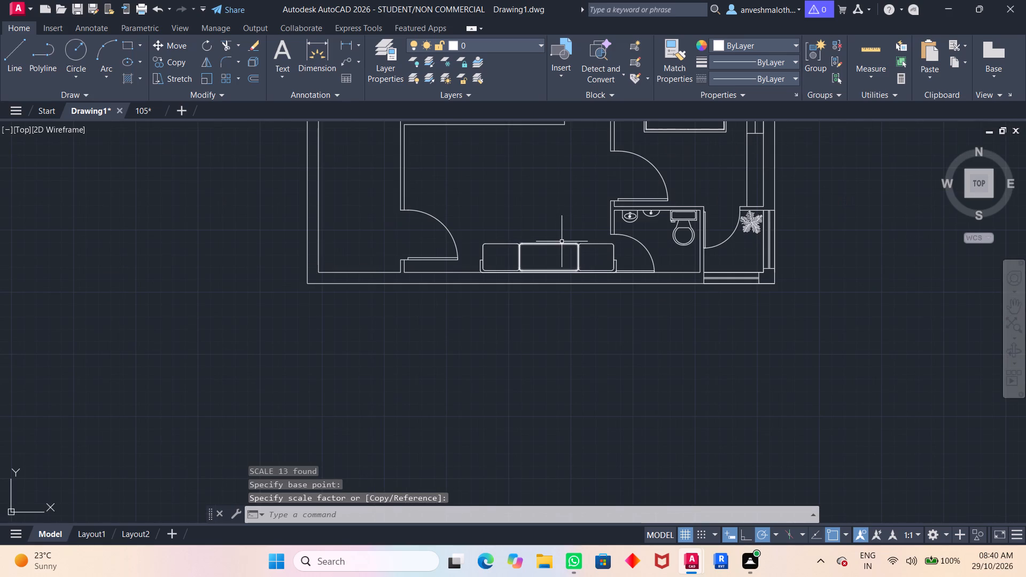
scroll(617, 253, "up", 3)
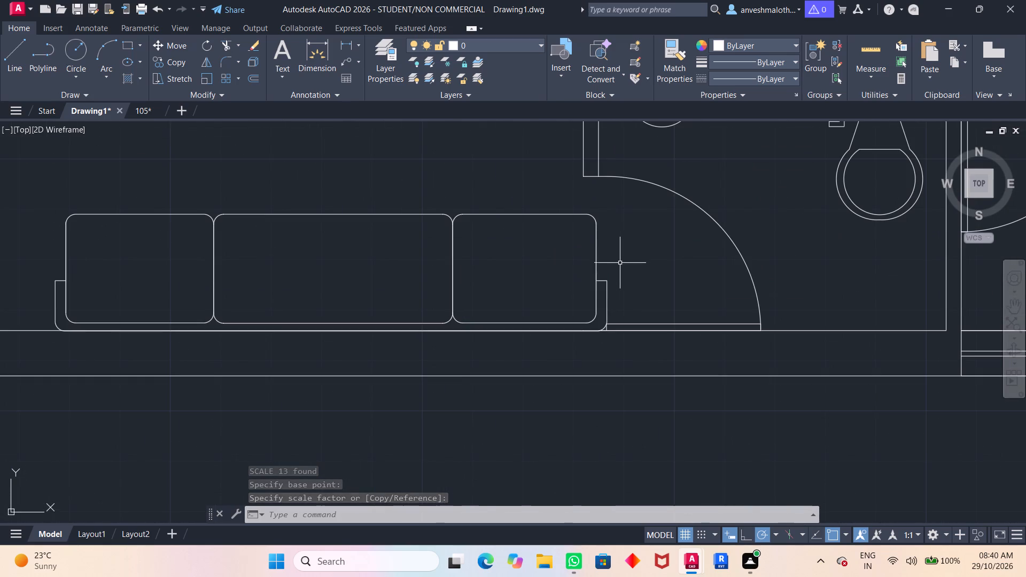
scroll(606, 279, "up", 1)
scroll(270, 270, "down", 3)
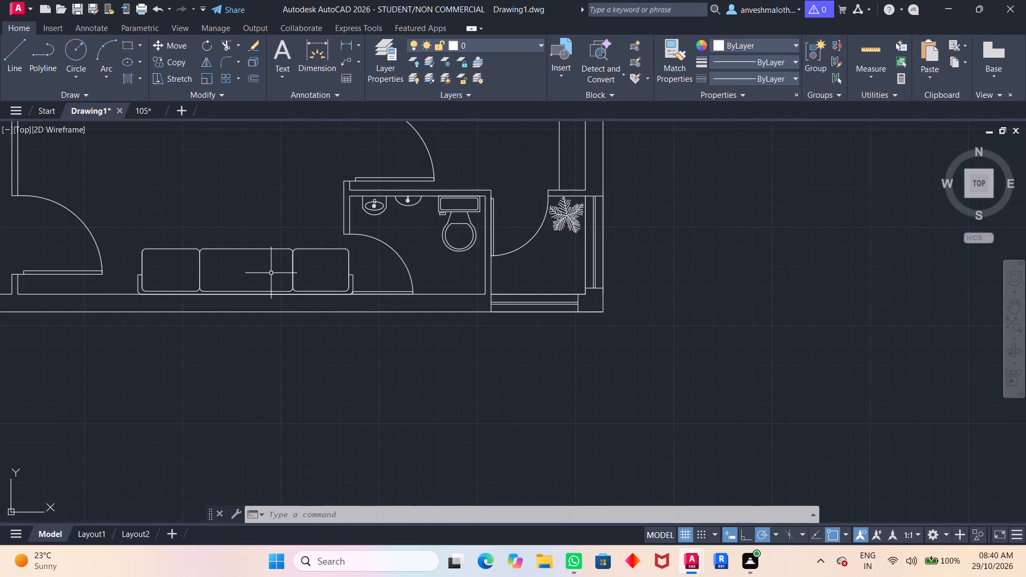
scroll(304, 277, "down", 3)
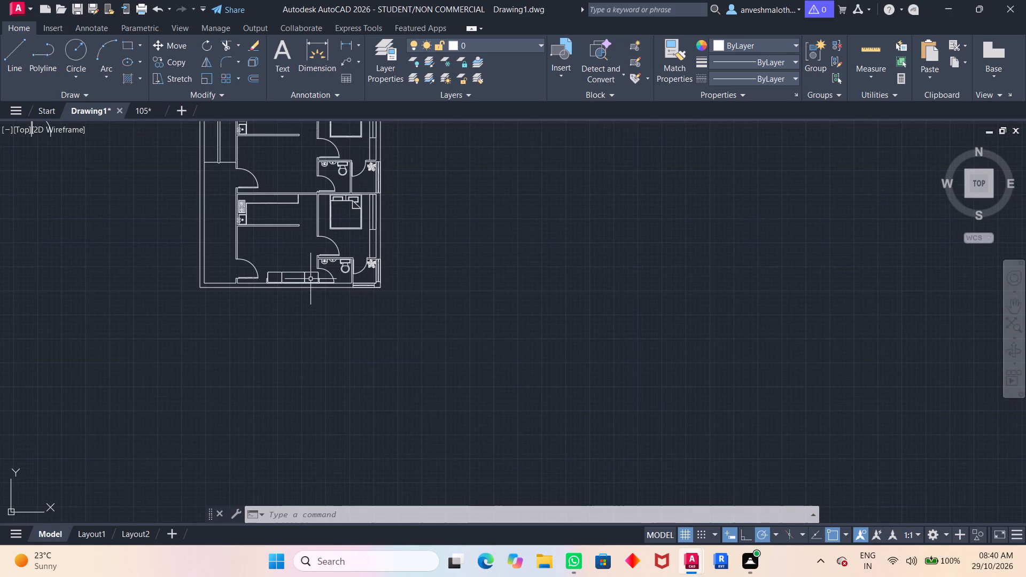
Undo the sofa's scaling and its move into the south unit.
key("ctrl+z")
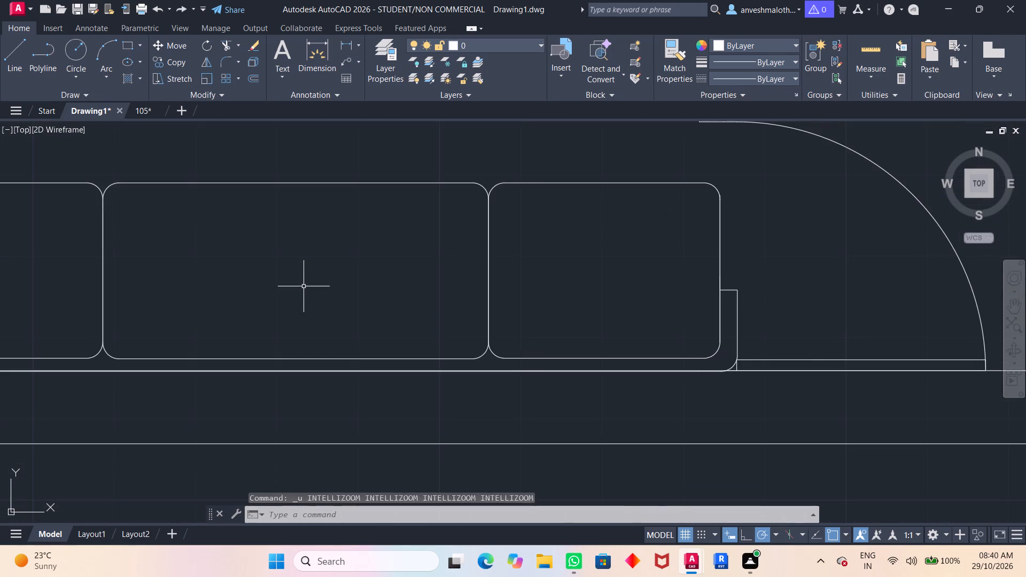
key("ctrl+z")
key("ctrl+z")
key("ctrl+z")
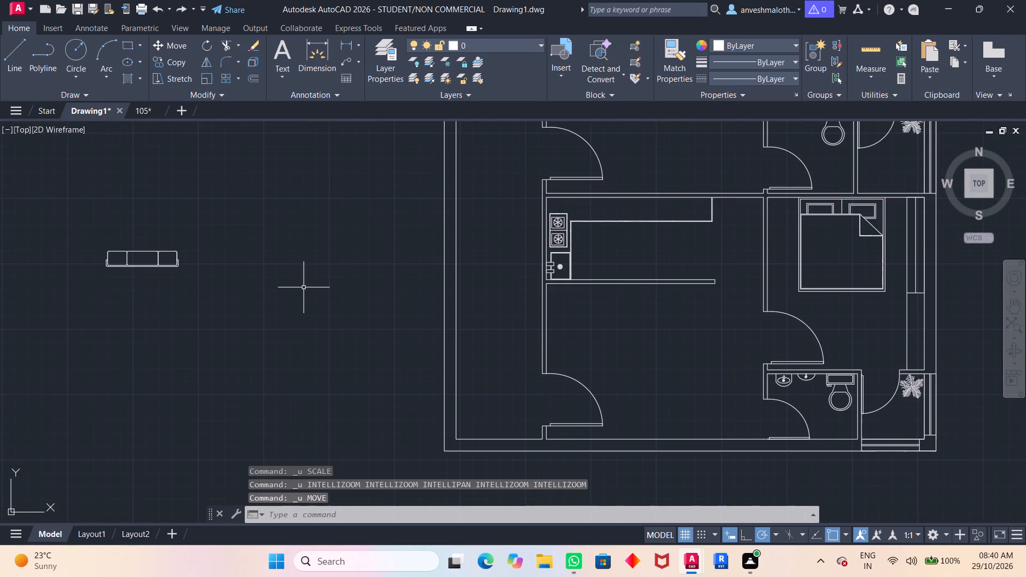
Scale the sofa west of the floor plan freehand about its east back corner to nearly four times its size.
left_click_drag(58, 240, 69, 244)
left_click(224, 317)
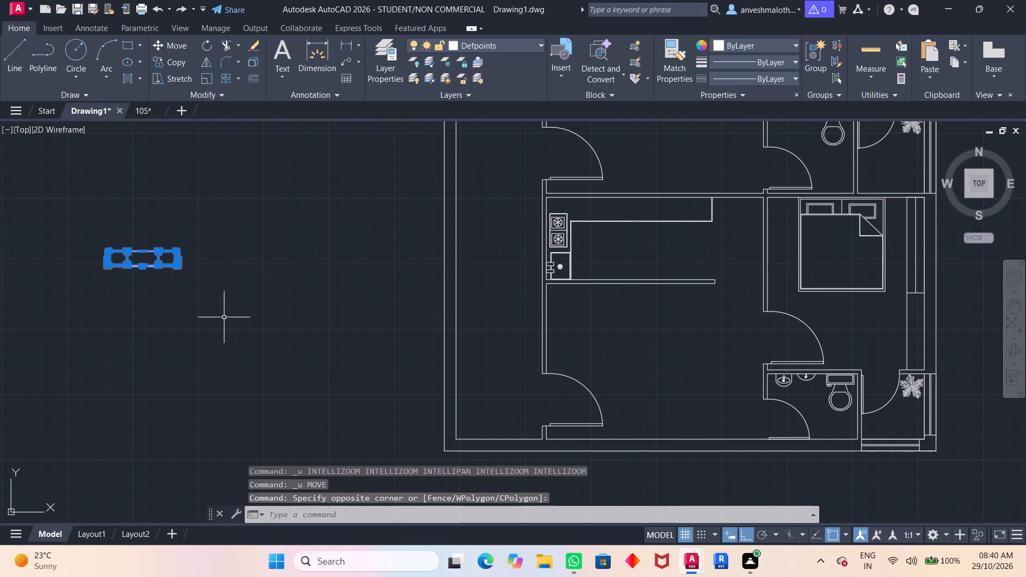
type("sc")
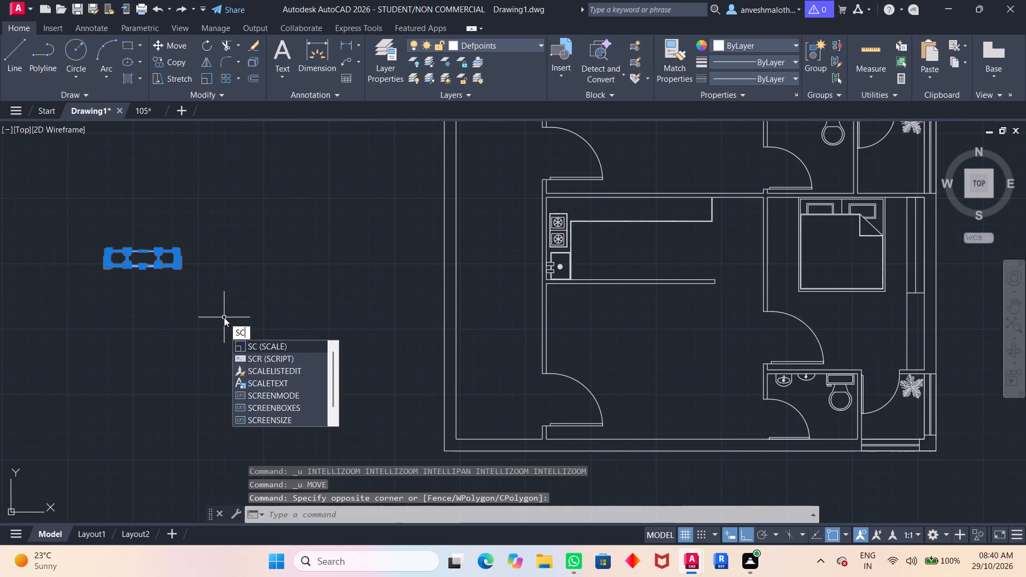
left_click(277, 347)
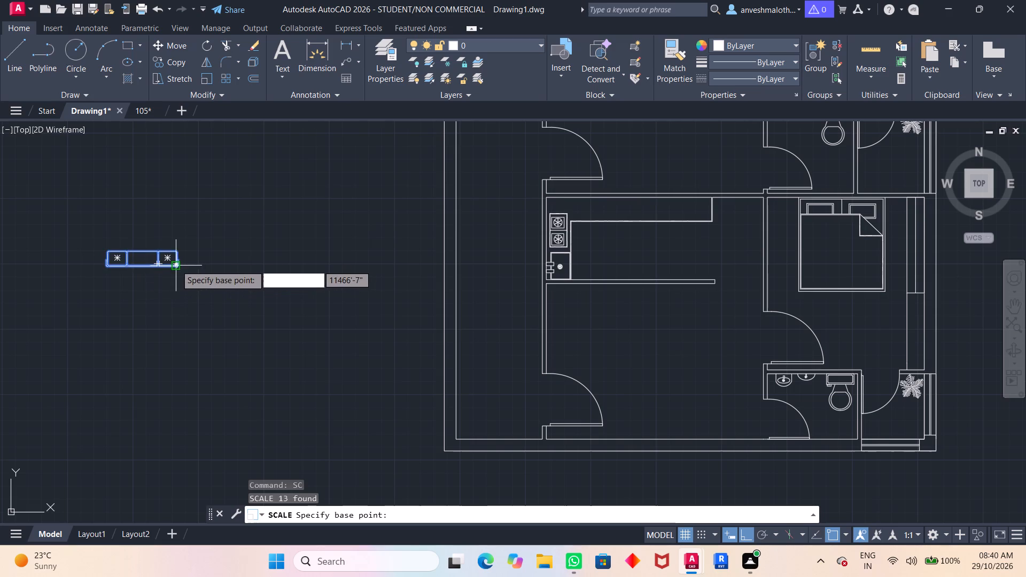
left_click(177, 265)
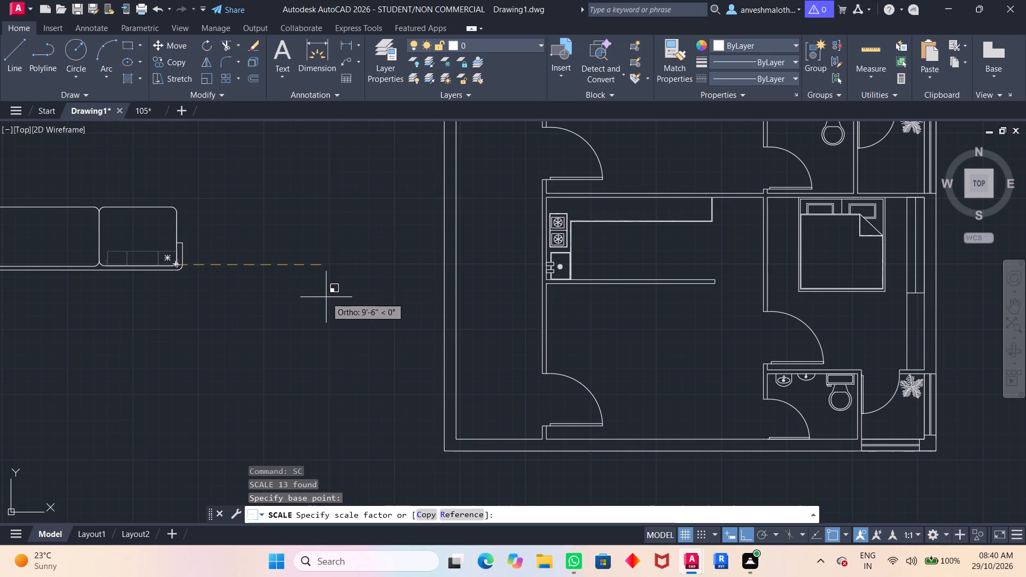
left_click(312, 300)
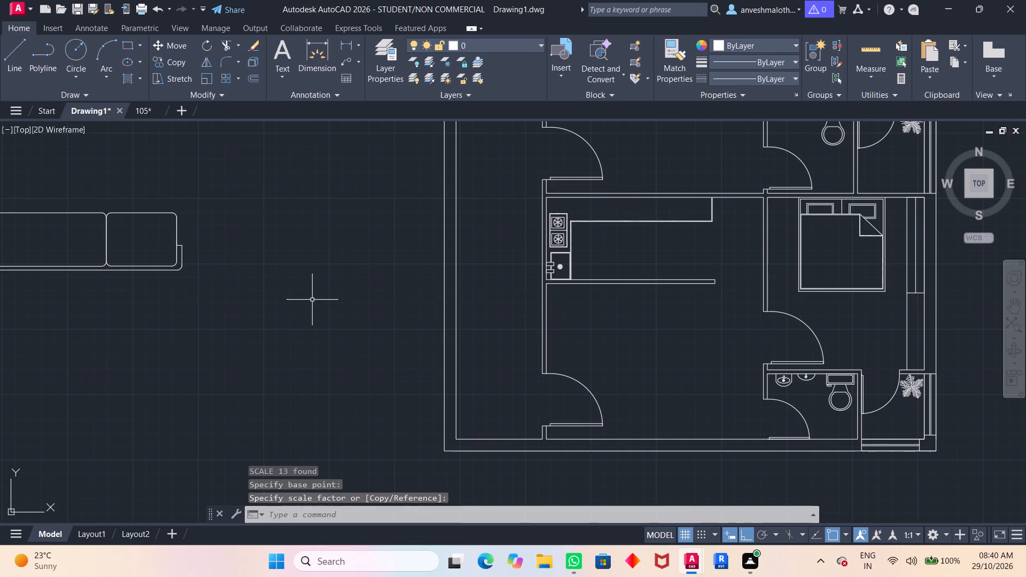
scroll(312, 300, "down", 1)
middle_click_drag(312, 300, 446, 324)
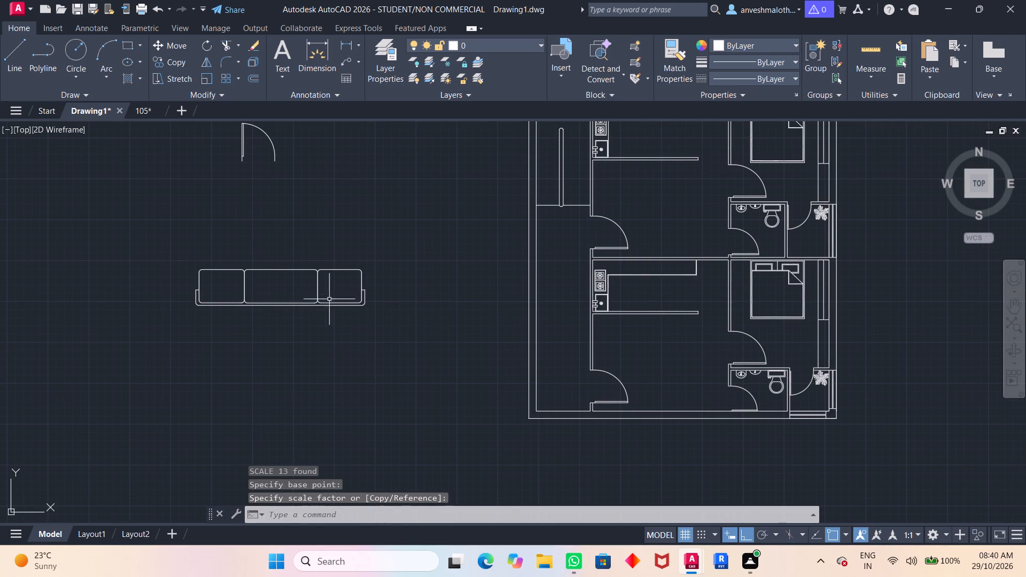
Turn Polar tracking on while moving the enlarged sofa by its east back corner a short way south-southwest, outside the floor plan.
left_click(426, 251)
left_click(112, 330)
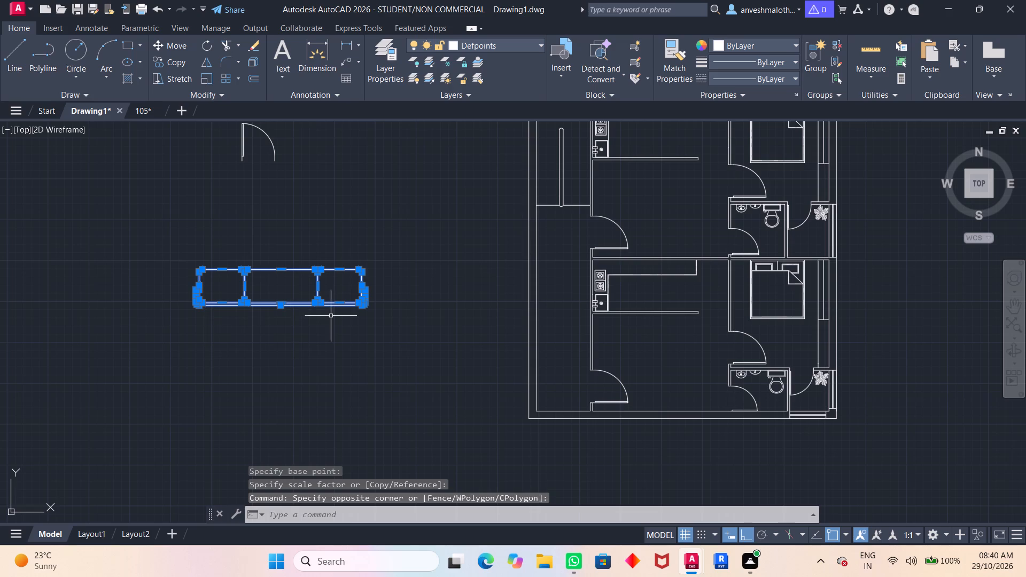
key("m")
key("Return")
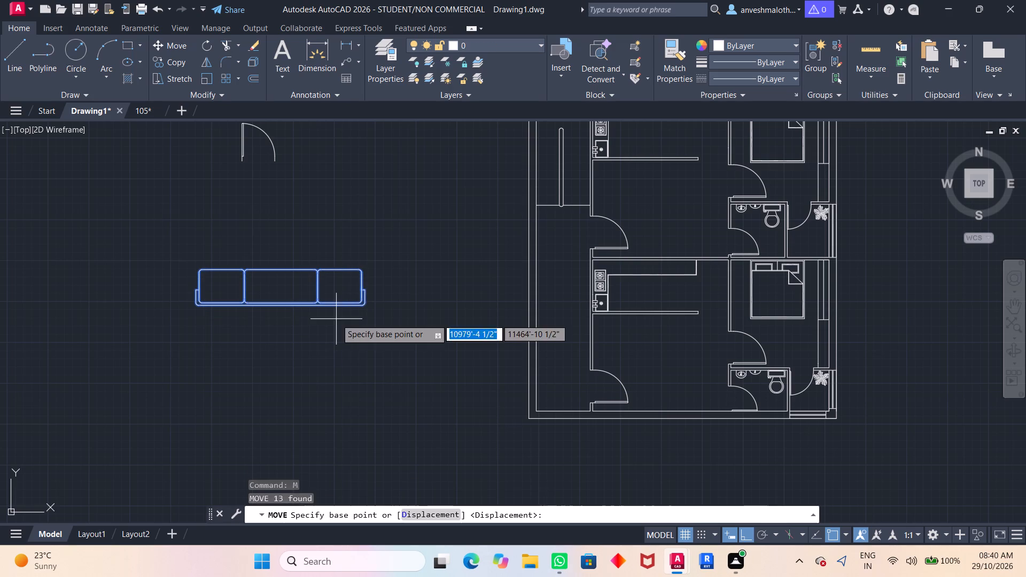
left_click(368, 308)
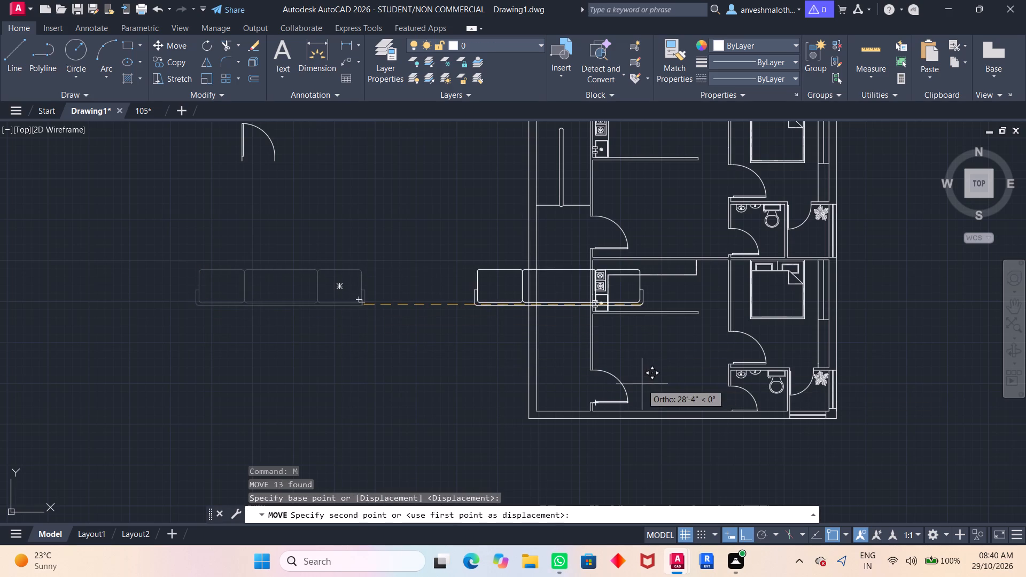
left_click(764, 535)
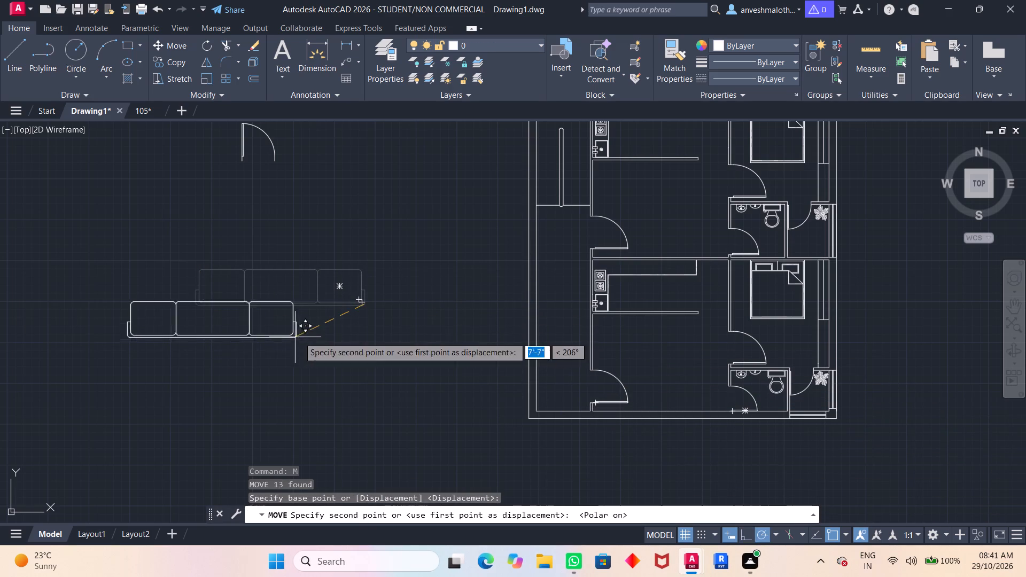
left_click(340, 360)
left_click(52, 303)
left_click(52, 303)
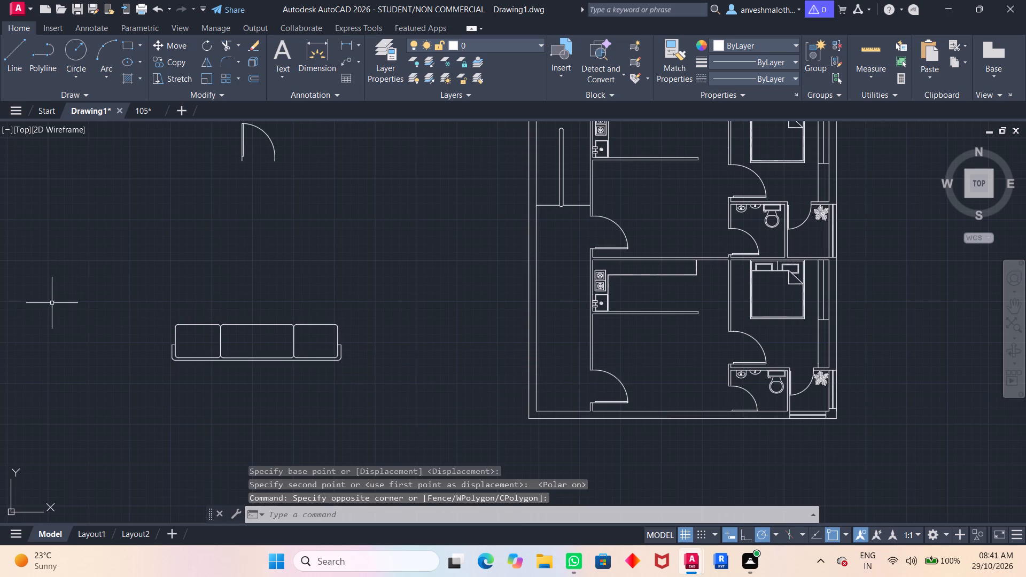
left_click_drag(620, 307, 601, 316)
key("Escape")
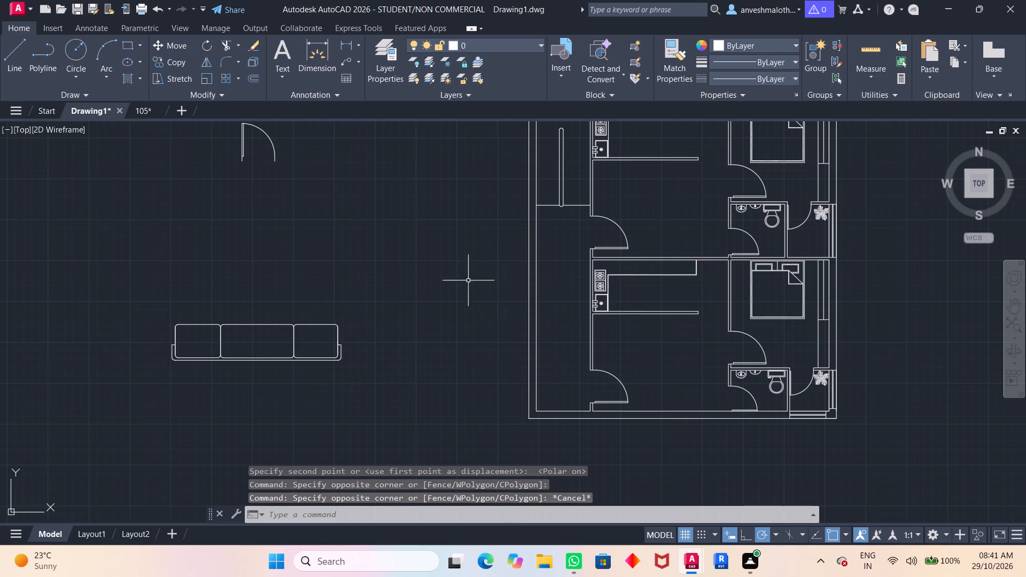
Move the sofa by its east back corner a short way east, keeping it west of the floor plan.
left_click(388, 273)
left_click(116, 412)
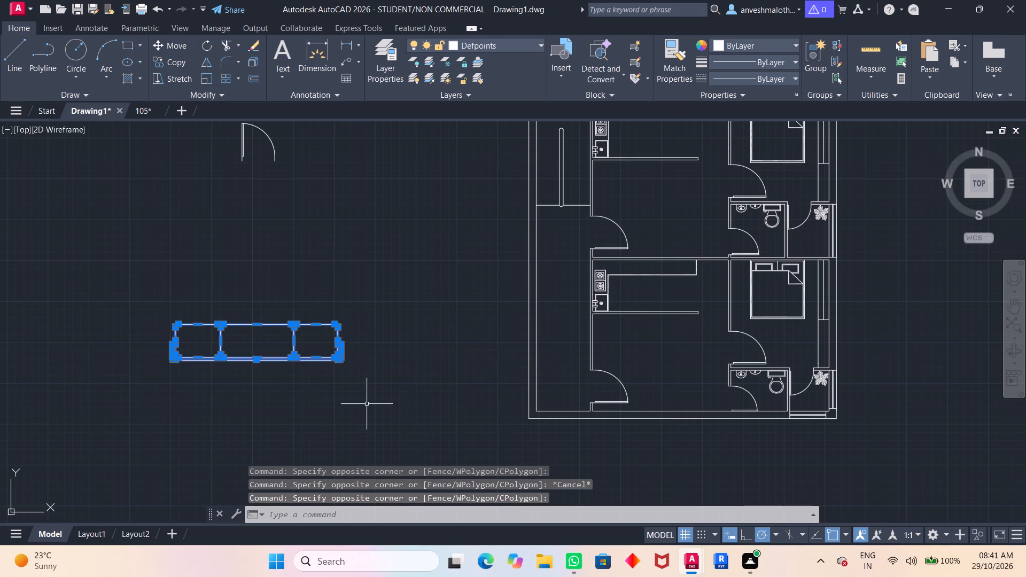
key("m")
key("Return")
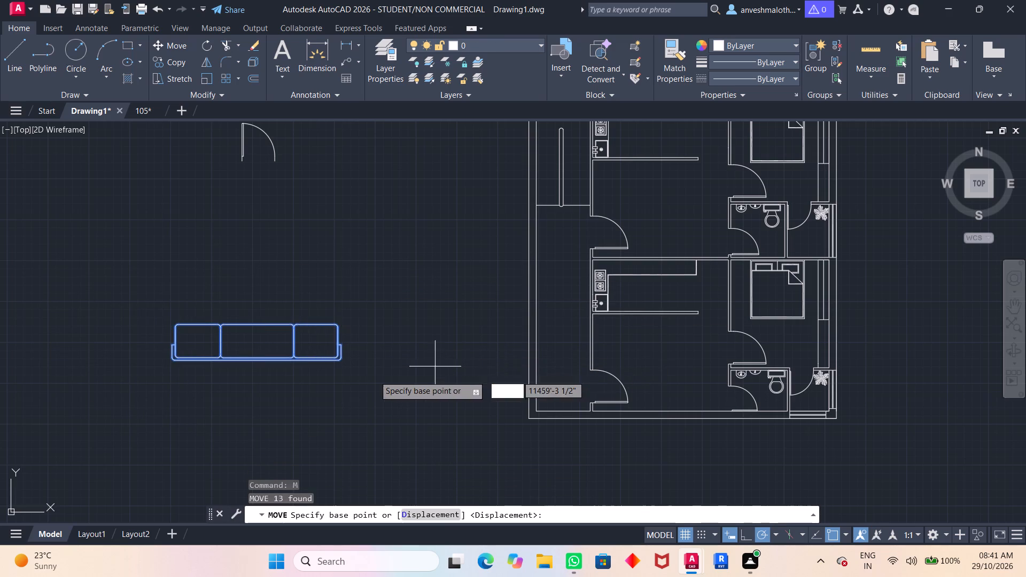
double_click(339, 365)
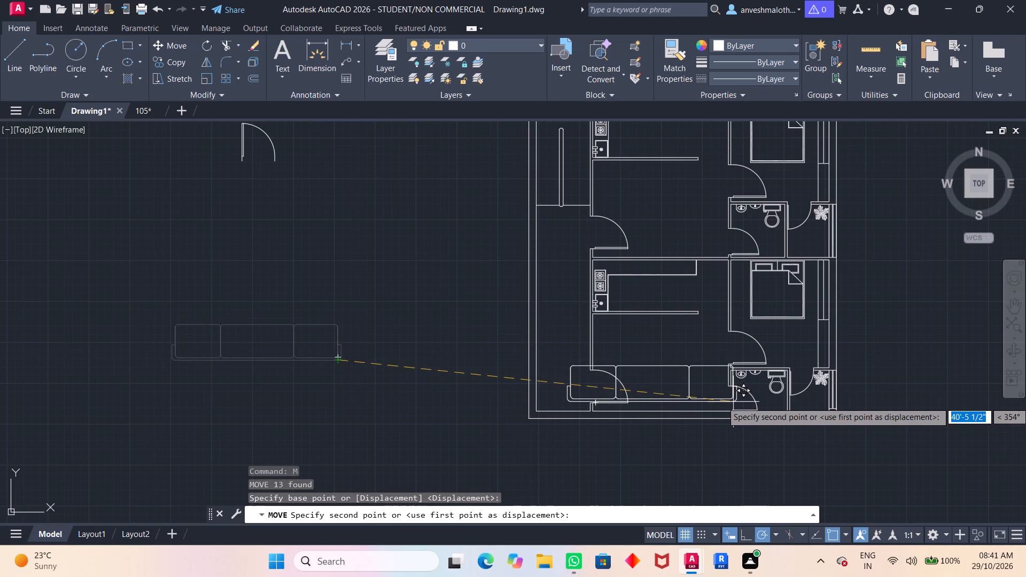
left_click(409, 369)
Scale the sofa freehand about its east back corner down to about nine-tenths of its size.
left_click_drag(458, 331, 421, 331)
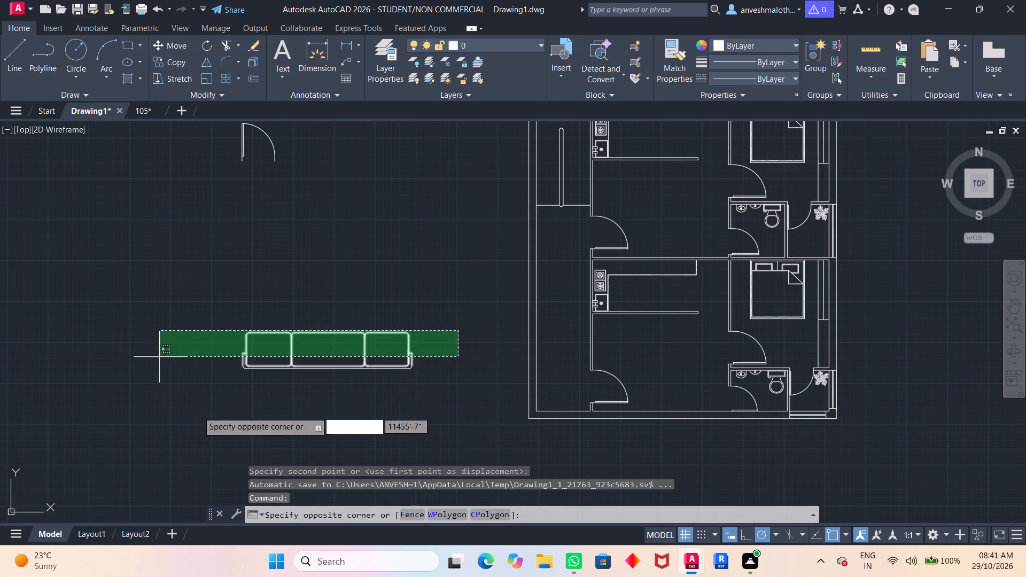
left_click(230, 399)
type("sc")
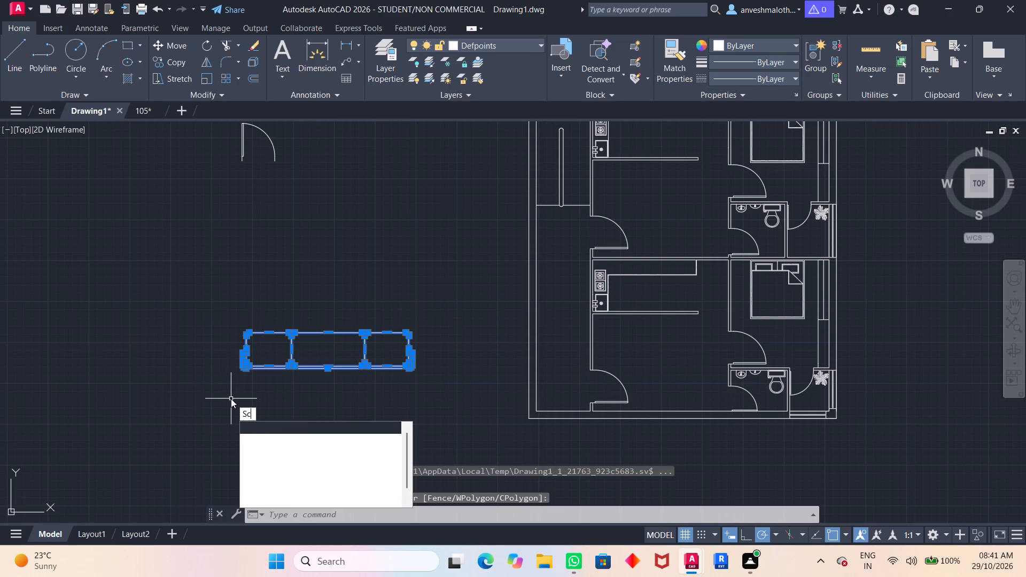
left_click(294, 423)
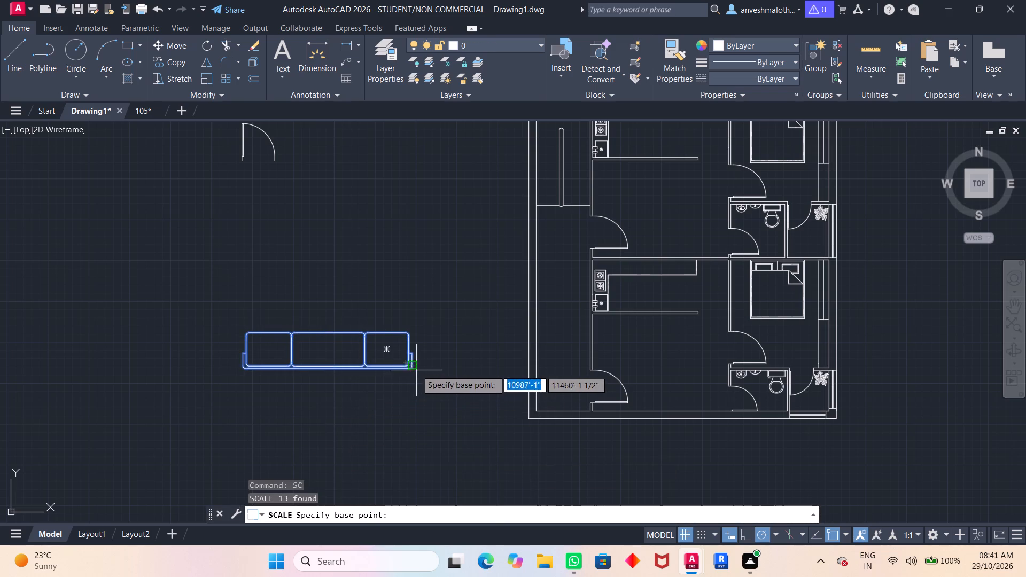
left_click(410, 368)
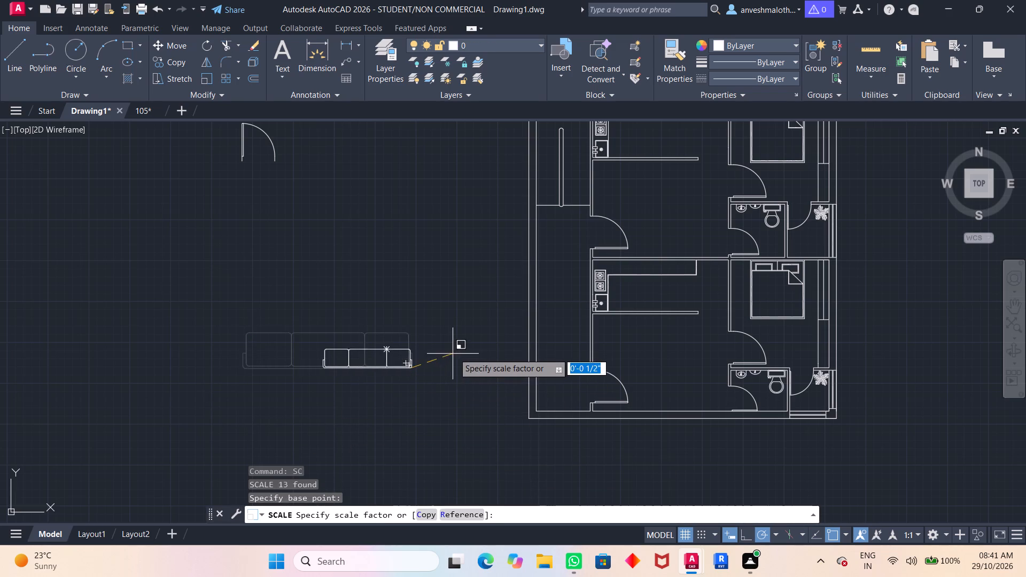
left_click(484, 344)
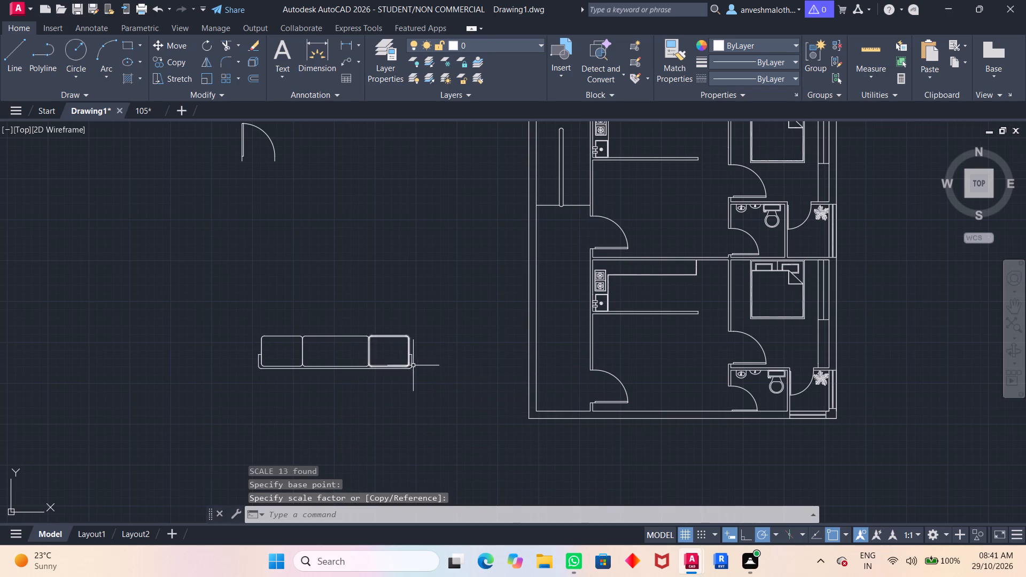
Move the reduced sofa by its east back corner a short way west-southwest, keeping it outside the floor plan.
left_click(445, 317)
left_click(239, 380)
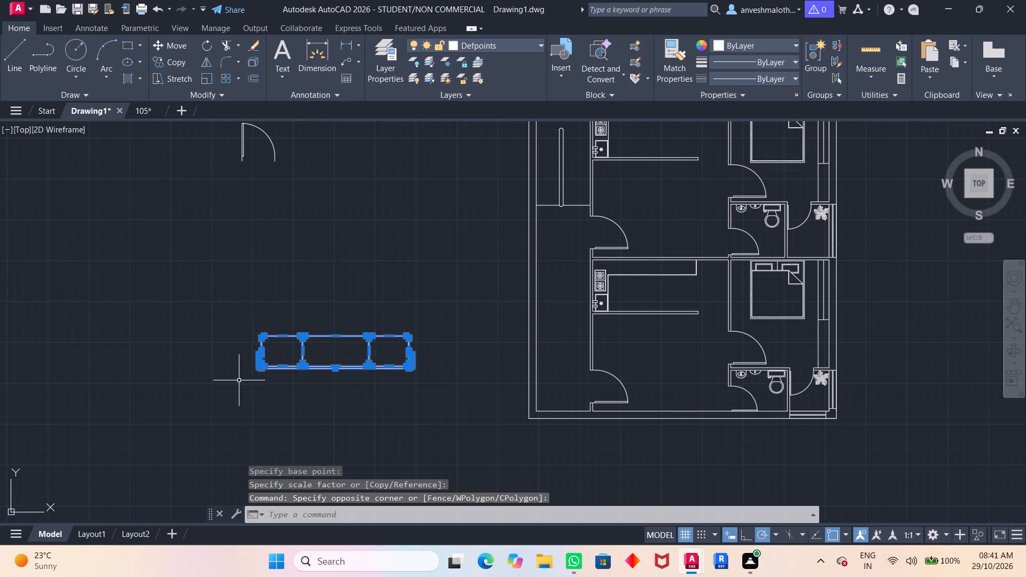
key("m")
key("Return")
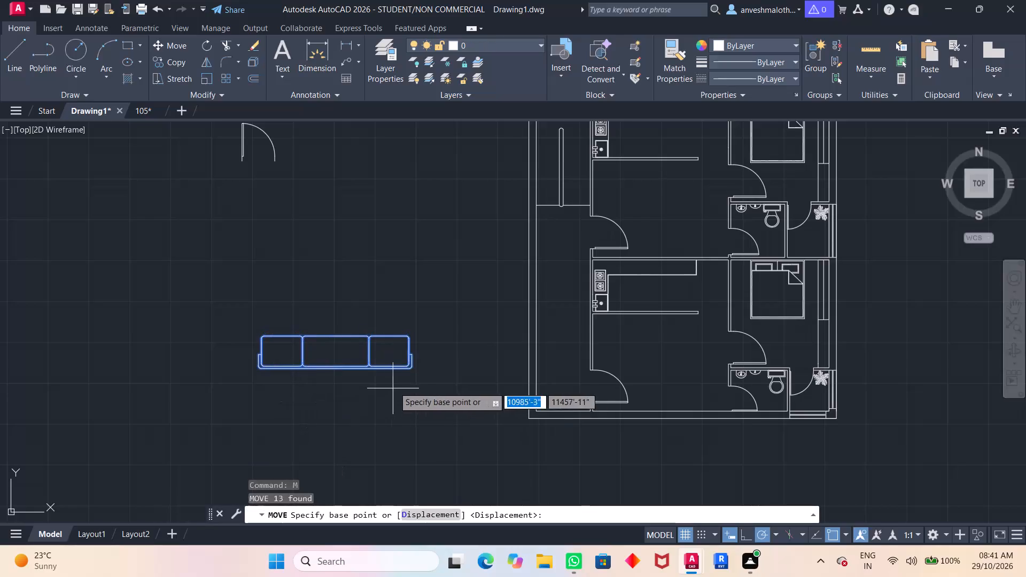
left_click(414, 367)
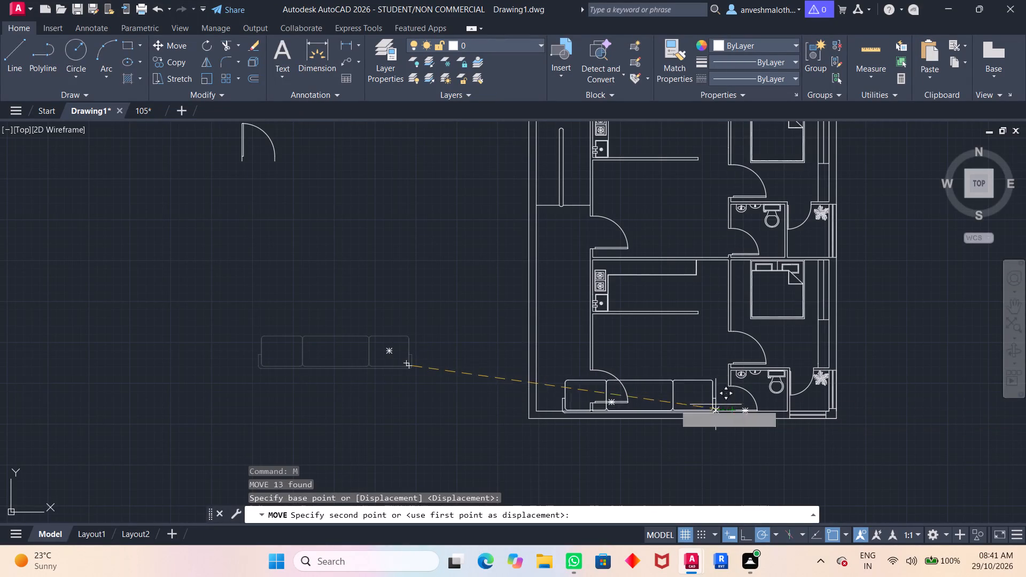
left_click(343, 386)
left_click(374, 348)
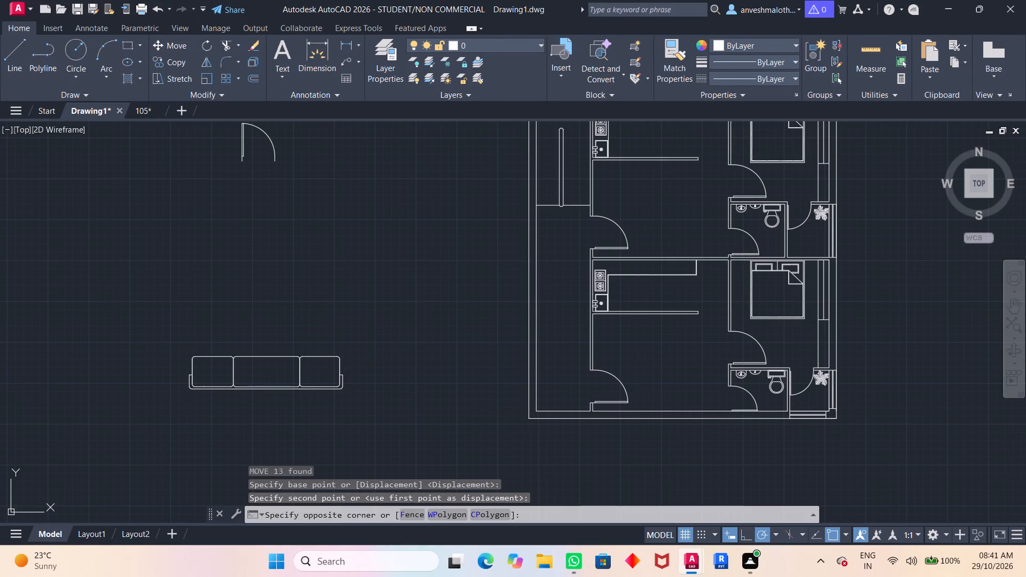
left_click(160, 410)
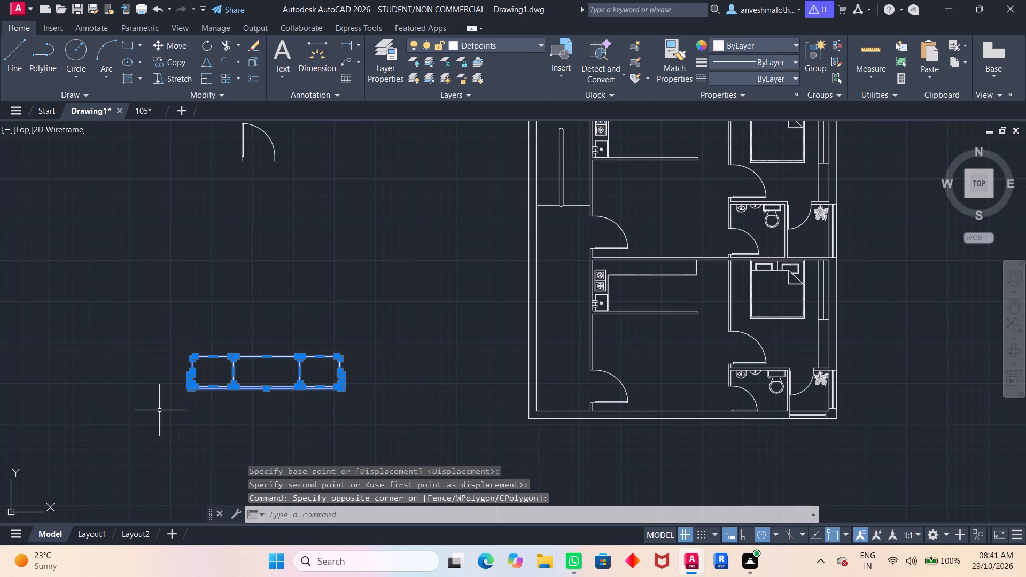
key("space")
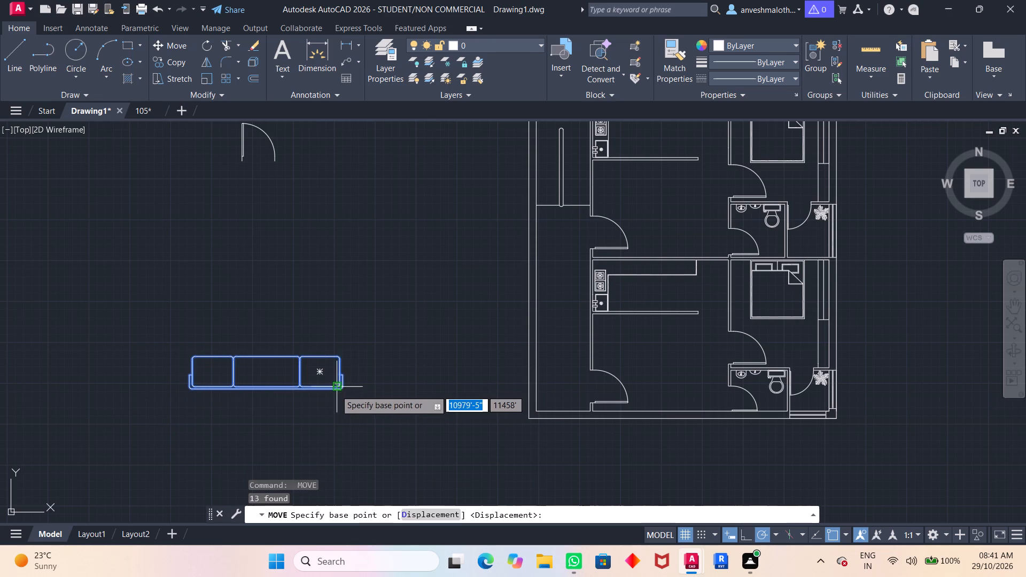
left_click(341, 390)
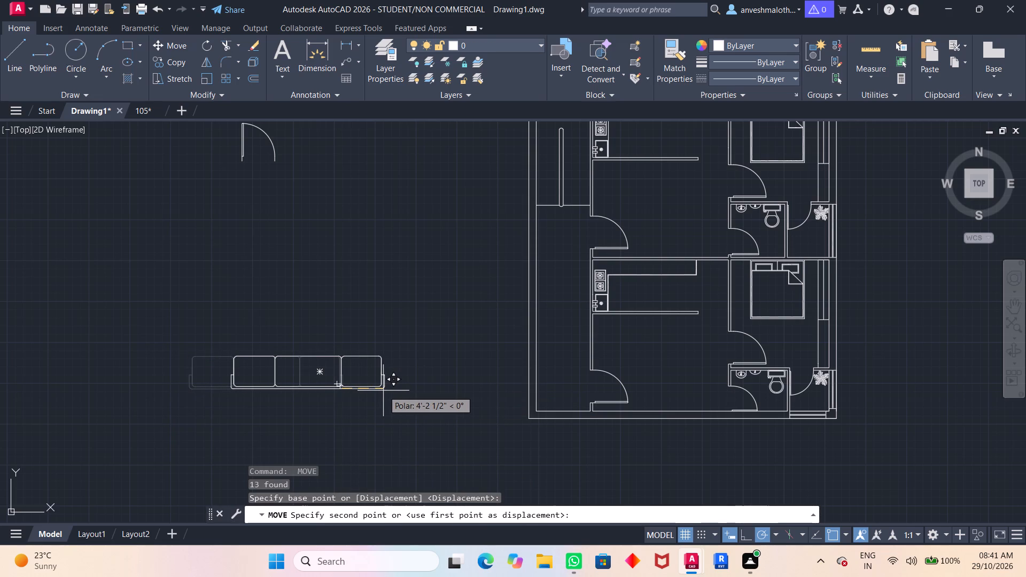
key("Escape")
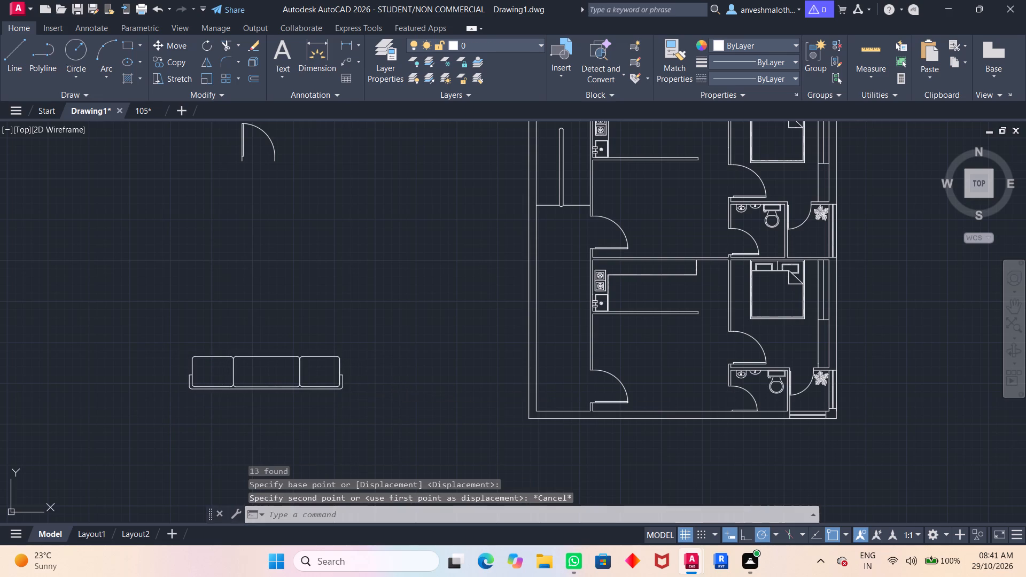
Scale the sofa freehand about its east back corner down to just over three-quarters of its size.
left_click(361, 355)
left_click(151, 431)
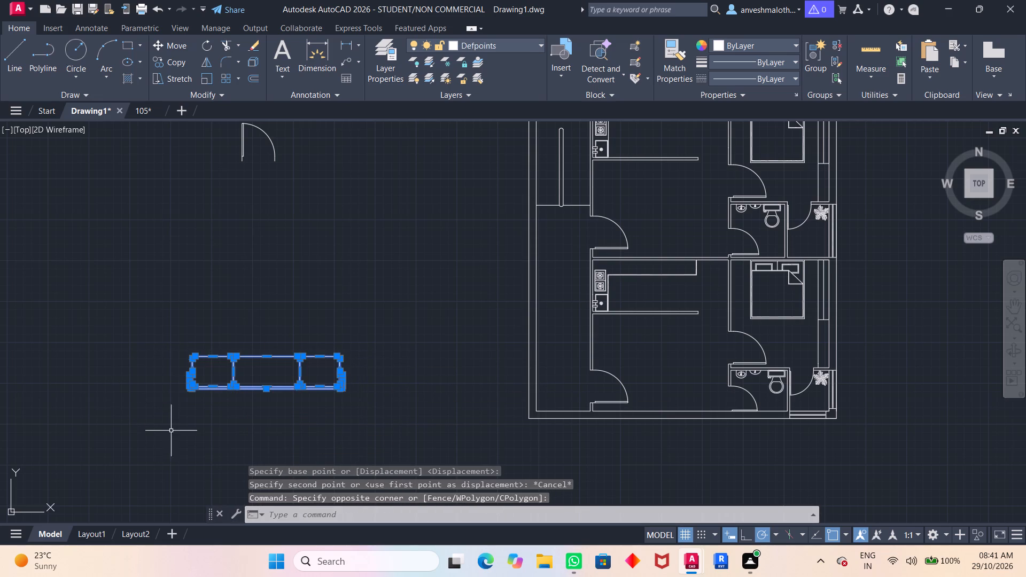
type("sc")
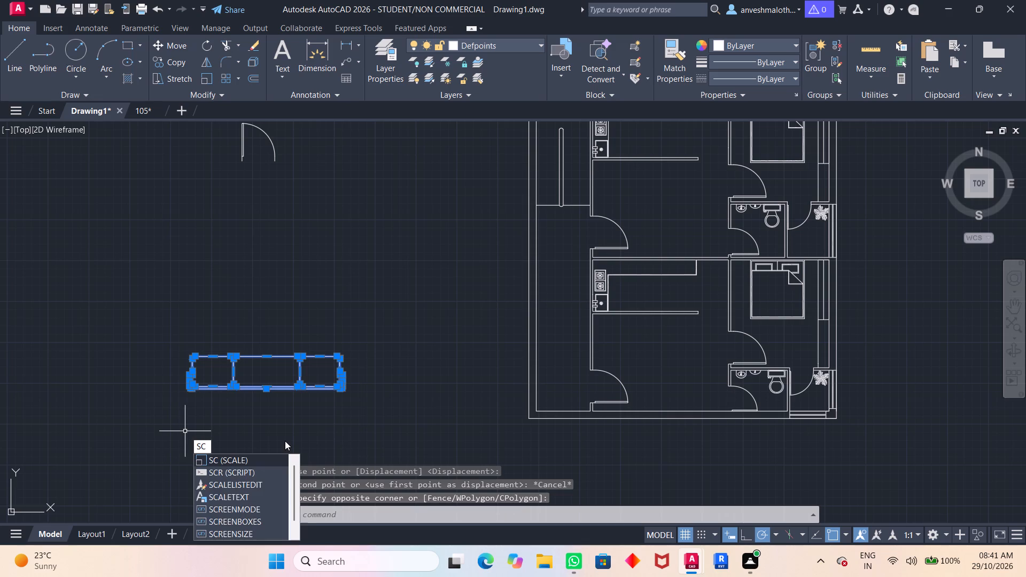
left_click(269, 460)
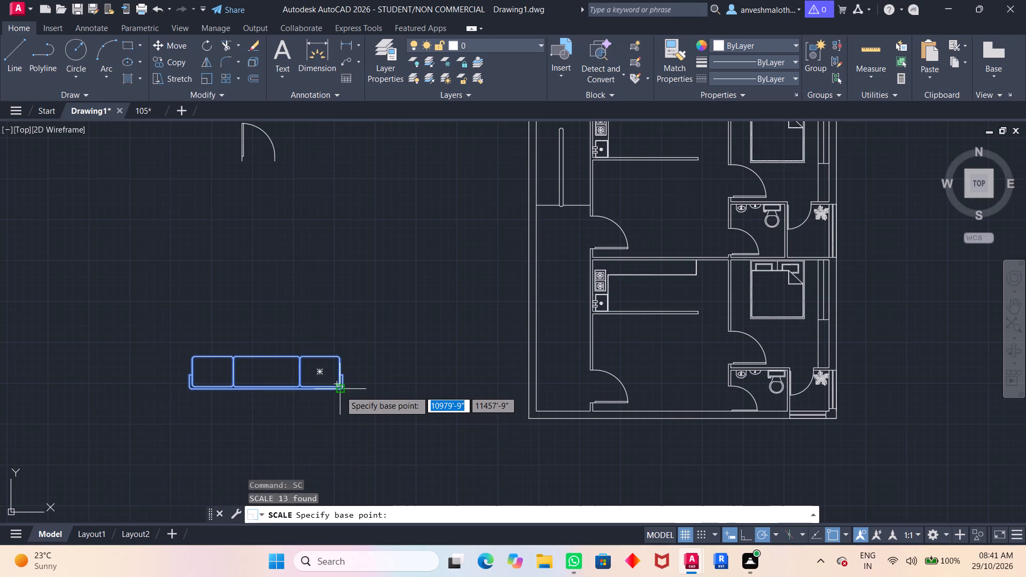
left_click(340, 391)
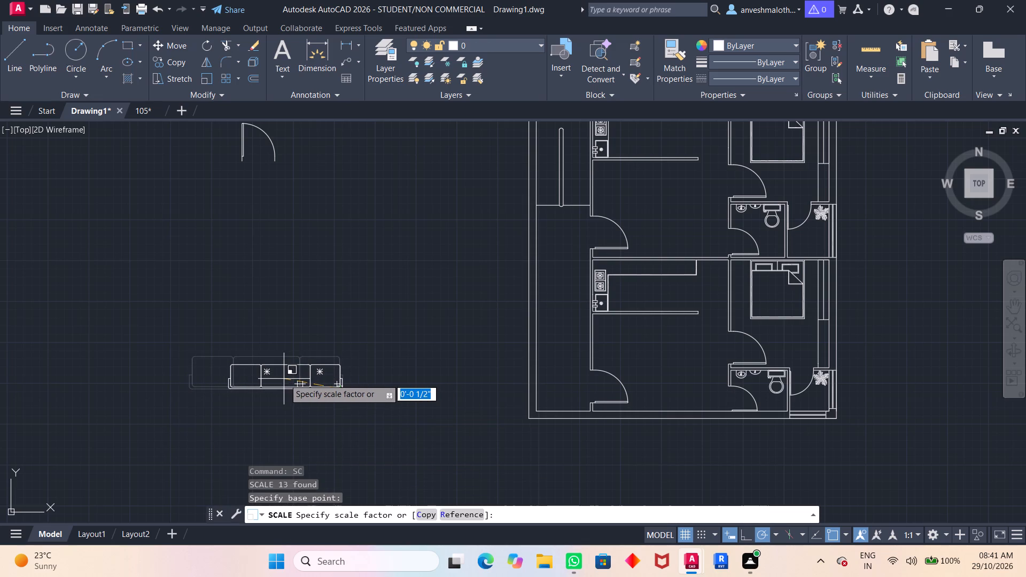
left_click(280, 382)
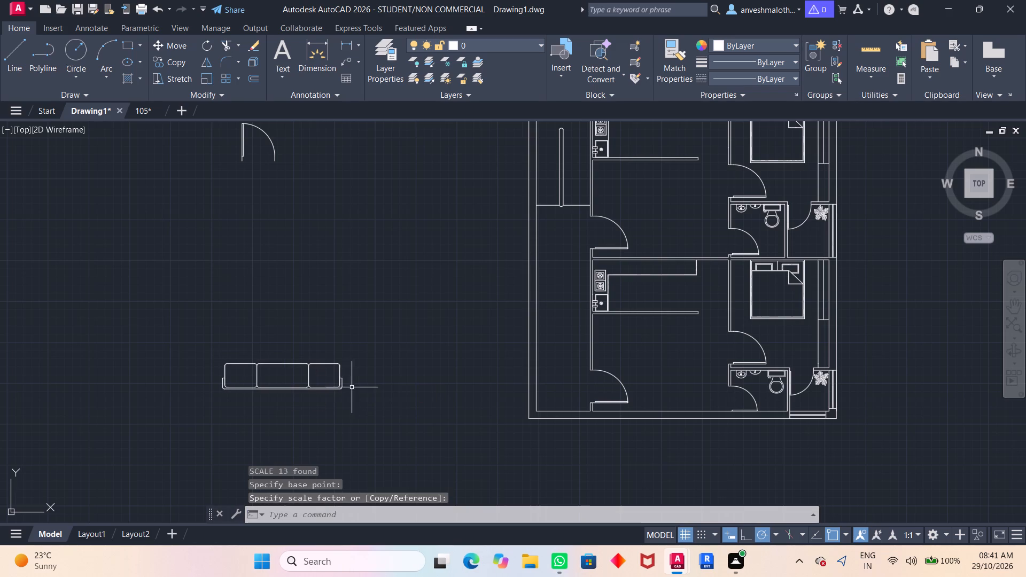
Move the sofa by its east back corner about 2'-2" northwest, outside the floor plan.
left_click_drag(378, 357, 308, 374)
left_click(164, 415)
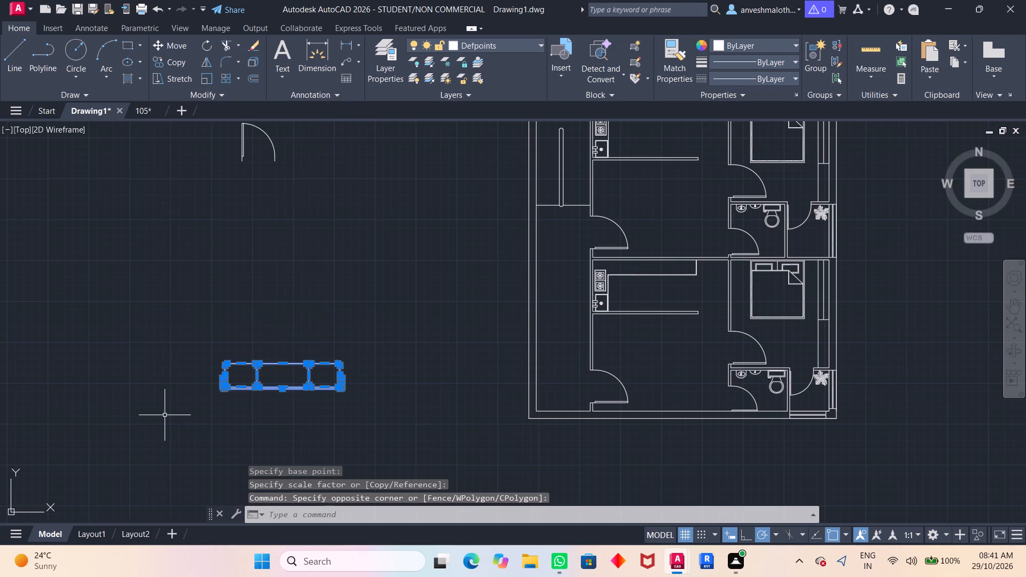
key("m")
key("space")
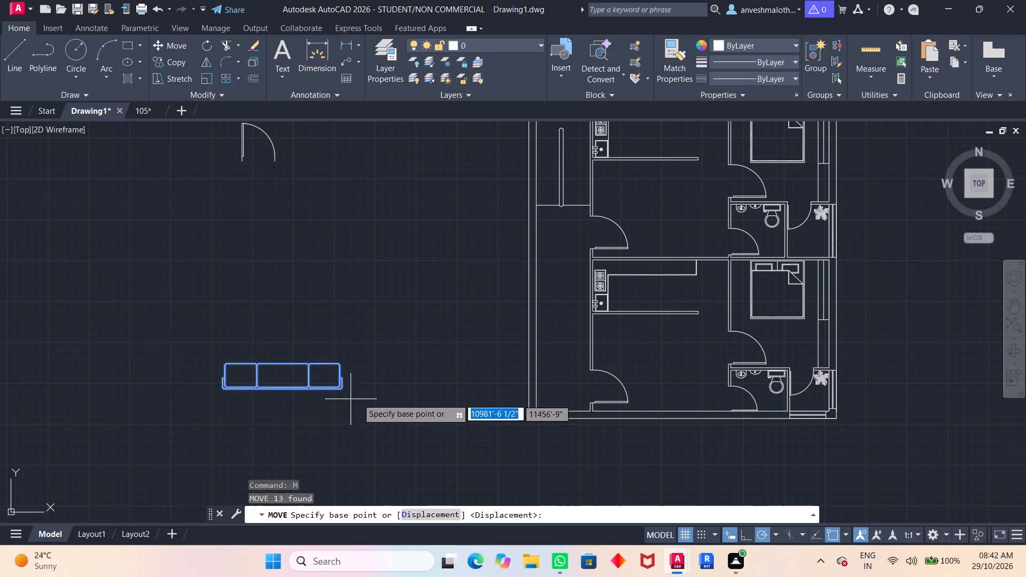
left_click(346, 389)
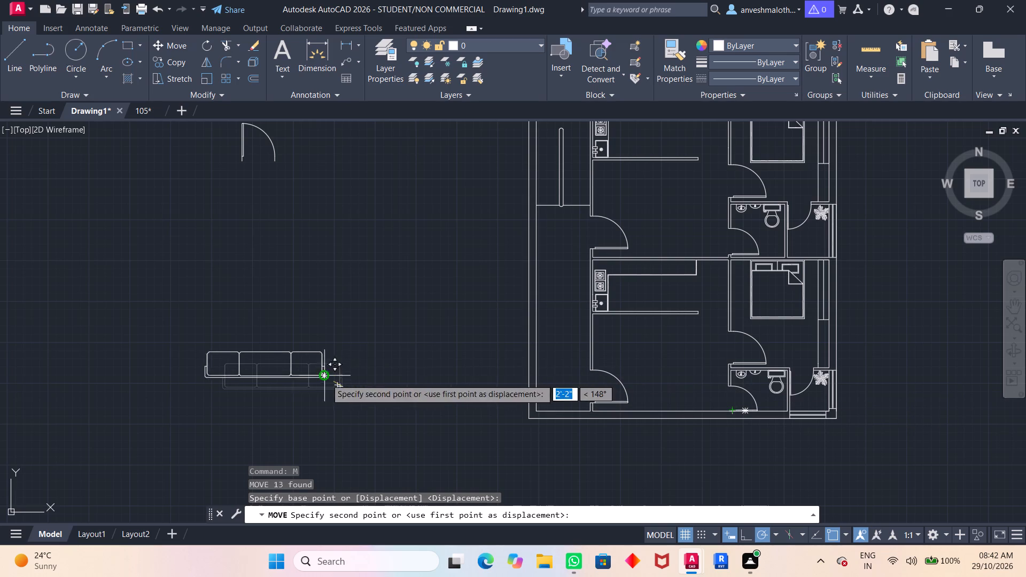
left_click(324, 379)
Scale the sofa freehand about a point just northeast of it down to about half its size.
left_click_drag(366, 350, 330, 350)
left_click(142, 403)
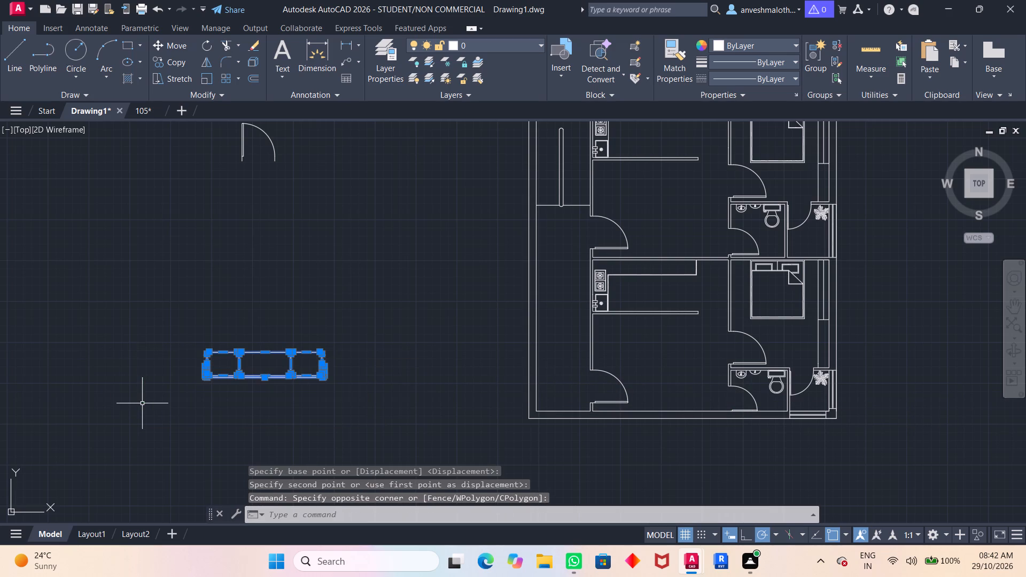
type("sc")
key("space")
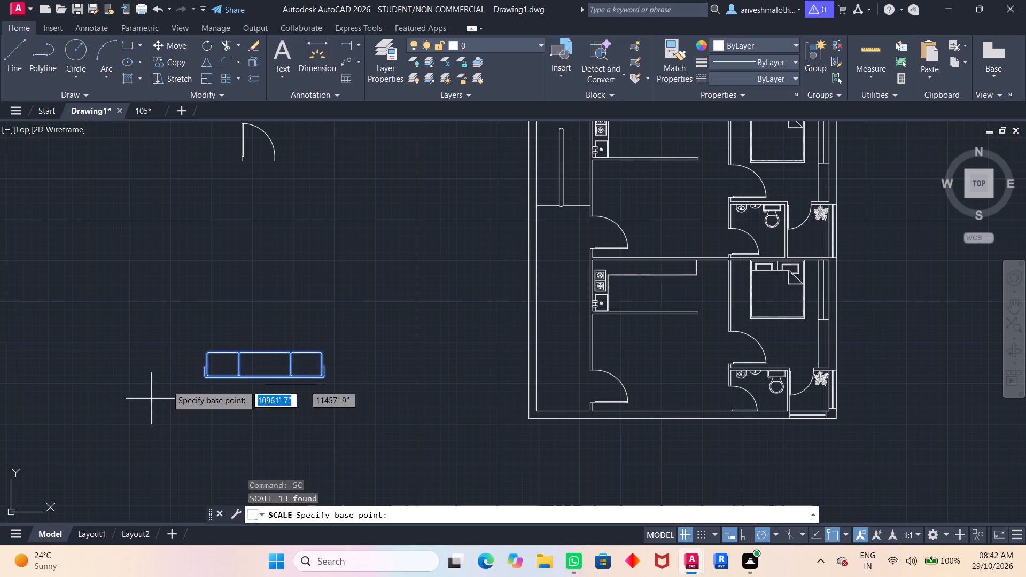
left_click_drag(371, 326, 350, 330)
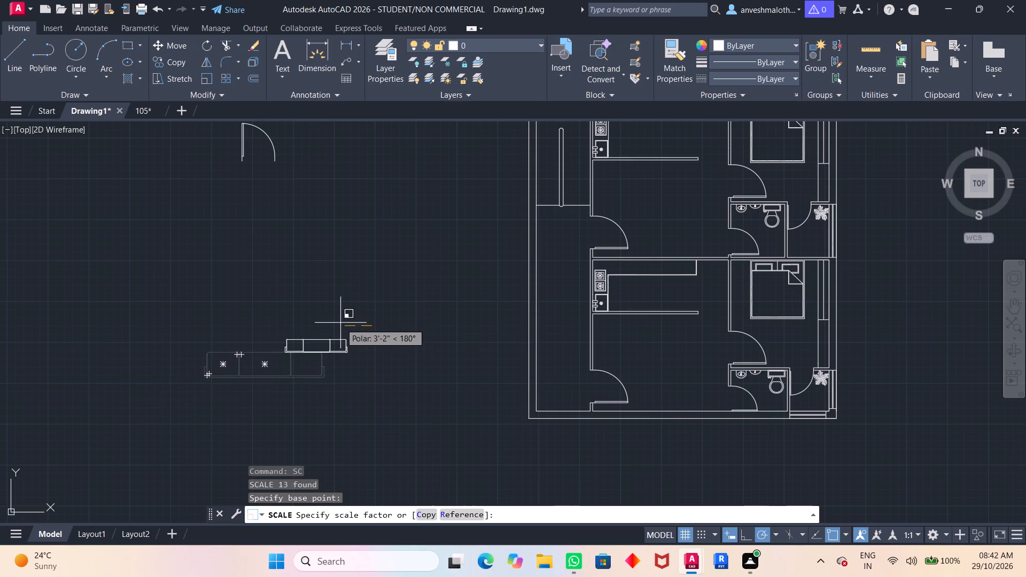
left_click(340, 323)
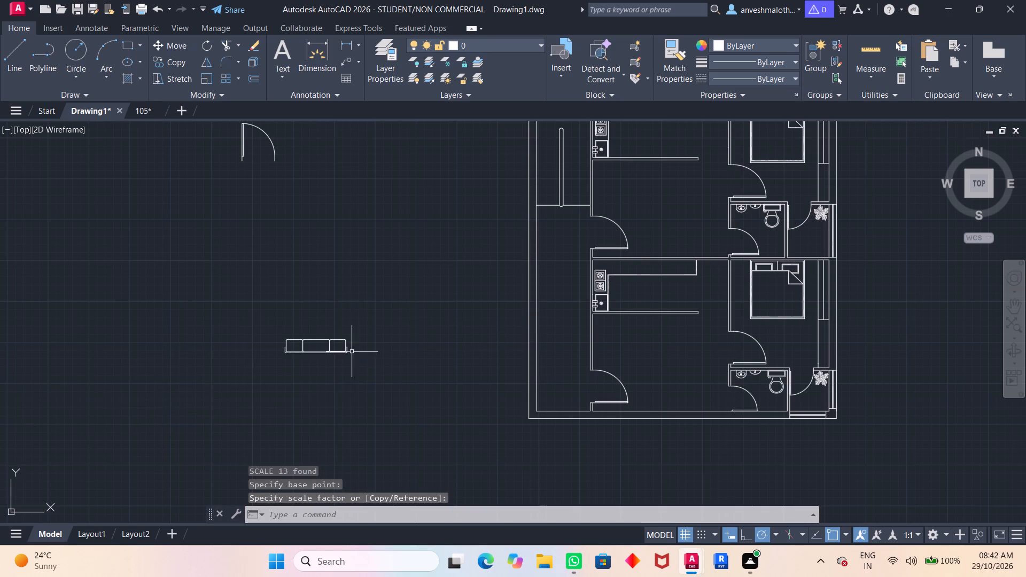
Move the sofa by its east back corner into the south unit's living room, with its back against the south wall.
left_click(364, 321)
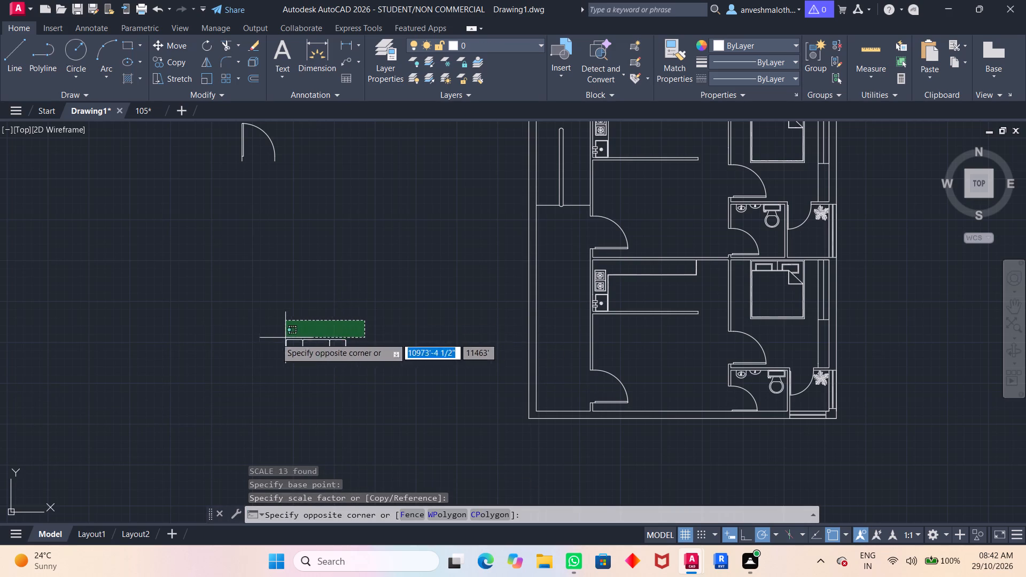
left_click(282, 369)
key("m")
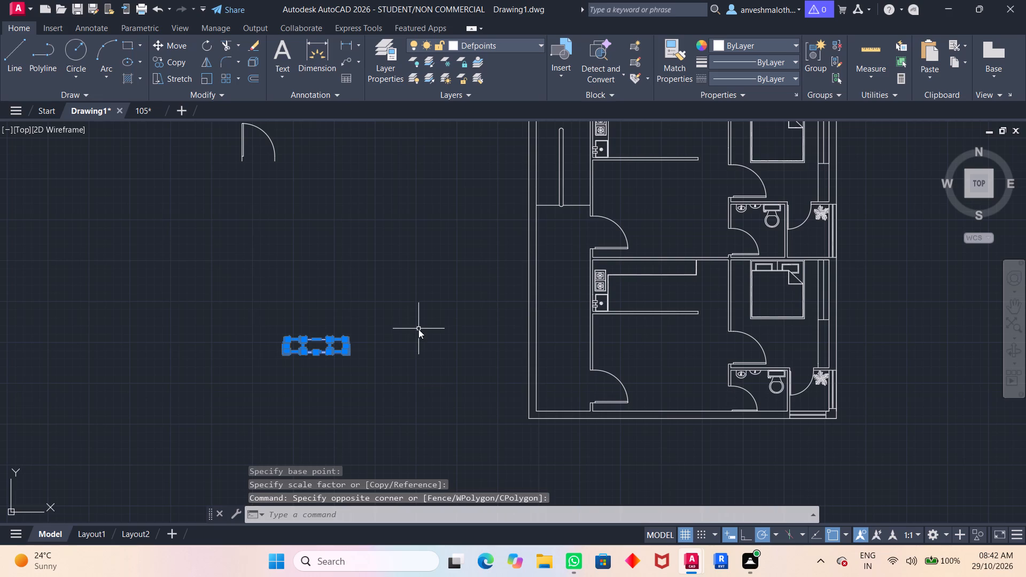
left_click(441, 358)
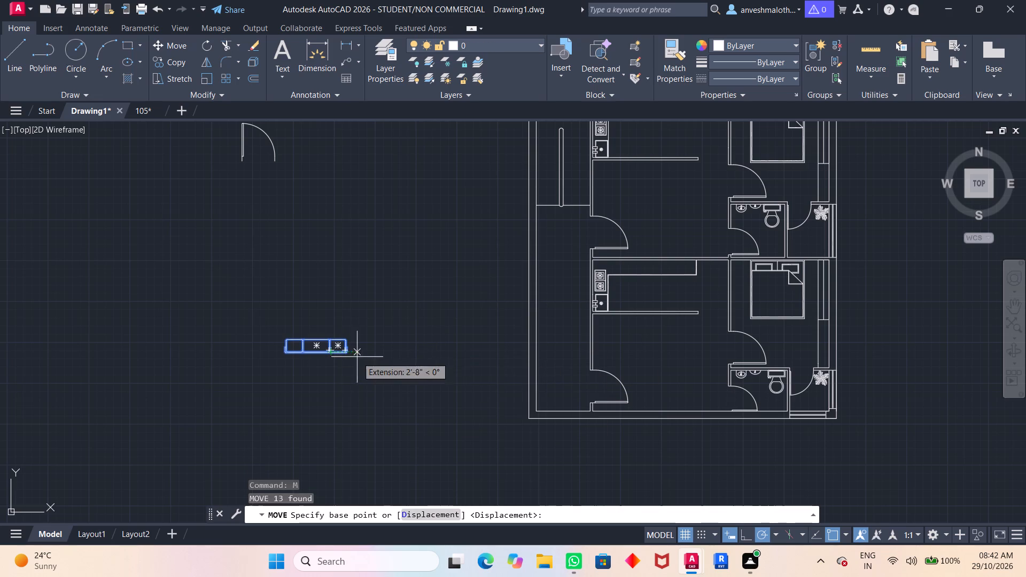
left_click(346, 353)
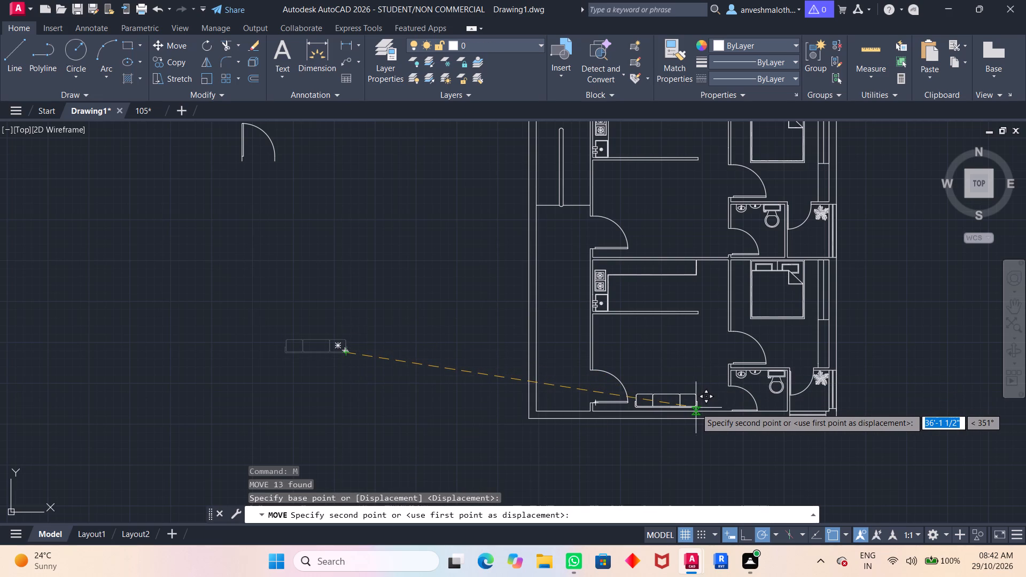
left_click(703, 409)
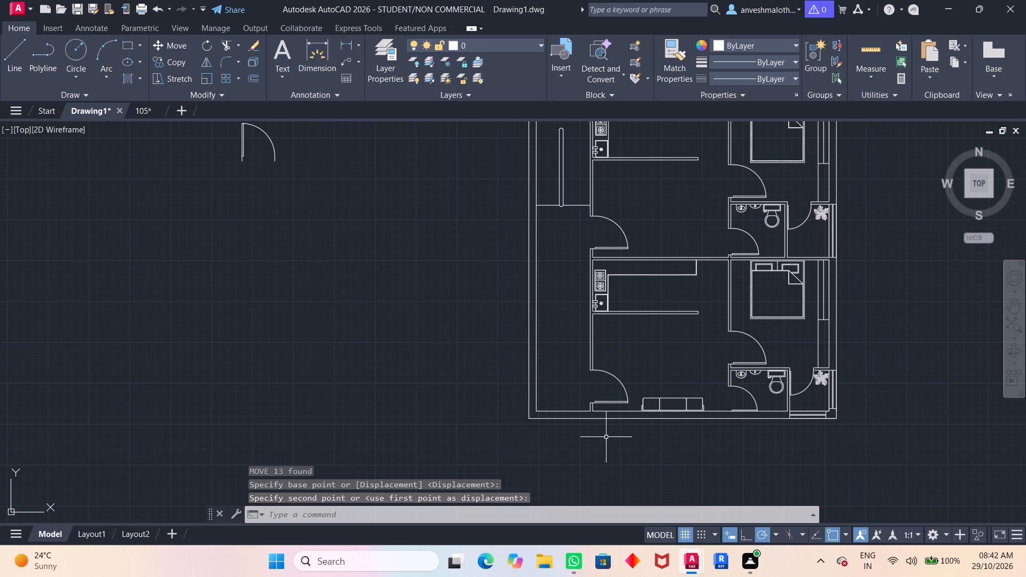
Move the sofa's seats and arms, without its back line, freehand a short way north off the south wall.
scroll(606, 437, "up", 2)
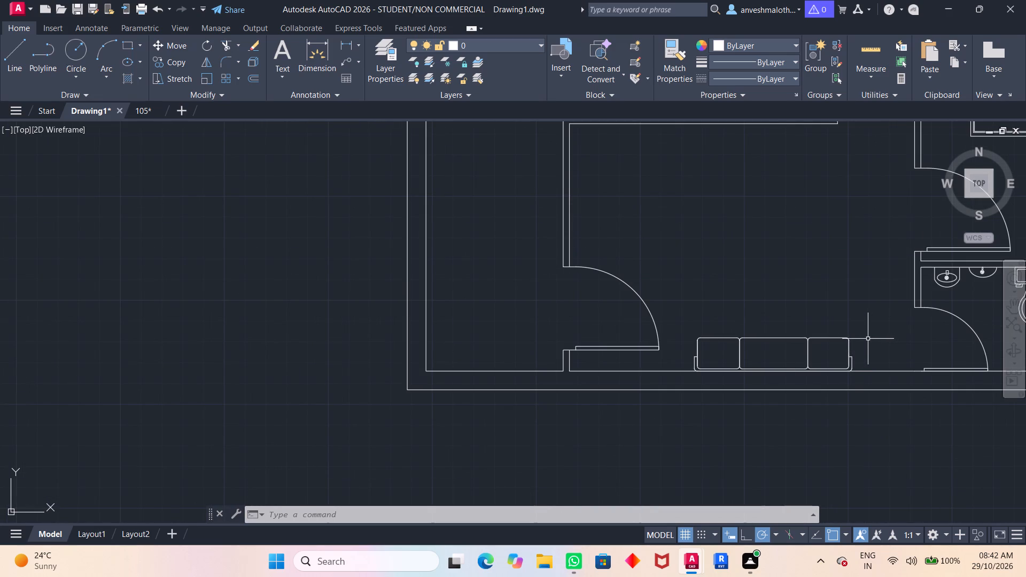
scroll(868, 339, "up", 3)
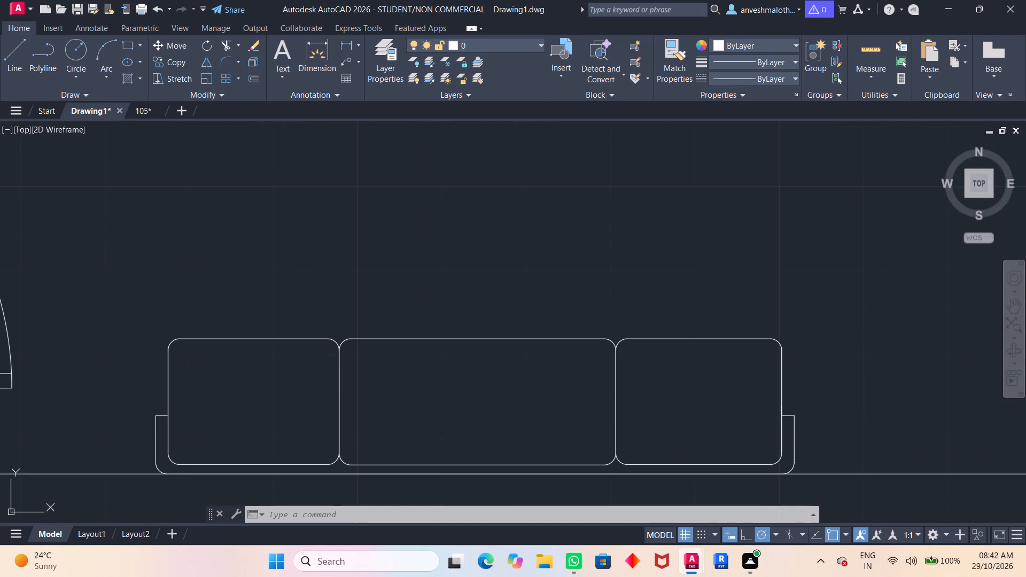
left_click(859, 333)
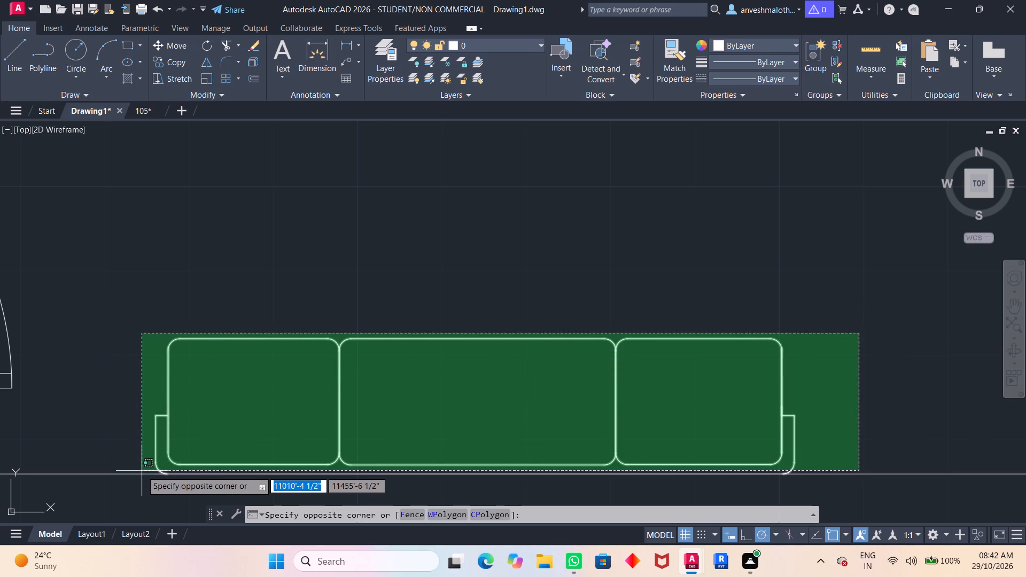
left_click(142, 473)
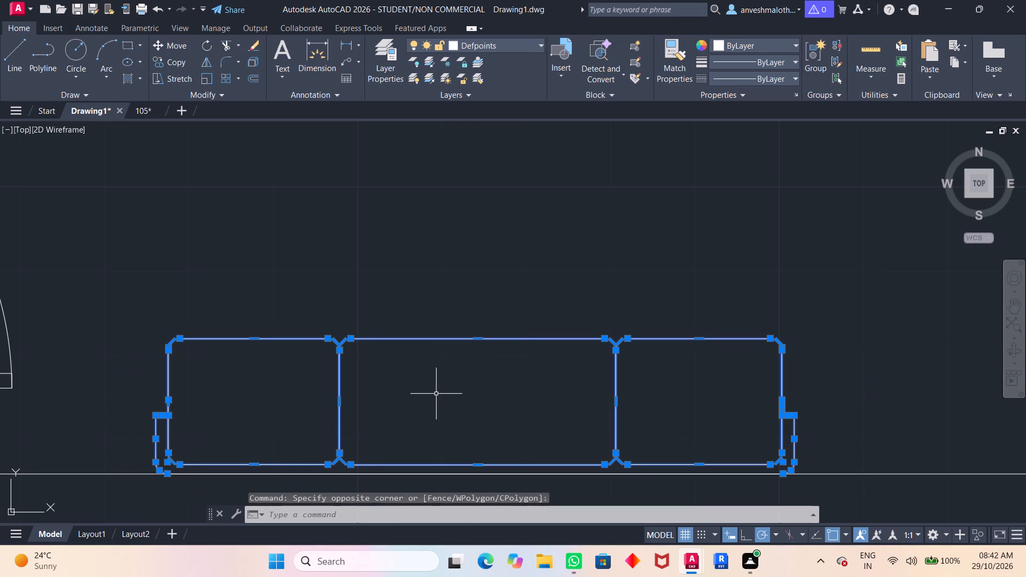
key("m")
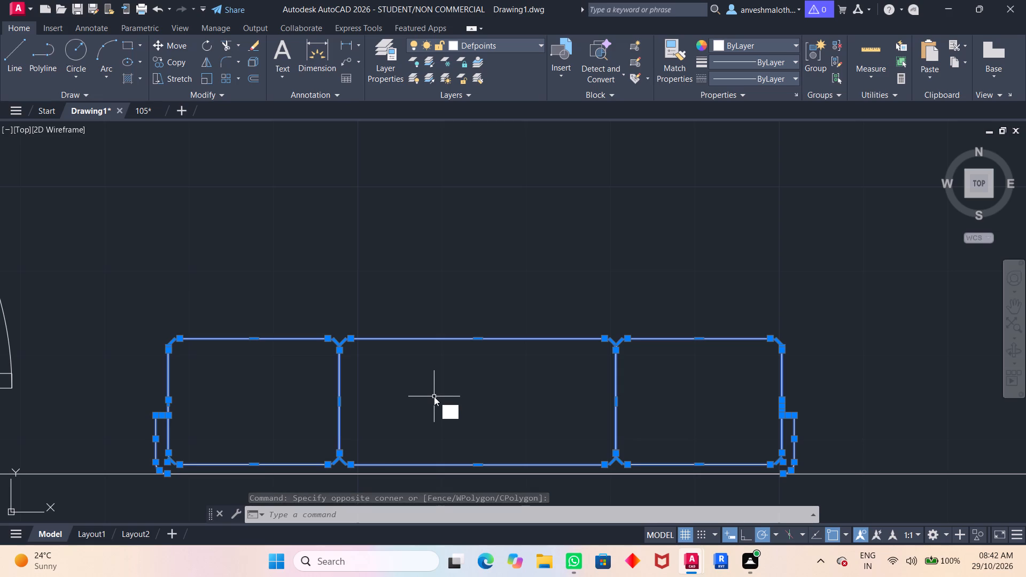
left_click(469, 422)
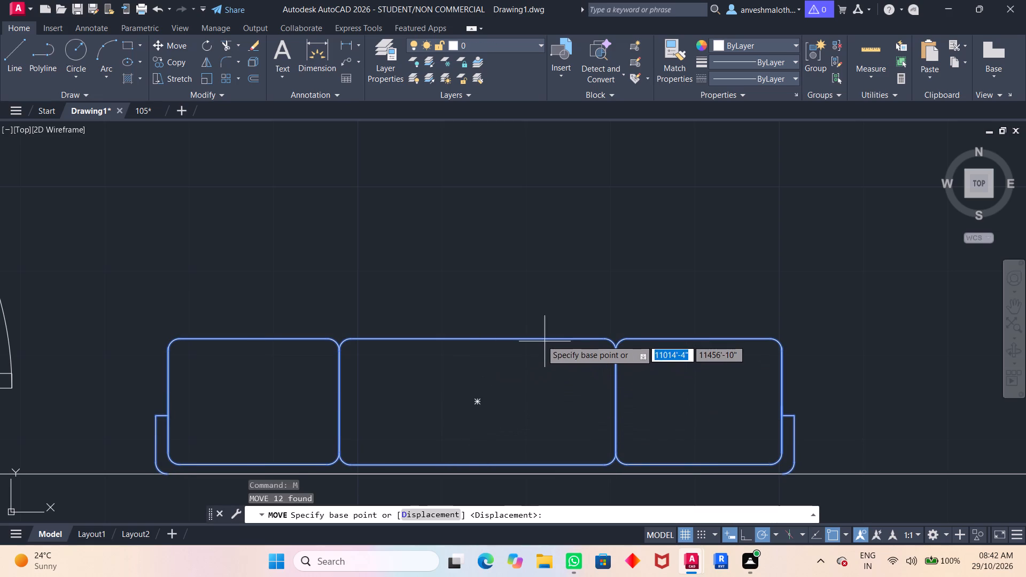
left_click(541, 340)
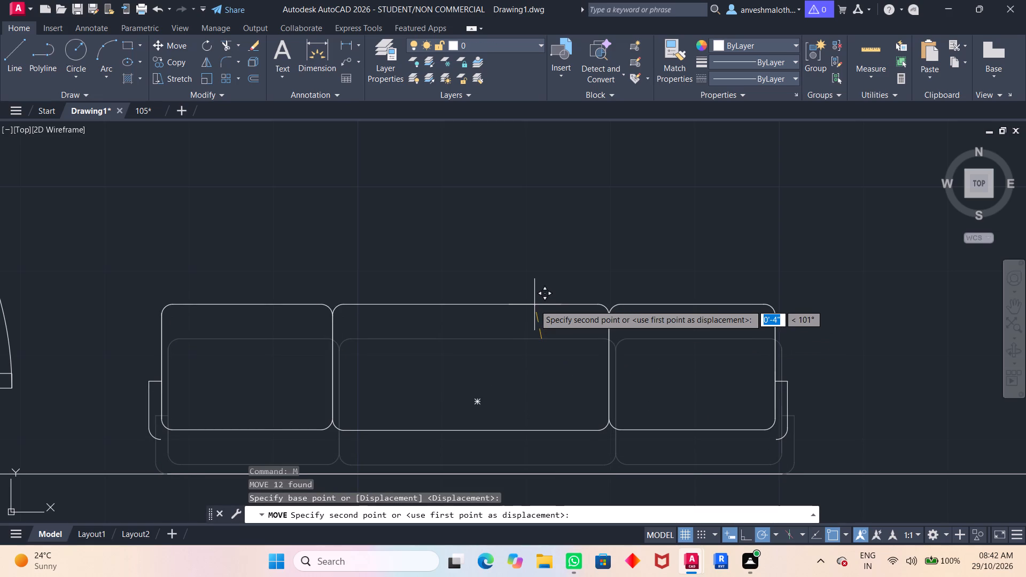
scroll(534, 305, "down", 2)
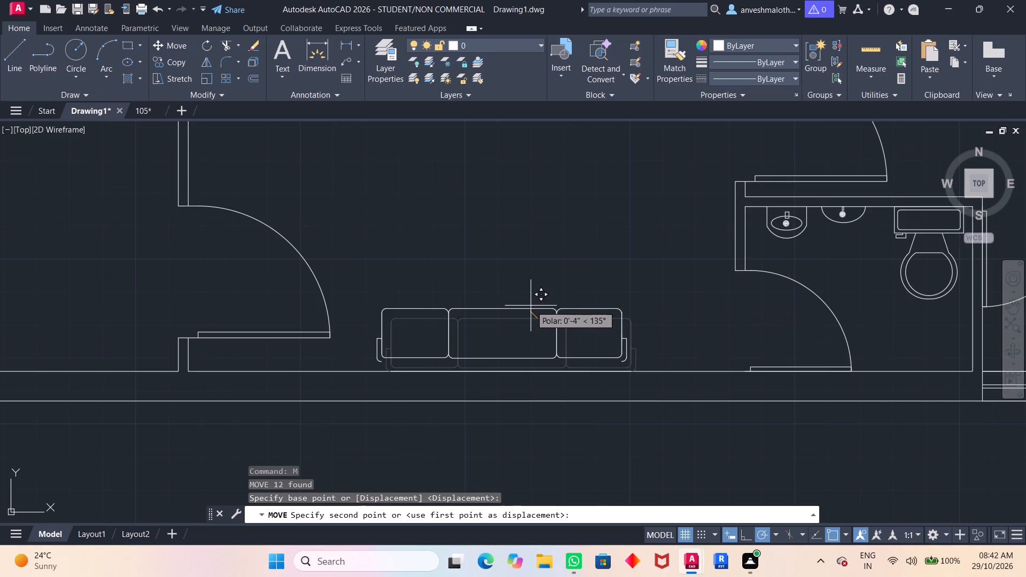
left_click(529, 286)
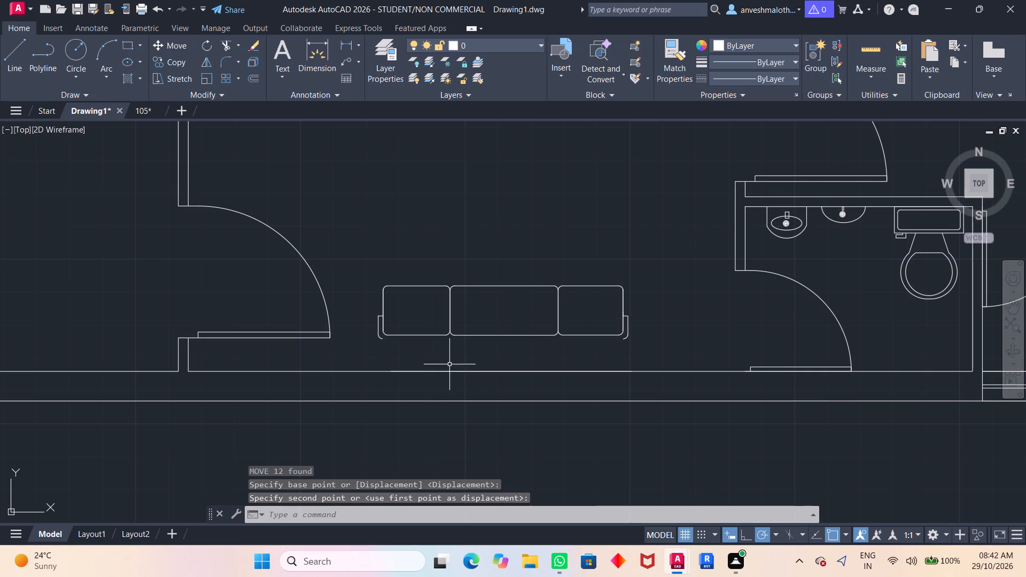
Scale the sofa's seats and arms freehand about the west back corner up to about 1.2 times their size.
left_click(359, 274)
left_click(665, 341)
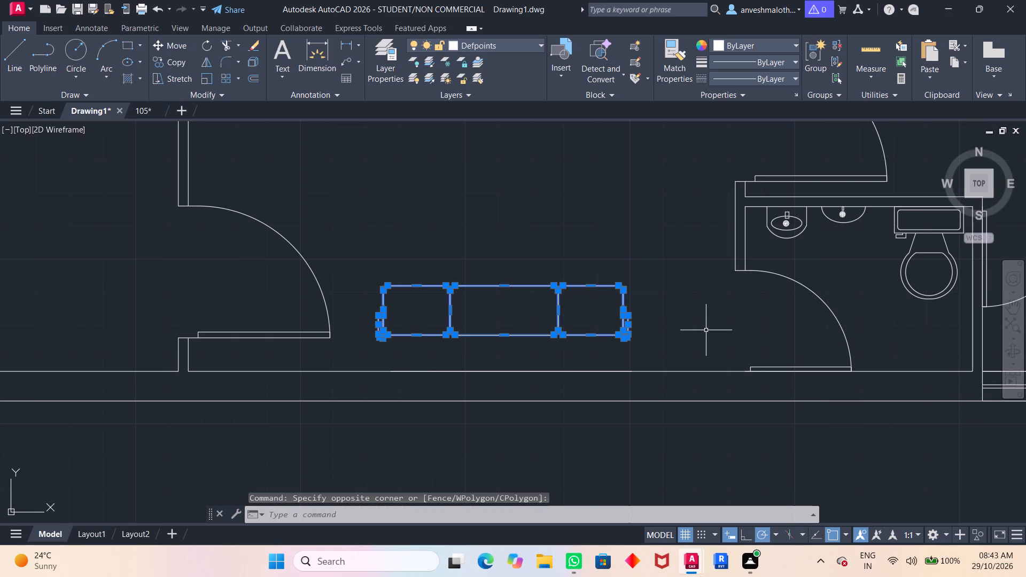
type("sc")
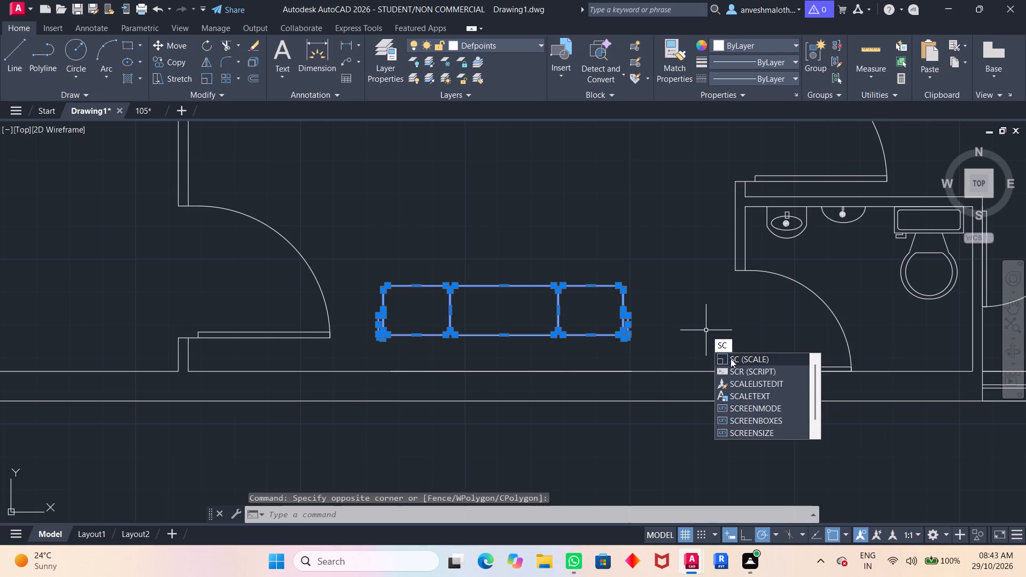
left_click(736, 357)
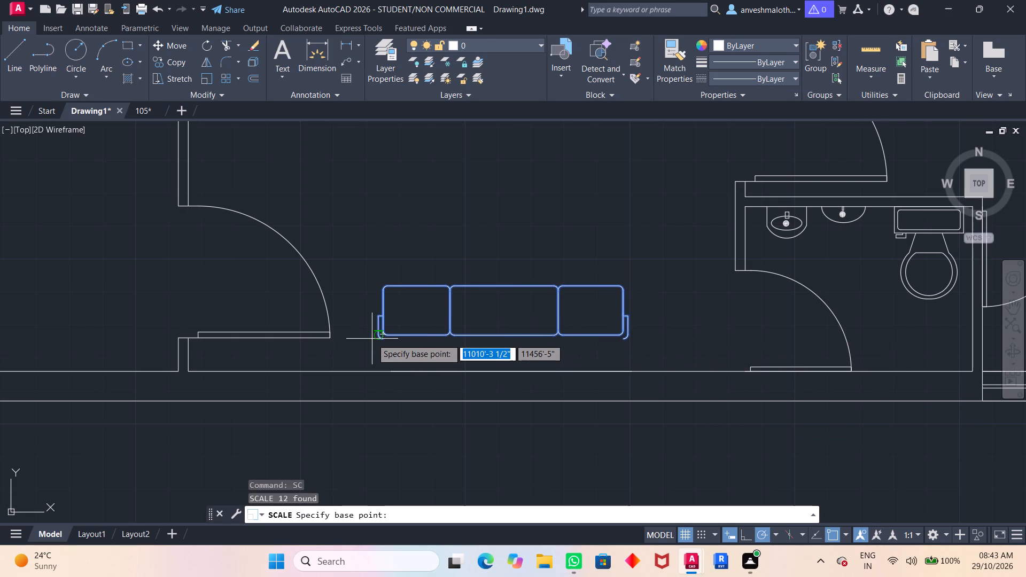
left_click(379, 339)
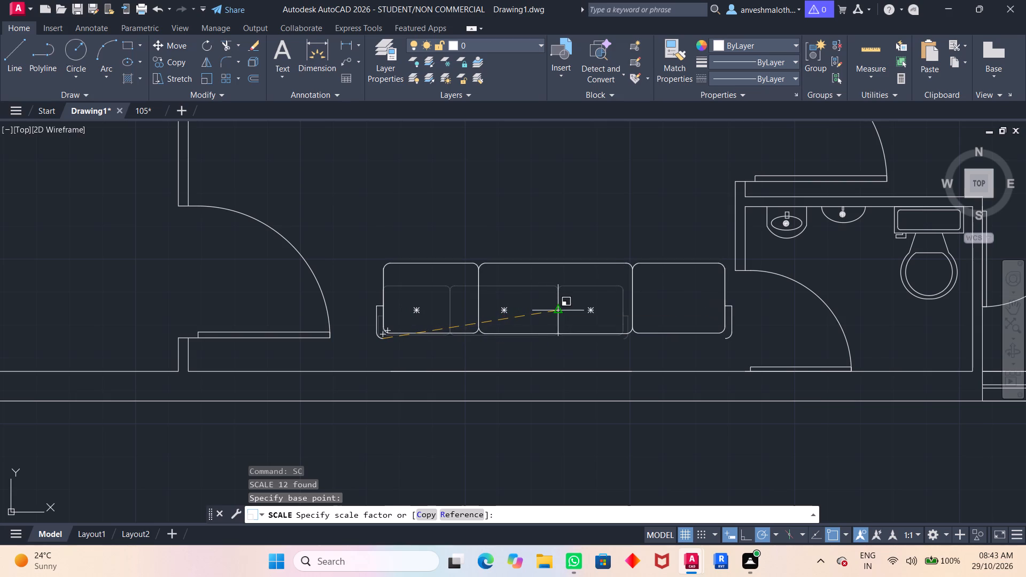
left_click(528, 318)
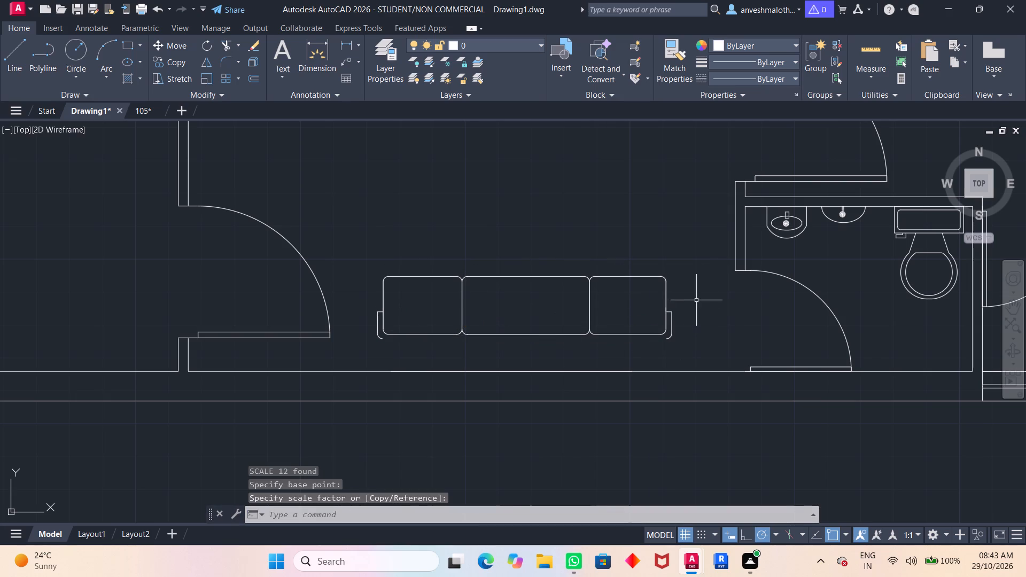
Move the enlarged sofa by its east seat's back corner a short way southwest, to just off the living room's south wall.
left_click(694, 255)
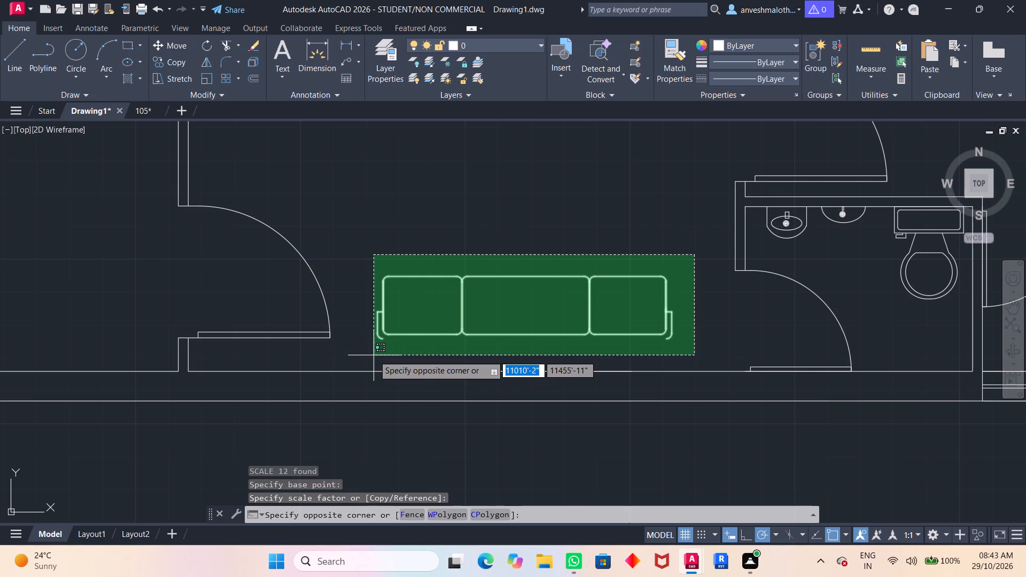
left_click(374, 355)
key("m")
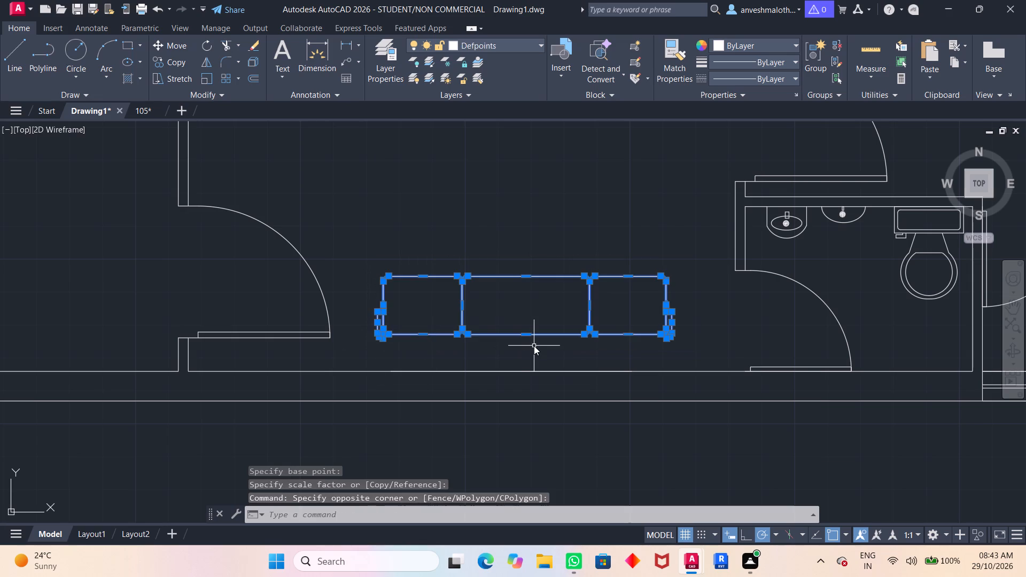
left_click(603, 378)
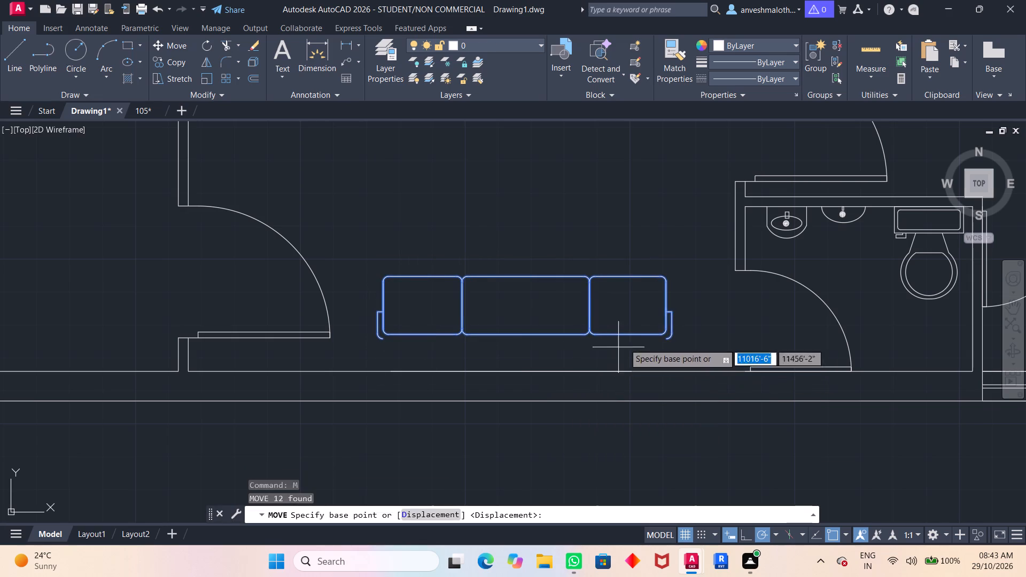
left_click(662, 337)
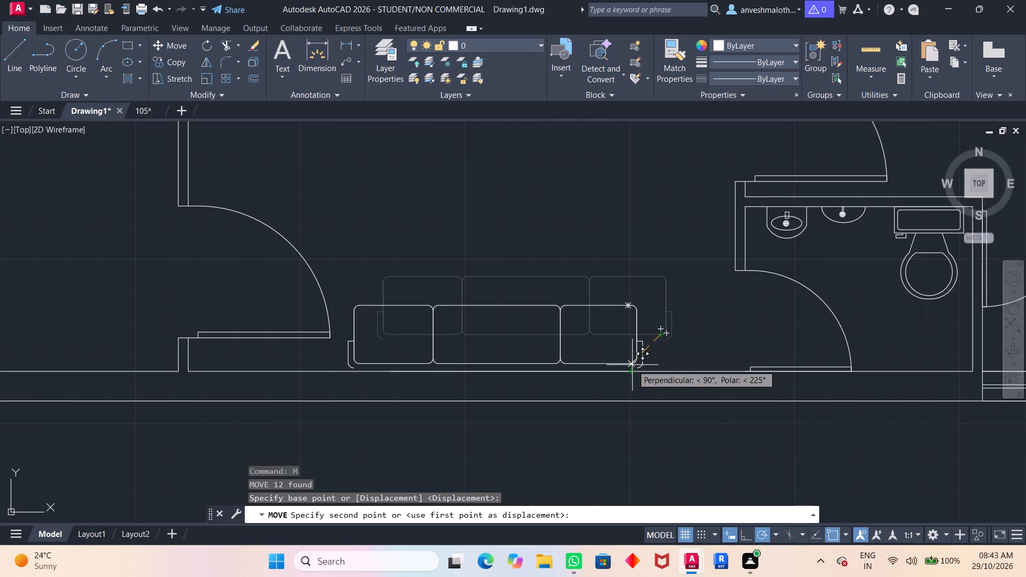
left_click(632, 365)
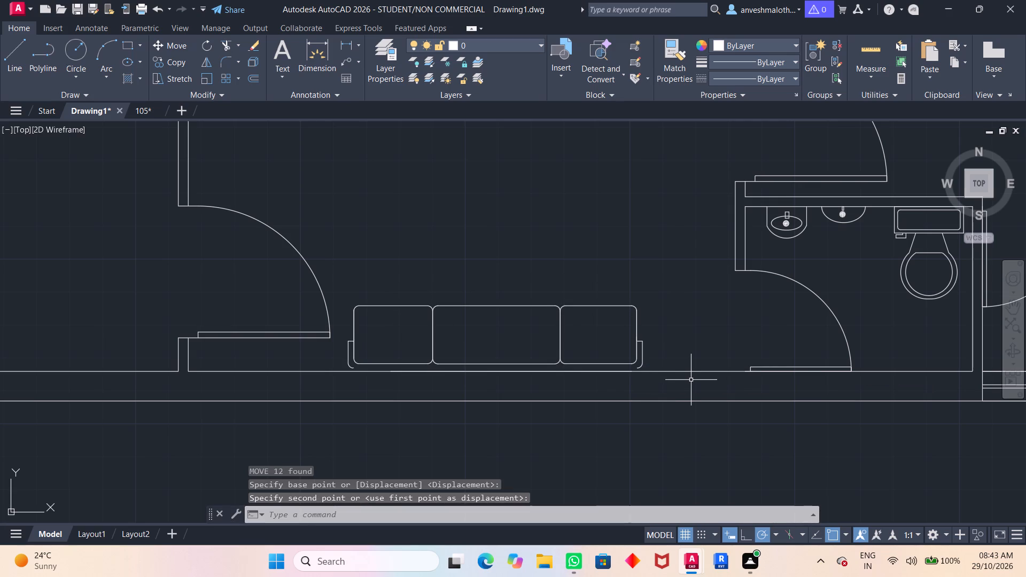
Draw a straight back line about 7'-1" long joining the rear ends of the sofa's west and east arms.
key("l")
left_click(712, 411)
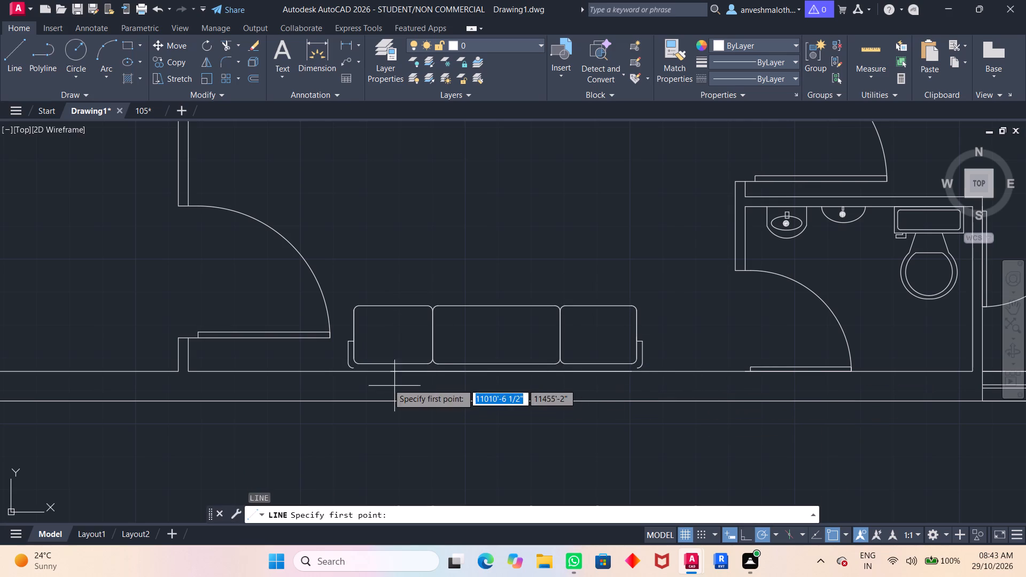
scroll(350, 368, "up", 3)
left_click(354, 373)
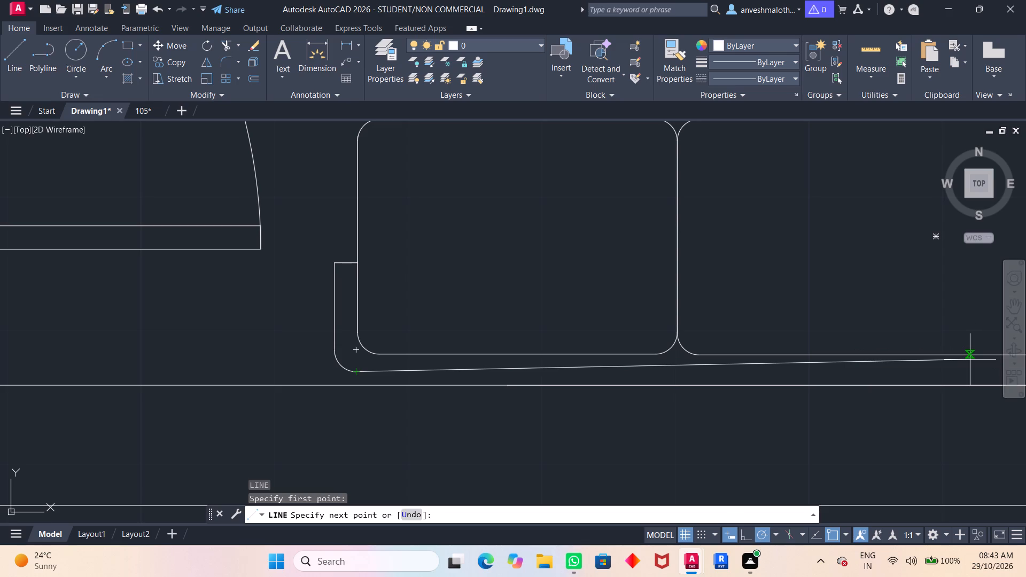
scroll(970, 360, "down", 2)
middle_click_drag(970, 360, 628, 361)
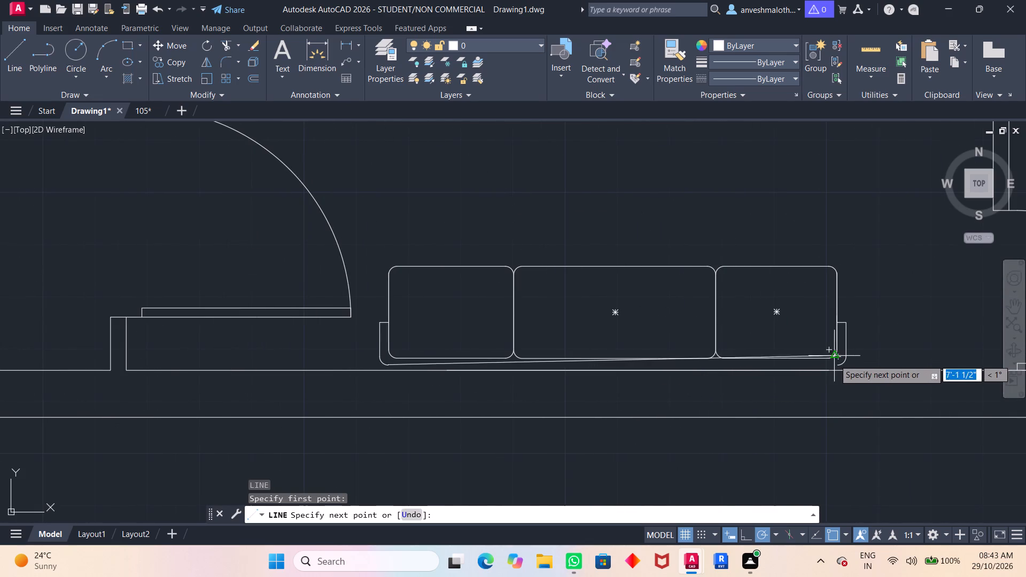
left_click(836, 365)
key("space")
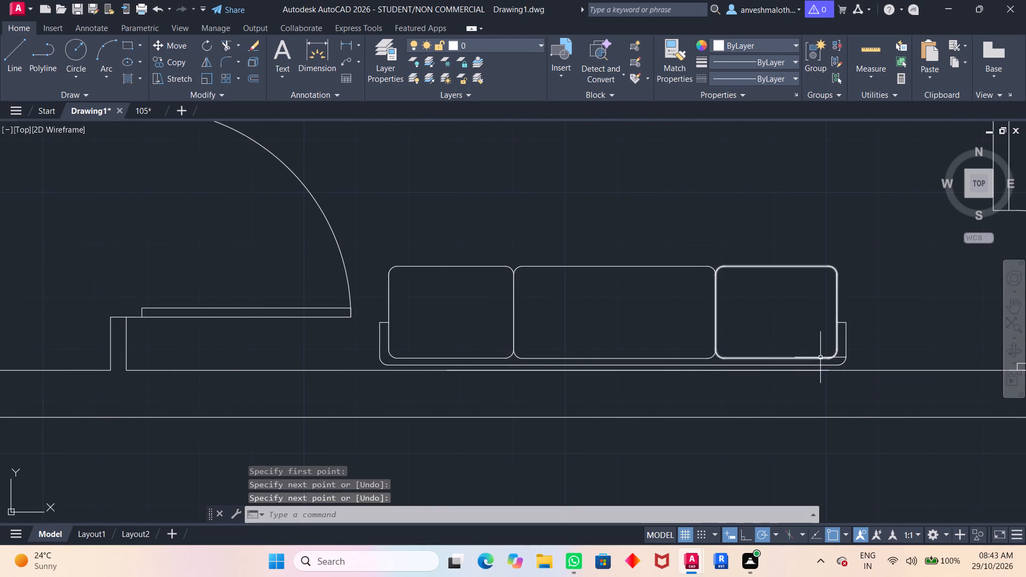
Switch to drawing 105 and copy the whole horizontal three-seat sofa near the living room's north wall to the clipboard.
scroll(819, 356, "down", 4)
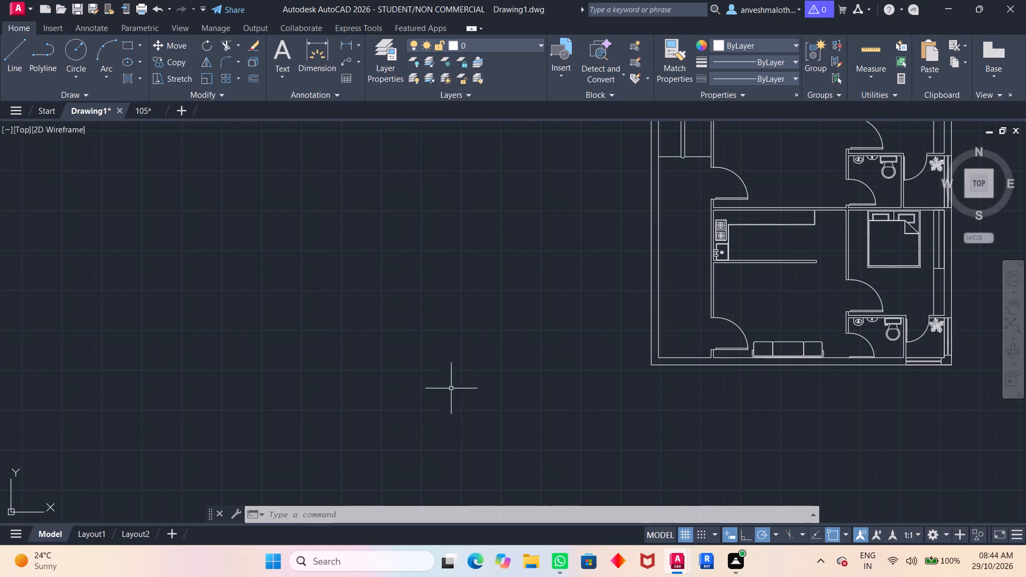
left_click(135, 111)
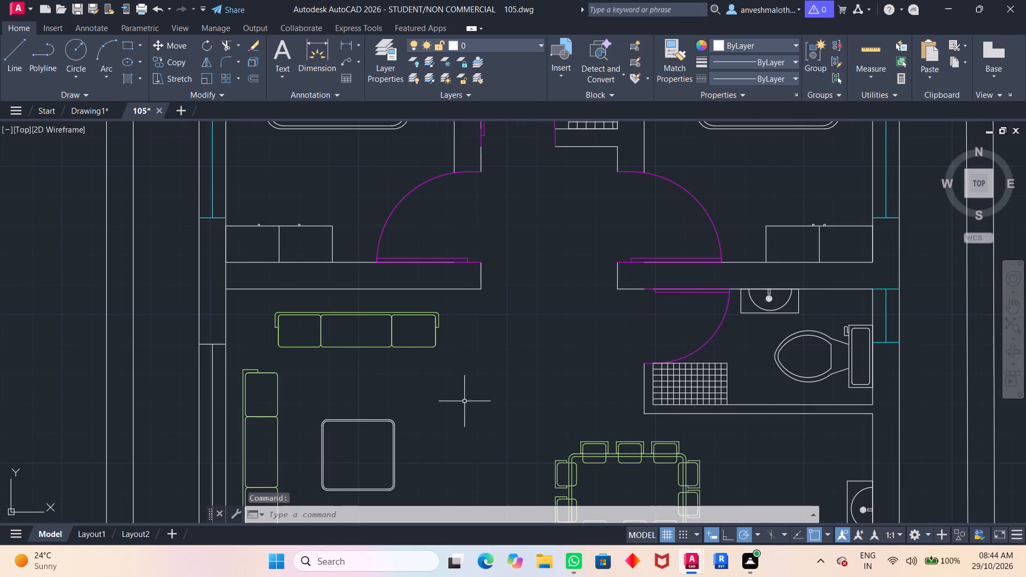
left_click(472, 308)
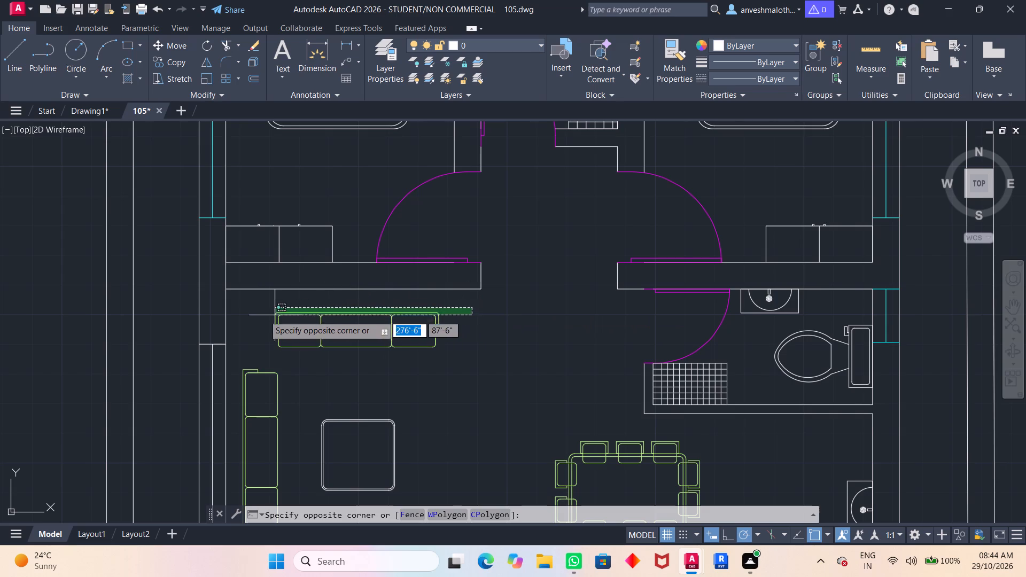
left_click(271, 359)
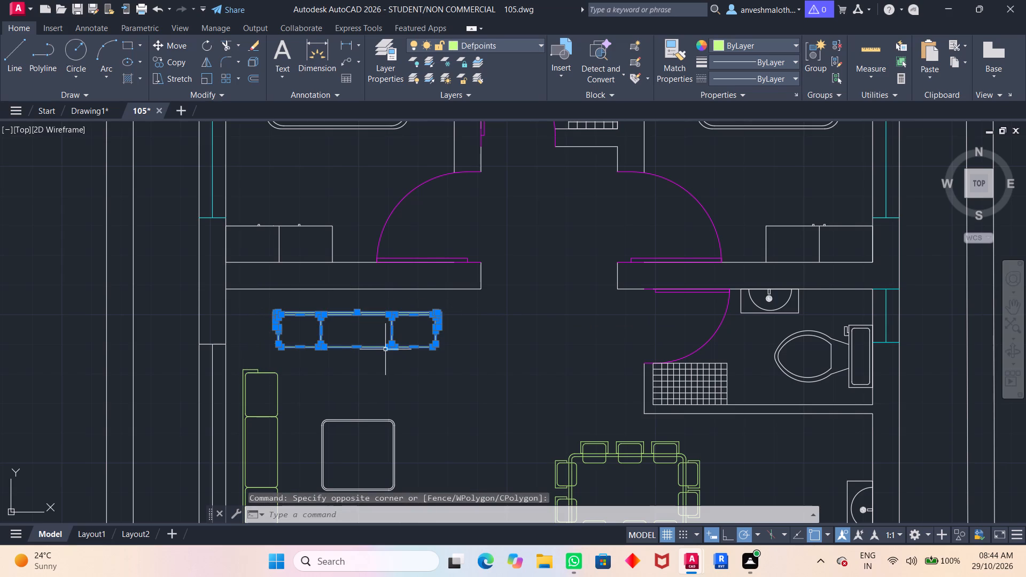
key("ctrl+c")
Paste the copied three-seat sofa into Drawing1, in the empty area west of the floor plan.
key("ctrl+v")
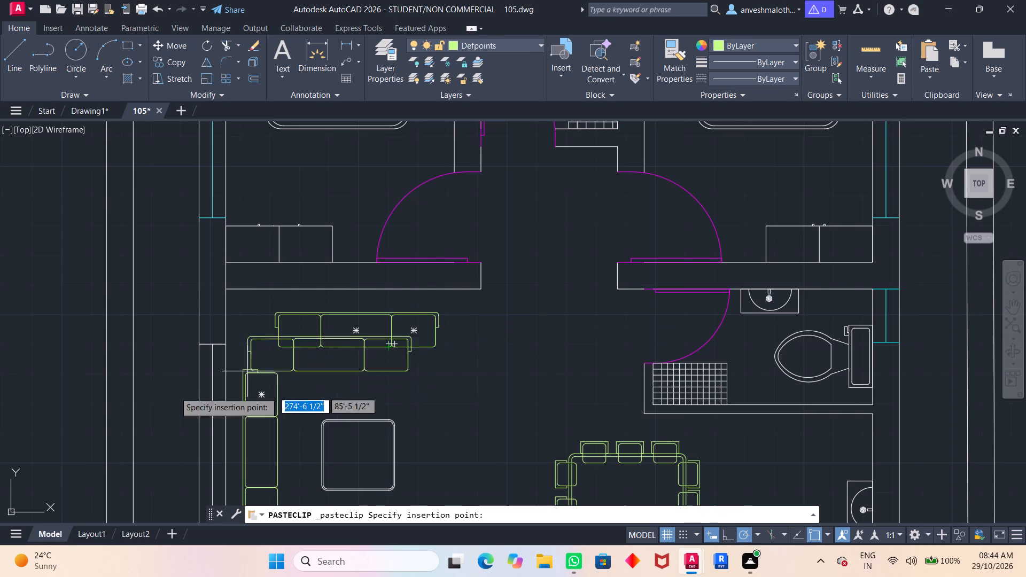
left_click(100, 112)
scroll(237, 326, "down", 2)
middle_click_drag(237, 326, 560, 321)
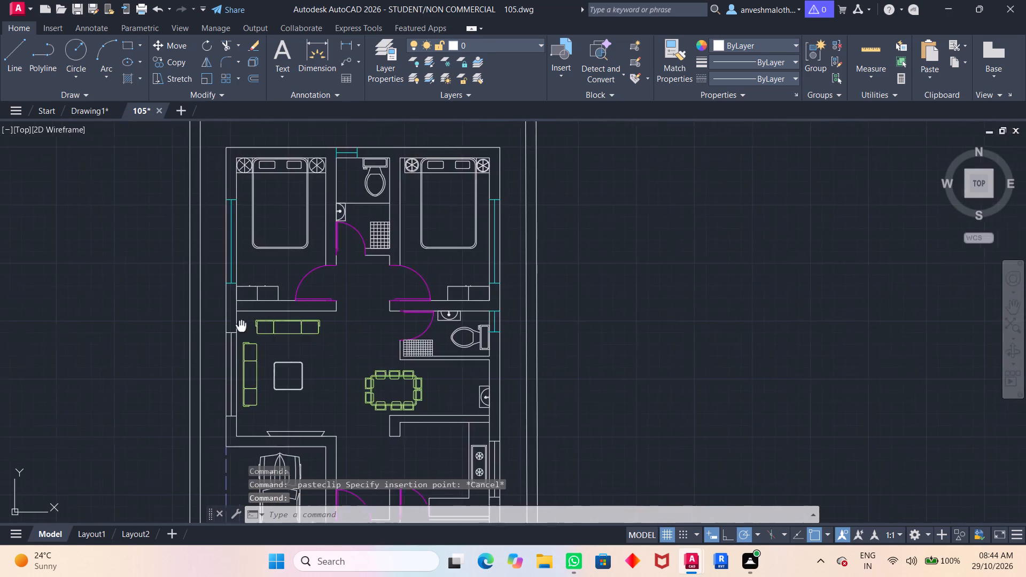
middle_click_drag(560, 321, 783, 321)
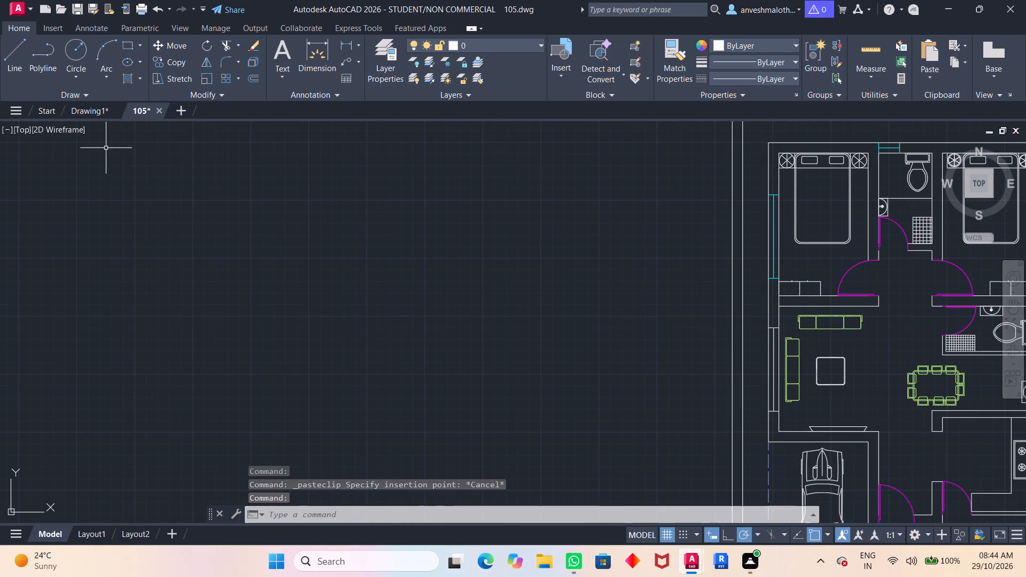
left_click(90, 114)
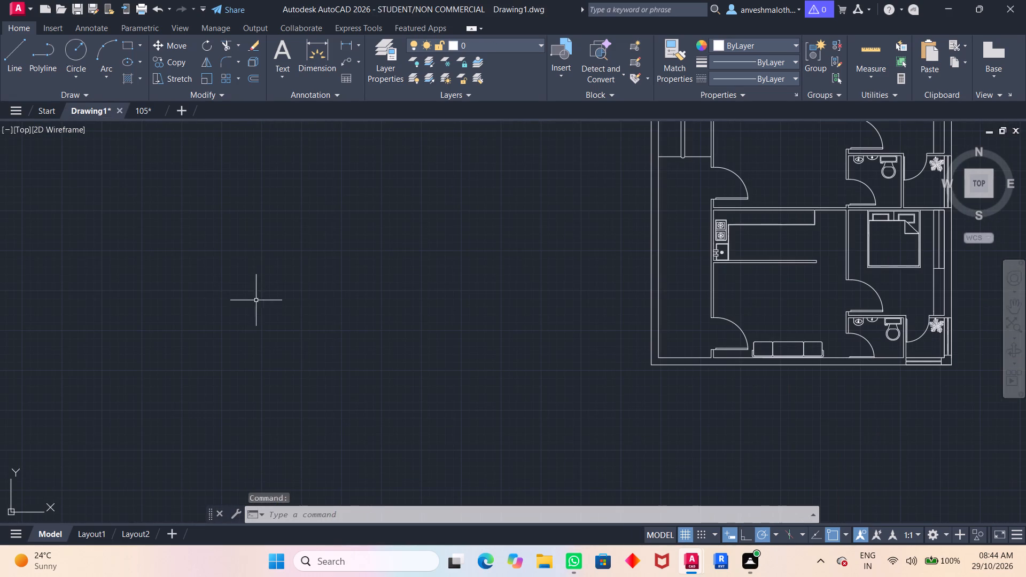
scroll(359, 305, "down", 1)
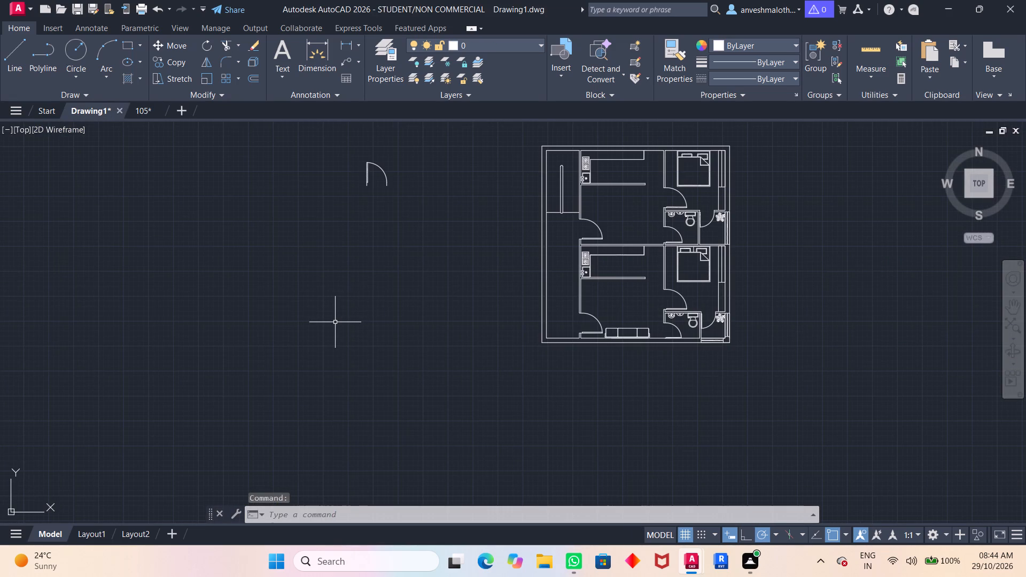
key("ctrl+c")
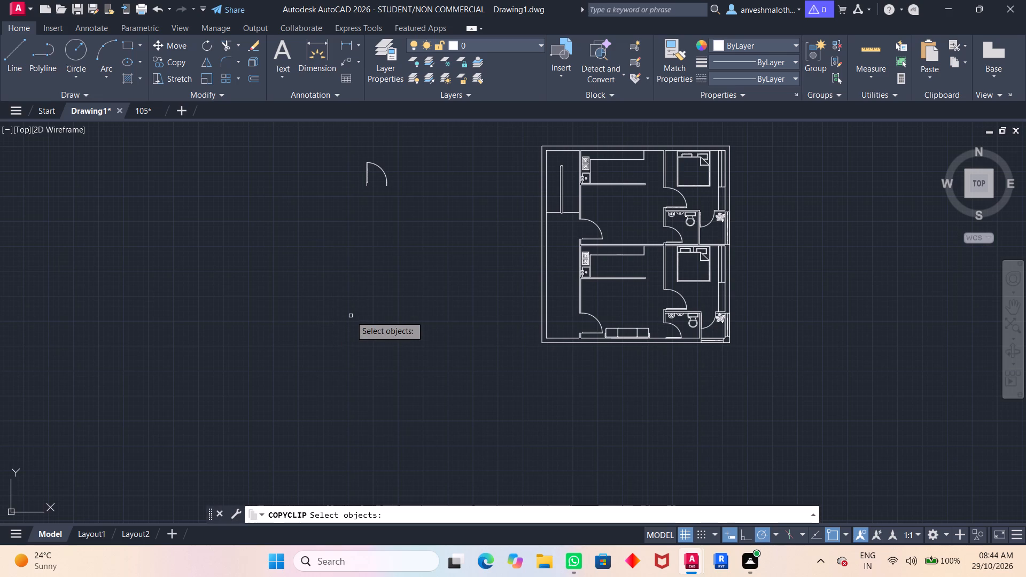
key("ctrl+v")
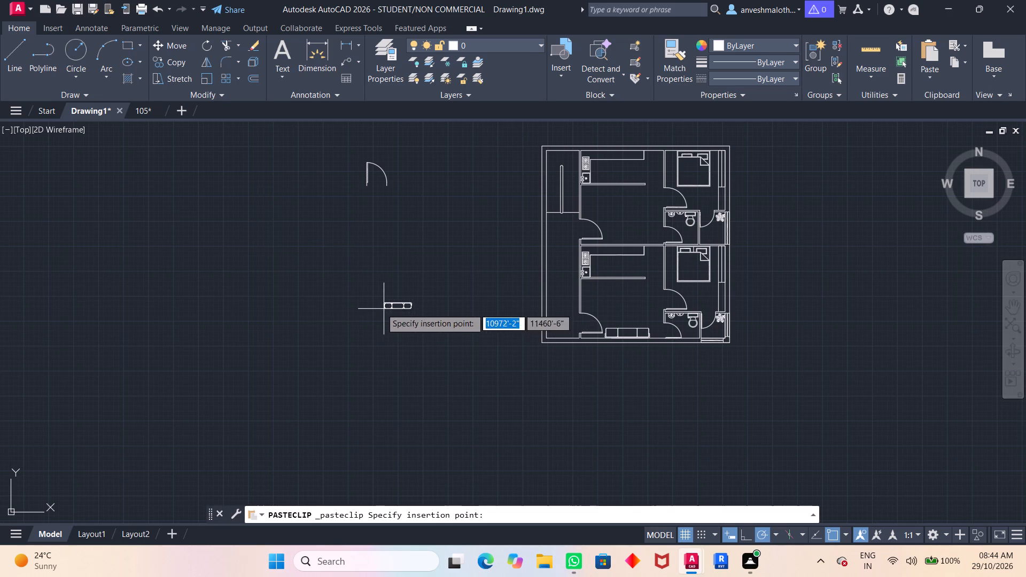
left_click(381, 308)
Erase the pasted sofa's east and west seats and the separate vertical side lines beside them, leaving the middle seat.
scroll(444, 269, "up", 4)
middle_click_drag(602, 248, 633, 225)
middle_click_drag(388, 392, 659, 212)
scroll(530, 319, "up", 2)
middle_click(533, 319)
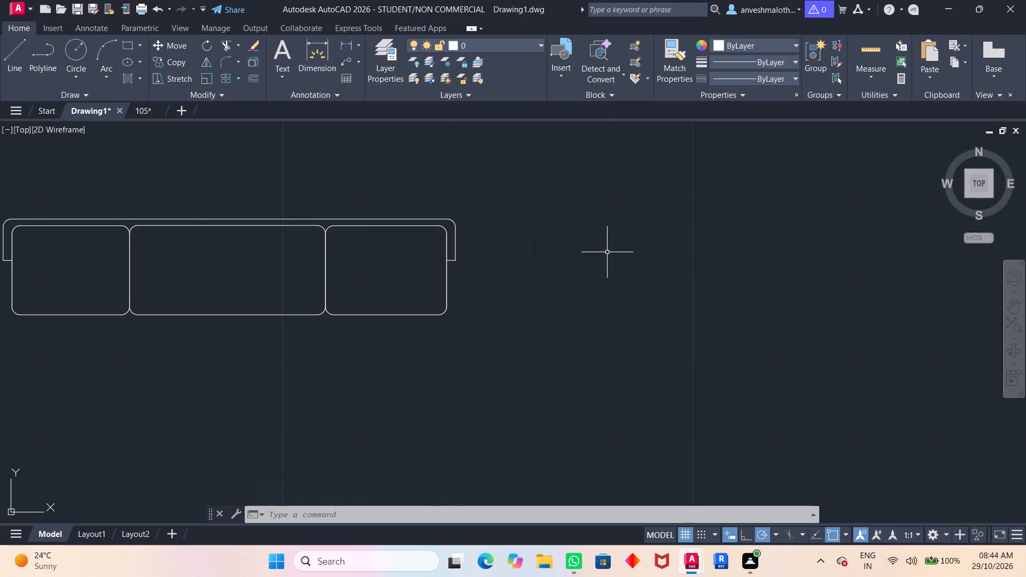
left_click(445, 305)
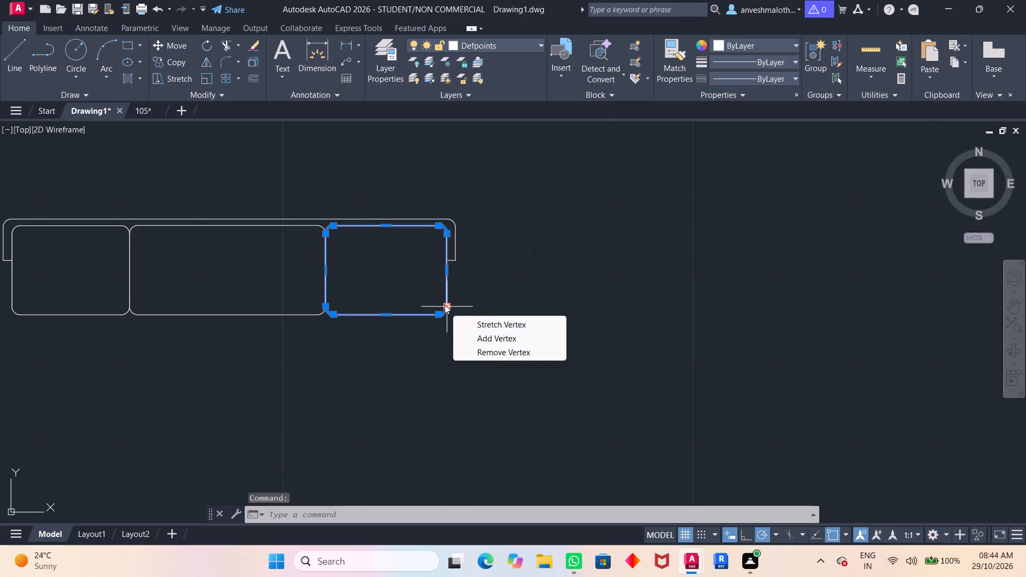
key("Delete")
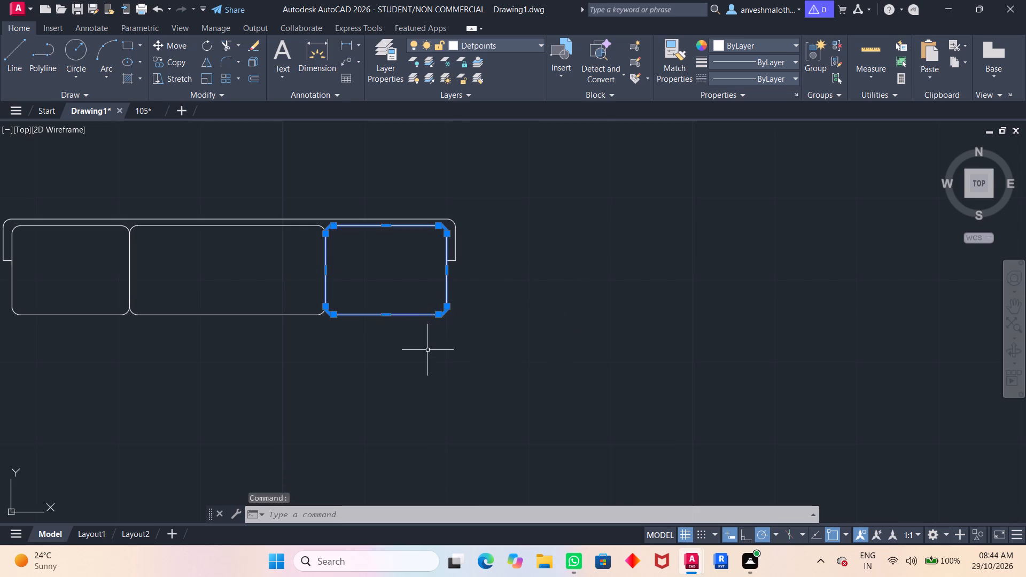
key("Delete")
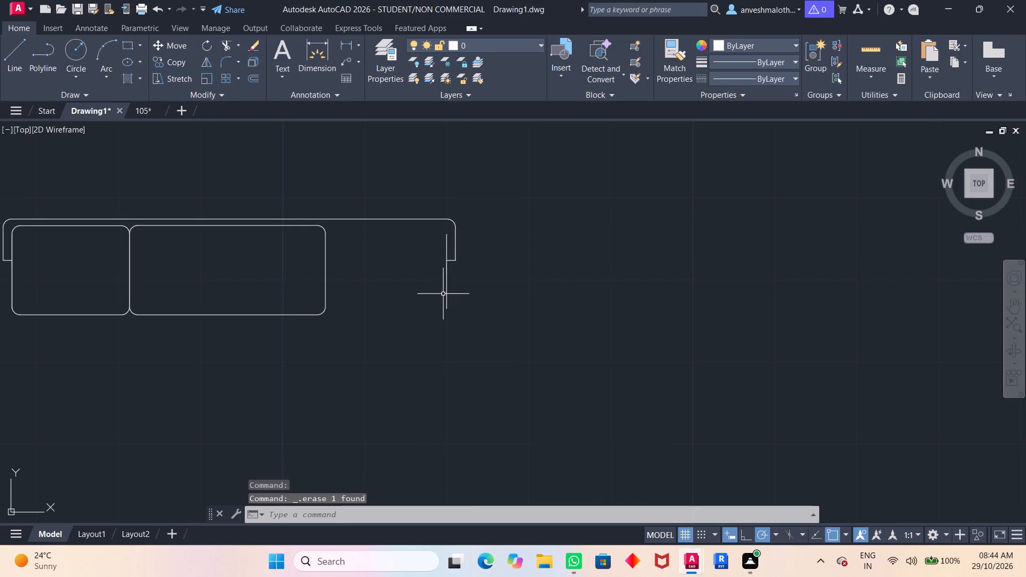
left_click(447, 290)
key("Delete")
left_click(76, 227)
key("Delete")
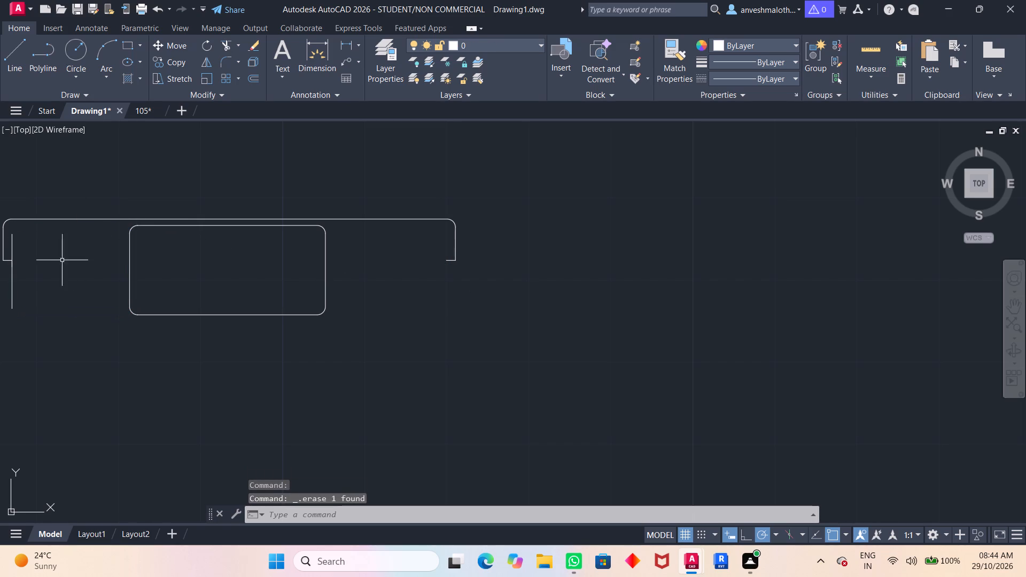
left_click(12, 250)
key("Delete")
Erase the short end lines closing the sofa's west and east arms, including the small leftover stub at the west arm.
left_click(24, 246)
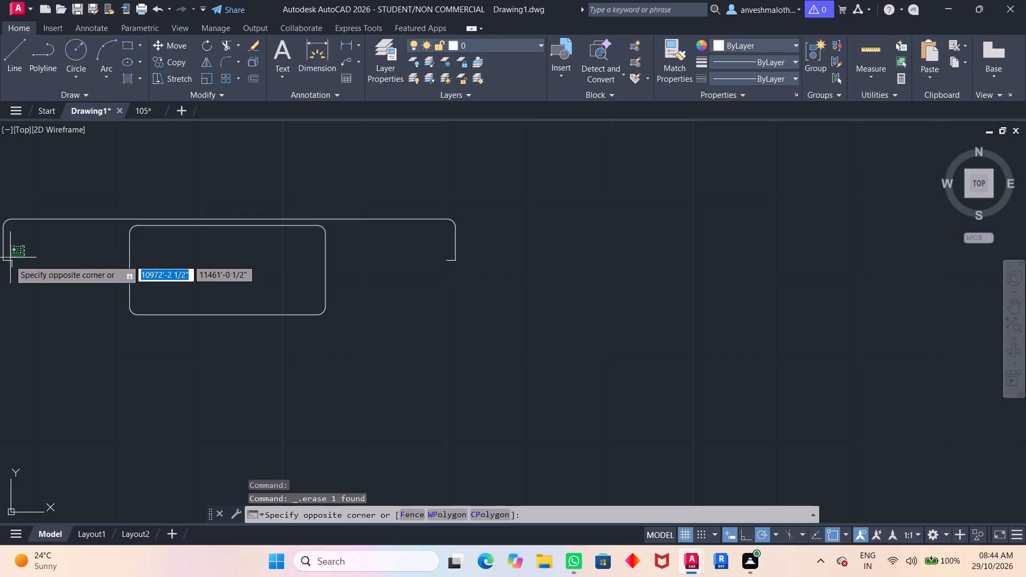
left_click(7, 270)
key("Delete")
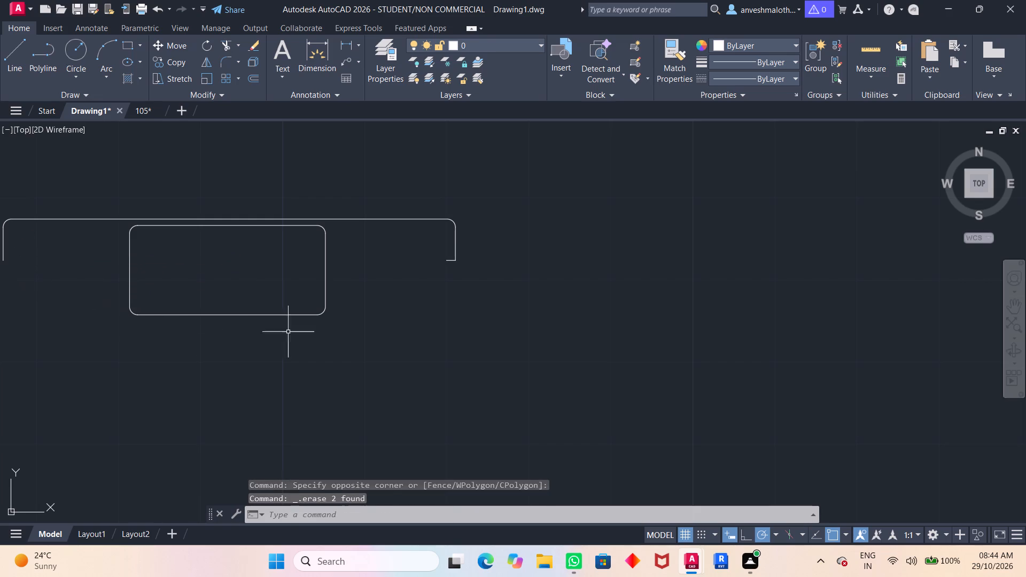
left_click(428, 243)
left_click(449, 266)
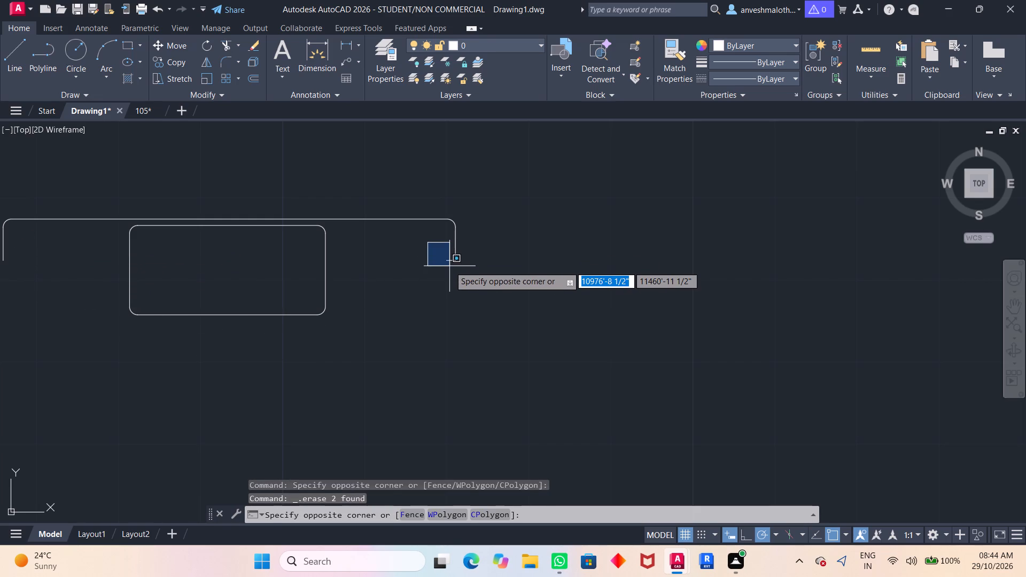
left_click_drag(452, 271, 437, 251)
left_click(440, 247)
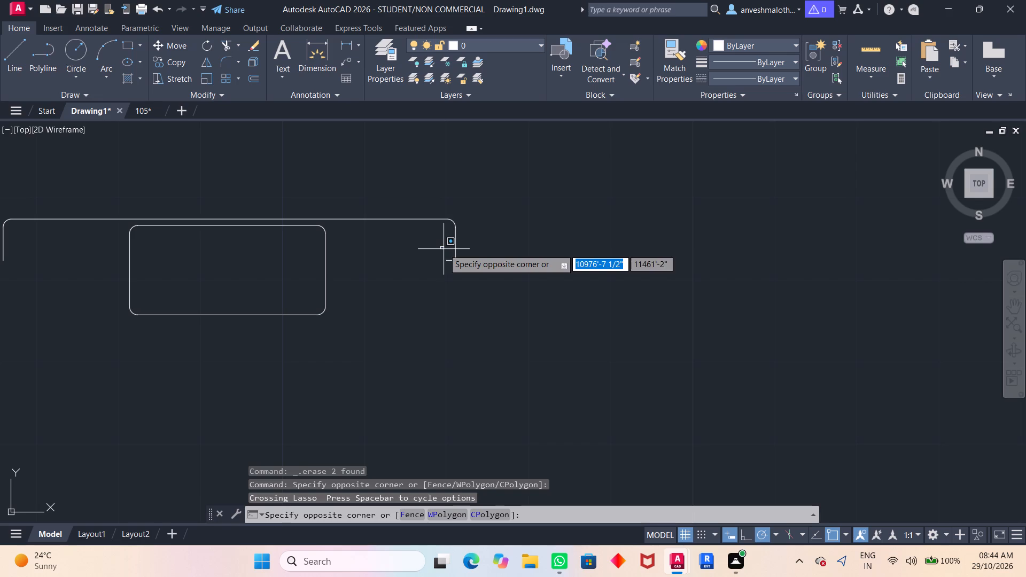
left_click(454, 265)
left_click(452, 262)
left_click(447, 256)
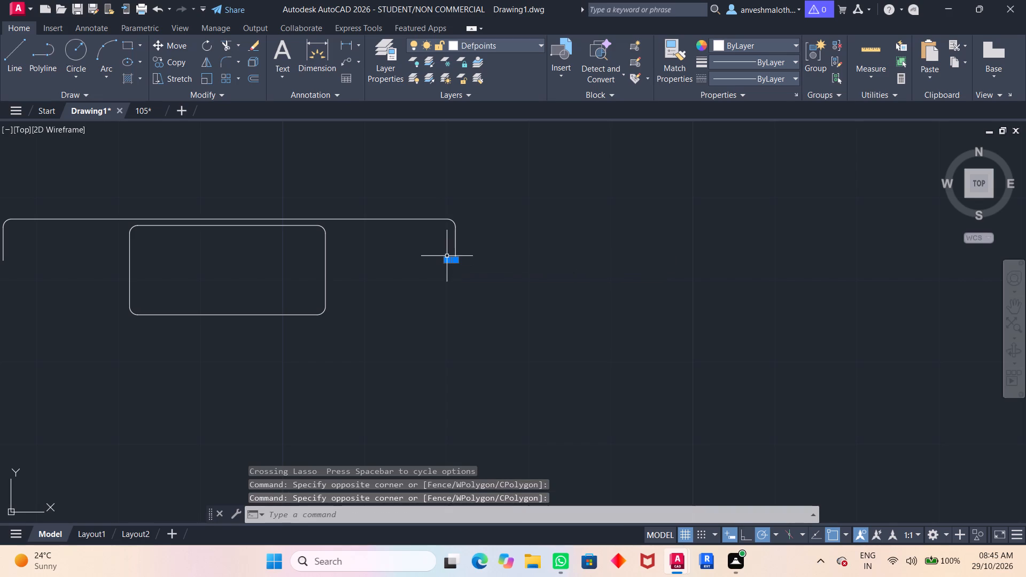
key("Delete")
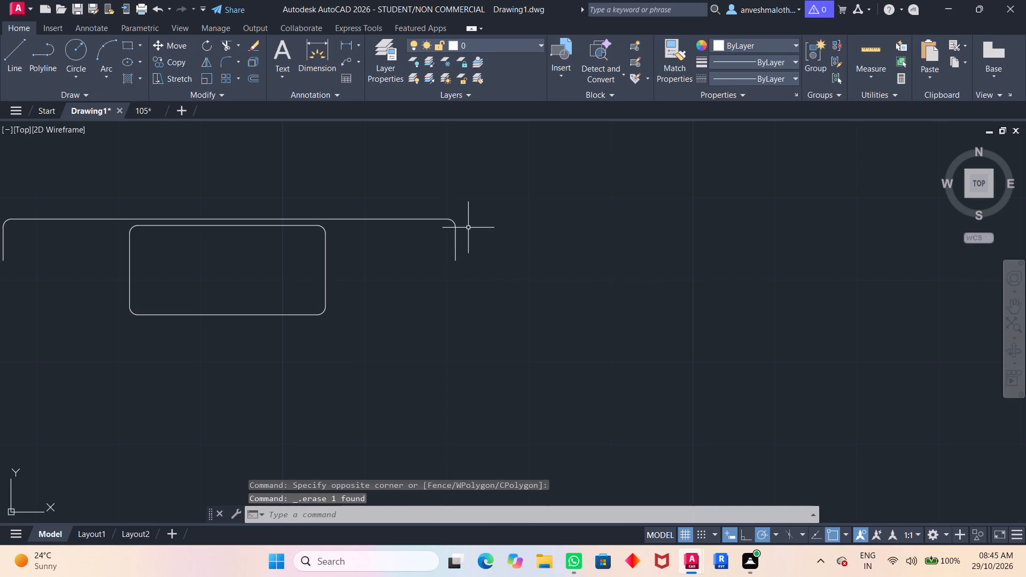
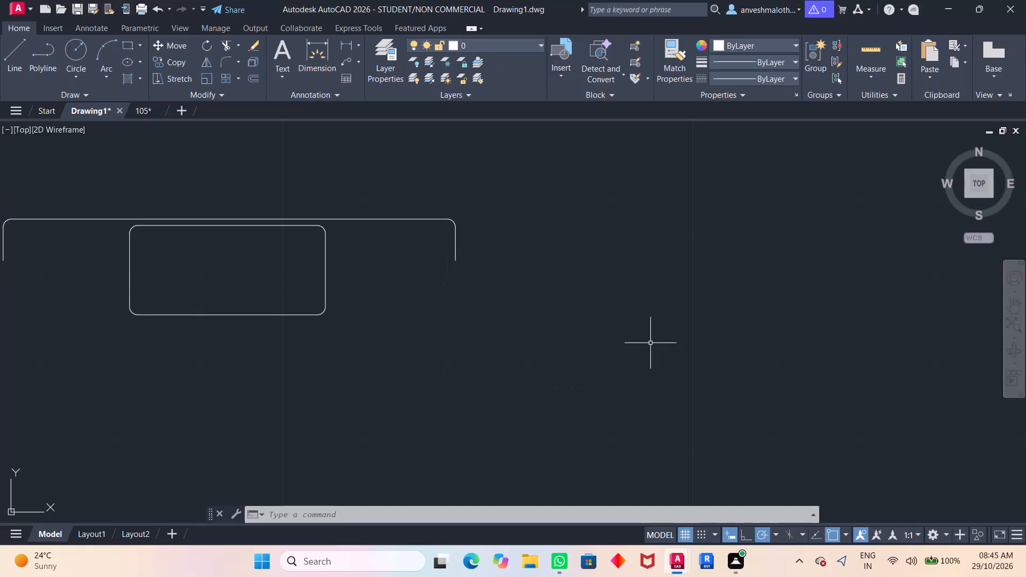
Draw the single-seat sofa's east arm with lines running out from the seat's east edge and up to the back line.
scroll(603, 323, "down", 1)
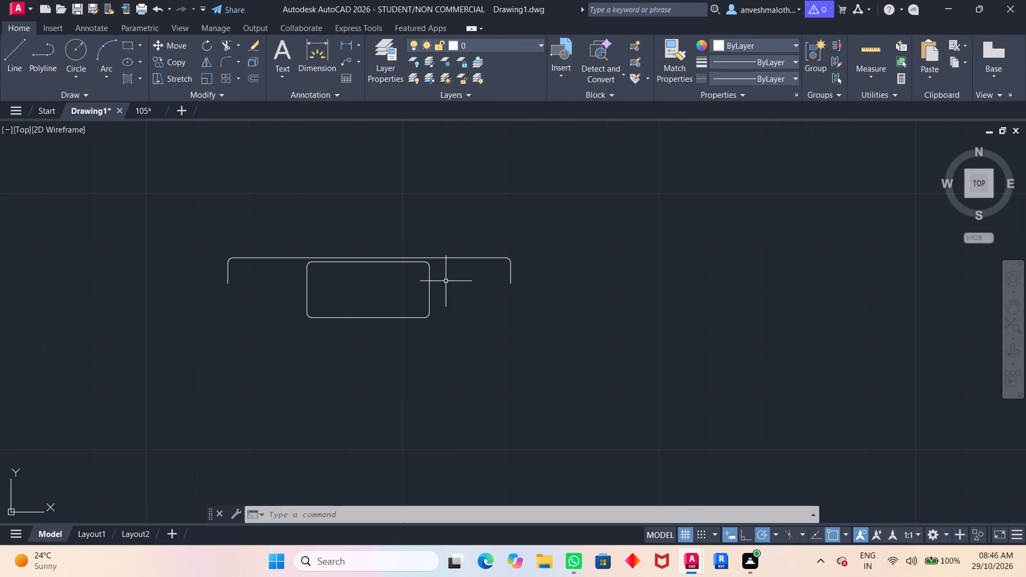
key("l")
left_click(488, 306)
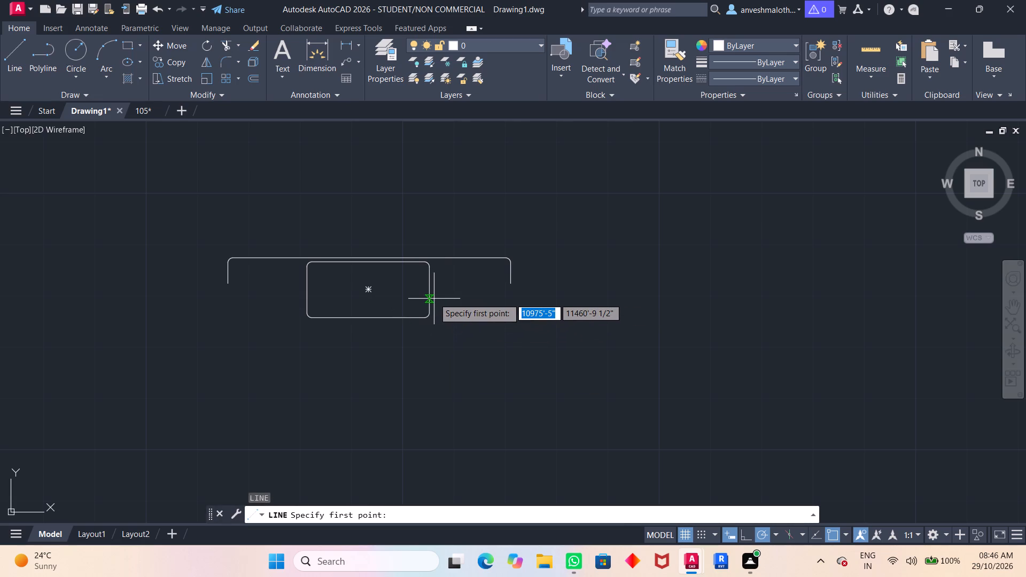
left_click(429, 301)
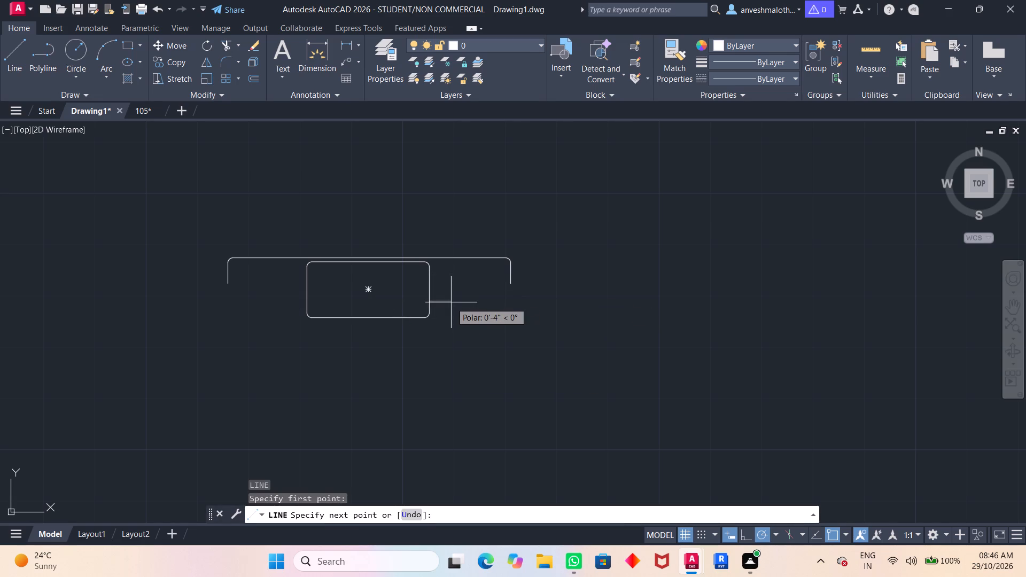
left_click(446, 300)
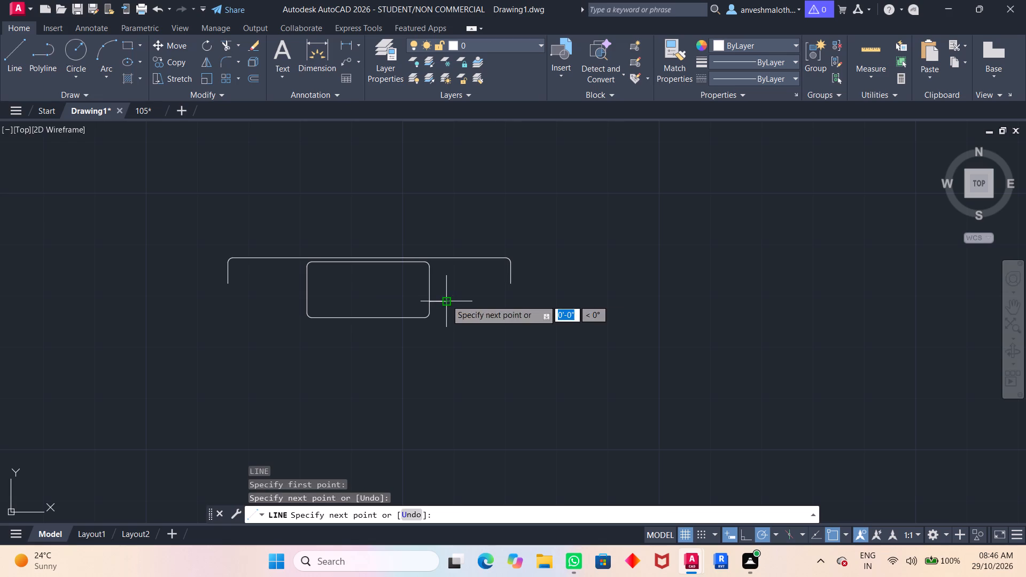
left_click(442, 256)
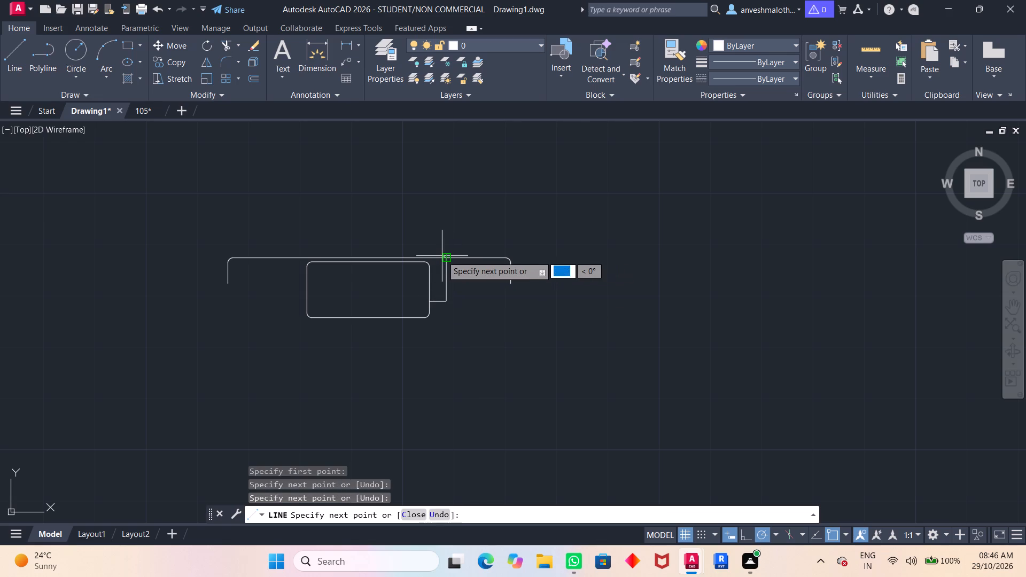
key("space")
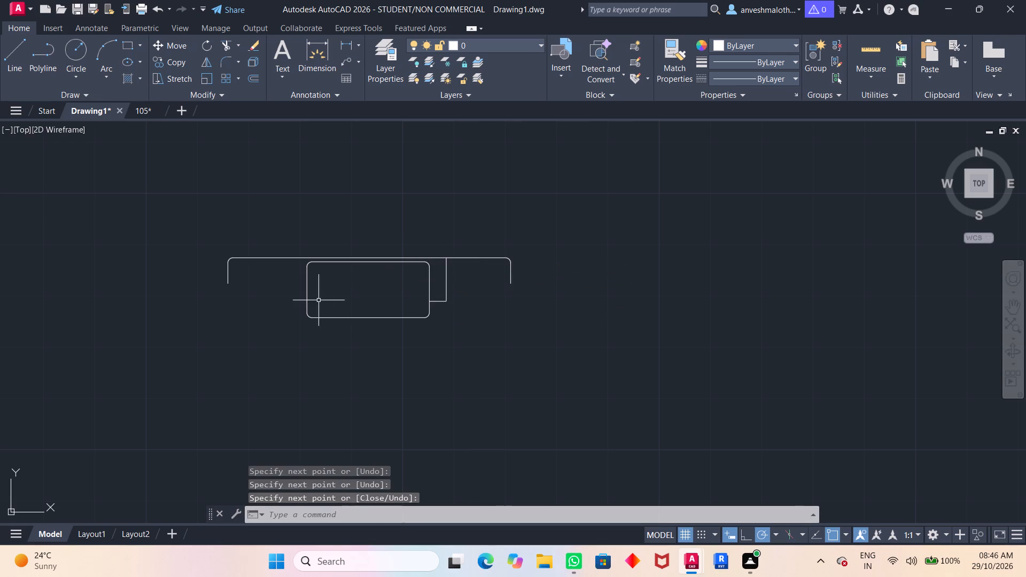
Draw the west arm with lines running about 2 1/2" out from the seat's west edge and up to the back line.
key("space")
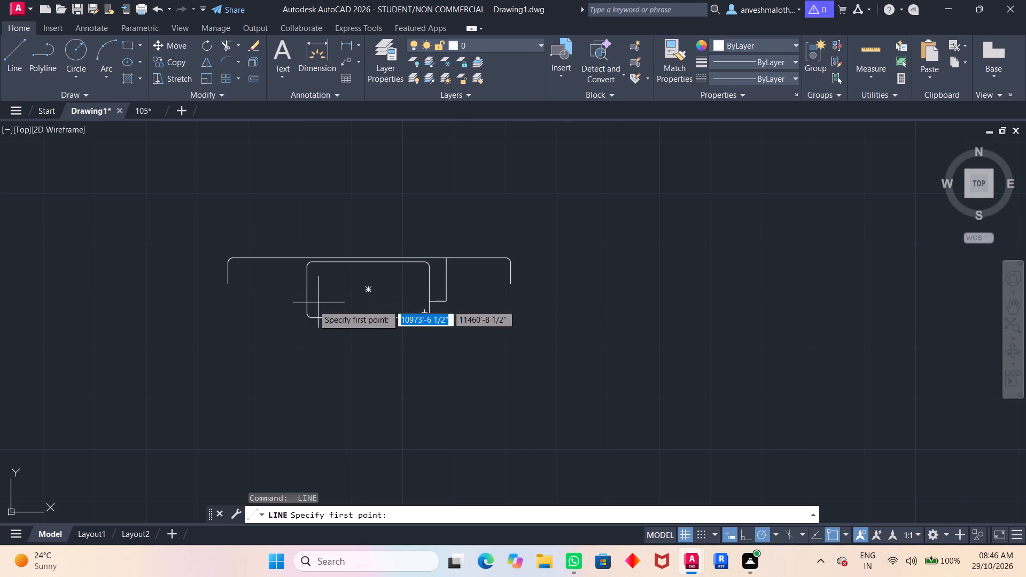
scroll(455, 306, "up", 3)
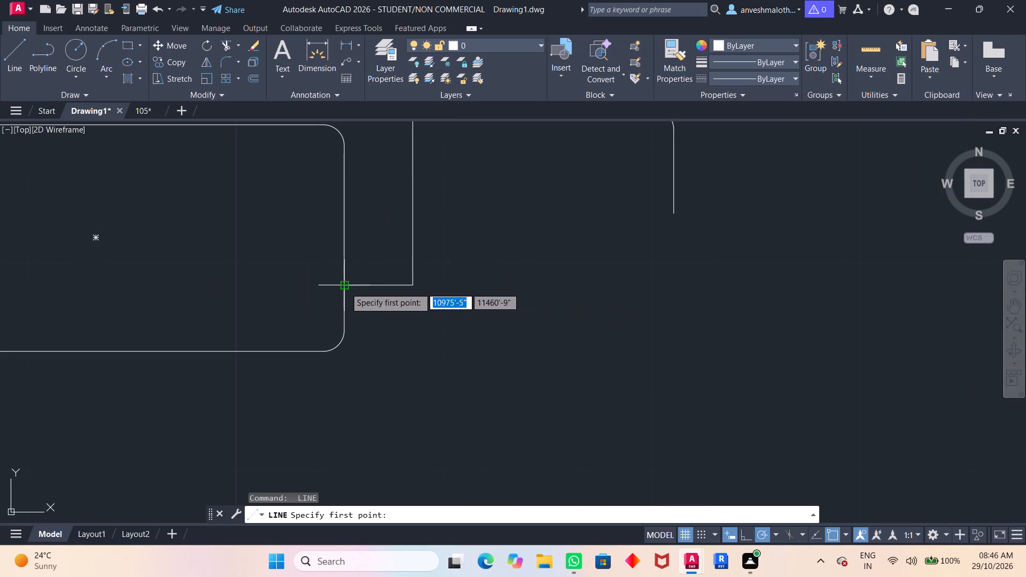
middle_click_drag(173, 285, 542, 302)
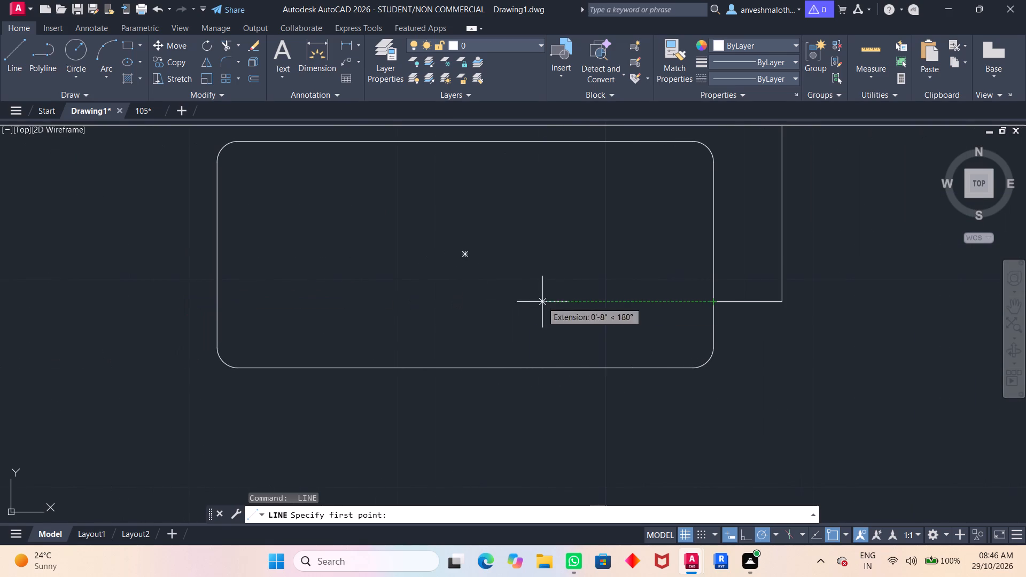
left_click(214, 307)
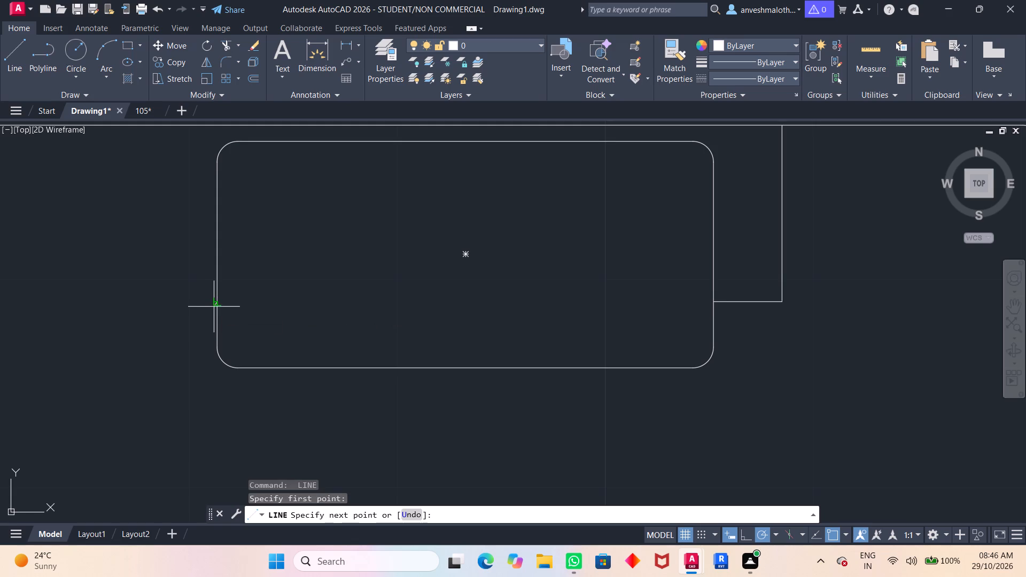
left_click(168, 302)
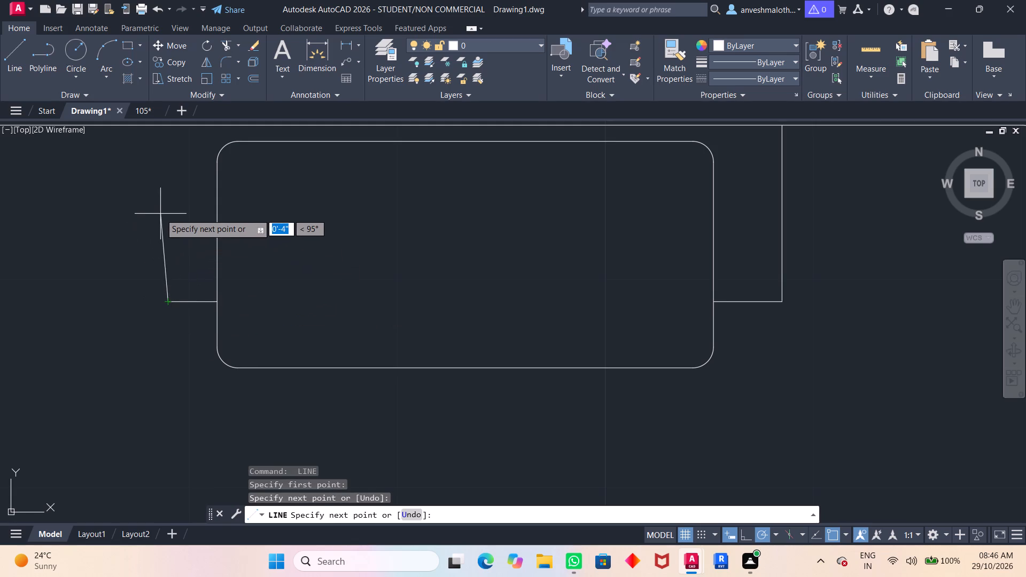
scroll(160, 214, "down", 2)
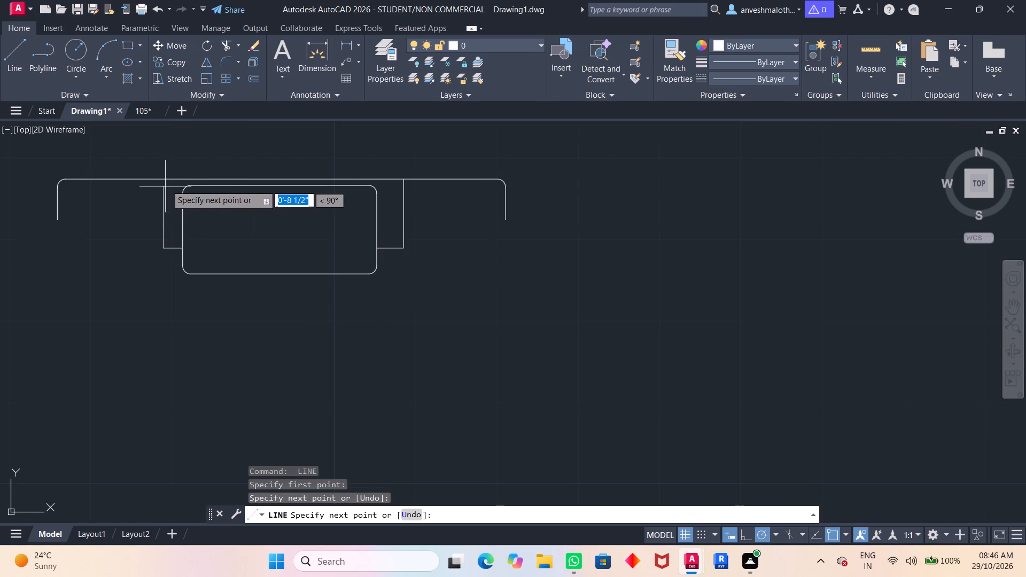
left_click(162, 180)
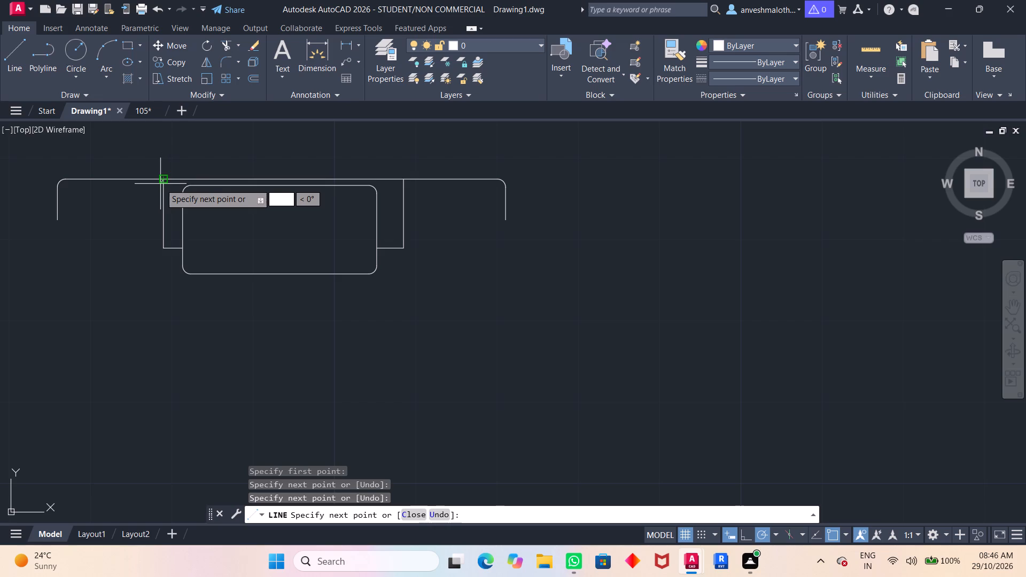
key("space")
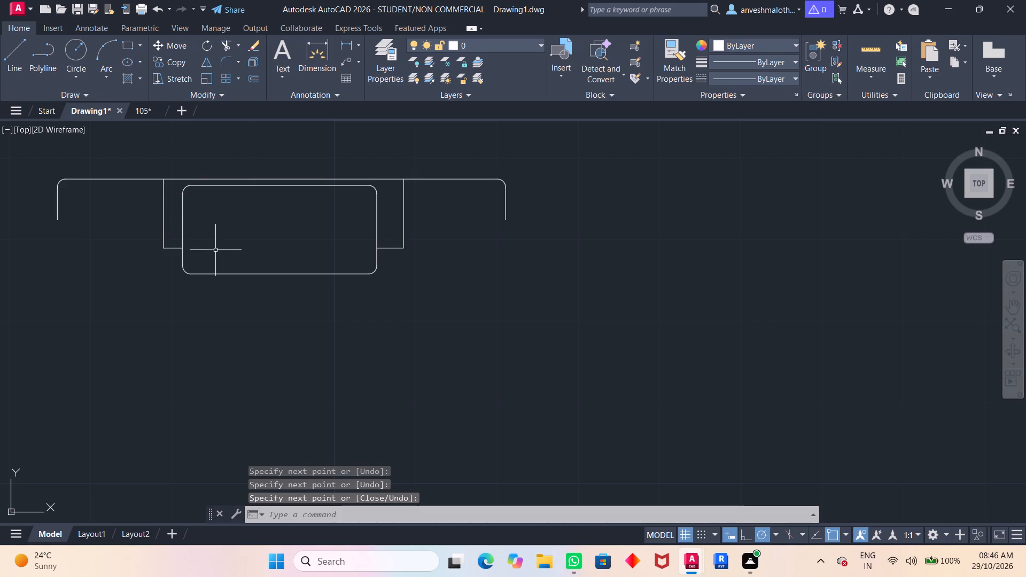
Trim the back line beyond the west arm and remove the old west side line and rounded corner.
type("tr")
key("Return")
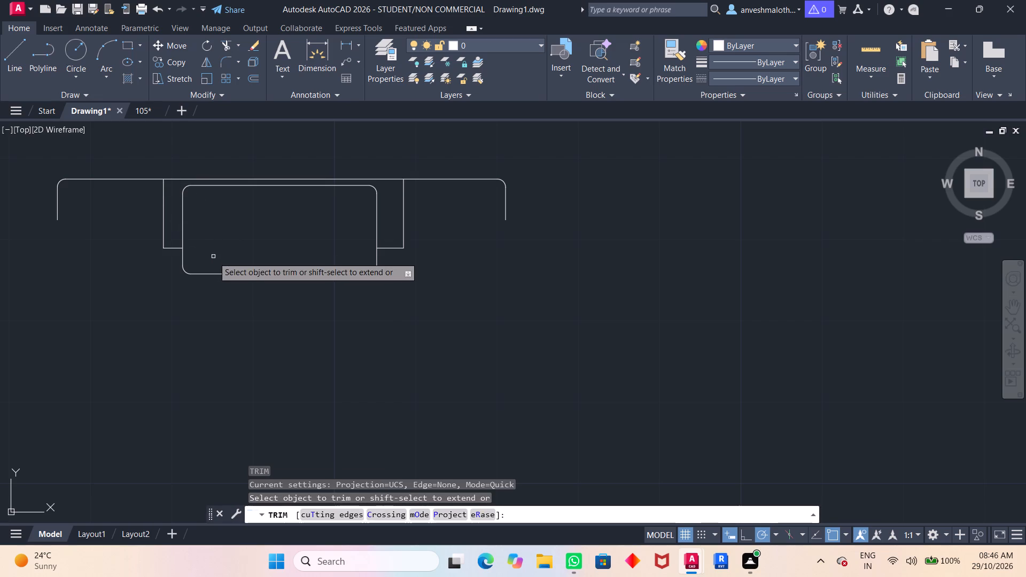
left_click(127, 178)
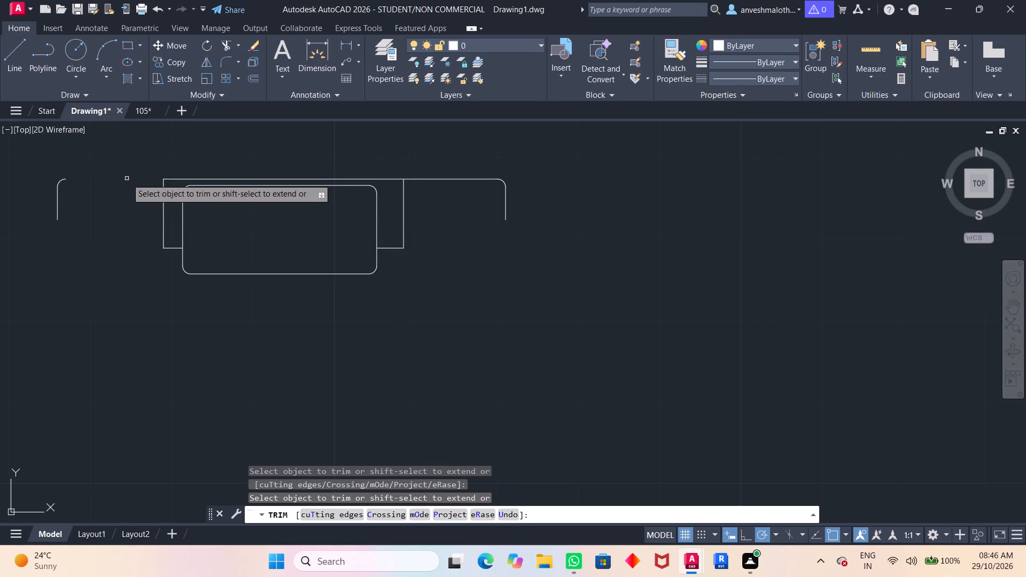
left_click_drag(106, 166, 100, 185)
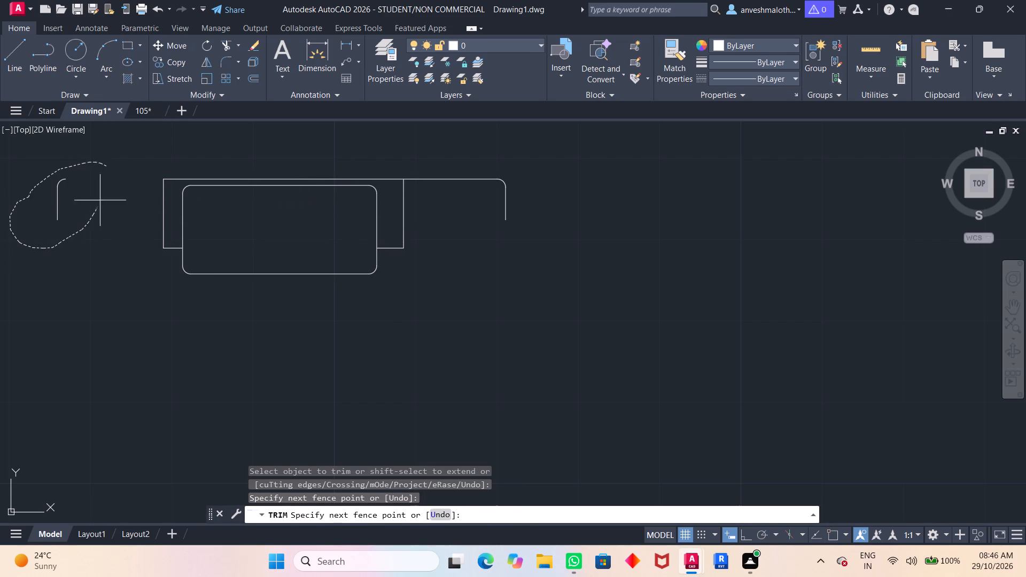
left_click_drag(100, 185, 46, 172)
left_click_drag(82, 186, 35, 196)
left_click_drag(68, 170, 43, 190)
key("Escape")
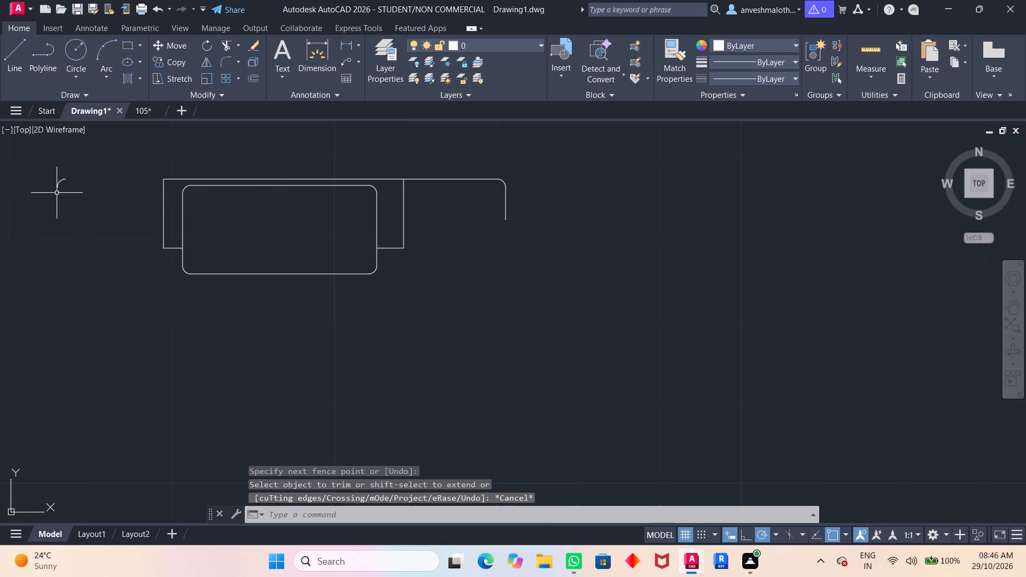
left_click_drag(102, 172, 34, 196)
key("Delete")
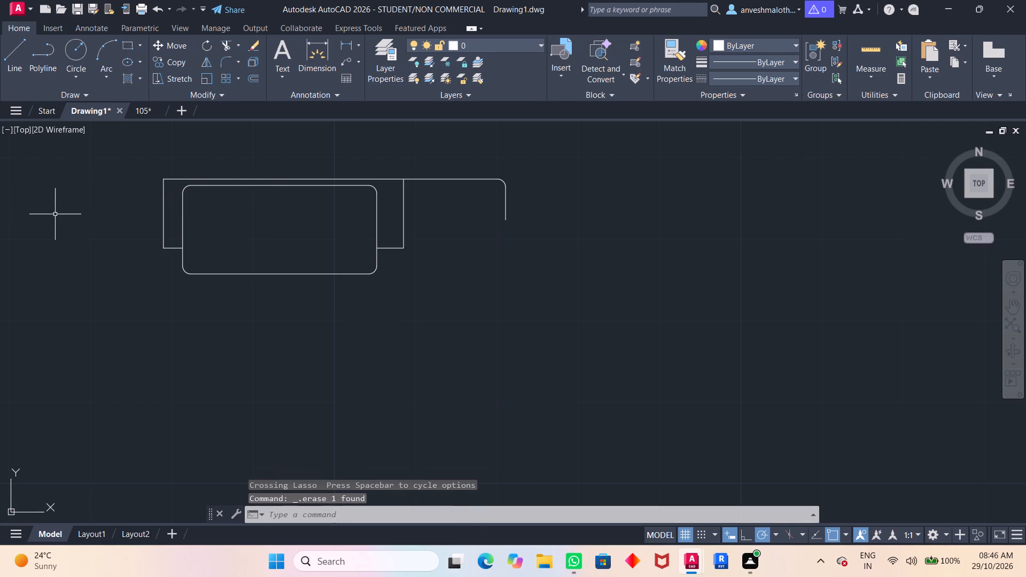
Trim away the old east side line, the back line beyond the east arm, and the leftover rounded corner.
left_click(567, 171)
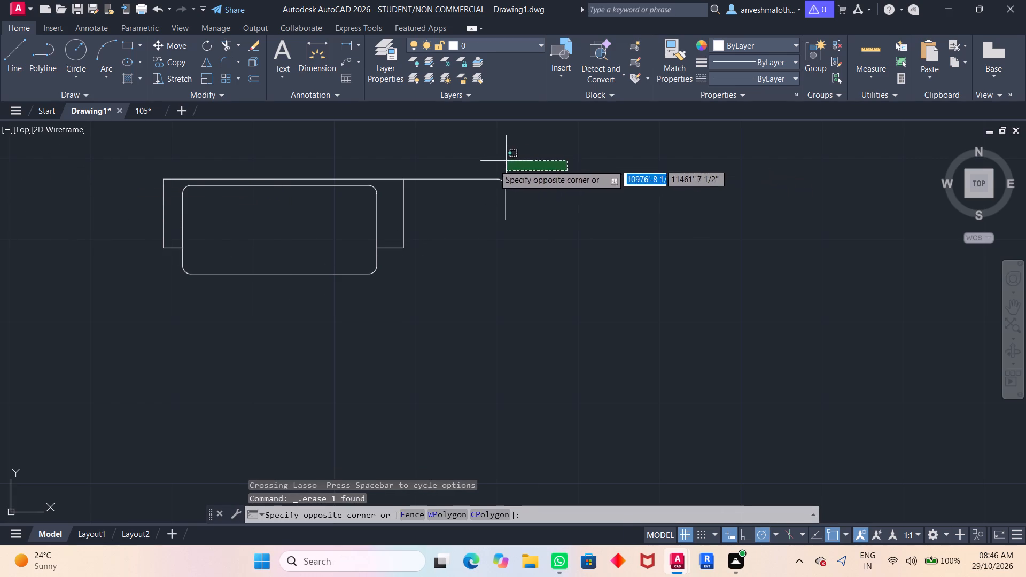
key("Escape")
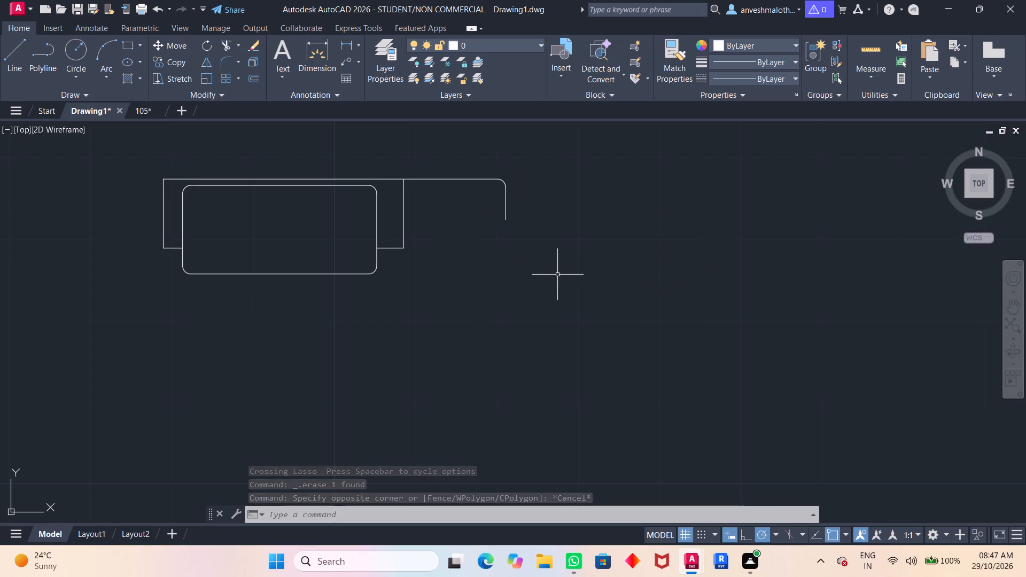
type("tr")
left_click(595, 304)
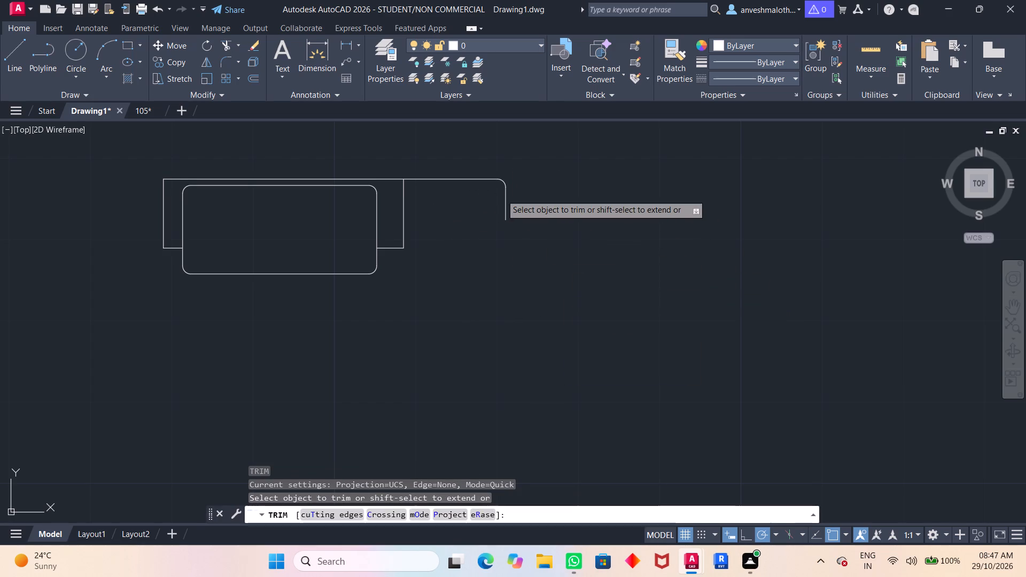
left_click(504, 199)
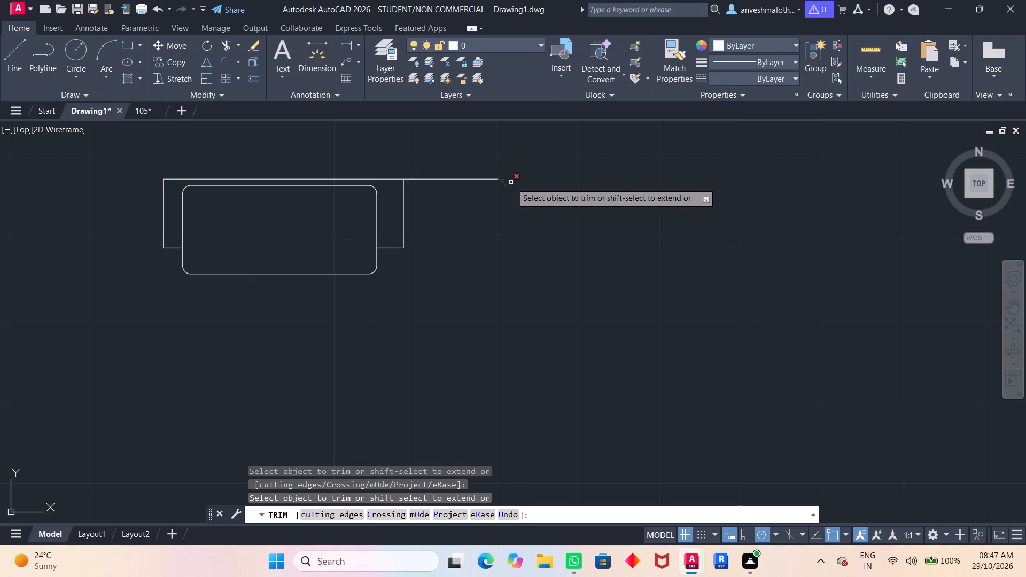
left_click(483, 180)
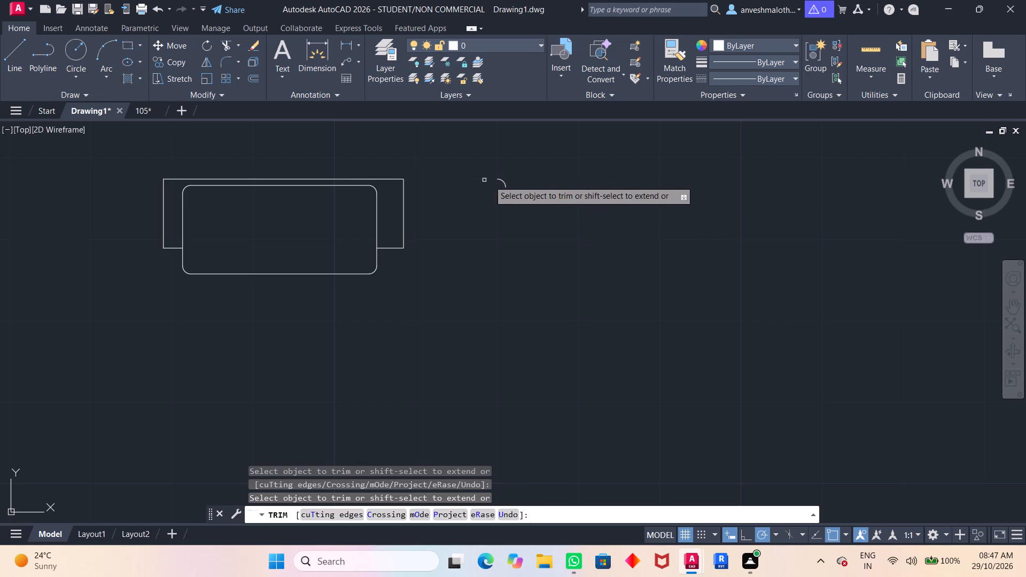
left_click(507, 183)
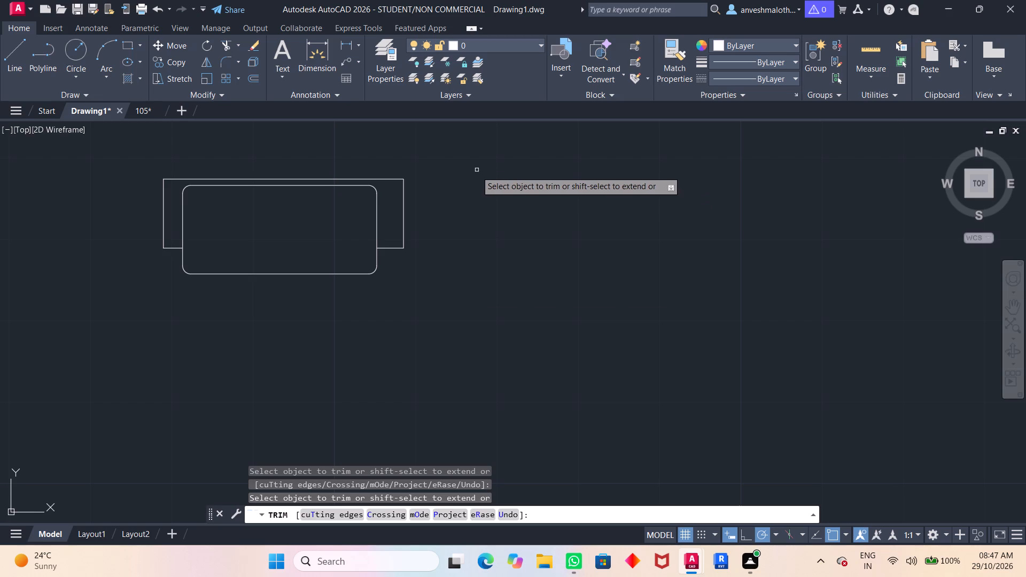
key("t")
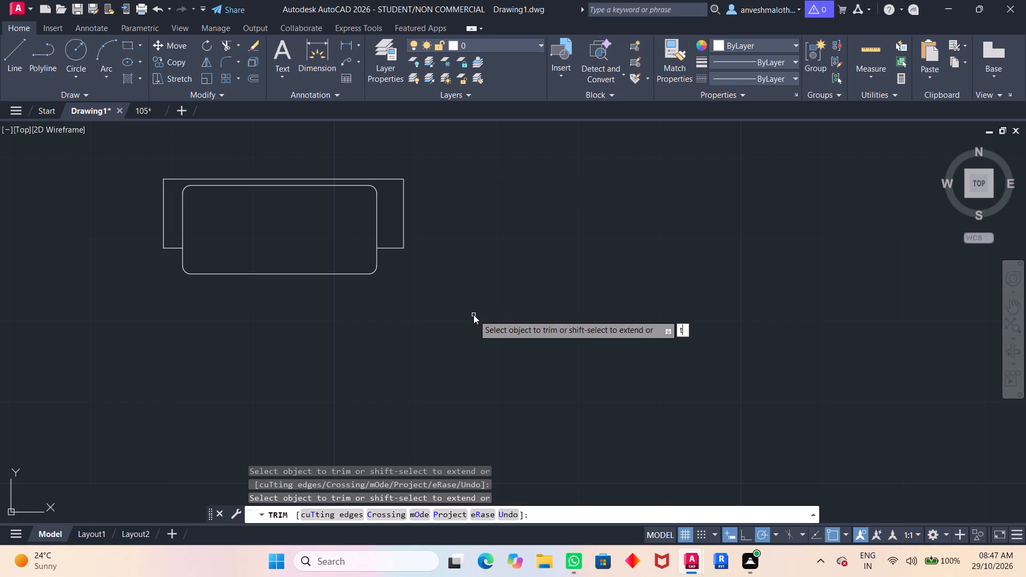
key("Escape")
key("Escape")
key("Escape")
Fillet the east arm's two outer corners, at the front and at the back line, with a 2" radius.
key("f")
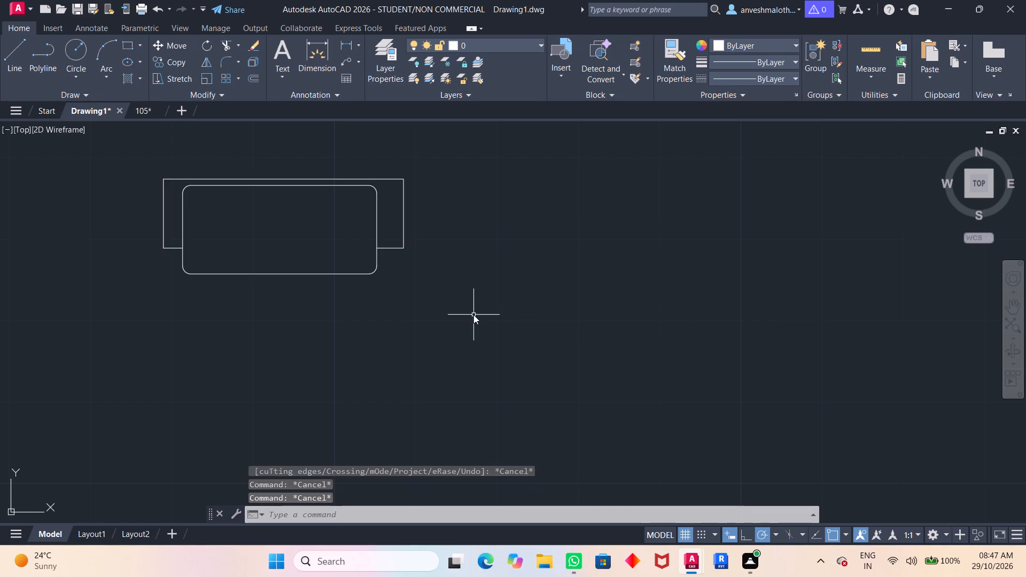
key("Return")
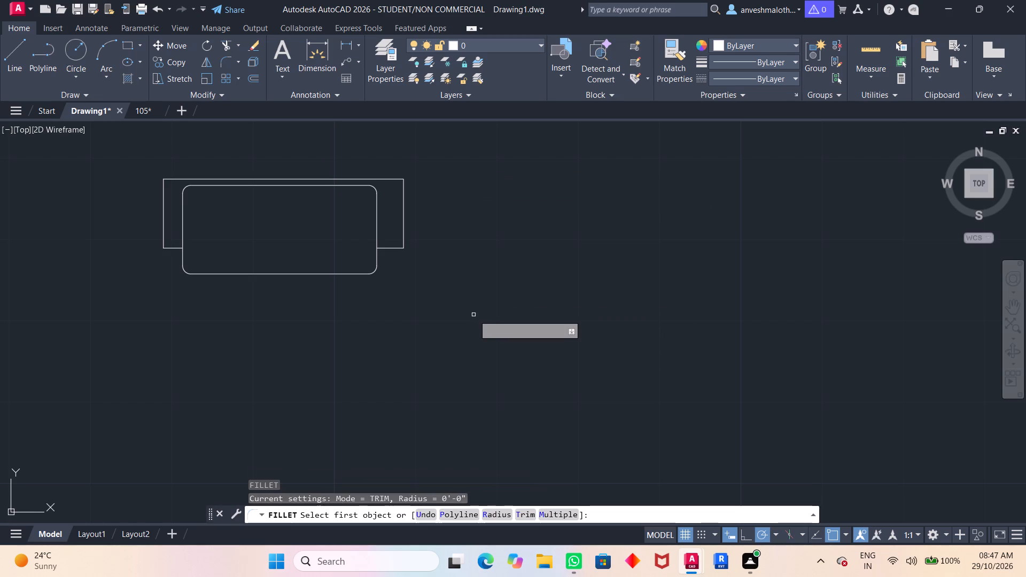
key("r")
key("Return")
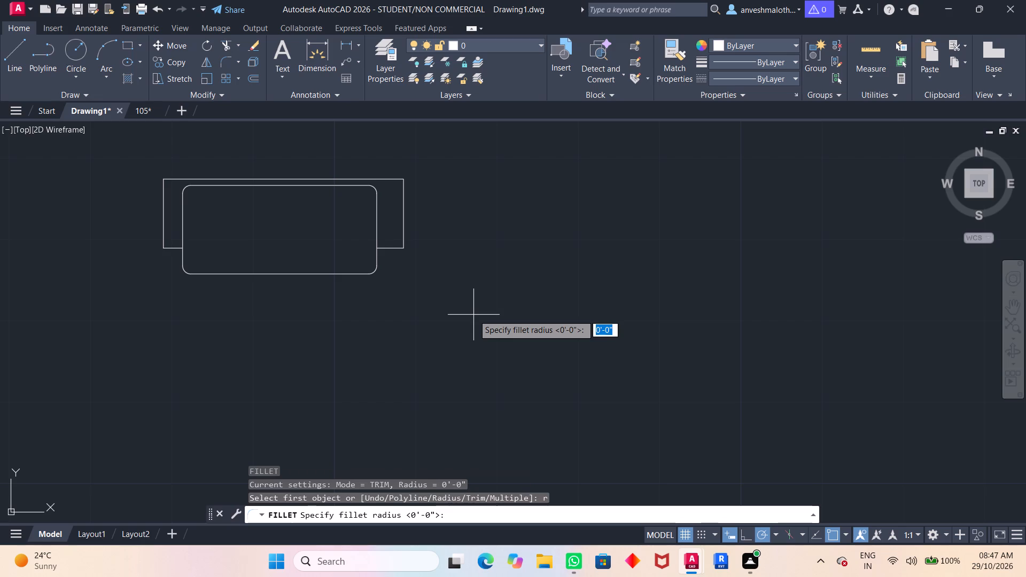
key("2")
key("Return")
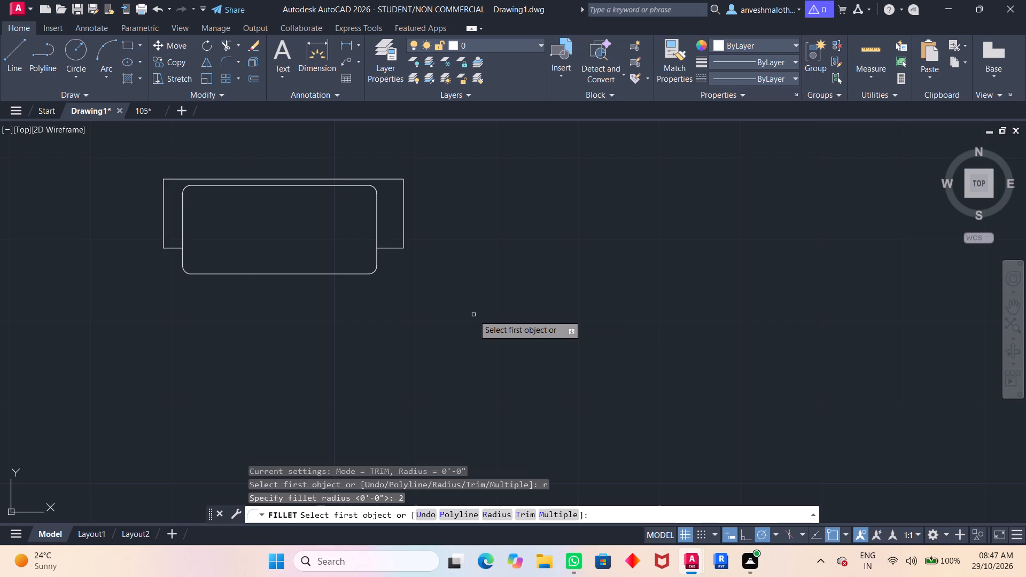
left_click(403, 224)
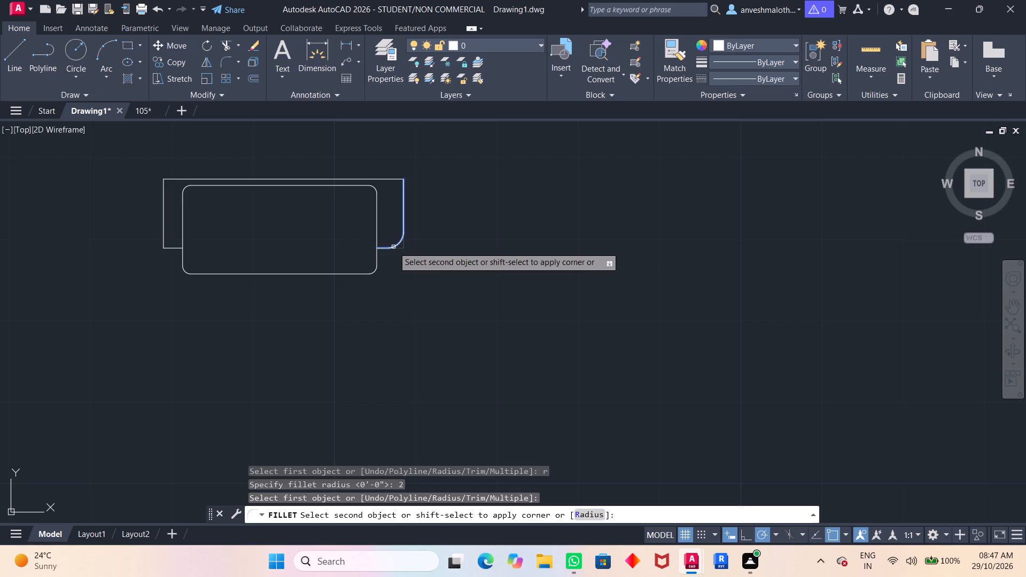
left_click(393, 247)
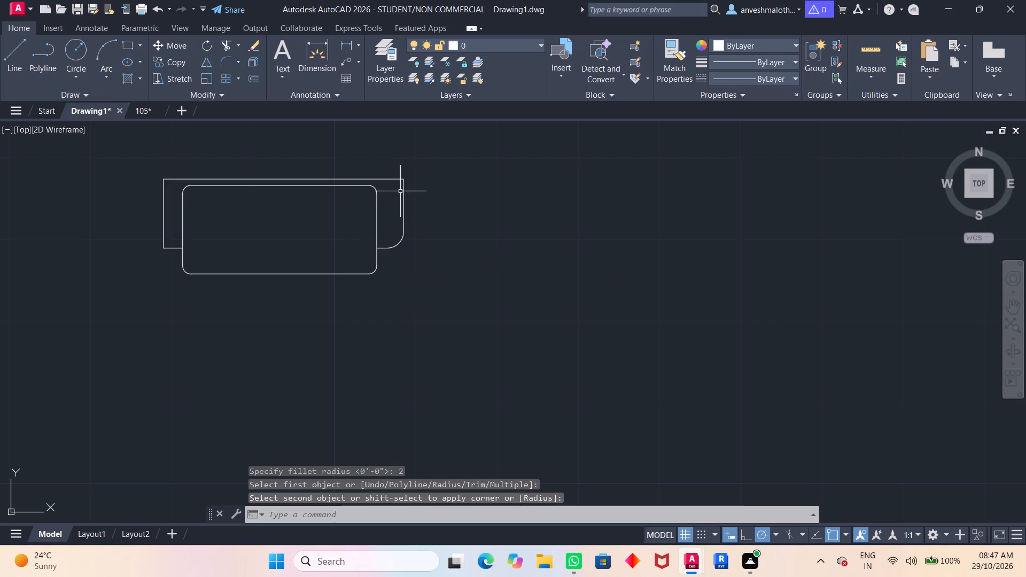
key("space")
left_click(405, 190)
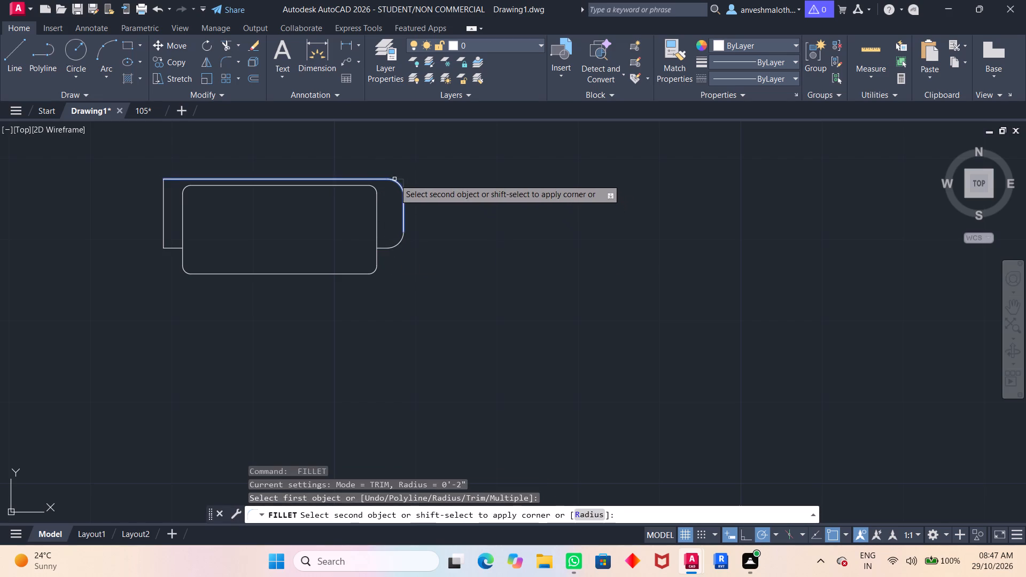
left_click(394, 179)
key("space")
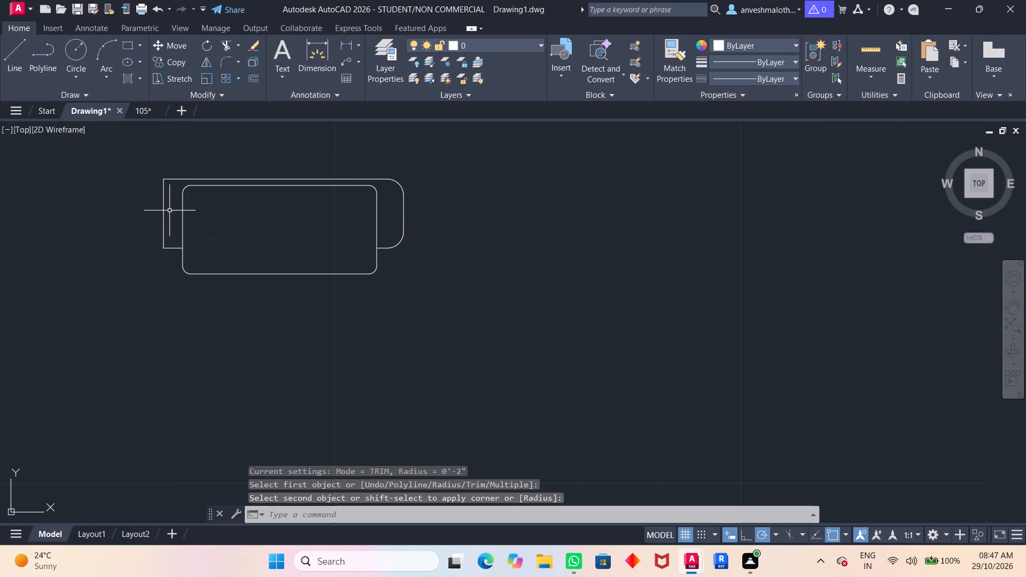
Fillet the west arm's two outer corners, at the front and at the back line, with a 2" radius.
left_click(162, 213)
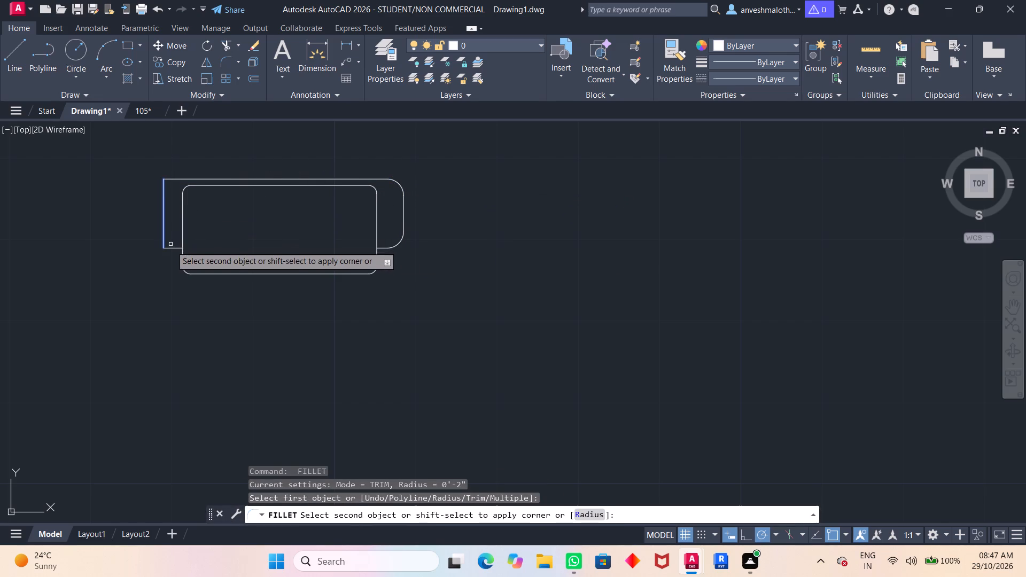
left_click(172, 248)
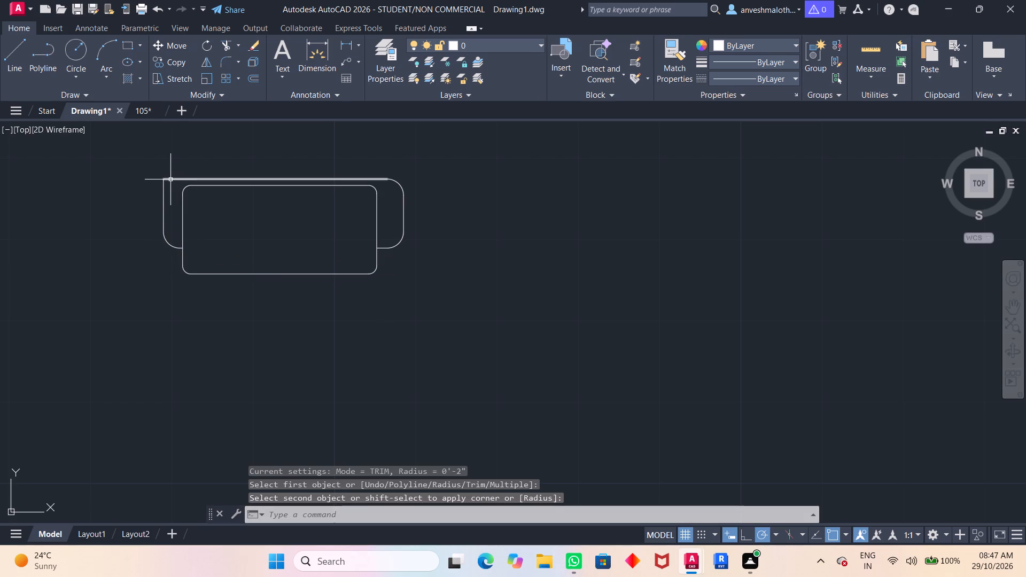
key("space")
left_click(173, 181)
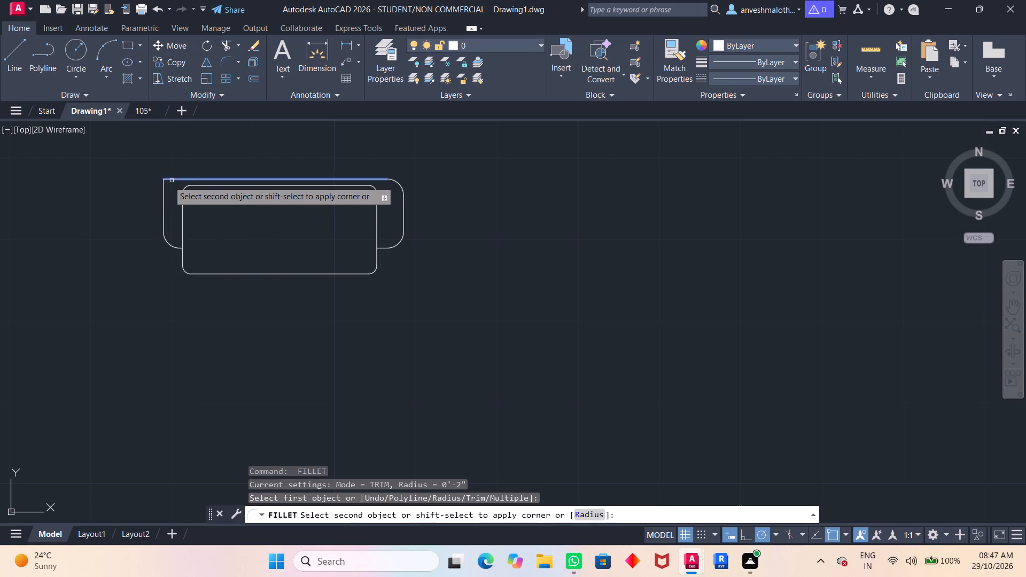
left_click(163, 190)
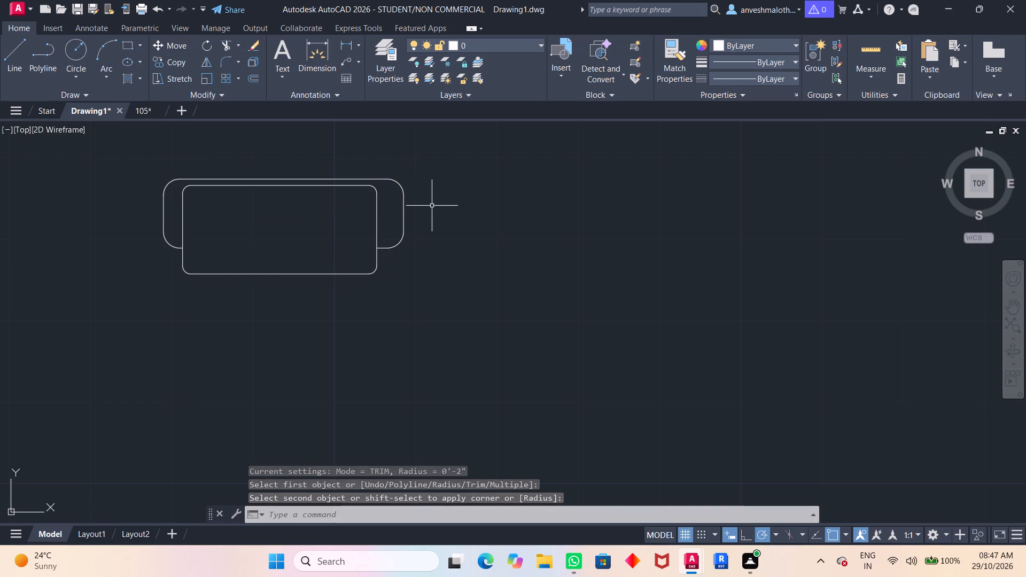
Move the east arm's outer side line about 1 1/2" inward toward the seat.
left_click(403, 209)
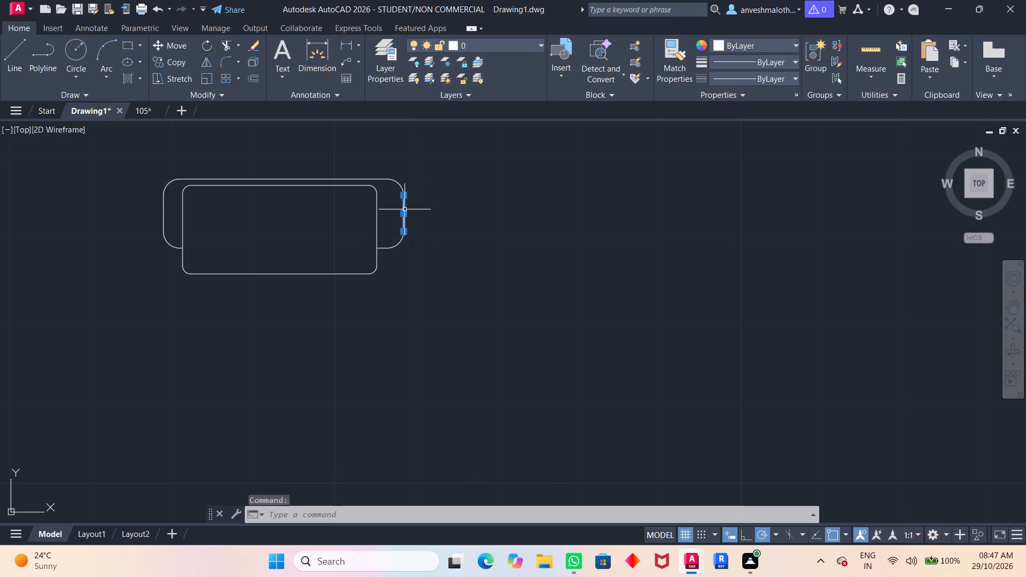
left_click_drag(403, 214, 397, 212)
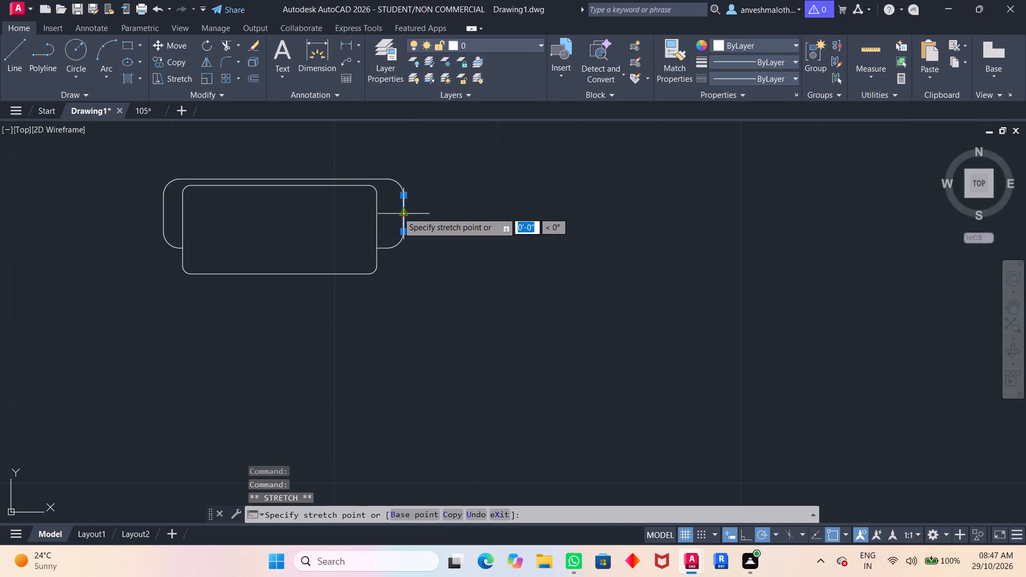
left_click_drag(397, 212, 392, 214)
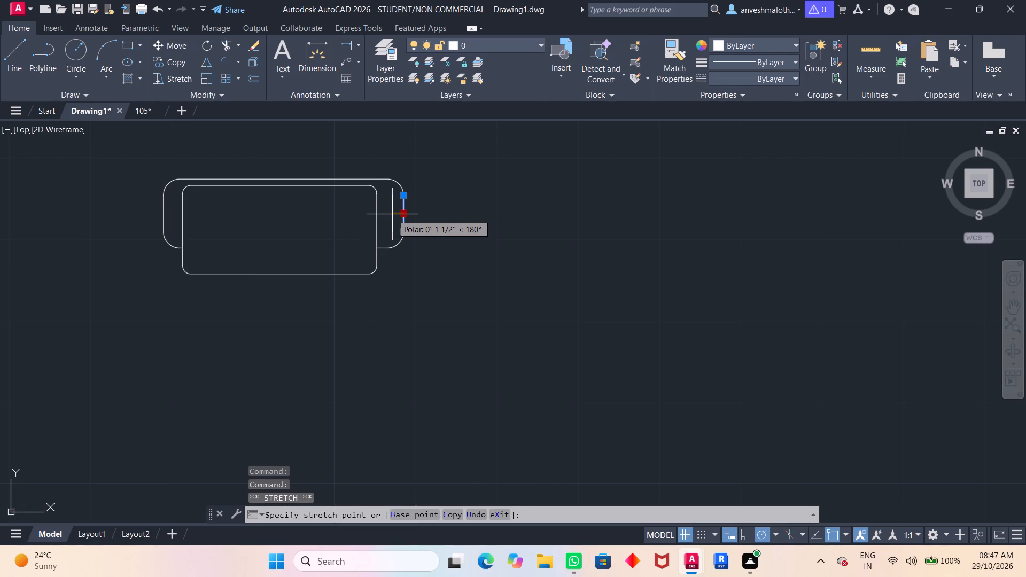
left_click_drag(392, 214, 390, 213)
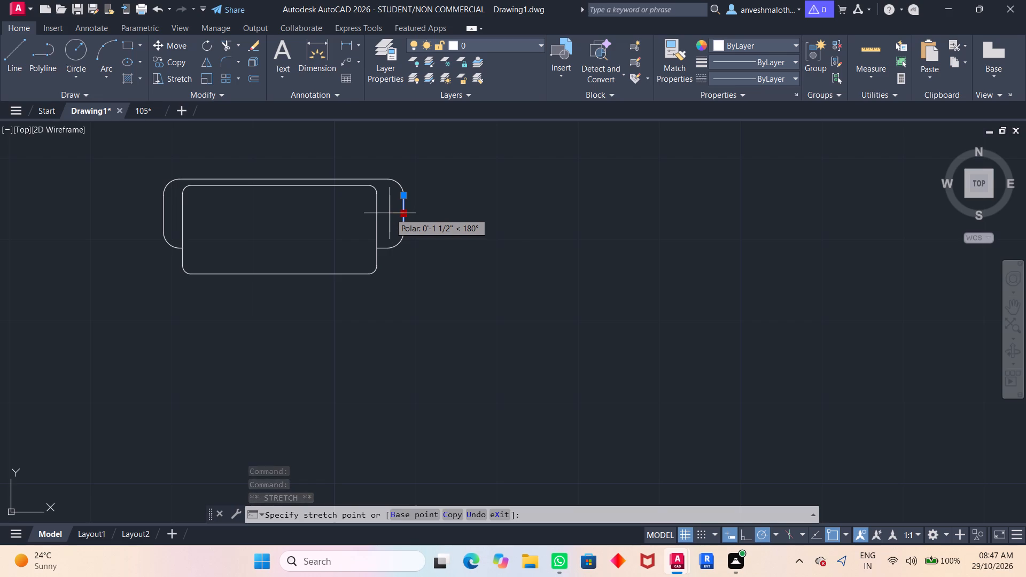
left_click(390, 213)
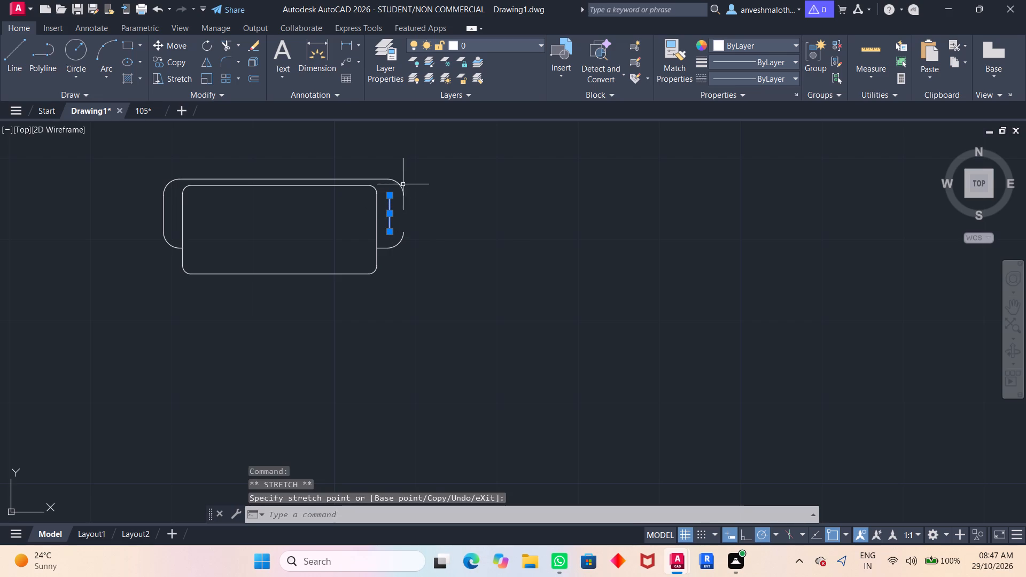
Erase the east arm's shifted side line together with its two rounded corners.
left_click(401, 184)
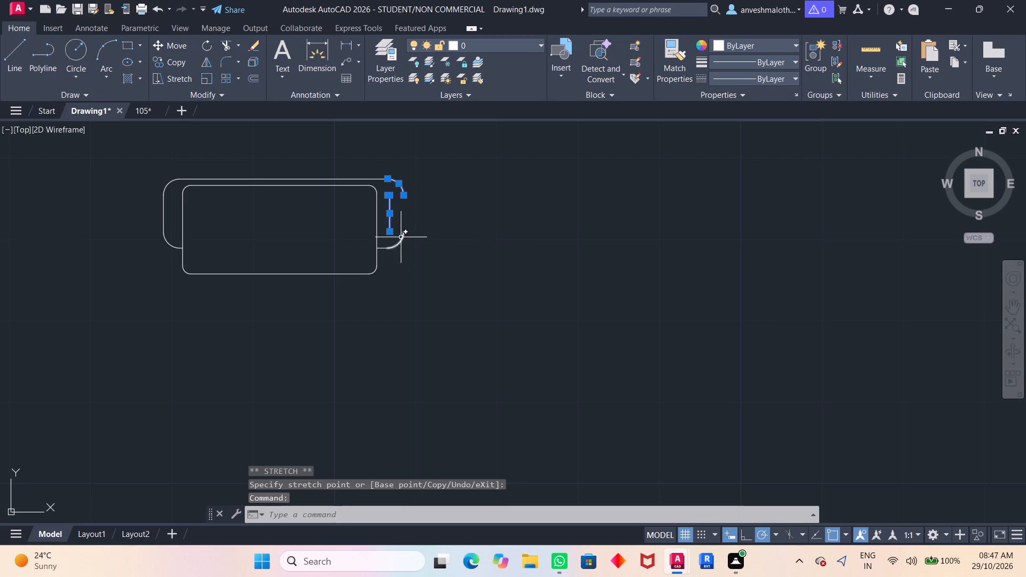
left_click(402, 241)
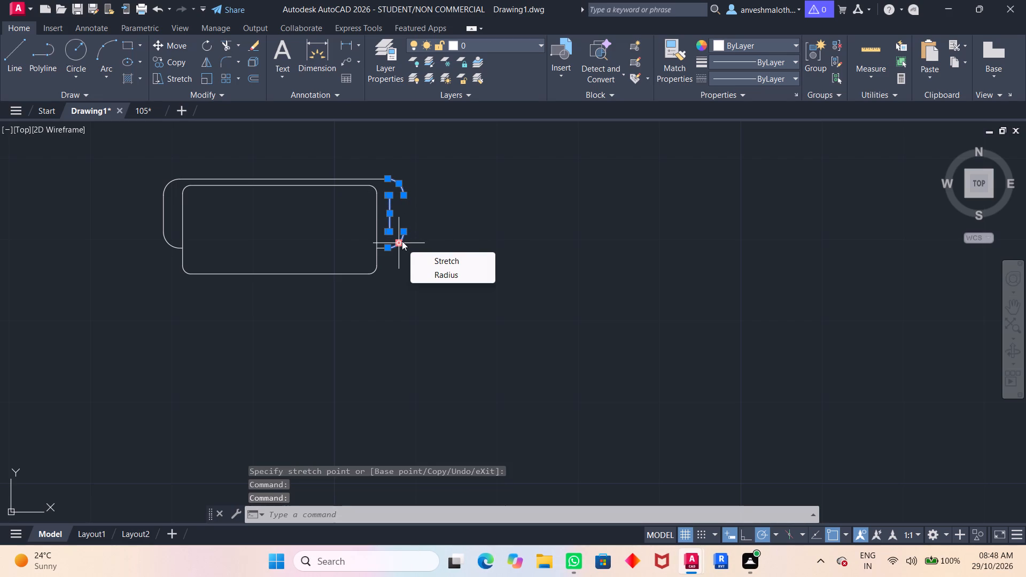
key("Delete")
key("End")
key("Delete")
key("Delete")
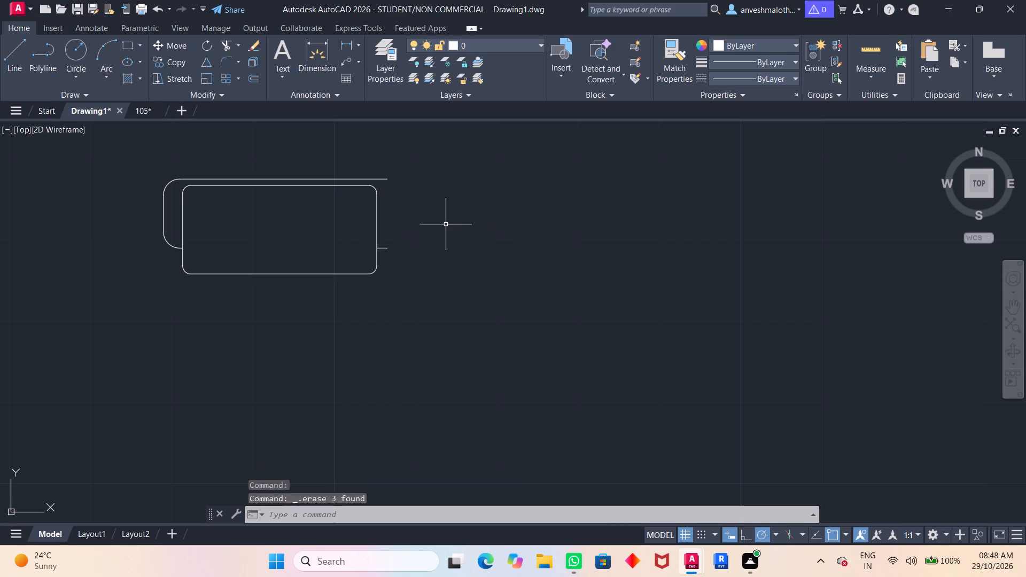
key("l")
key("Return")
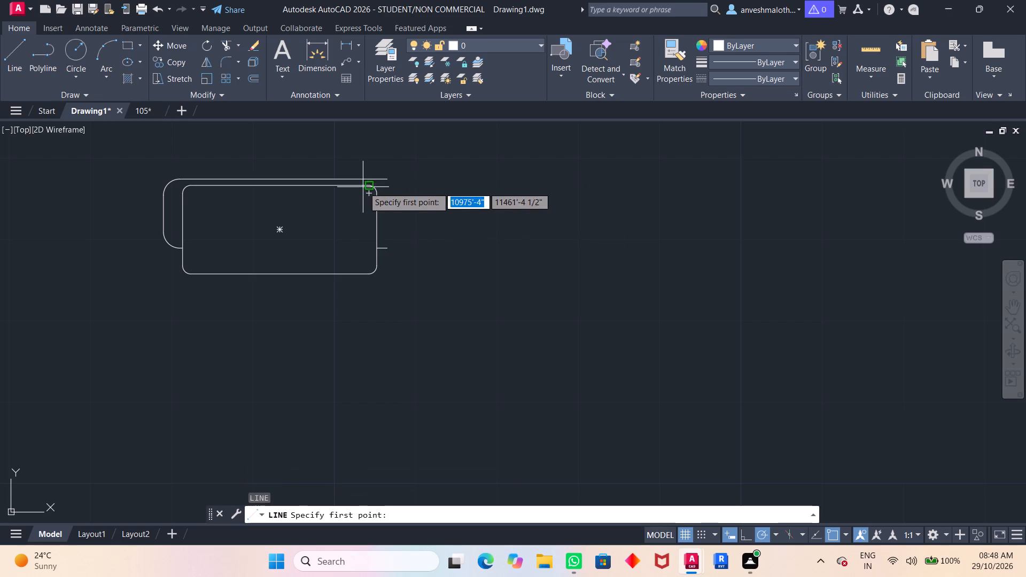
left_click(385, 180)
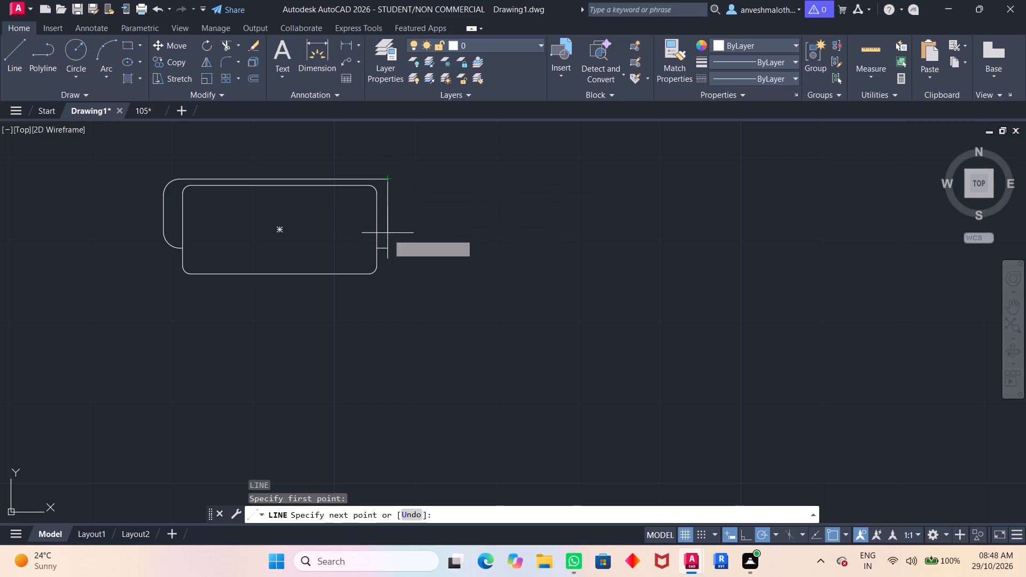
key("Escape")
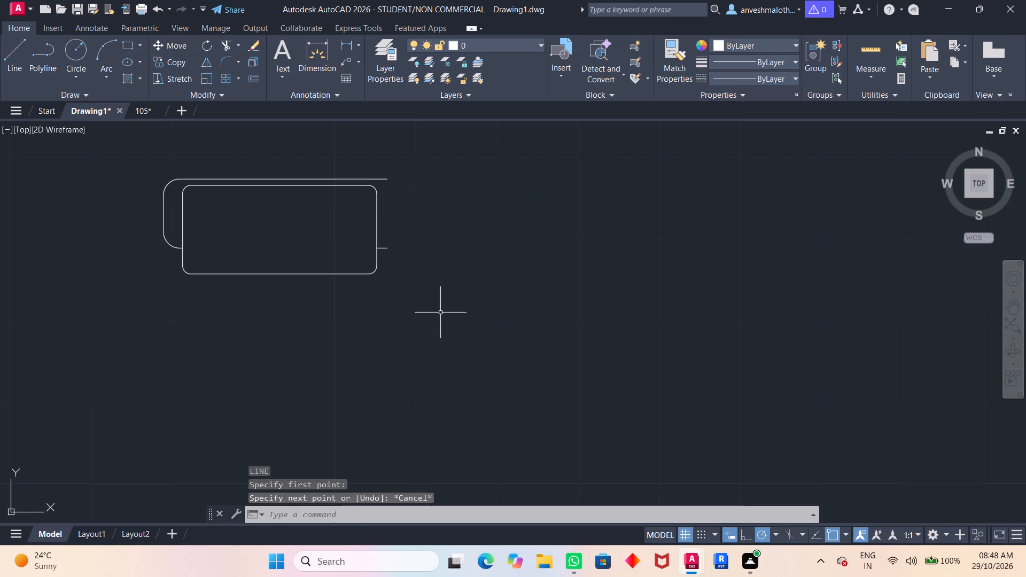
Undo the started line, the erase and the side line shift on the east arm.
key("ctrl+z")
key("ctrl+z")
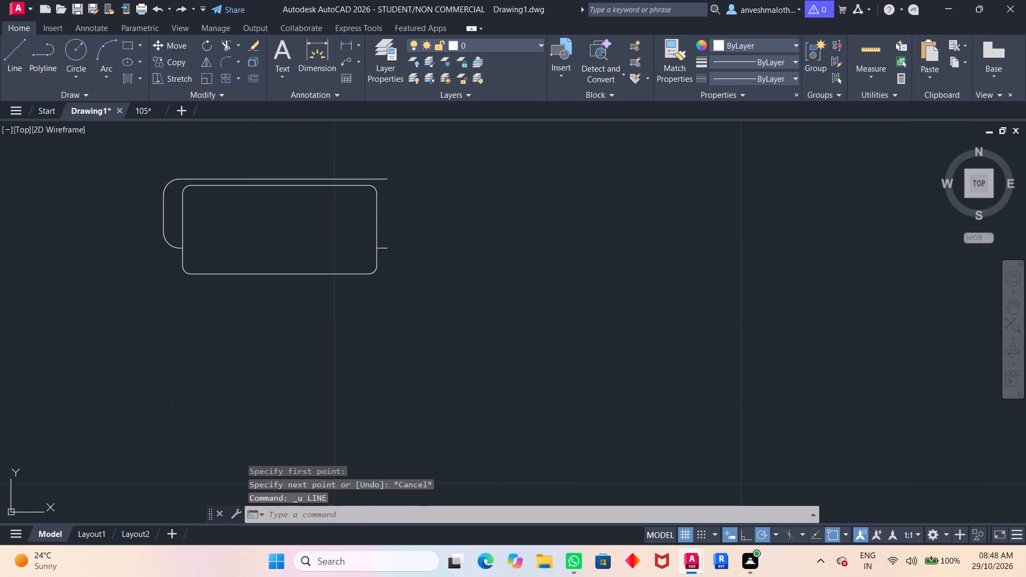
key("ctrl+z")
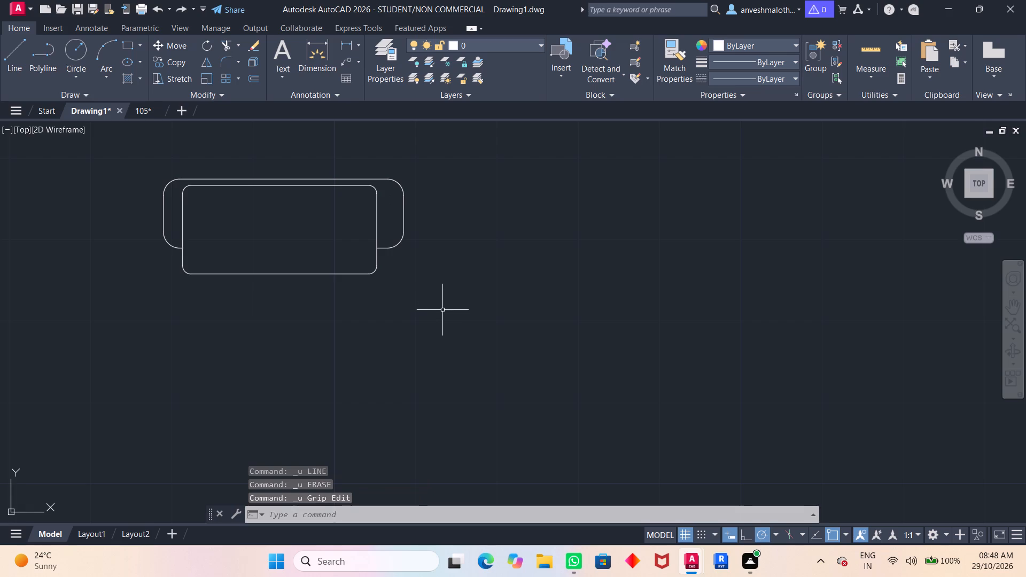
Copy the complete single-seat sofa and paste a duplicate in the empty space southeast of it.
scroll(441, 255, "down", 1)
left_click(449, 190)
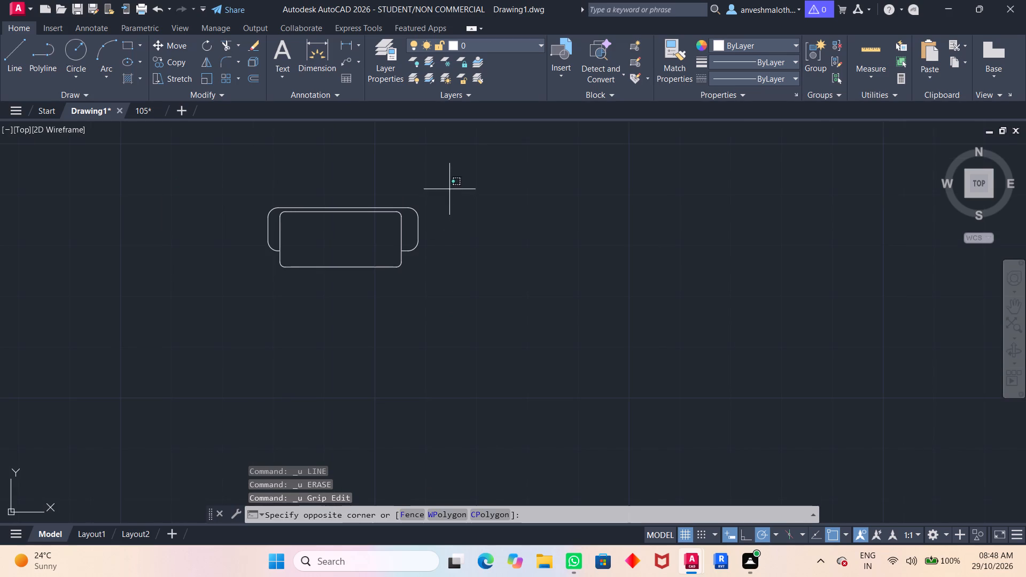
left_click(257, 288)
scroll(331, 306, "down", 2)
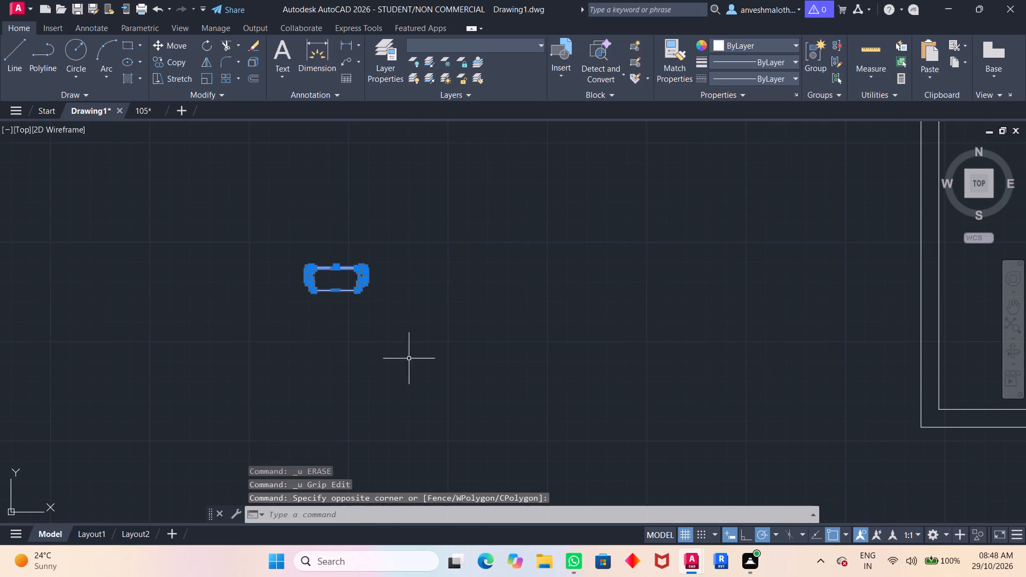
scroll(425, 365, "up", 1)
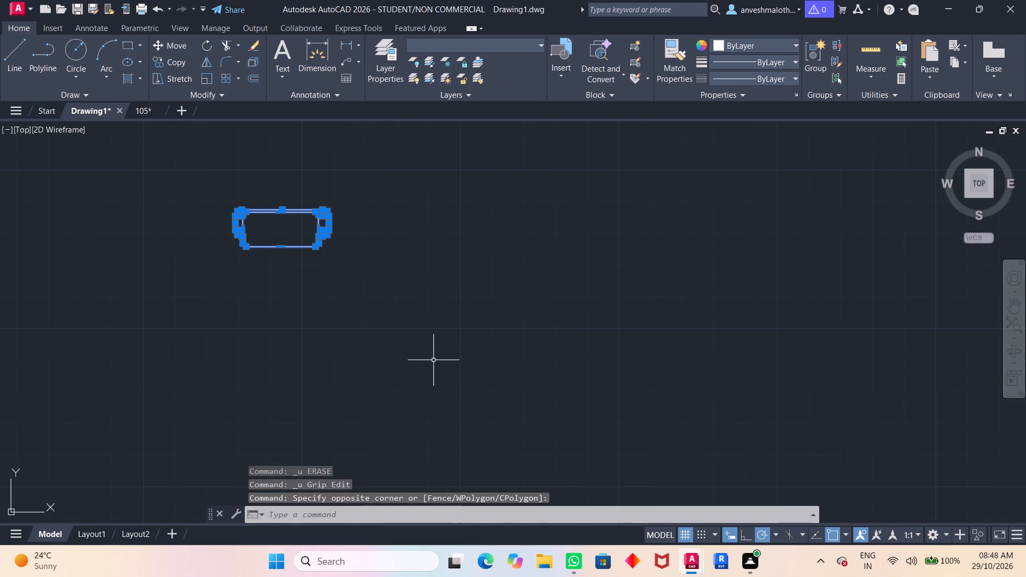
key("ctrl+c")
key("ctrl+v")
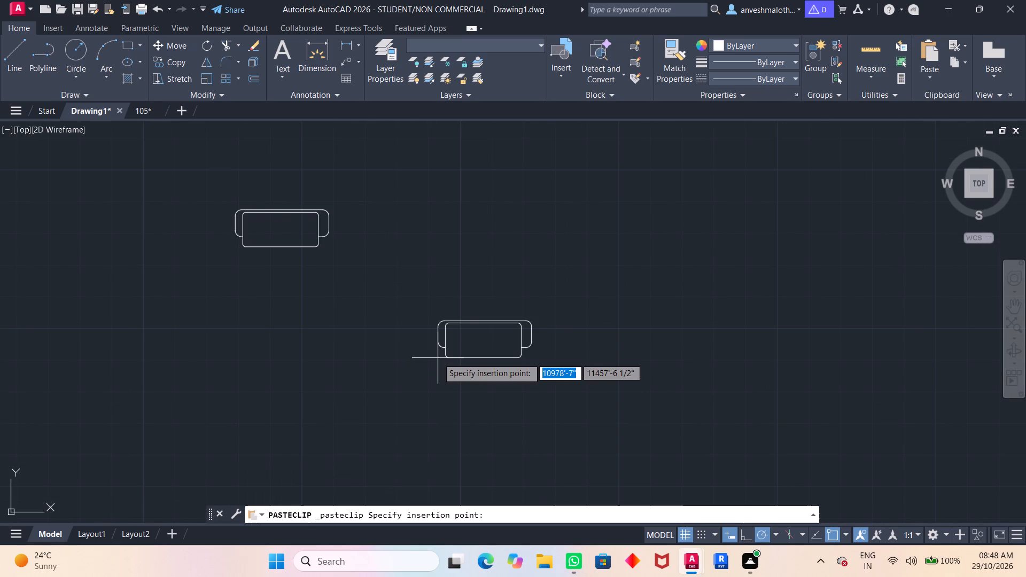
left_click(515, 328)
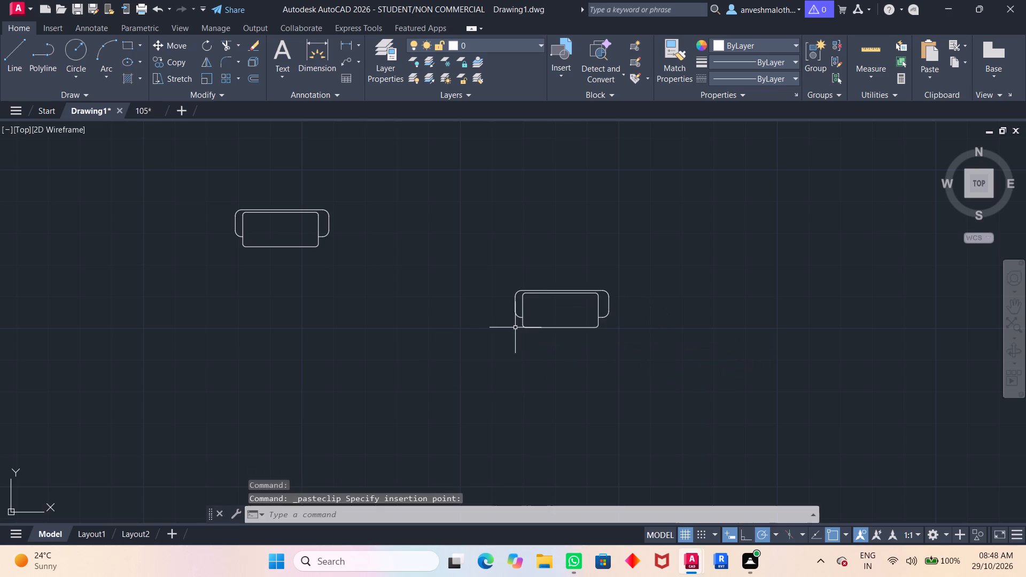
Rotate the pasted sofa copy 90° about its northeast corner, with Ortho turned on.
left_click_drag(668, 212, 524, 448)
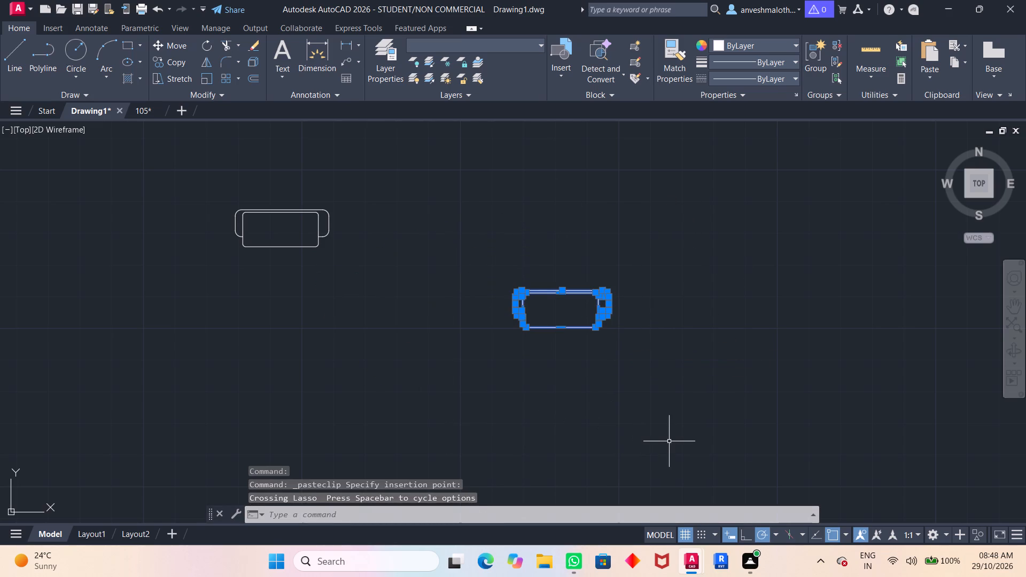
key("r")
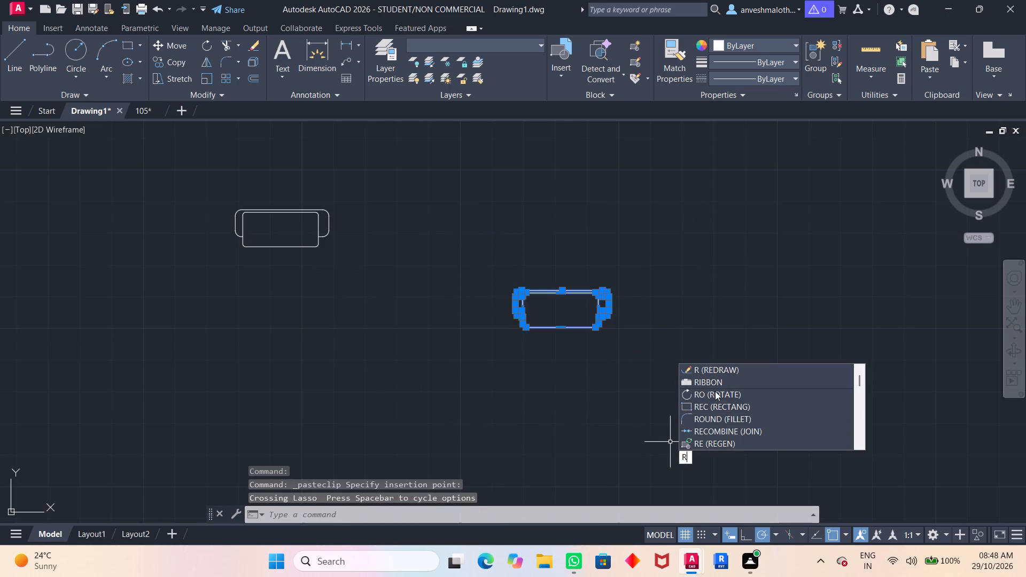
left_click(714, 398)
left_click(605, 292)
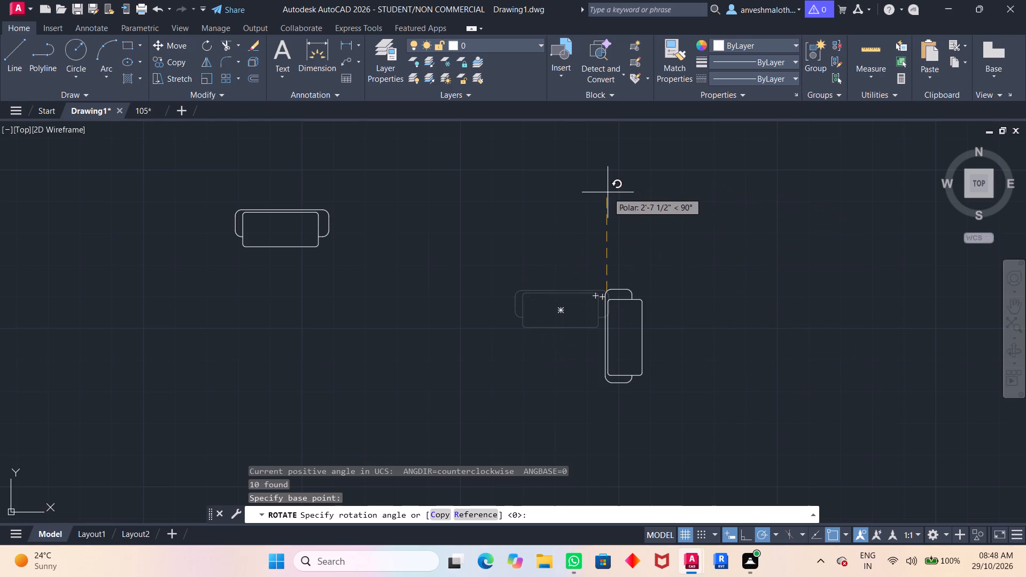
left_click(749, 533)
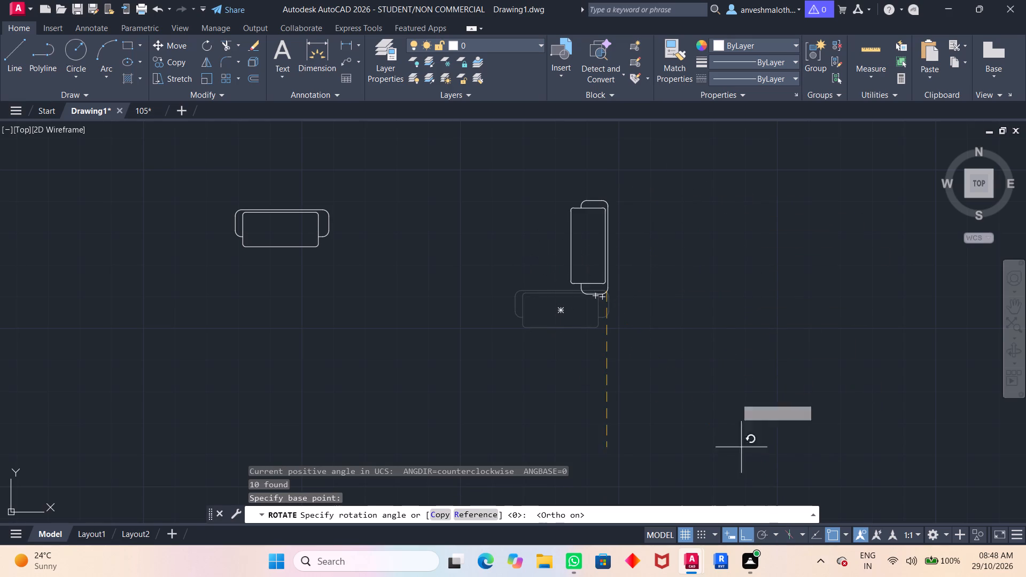
left_click(640, 238)
Move the rotated sofa from its seat's southeast corner into the south living room, near the west wall just north of the door.
left_click_drag(716, 240, 705, 245)
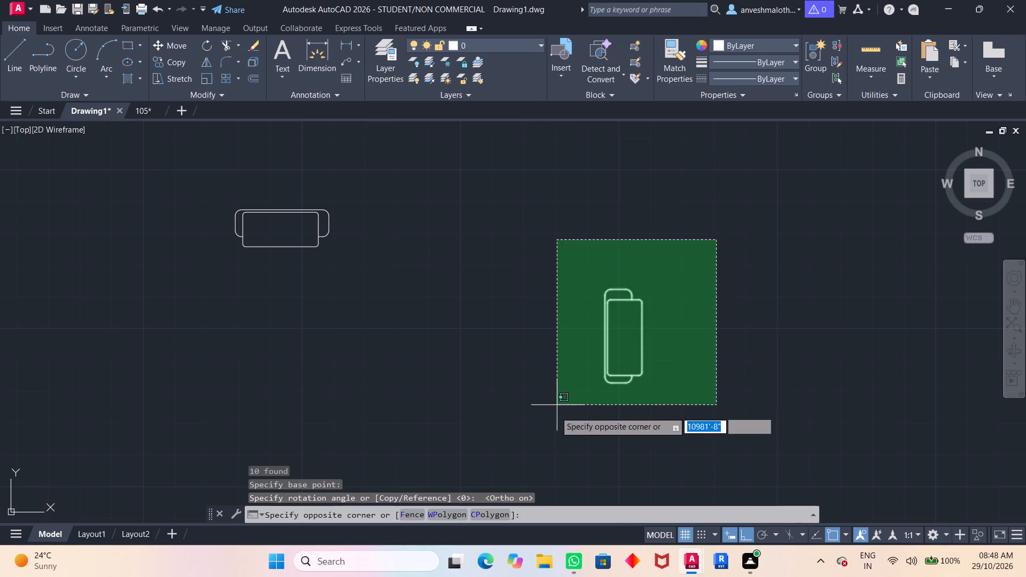
left_click(555, 411)
key("m")
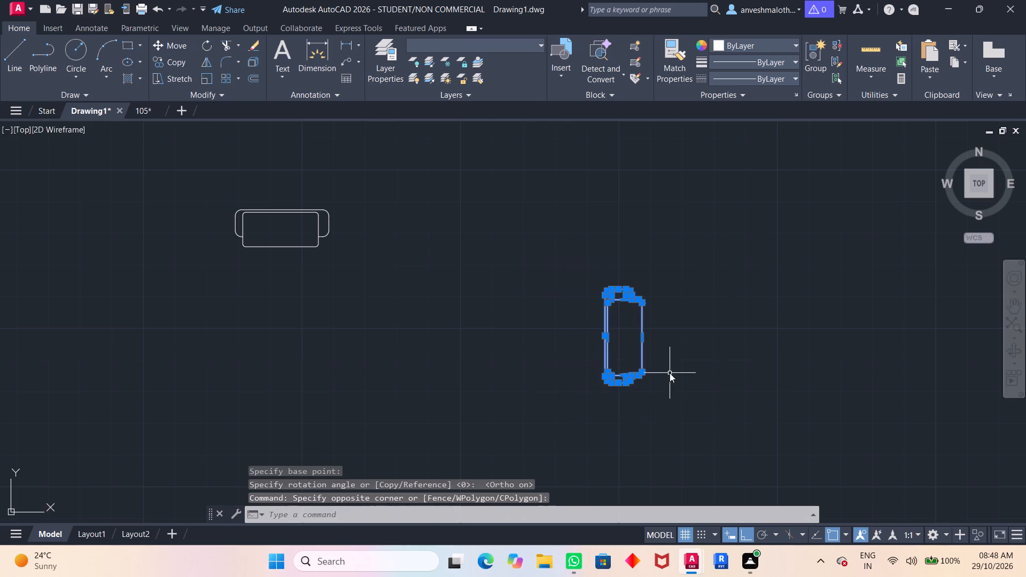
key("shift+Return")
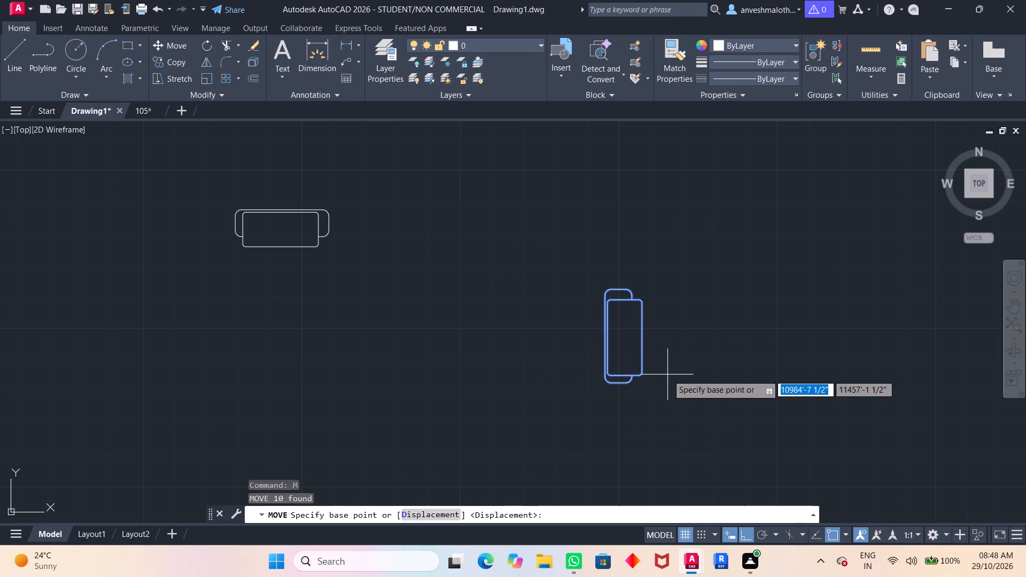
left_click(643, 375)
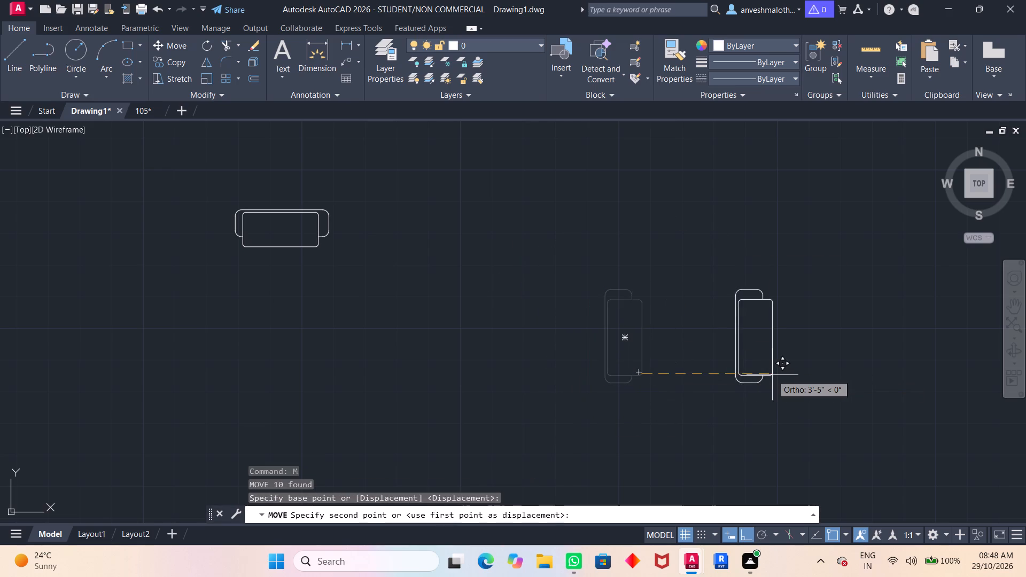
middle_click_drag(772, 375, 312, 383)
scroll(764, 417, "down", 2)
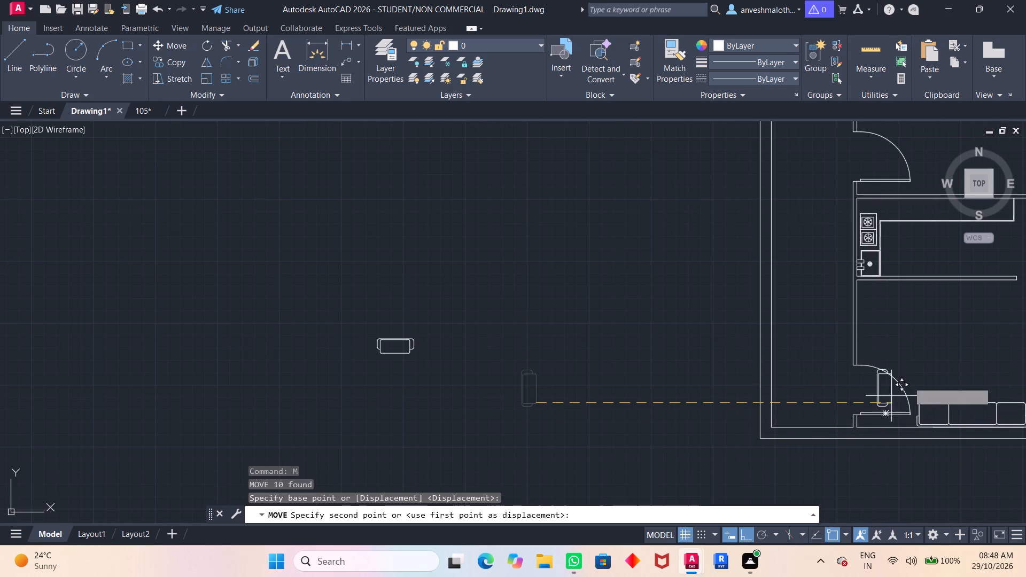
left_click(765, 532)
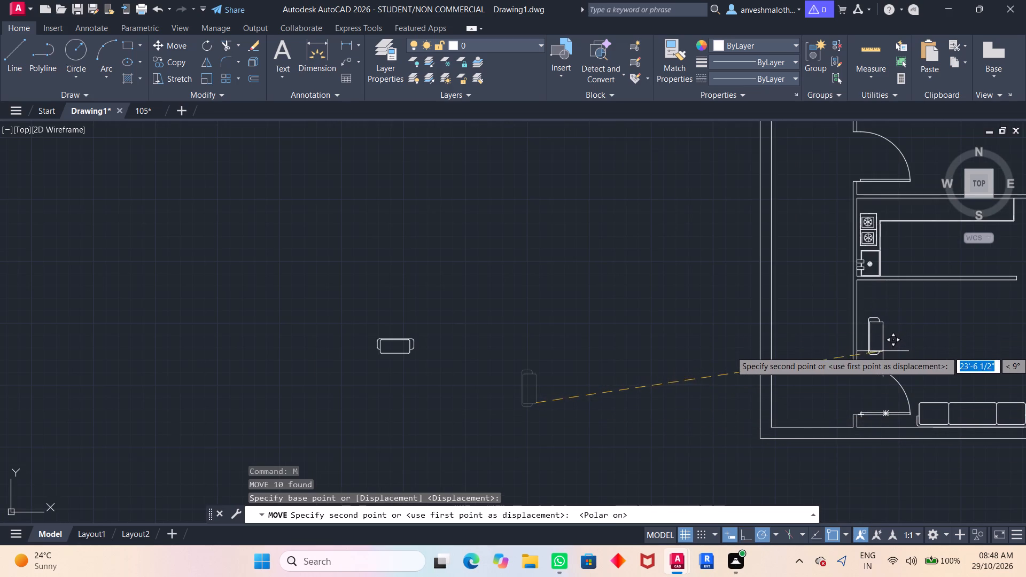
scroll(877, 352, "up", 2)
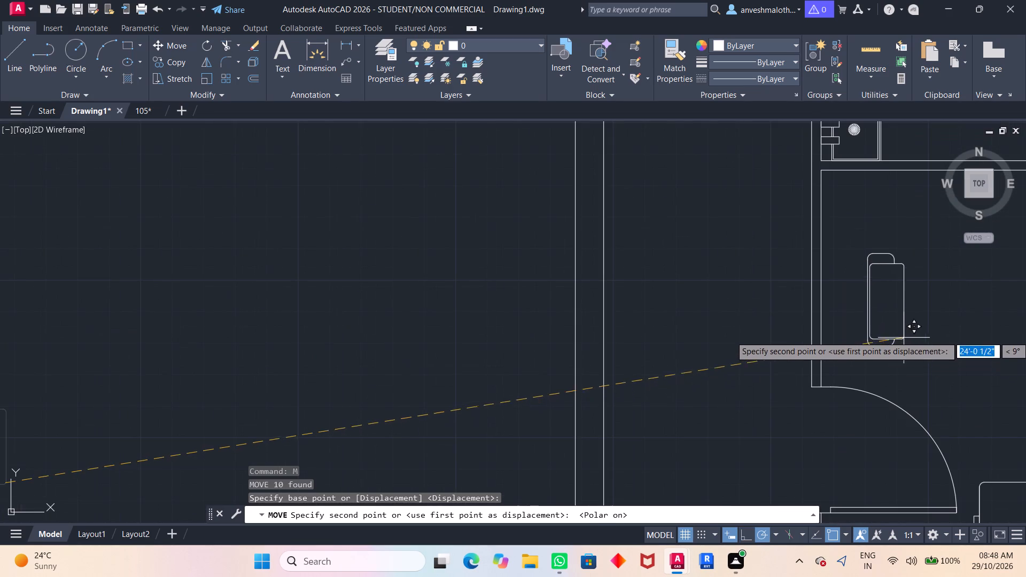
left_click(883, 344)
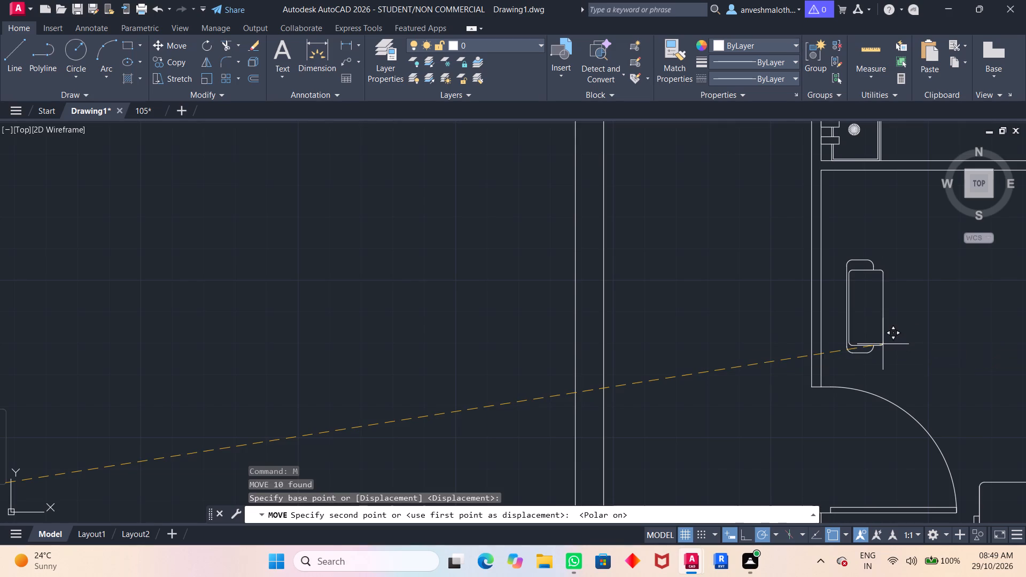
Scale up the single-seat sofa in the south living room freehand about its southwest corner, keeping it within the wall north of the door.
left_click(918, 235)
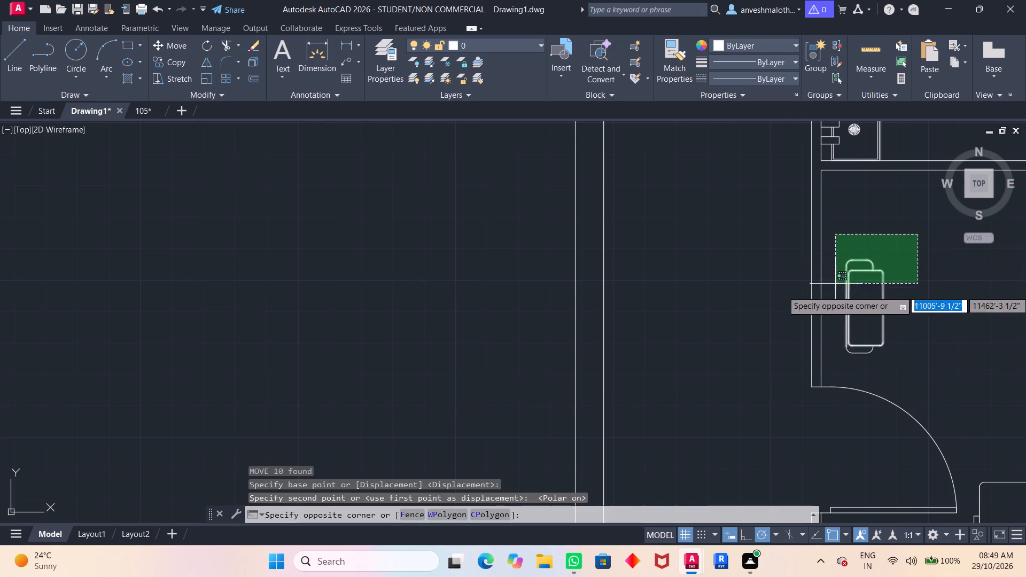
left_click(837, 361)
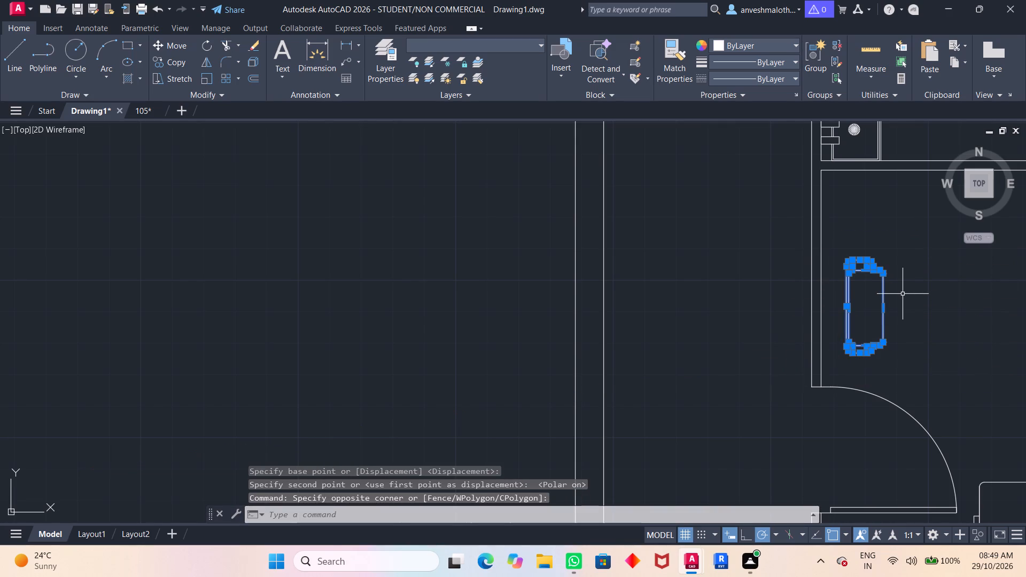
key("s")
key("c")
key("Return")
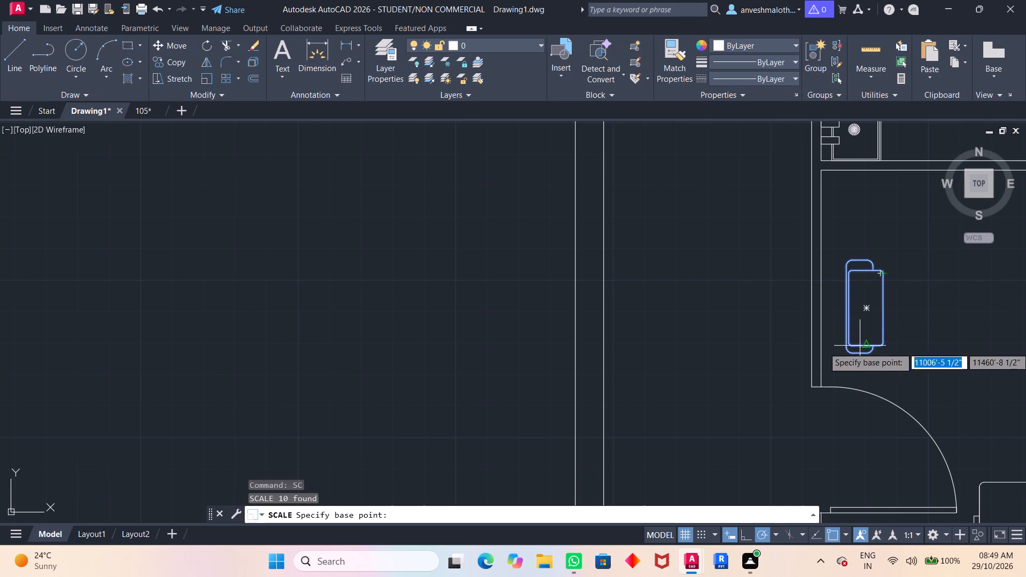
left_click(849, 356)
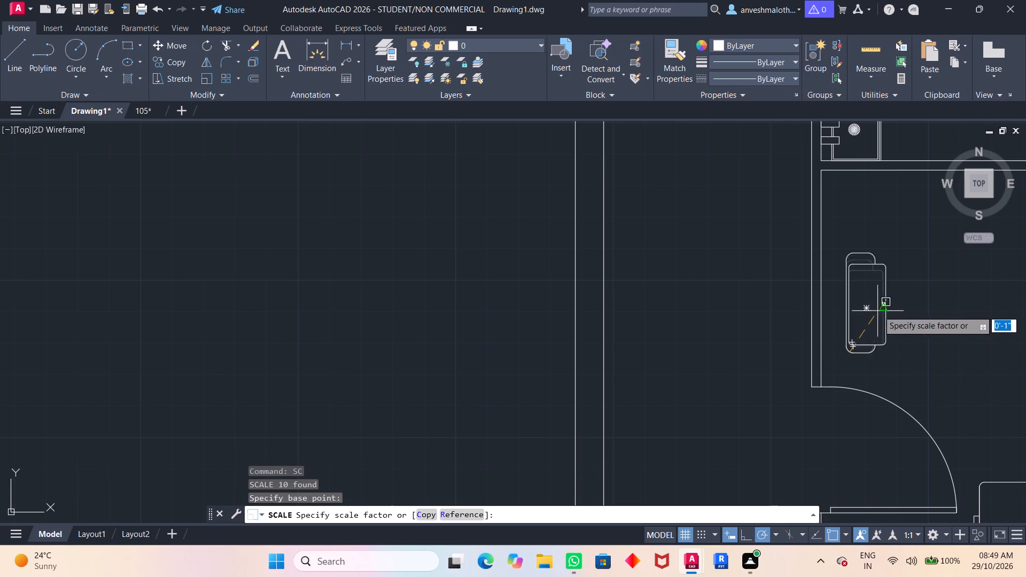
left_click(918, 312)
scroll(947, 302, "down", 2)
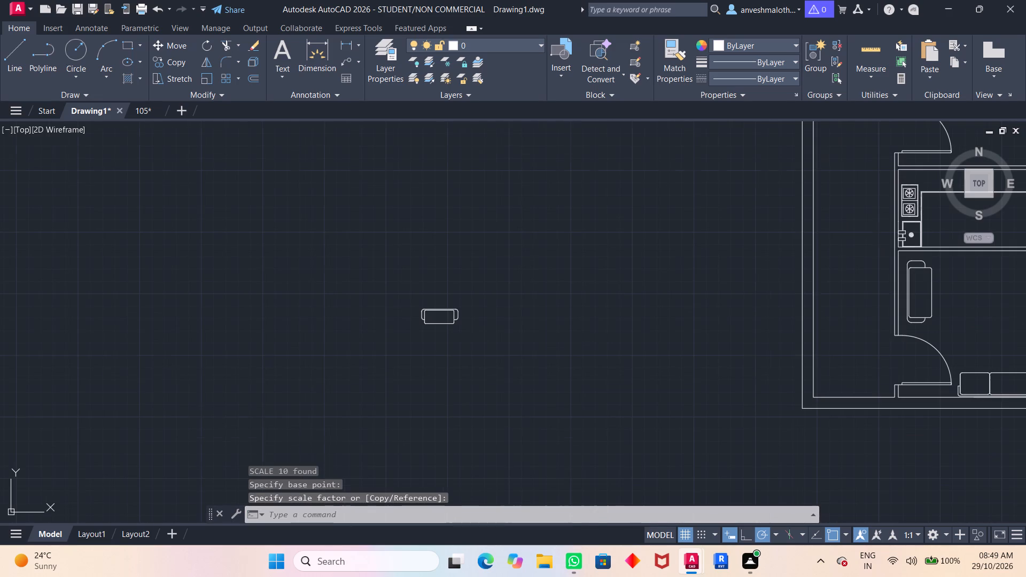
Draw a rectangle about 6' by 1'-1" against the south face of the partition between kitchen and south living room.
middle_click_drag(947, 303, 814, 333)
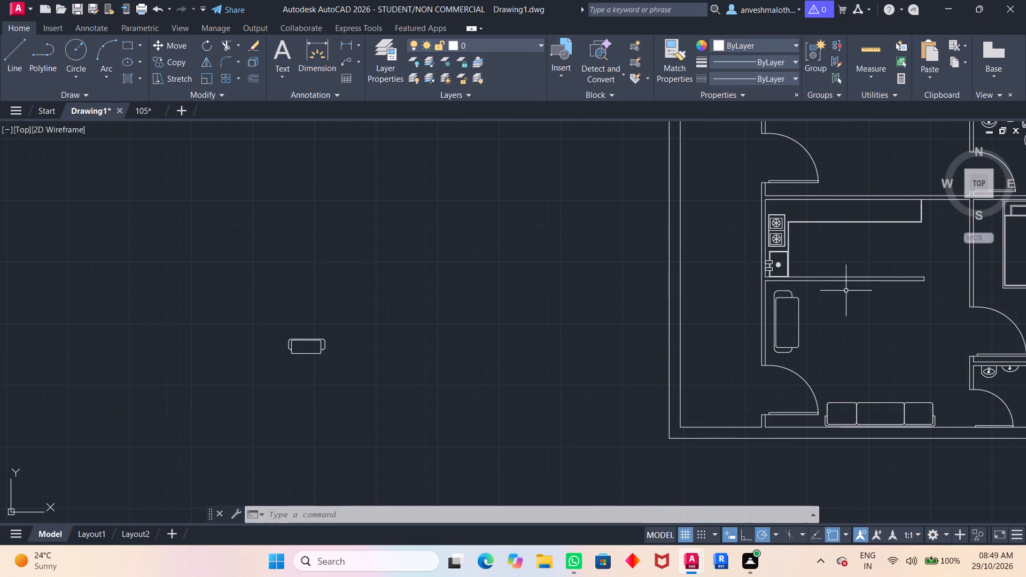
left_click(127, 52)
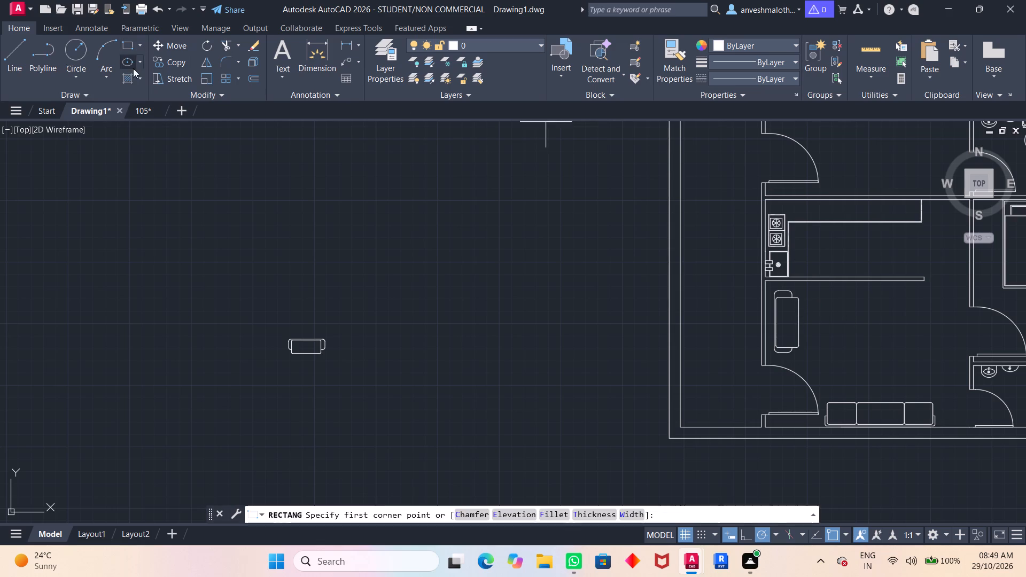
left_click(814, 284)
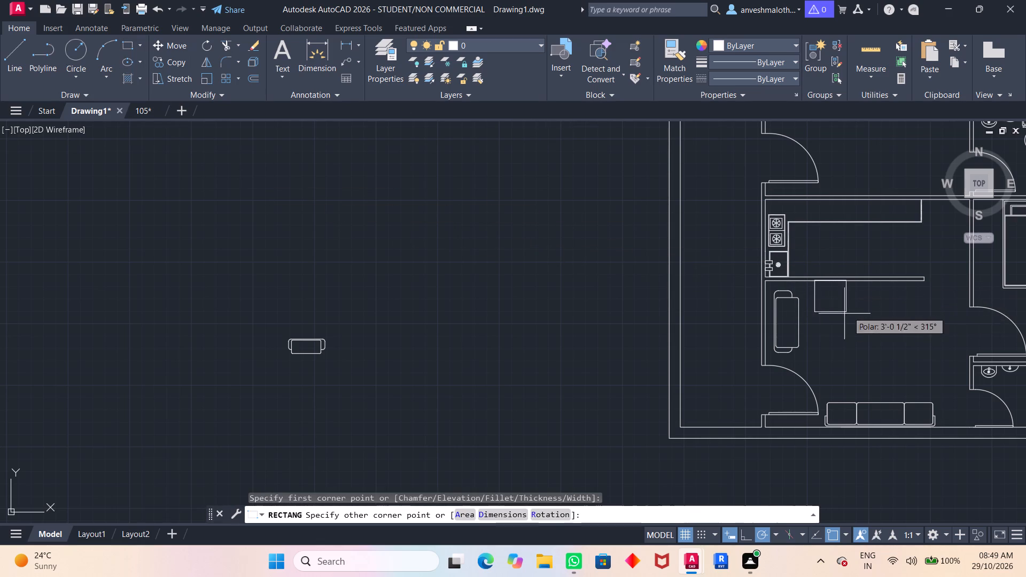
left_click(903, 297)
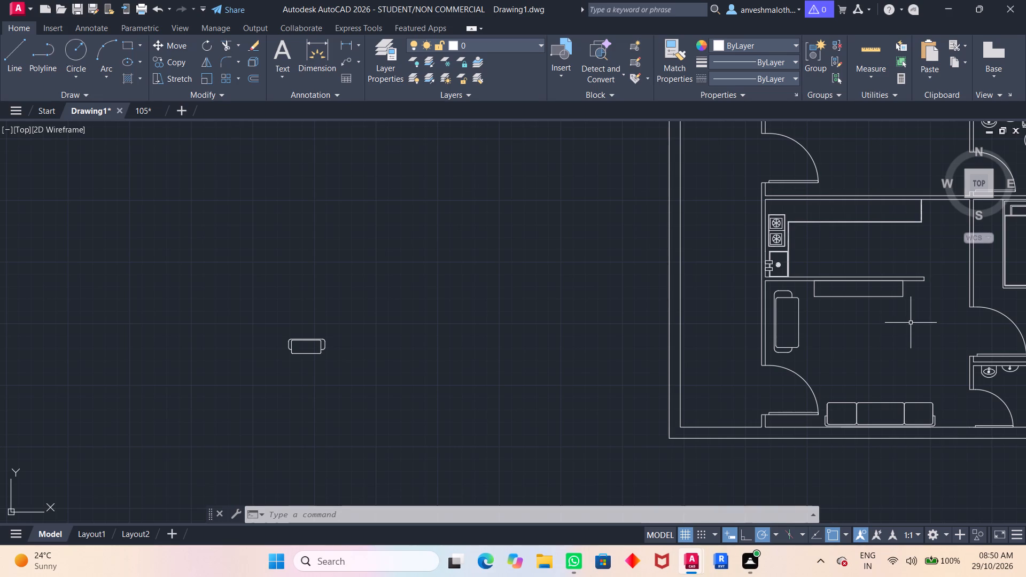
Offset the seat outline of the enlarged sofa by the west wall 0.5" inward.
scroll(927, 355, "up", 2)
middle_click_drag(816, 493, 865, 360)
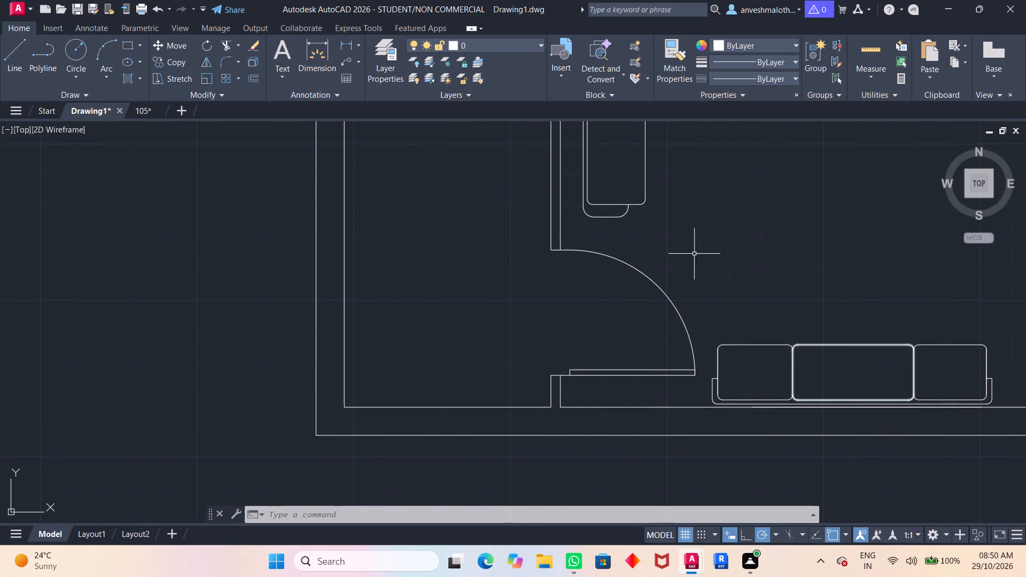
scroll(681, 250, "down", 1)
middle_click_drag(681, 250, 666, 323)
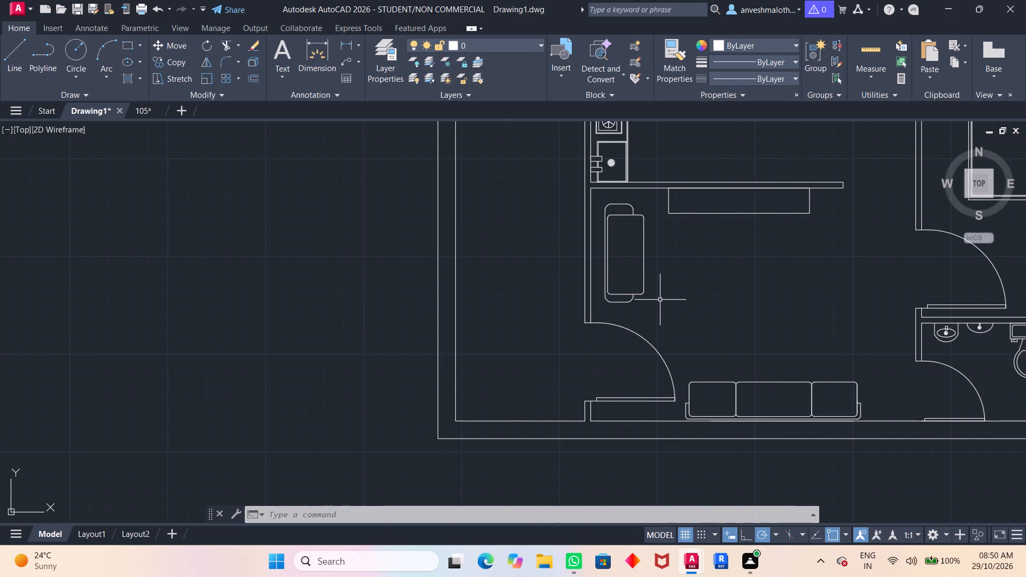
key("o")
key("Return")
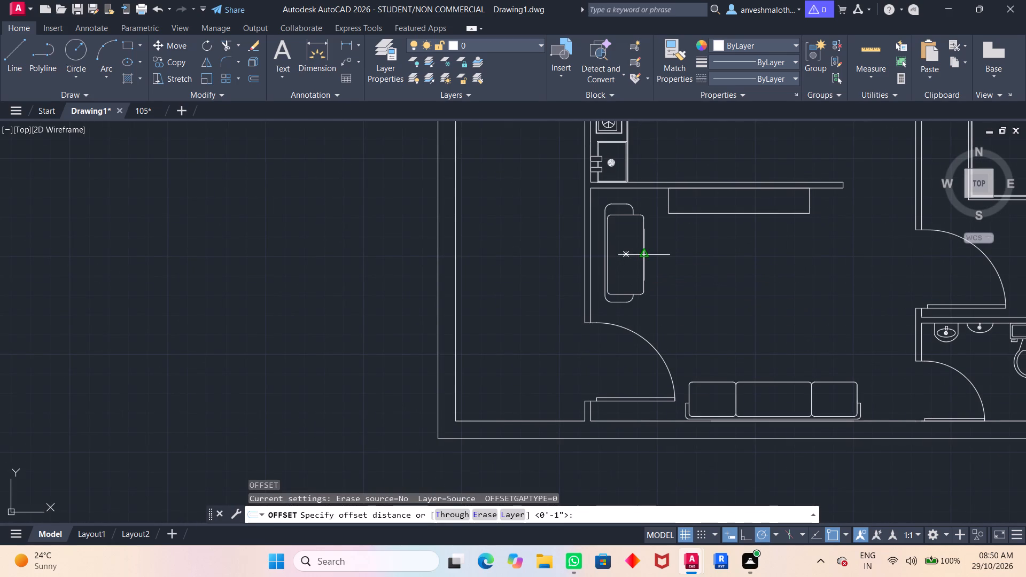
type("0.5")
key("Return")
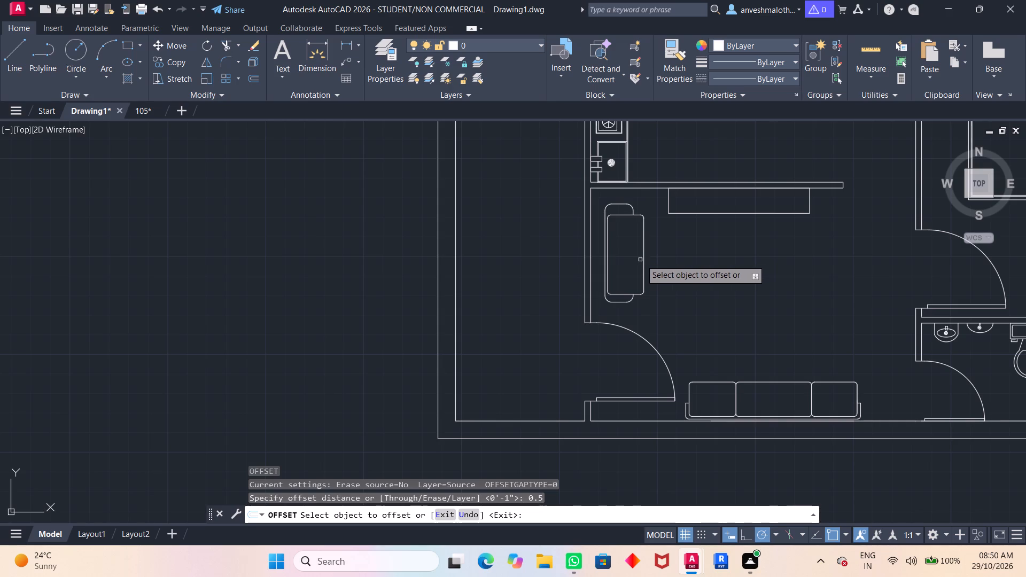
left_click_drag(643, 258, 620, 268)
left_click(620, 268)
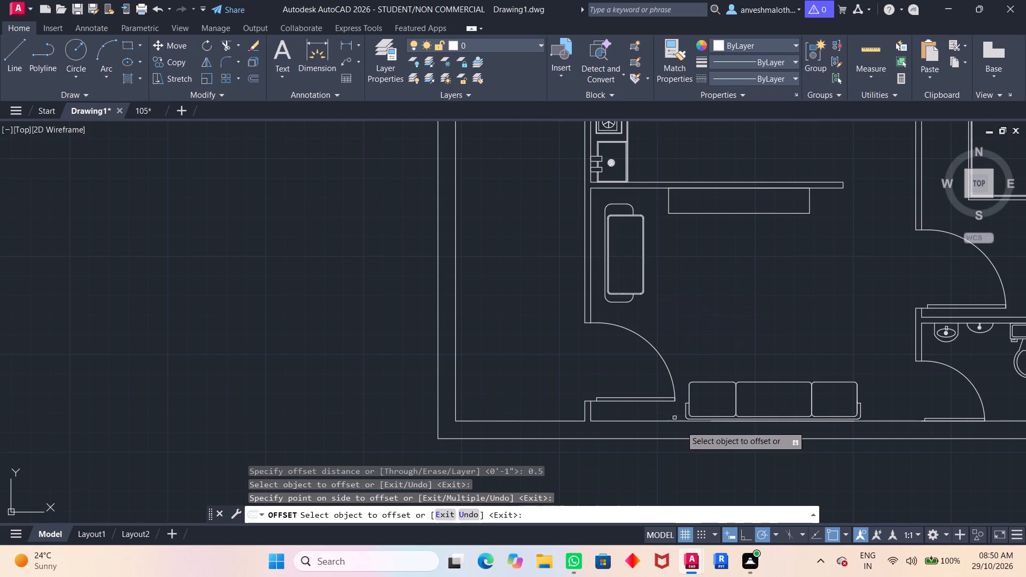
Offset the three seat outlines of the three-seat sofa along the south wall 0.5" inward.
left_click_drag(702, 383, 707, 400)
left_click(709, 400)
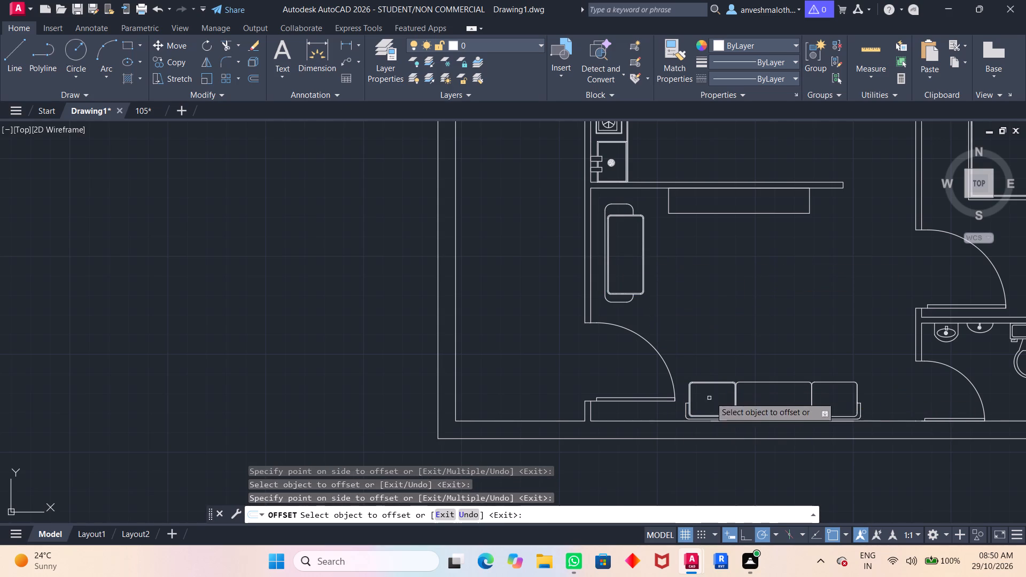
left_click_drag(773, 383, 774, 400)
left_click(774, 400)
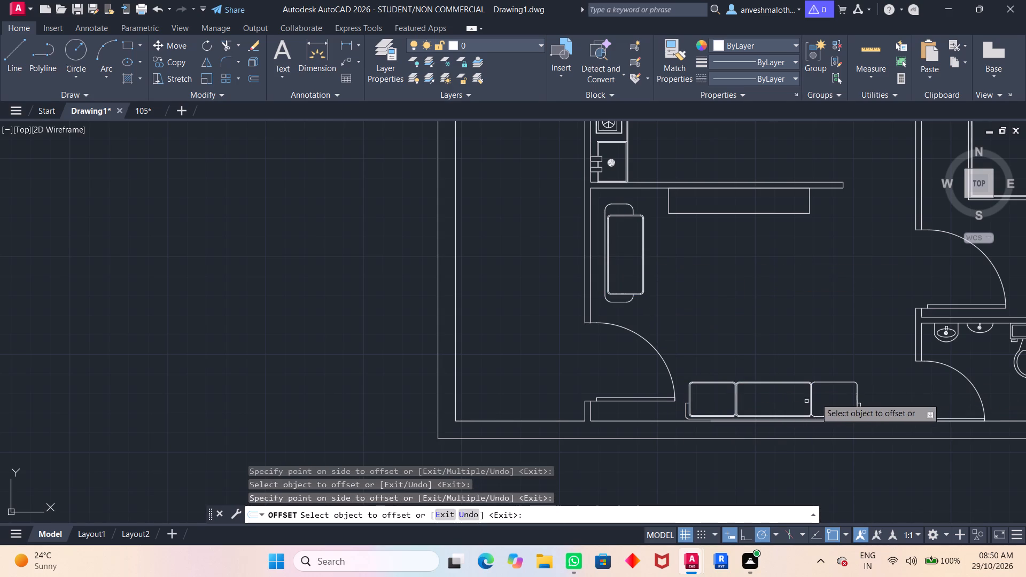
left_click_drag(823, 383, 823, 397)
left_click(823, 397)
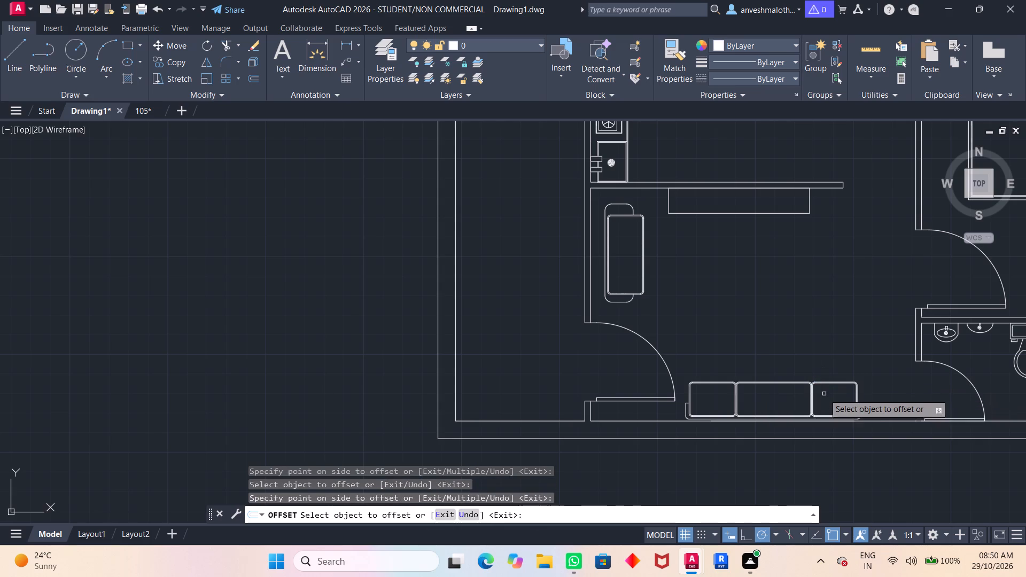
scroll(824, 394, "up", 2)
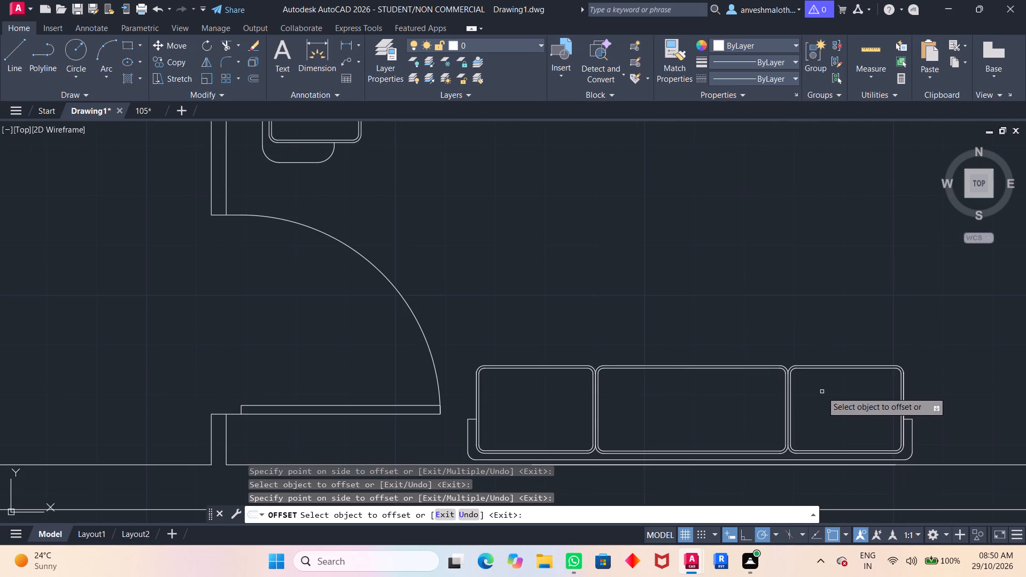
scroll(822, 392, "down", 1)
scroll(750, 354, "down", 1)
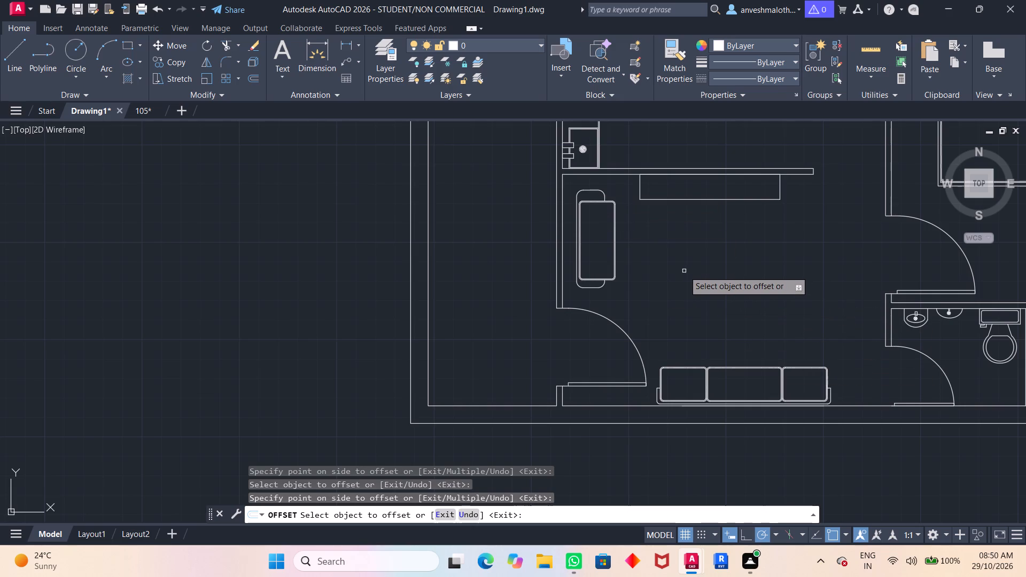
key("space")
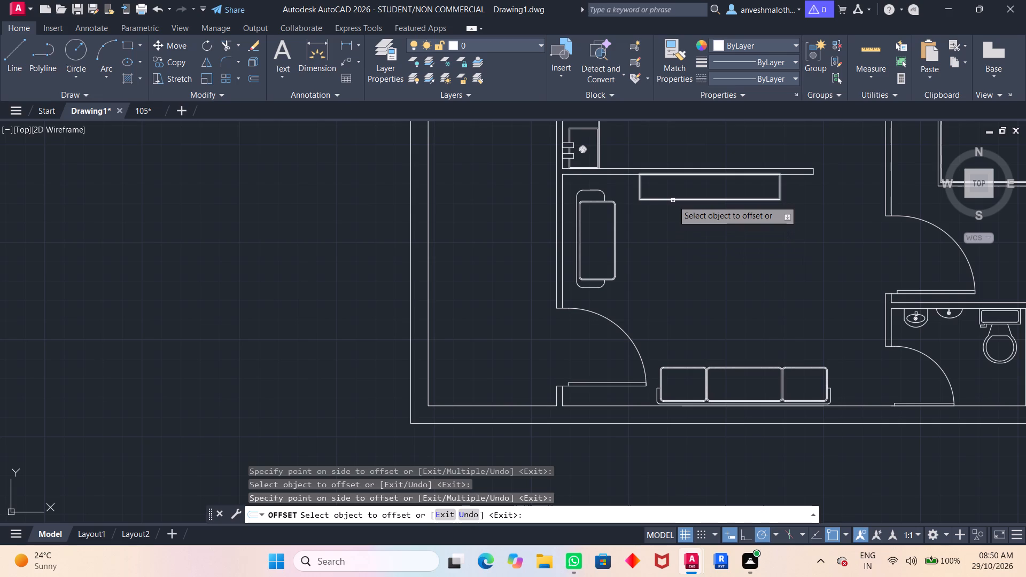
Draw a three-line trapezoid inside the new rectangle, starting and ending on the partition face, with 45° sloping ends and the wider side south.
key("l")
key("Return")
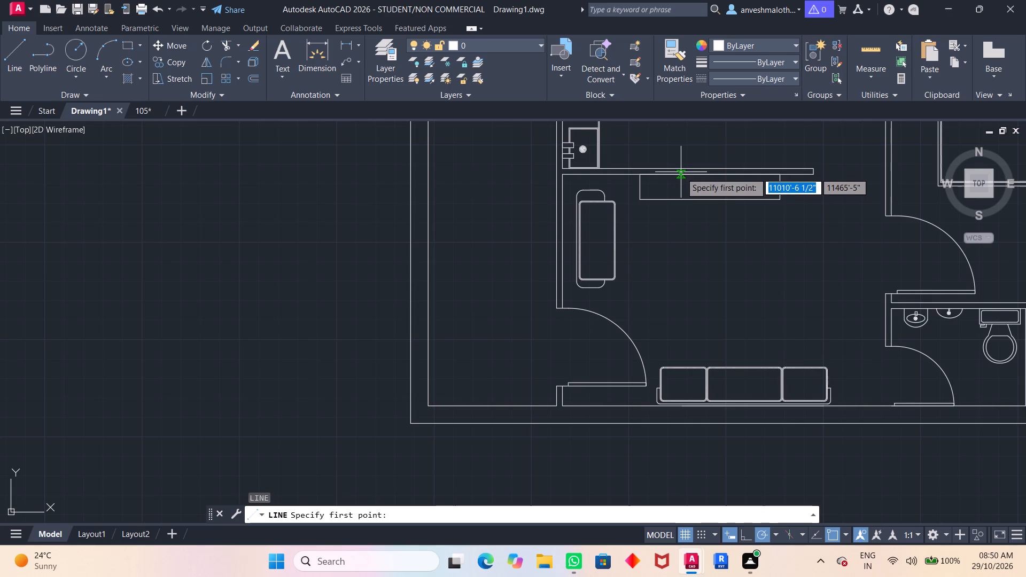
scroll(681, 173, "up", 2)
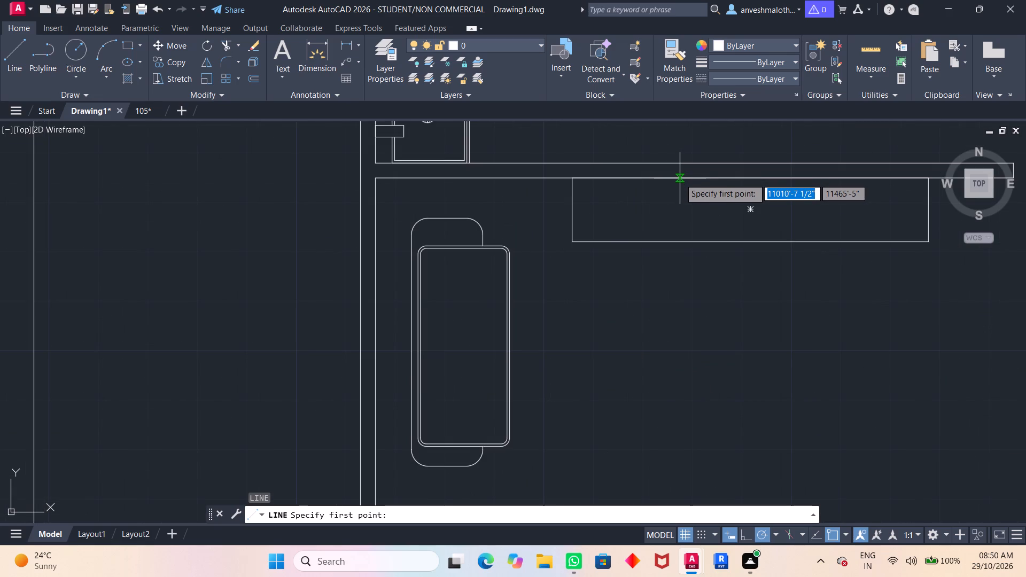
left_click(680, 178)
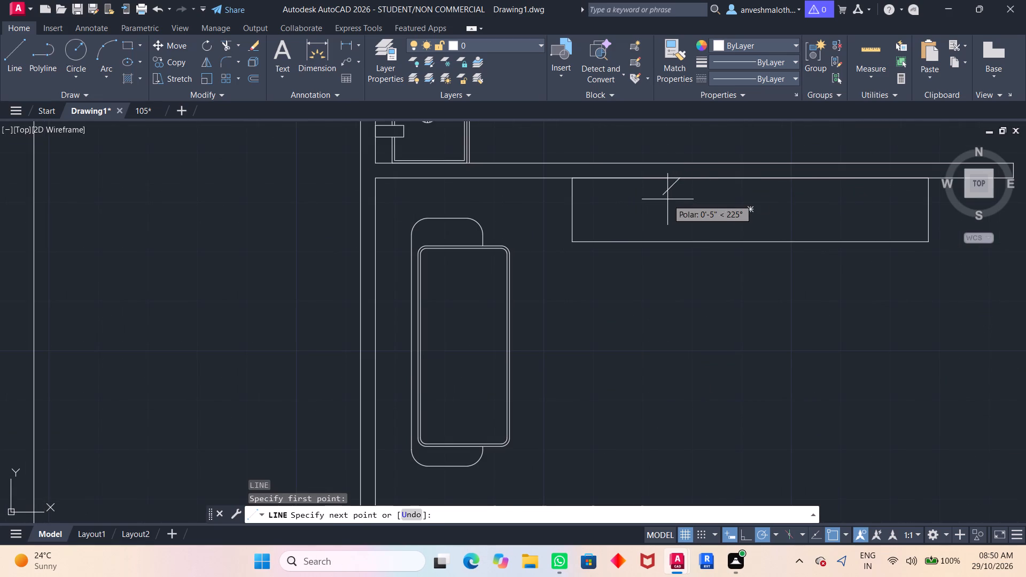
left_click(659, 204)
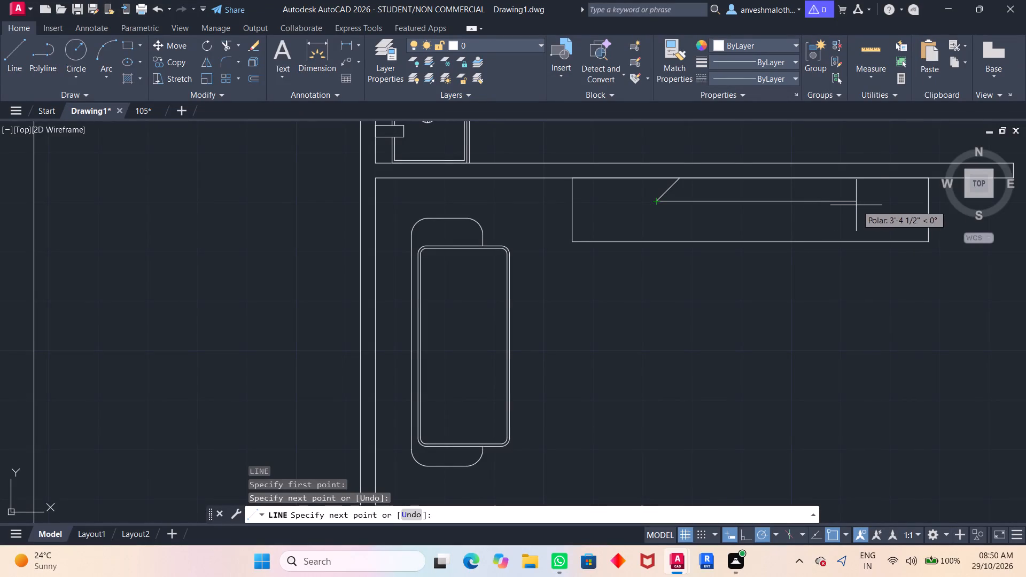
left_click(888, 202)
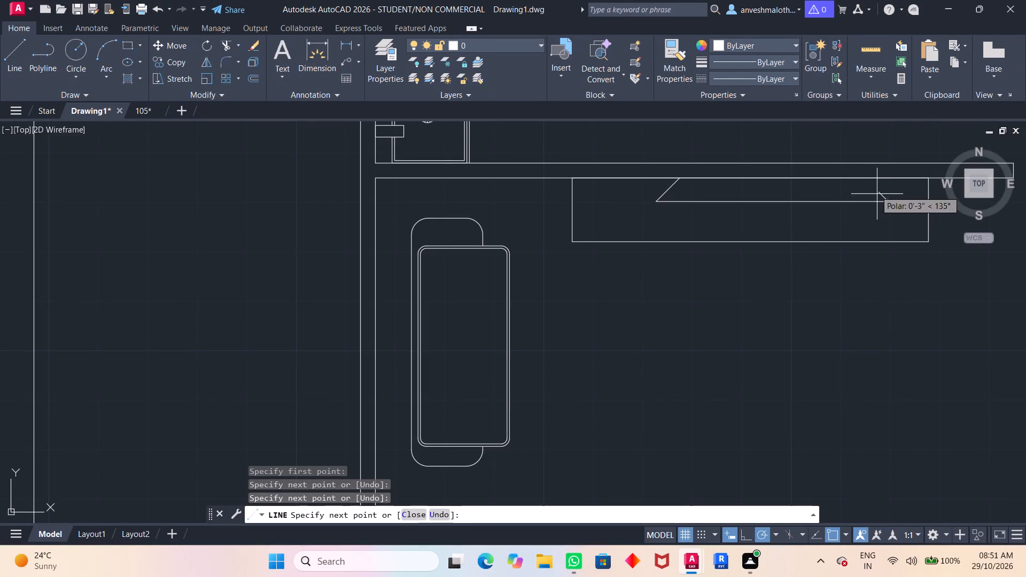
left_click(867, 175)
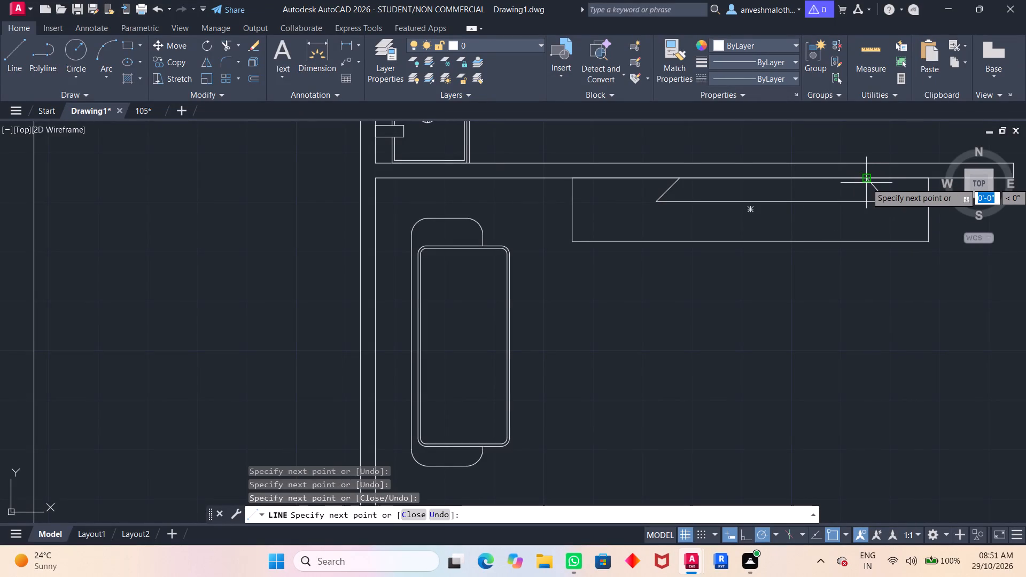
key("space")
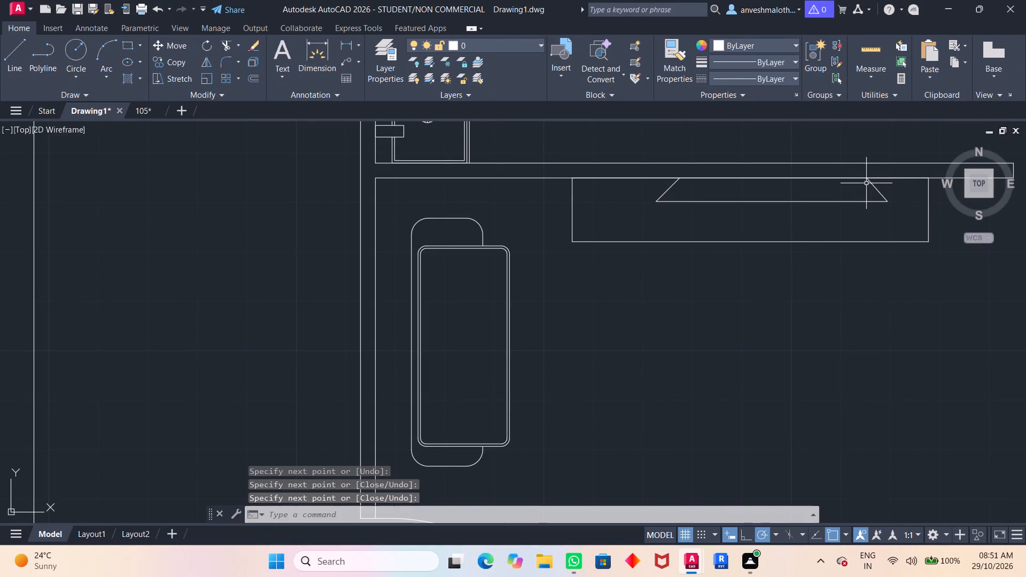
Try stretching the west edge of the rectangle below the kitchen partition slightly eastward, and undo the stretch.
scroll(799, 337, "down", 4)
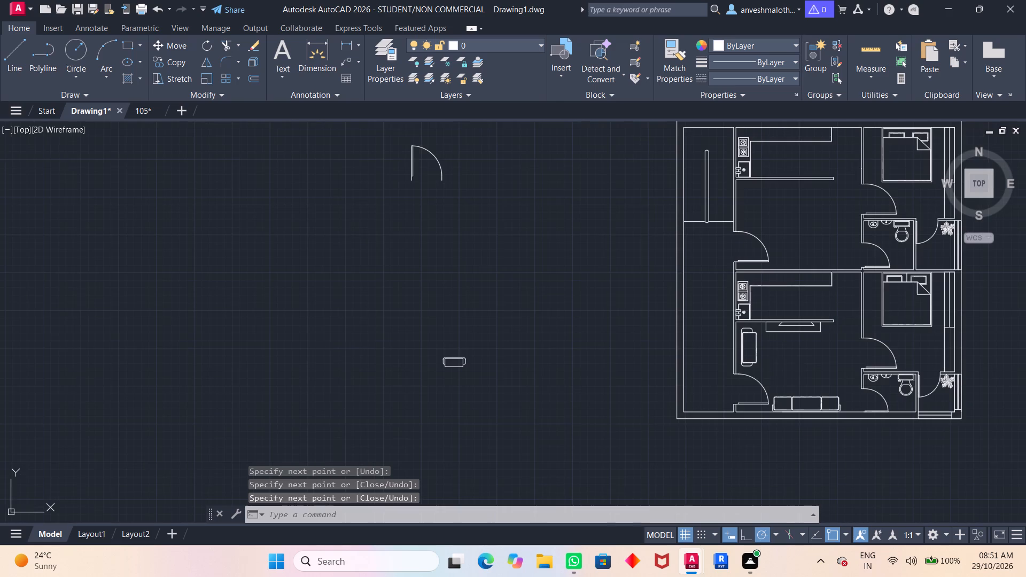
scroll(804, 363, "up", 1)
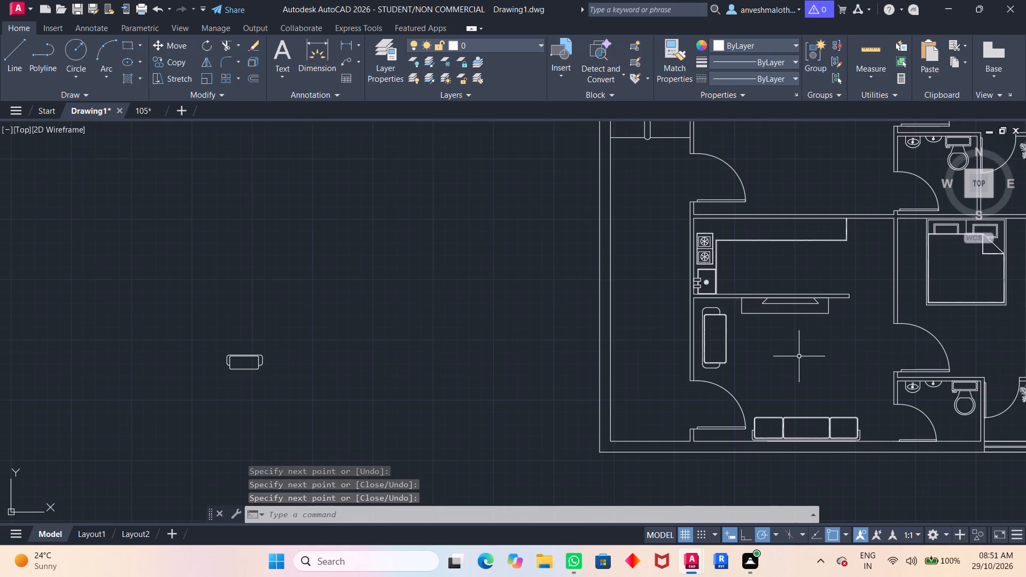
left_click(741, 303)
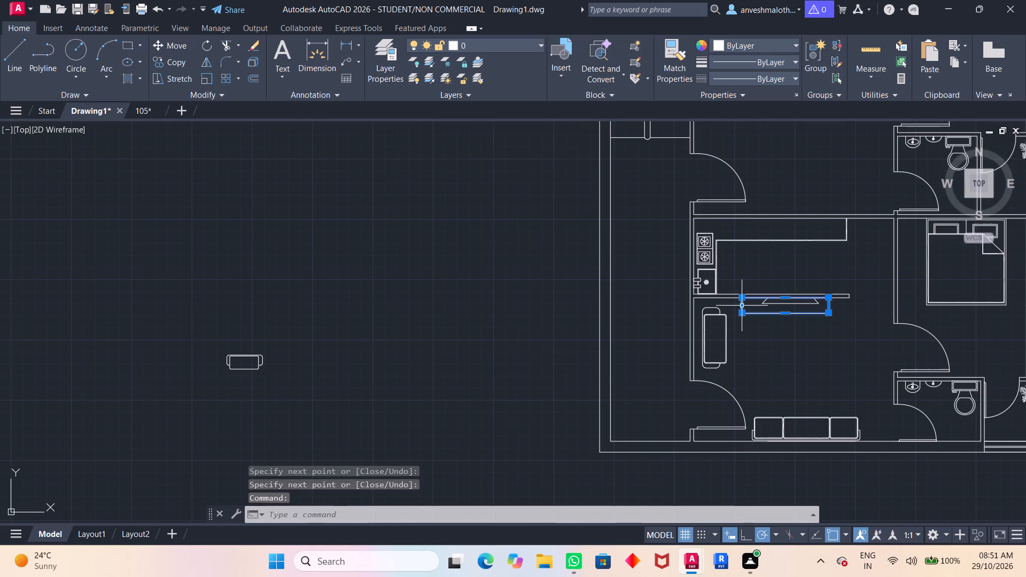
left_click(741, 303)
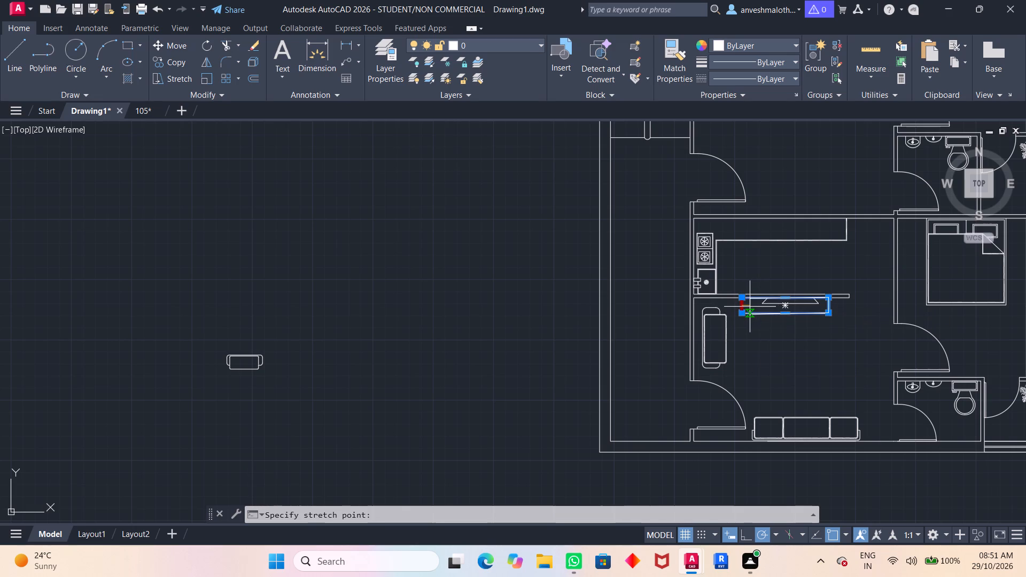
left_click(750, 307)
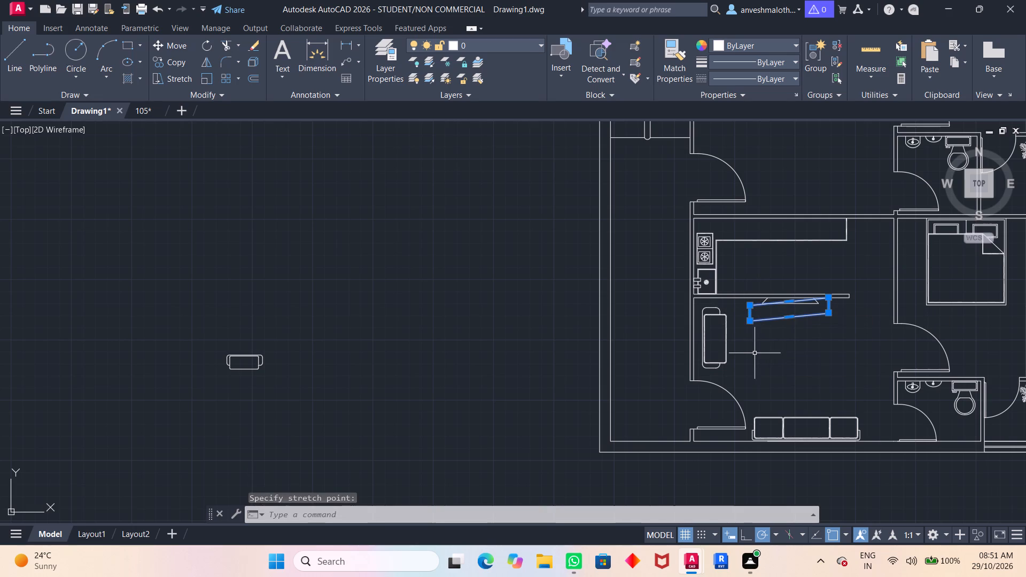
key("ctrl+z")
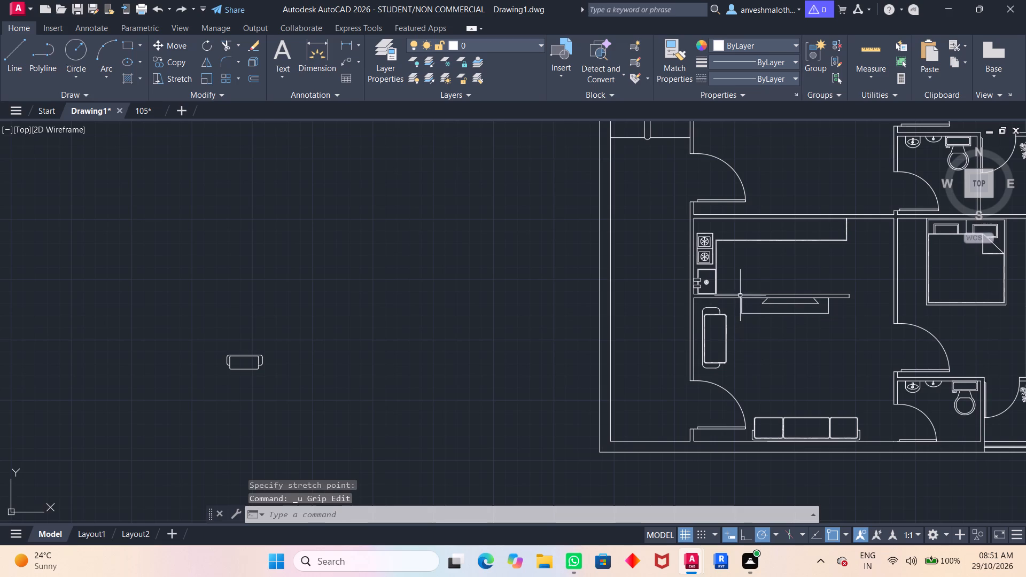
Stretch the west edge of the rectangle below the south kitchen partition slightly eastward with ortho on, keeping the edge vertical.
left_click(740, 305)
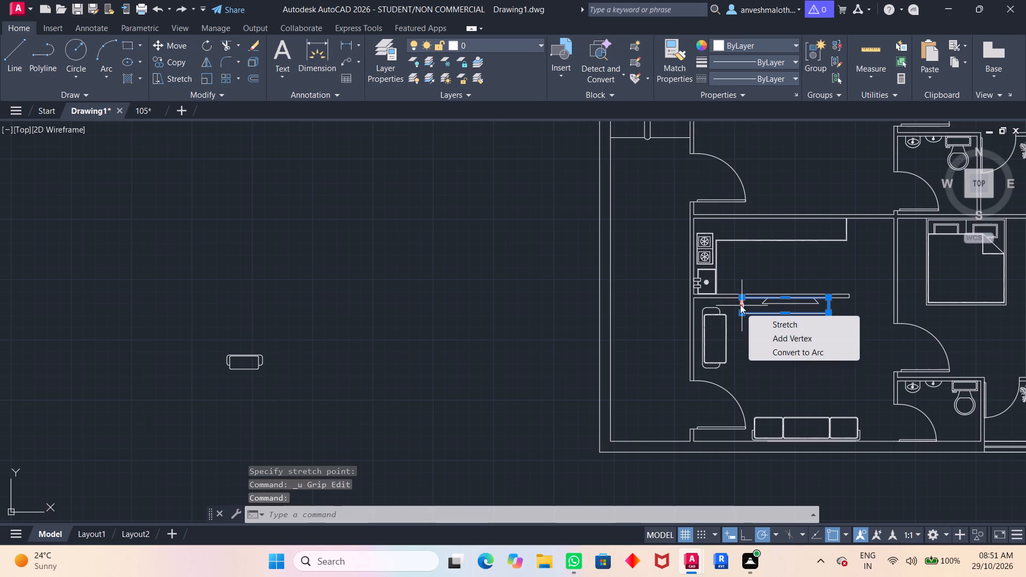
left_click(740, 305)
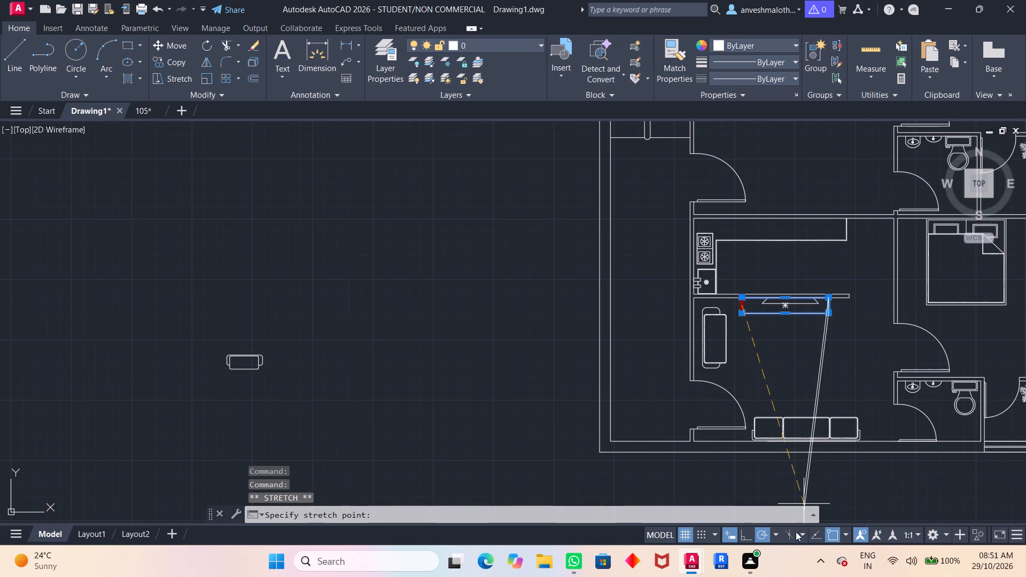
left_click(747, 531)
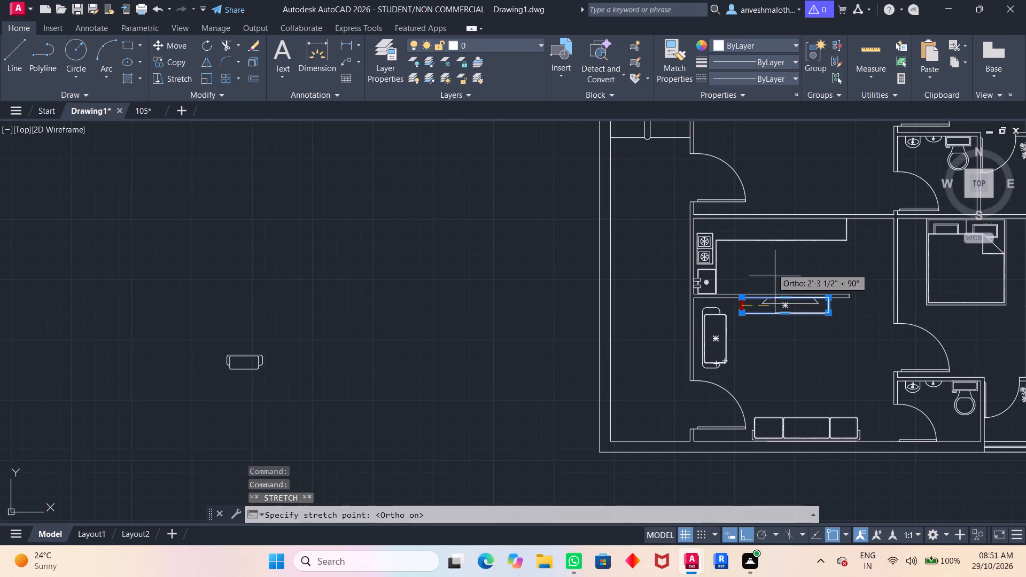
scroll(751, 303, "up", 3)
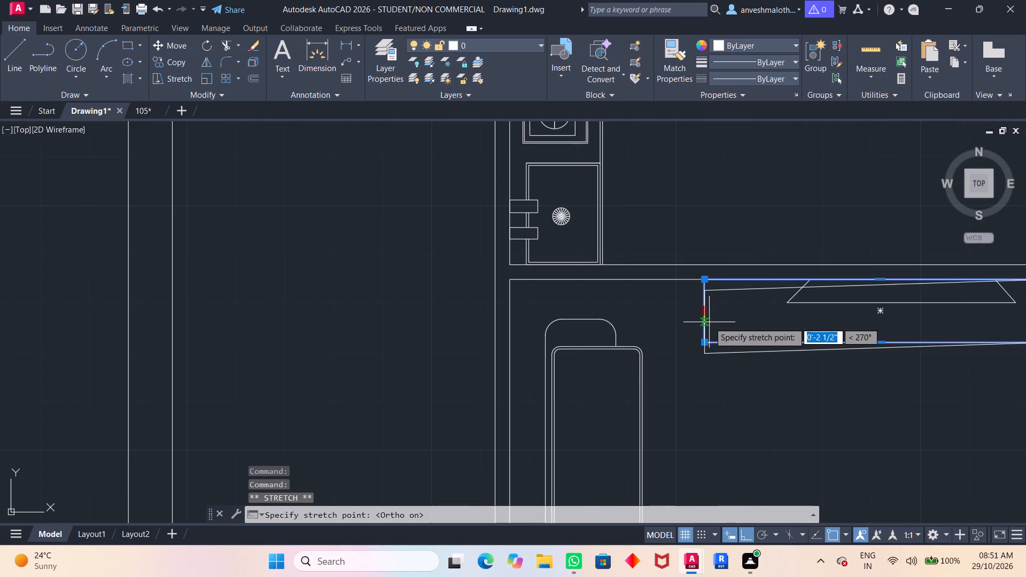
left_click(737, 311)
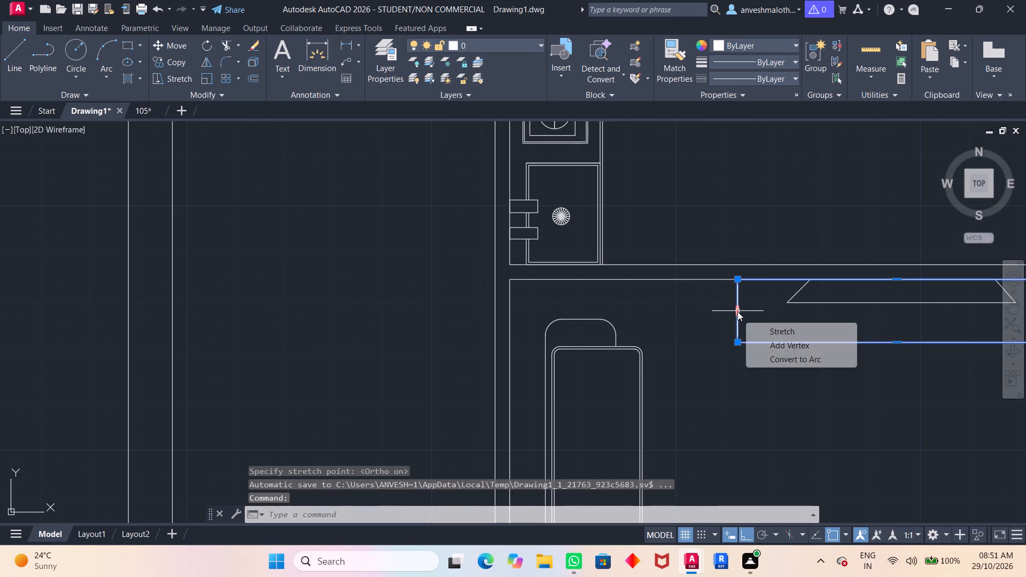
scroll(737, 311, "down", 2)
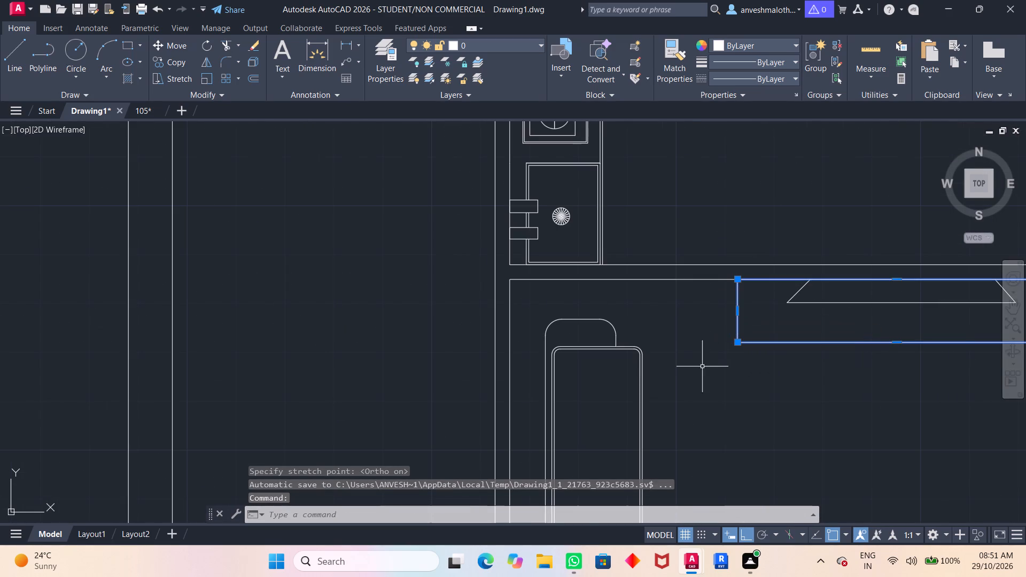
scroll(713, 373, "down", 2)
left_click(768, 381)
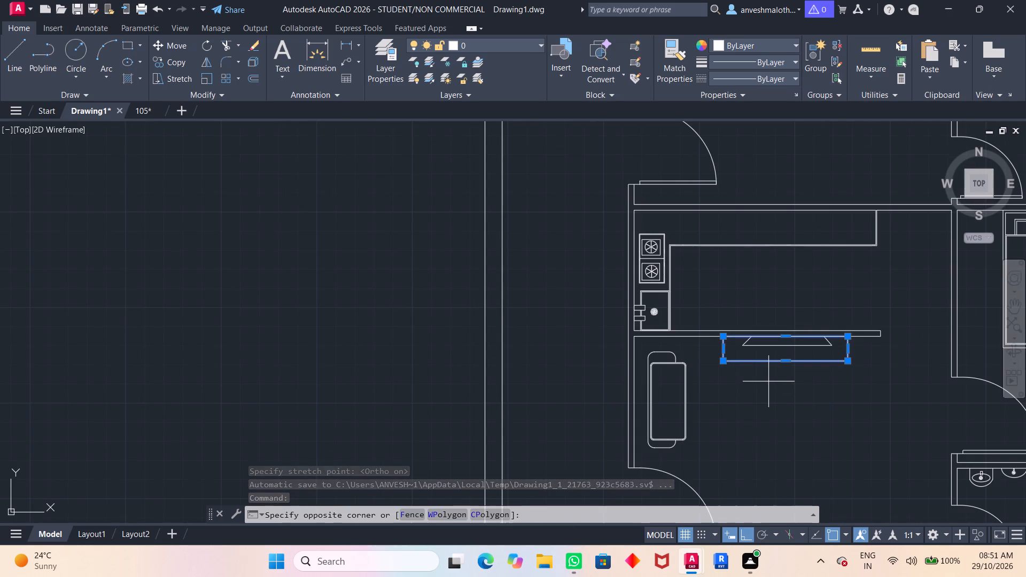
key("Escape")
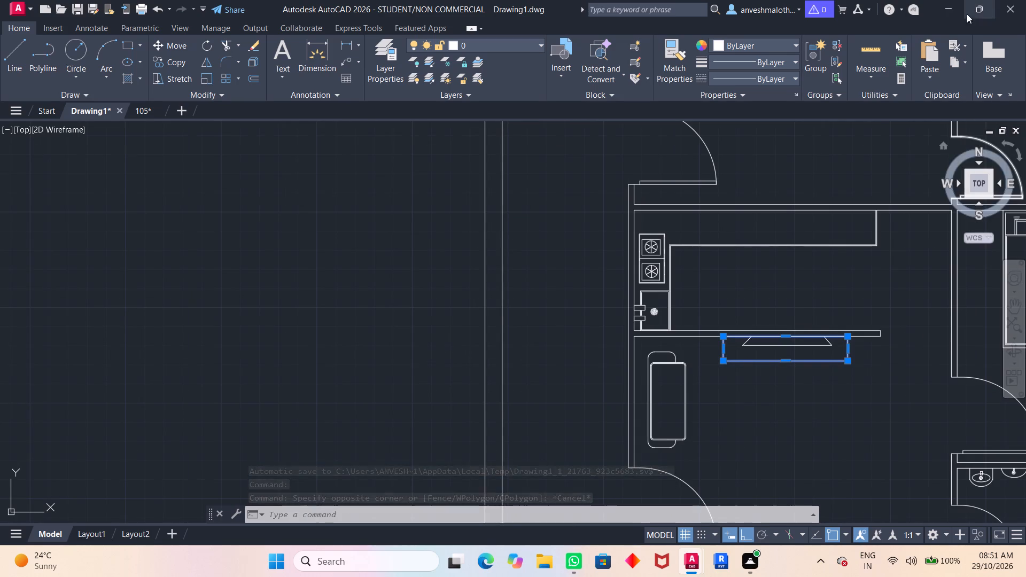
scroll(730, 306, "down", 2)
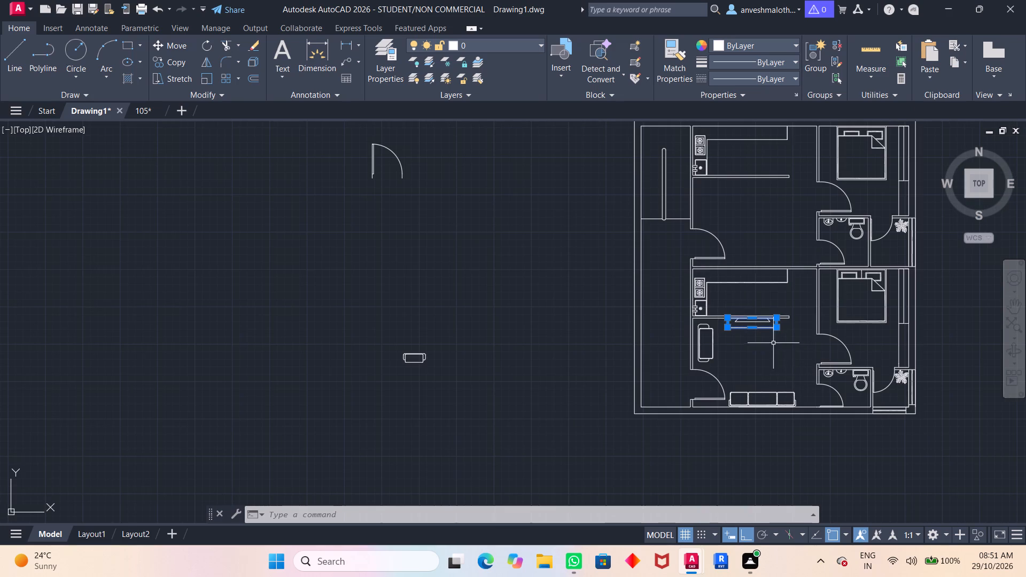
left_click(491, 357)
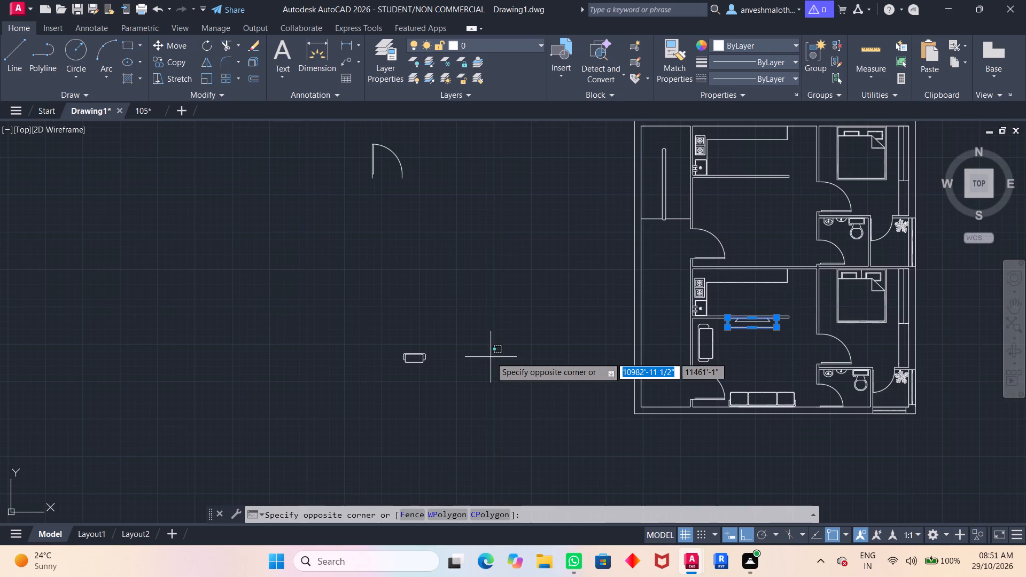
key("Escape")
key("Escape")
key("Escape")
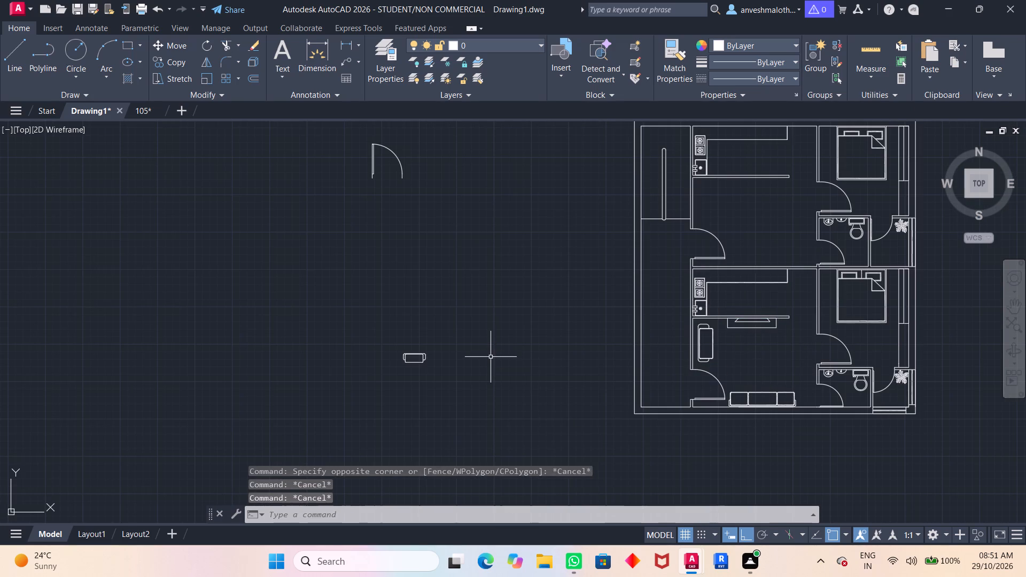
key("Escape")
key("Escape")
key("Escape")
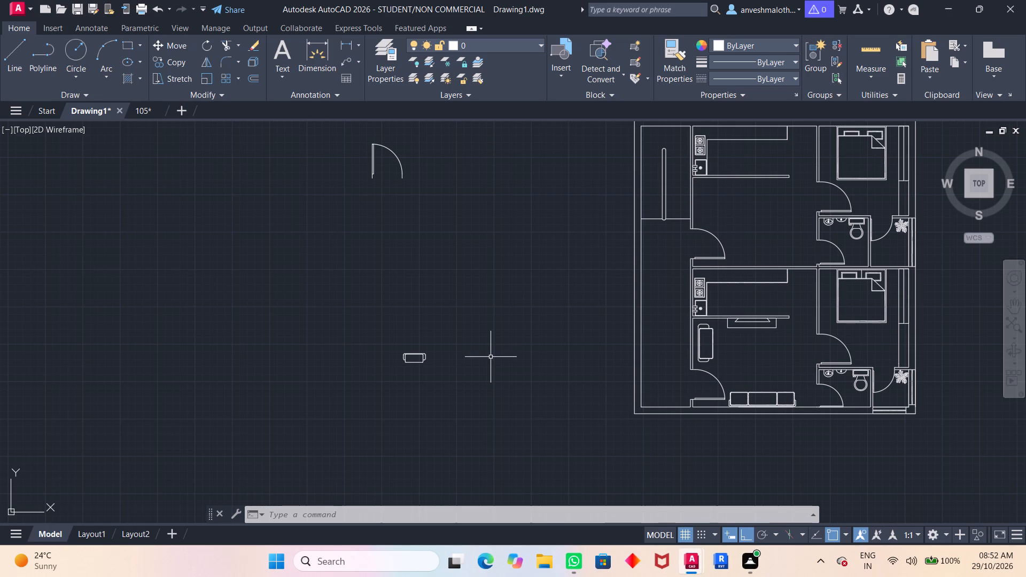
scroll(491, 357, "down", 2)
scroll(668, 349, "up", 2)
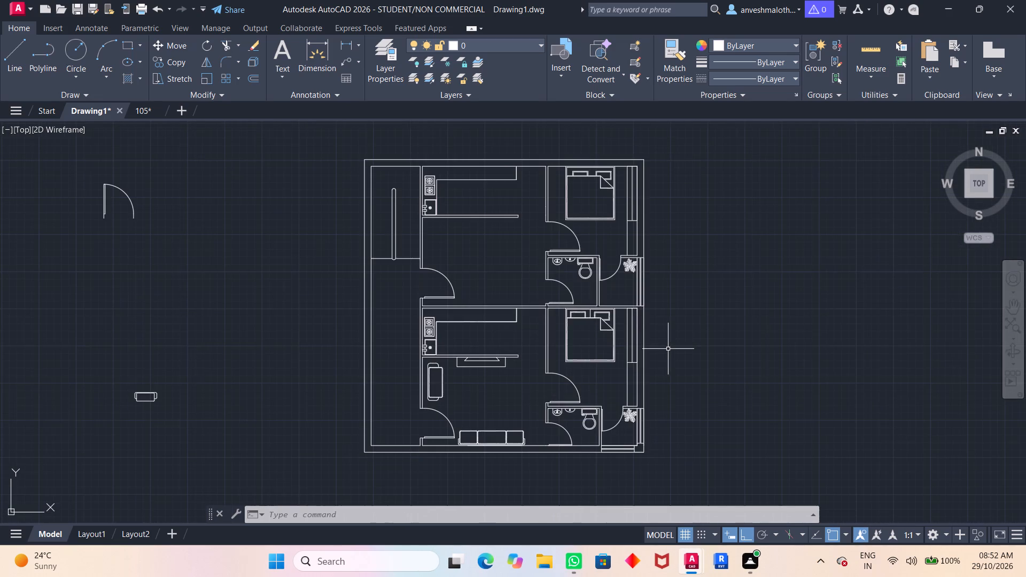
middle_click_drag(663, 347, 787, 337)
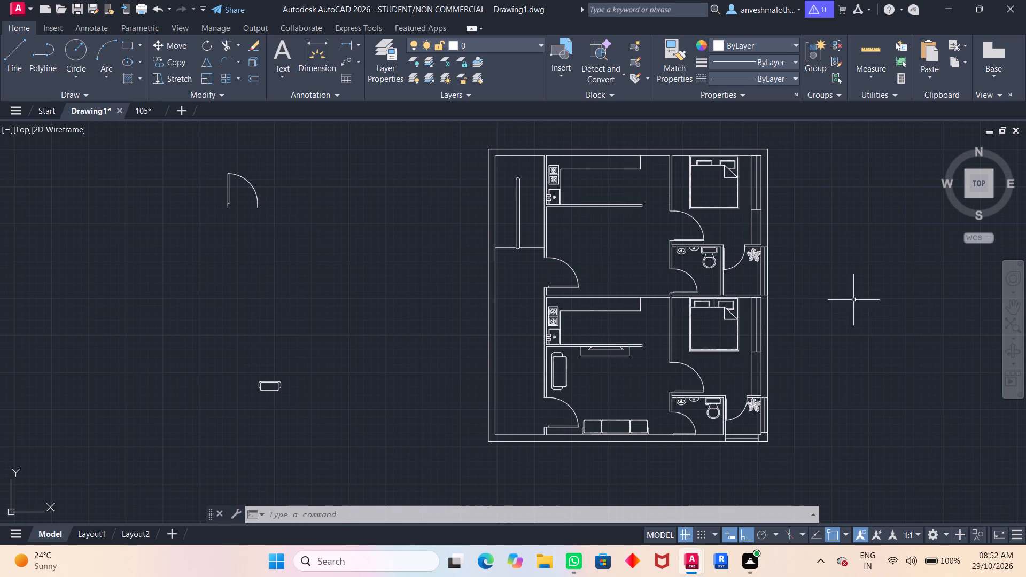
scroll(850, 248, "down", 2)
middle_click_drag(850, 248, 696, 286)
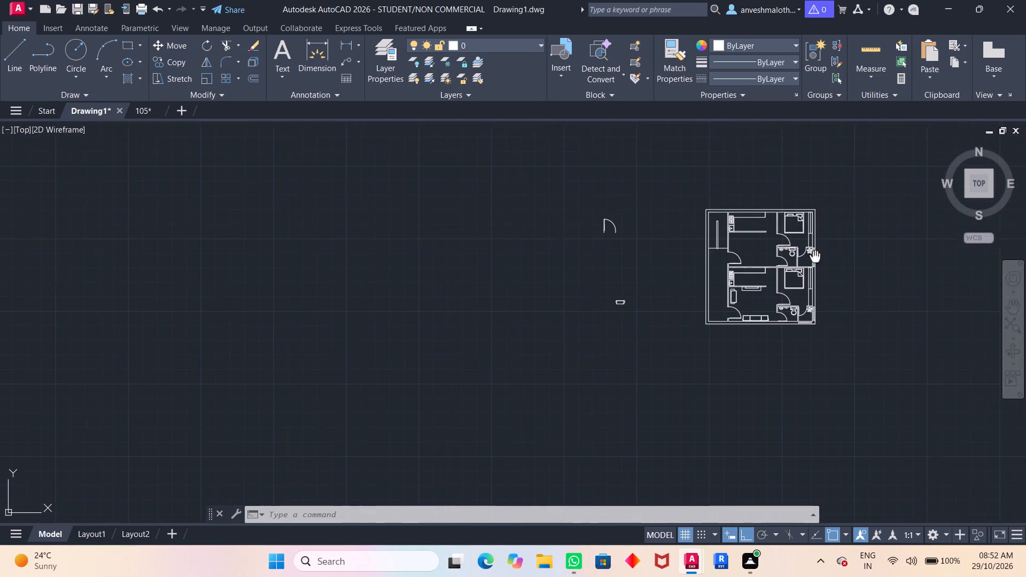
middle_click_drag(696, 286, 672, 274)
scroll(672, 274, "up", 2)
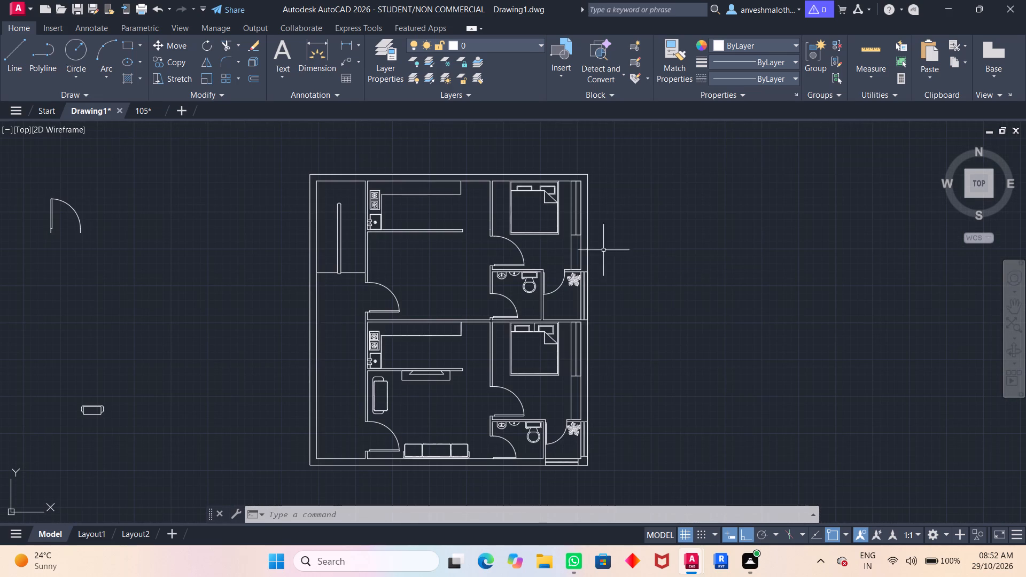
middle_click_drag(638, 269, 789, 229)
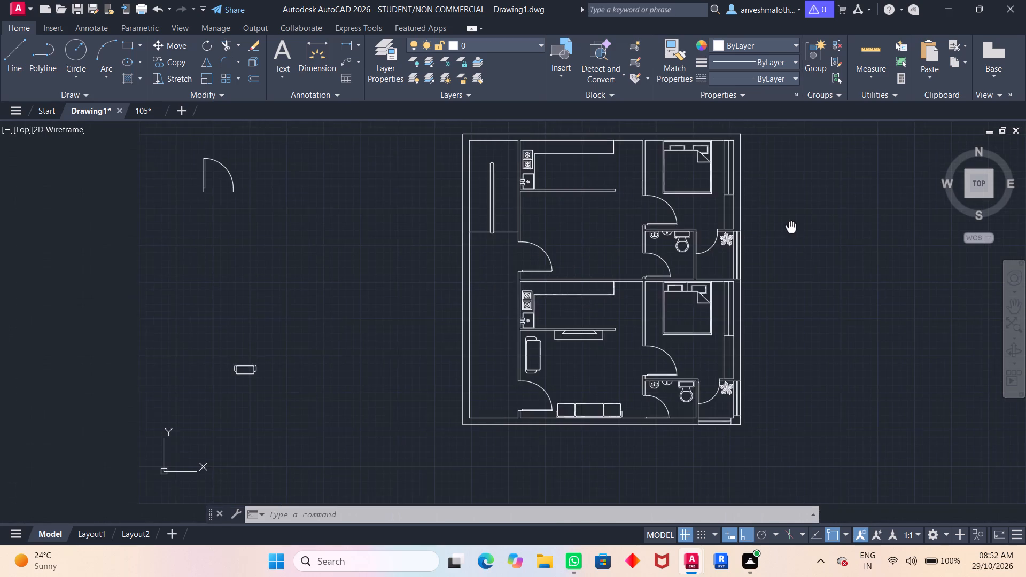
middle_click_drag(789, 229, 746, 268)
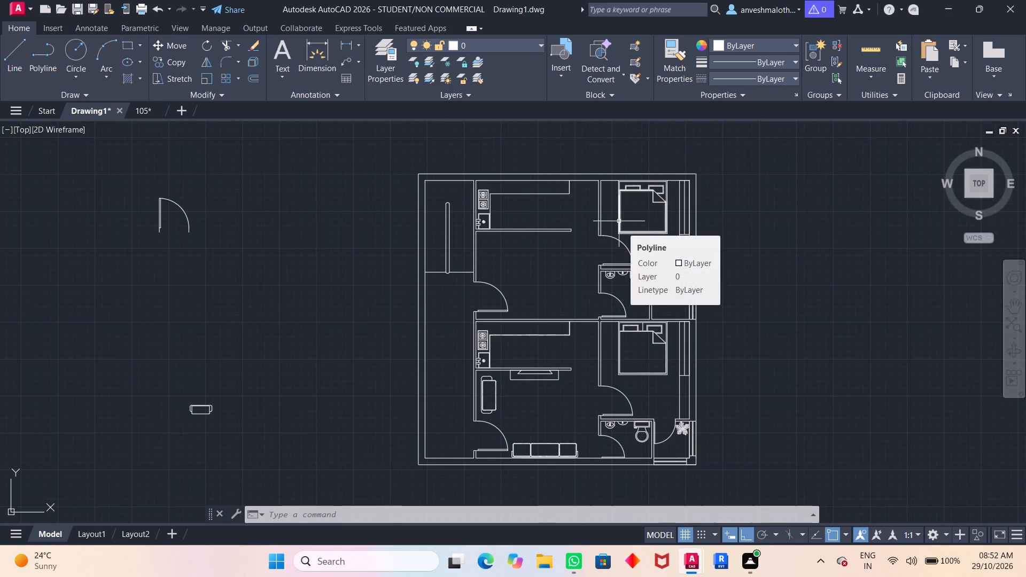
Draw a roughly square rectangle against the north wall of the north kitchen, from just beyond the counter's end to the bedroom wall.
scroll(619, 221, "up", 1)
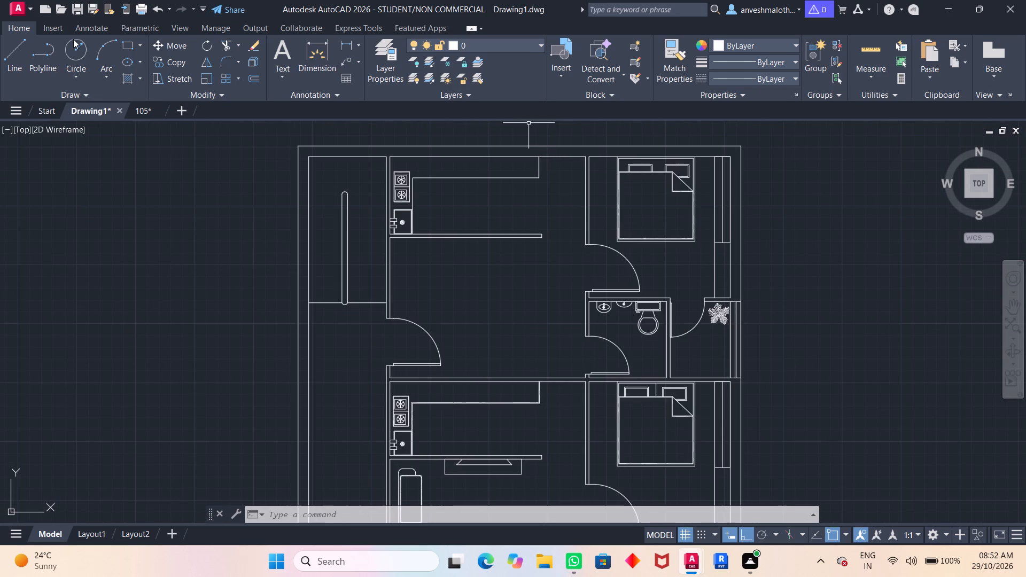
left_click(123, 48)
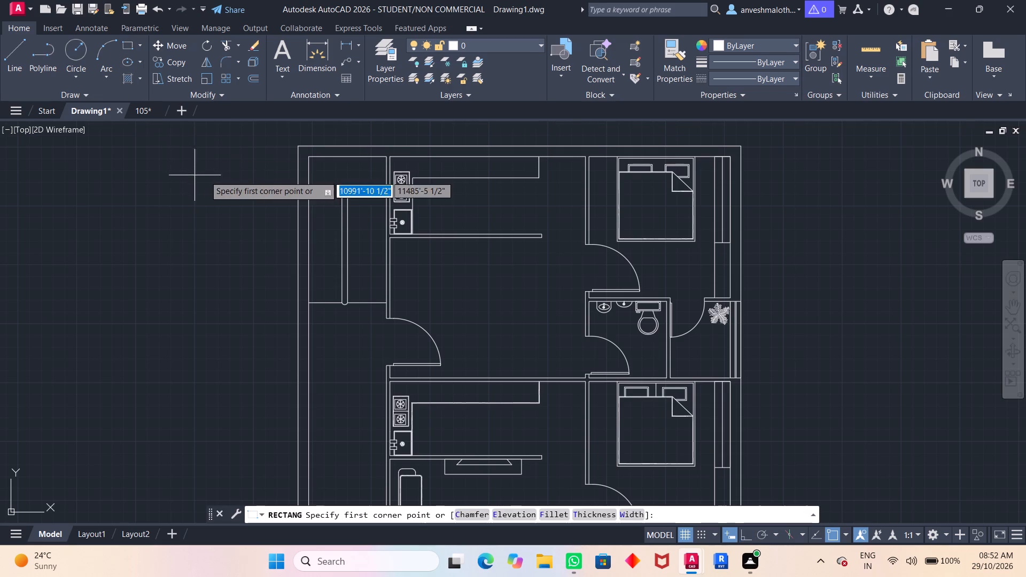
left_click(550, 155)
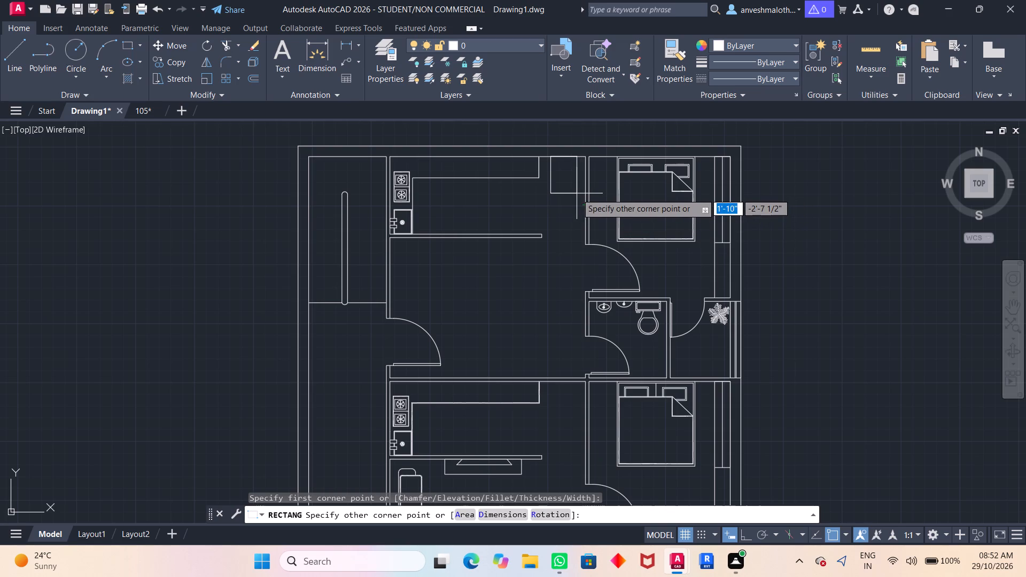
left_click(579, 190)
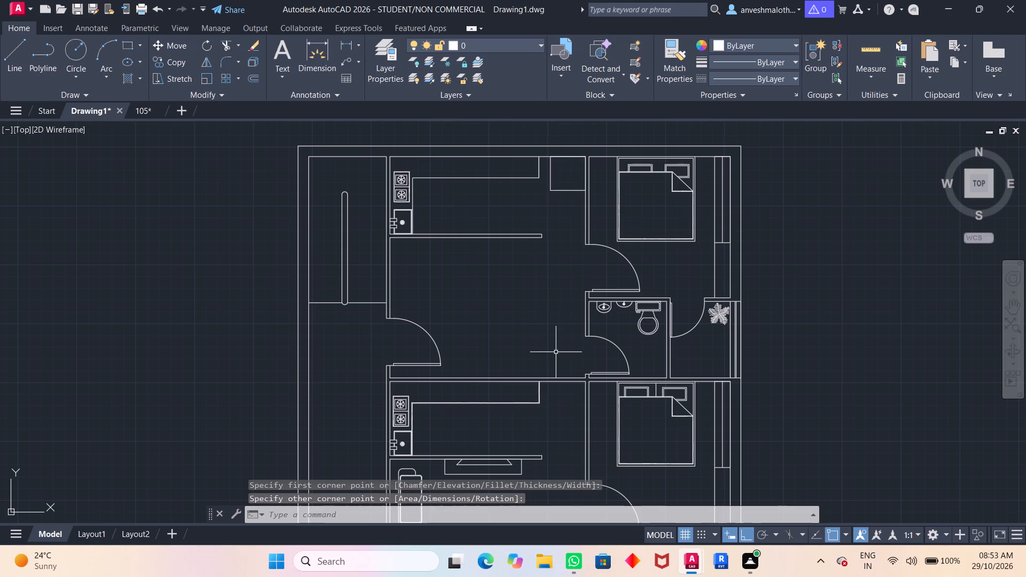
Draw a rectangle about 2'-3 1/2" by 2'-7" against the south kitchen's north wall, between the counter's end and the bedroom wall.
middle_click_drag(552, 355, 539, 323)
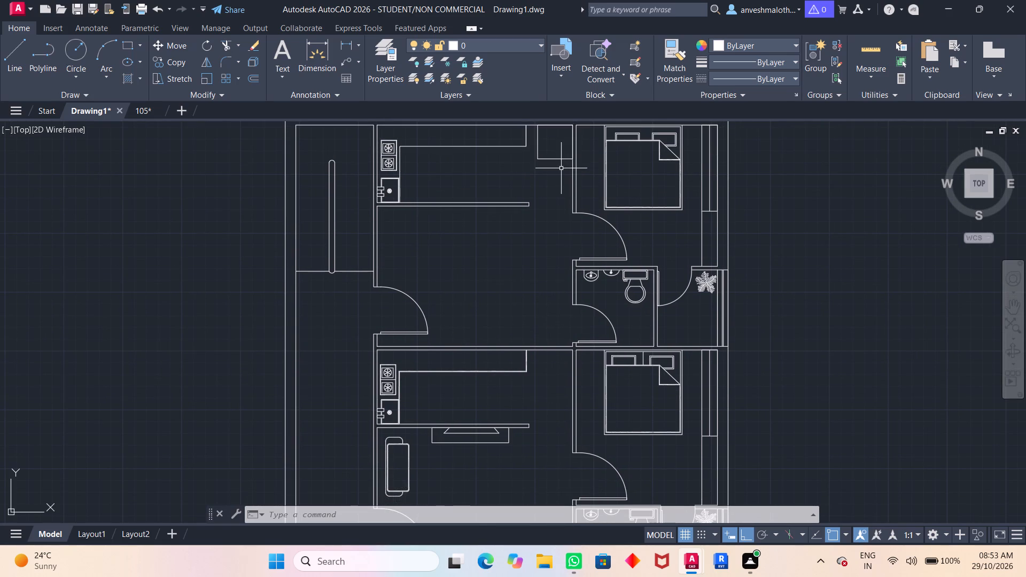
left_click(543, 355)
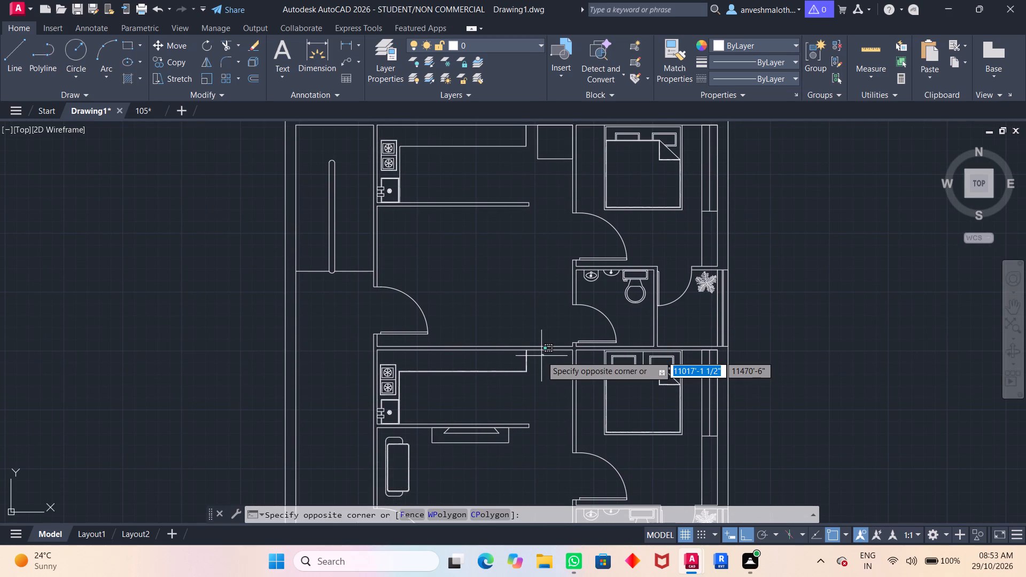
key("Escape")
key("space")
scroll(541, 356, "up", 2)
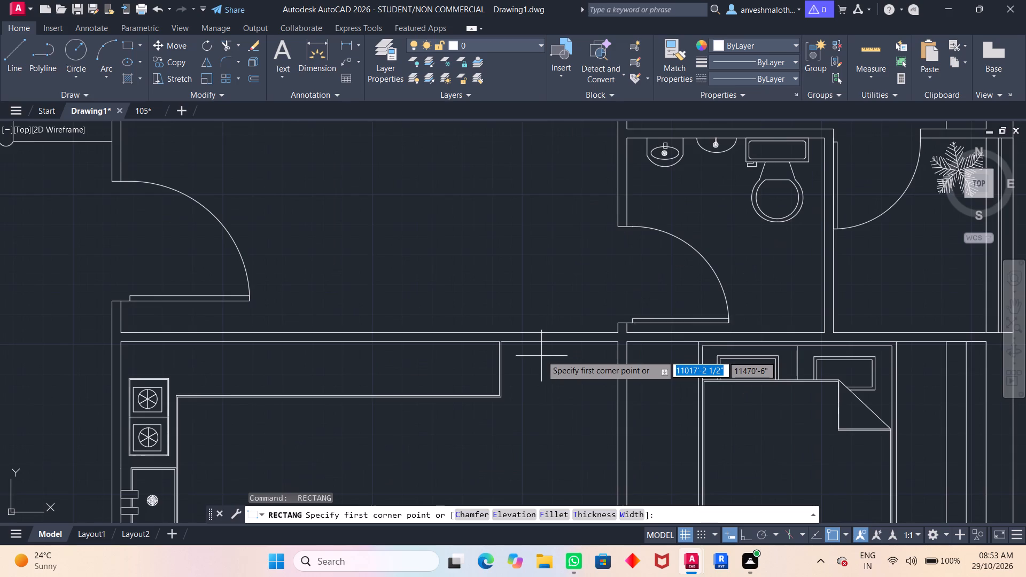
scroll(532, 317, "down", 3)
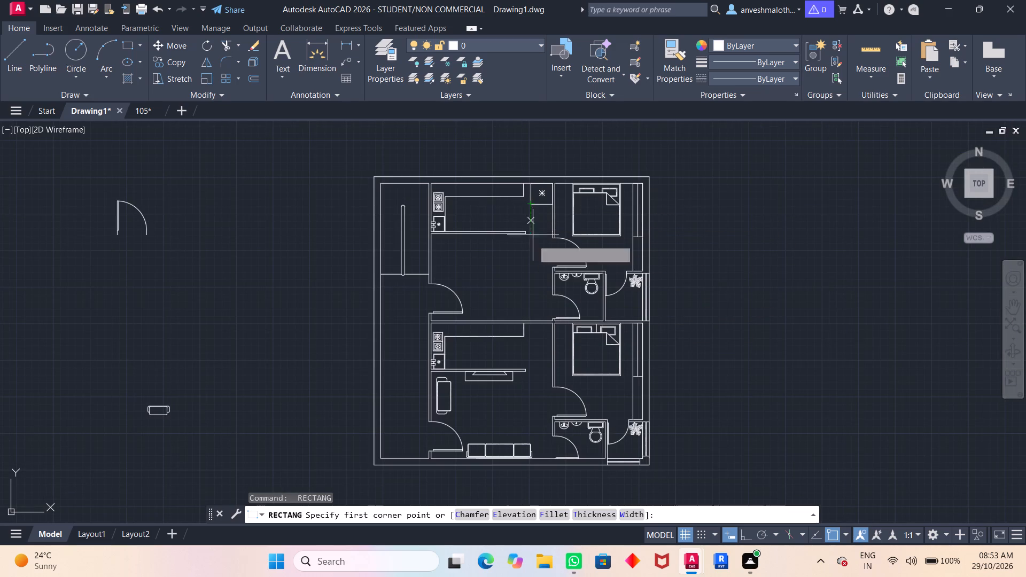
left_click(529, 324)
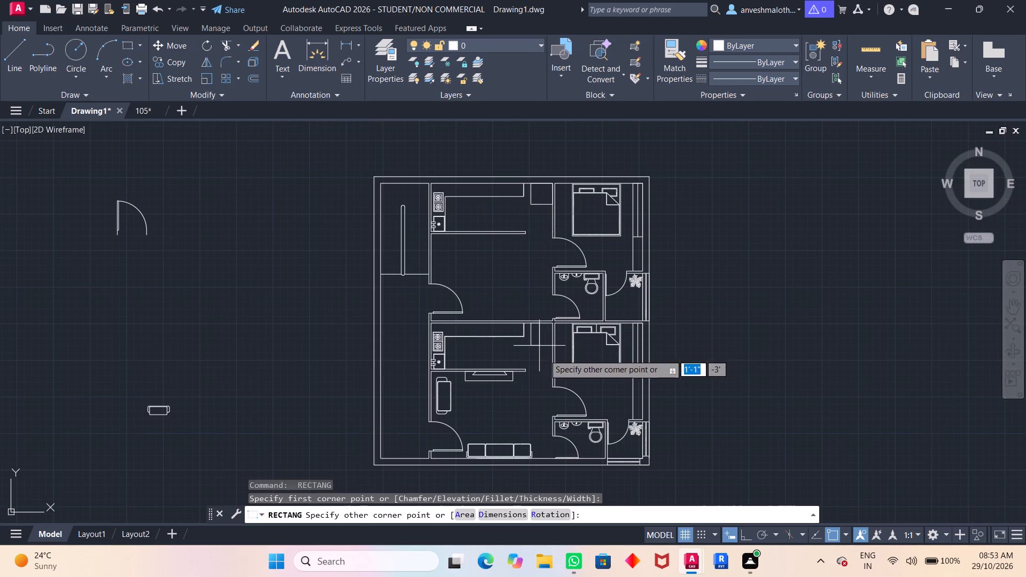
scroll(545, 346, "up", 2)
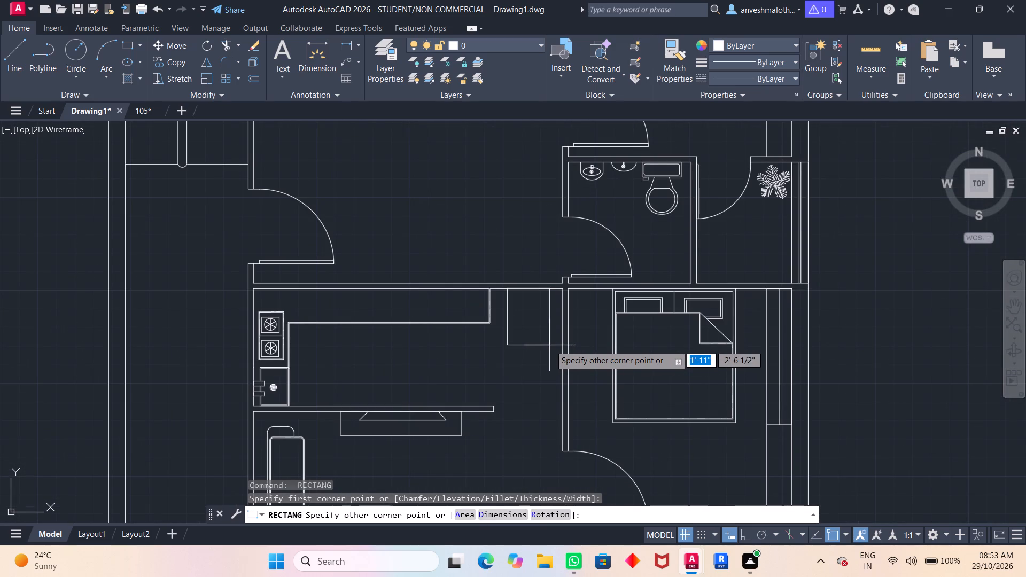
scroll(556, 349, "up", 2)
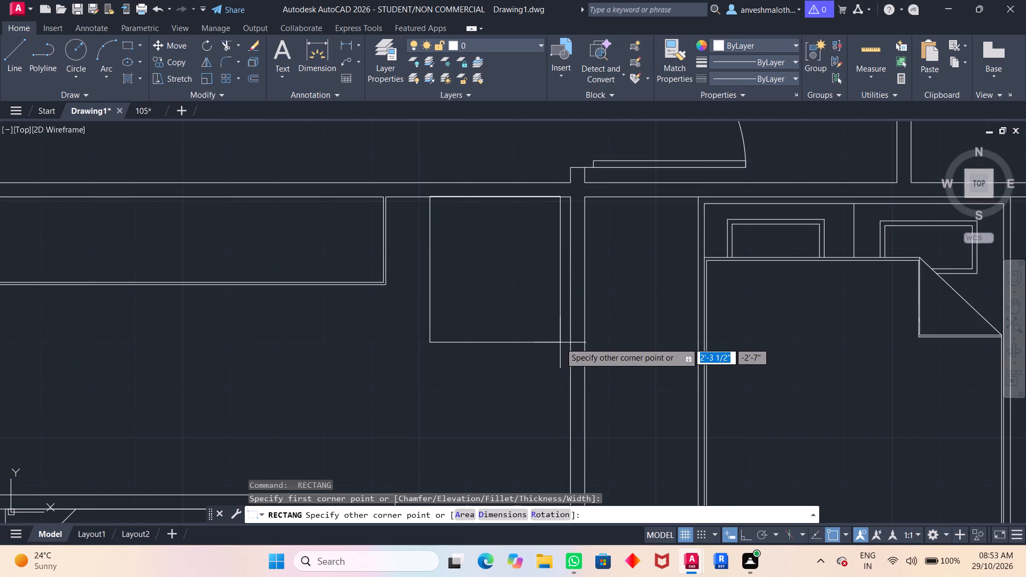
left_click(560, 342)
Stretch the east edge of the north kitchen's new rectangle slightly westward, leaving a small gap from the bedroom wall.
scroll(559, 339, "down", 3)
scroll(545, 207, "down", 2)
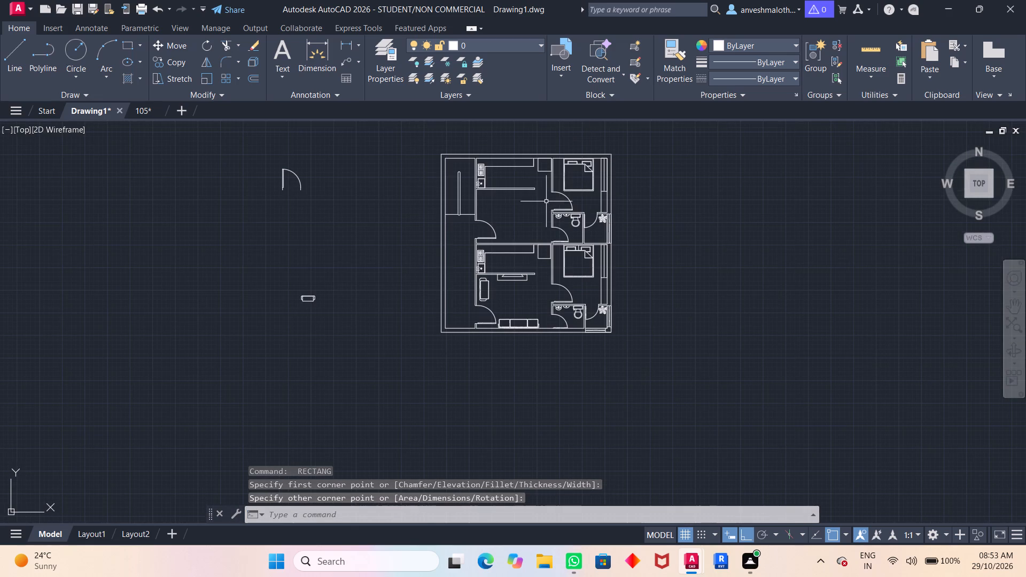
scroll(564, 154, "up", 2)
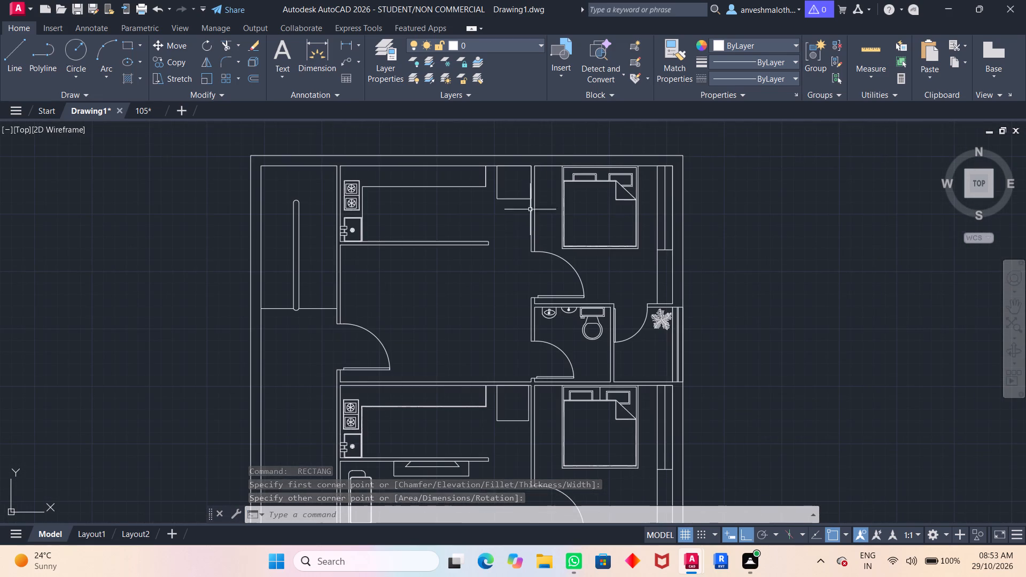
scroll(532, 204, "up", 4)
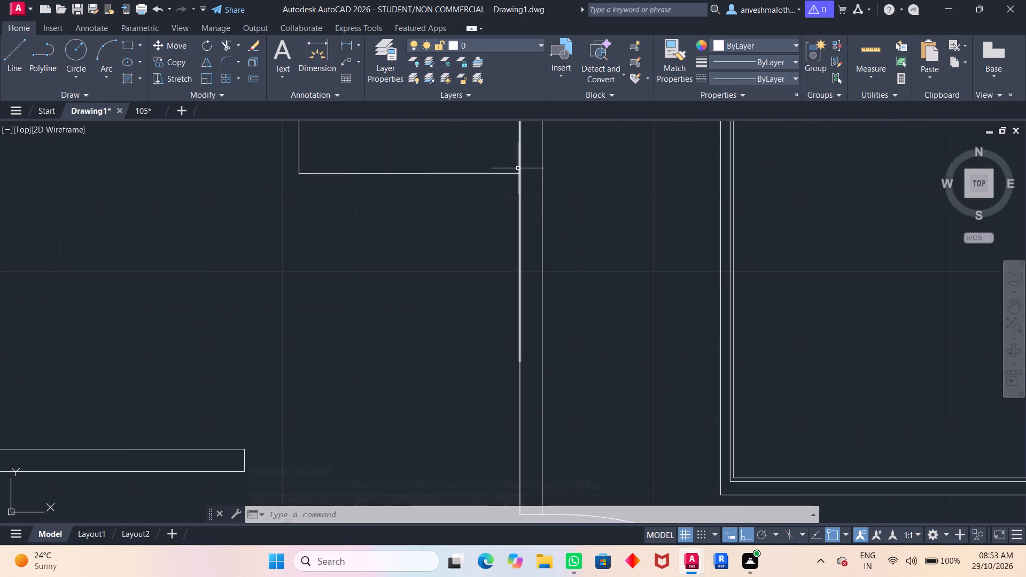
left_click(520, 165)
scroll(522, 157, "down", 3)
middle_click_drag(522, 157, 523, 215)
scroll(521, 197, "up", 4)
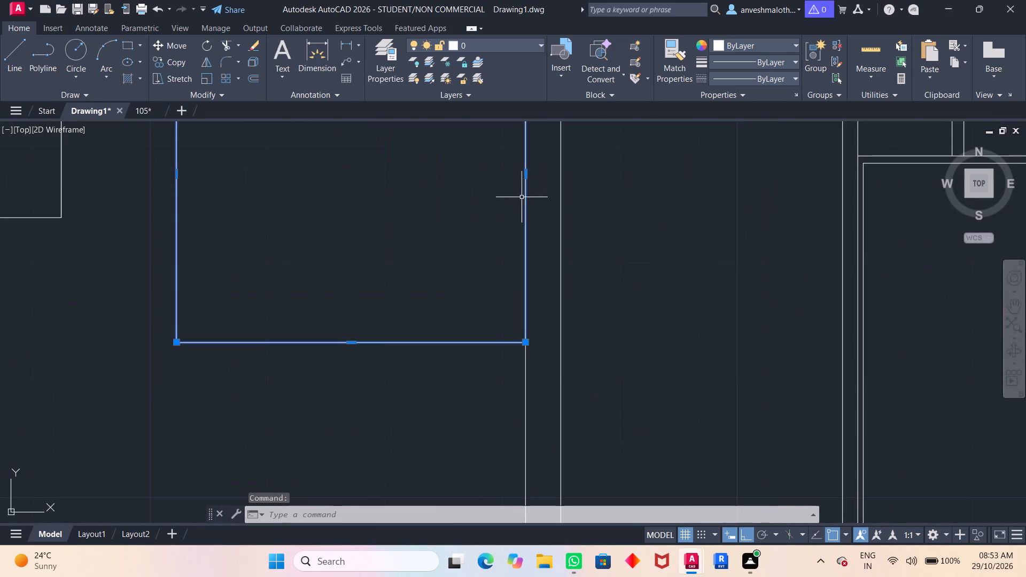
left_click(527, 173)
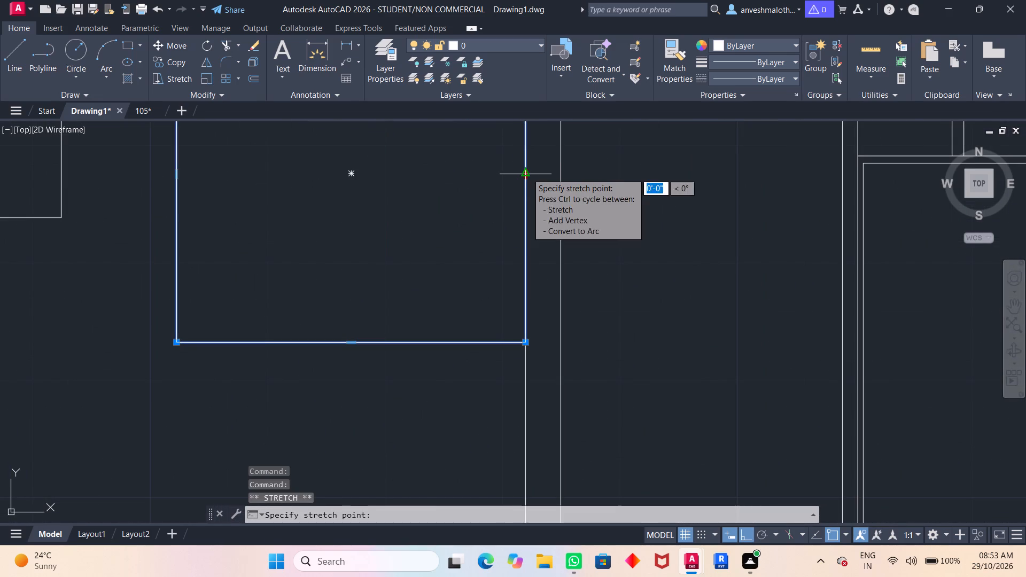
left_click(516, 176)
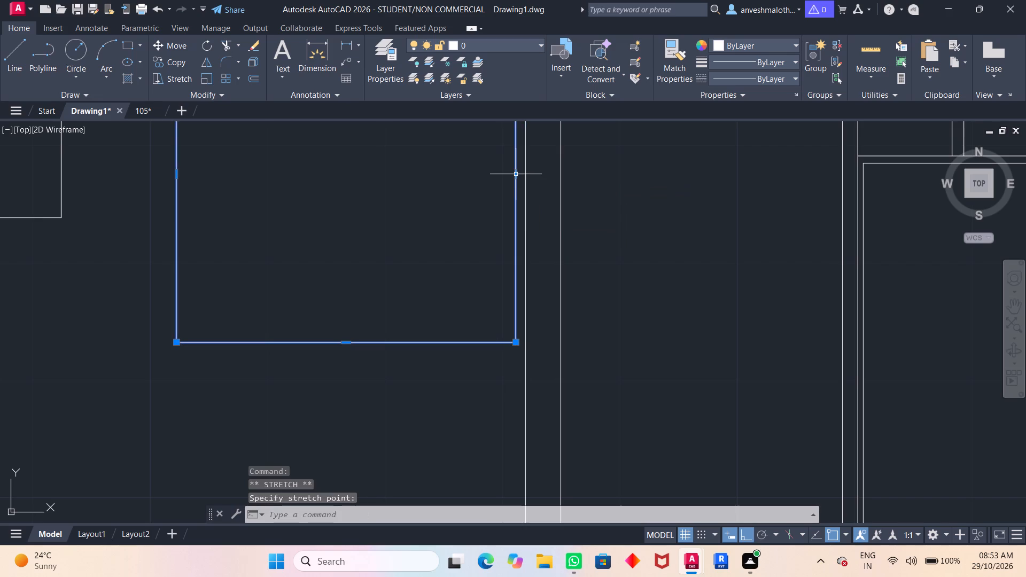
Stretch the south edge of the rectangle beside the north kitchen counter about 2" southward.
scroll(509, 180, "down", 5)
scroll(507, 271, "down", 2)
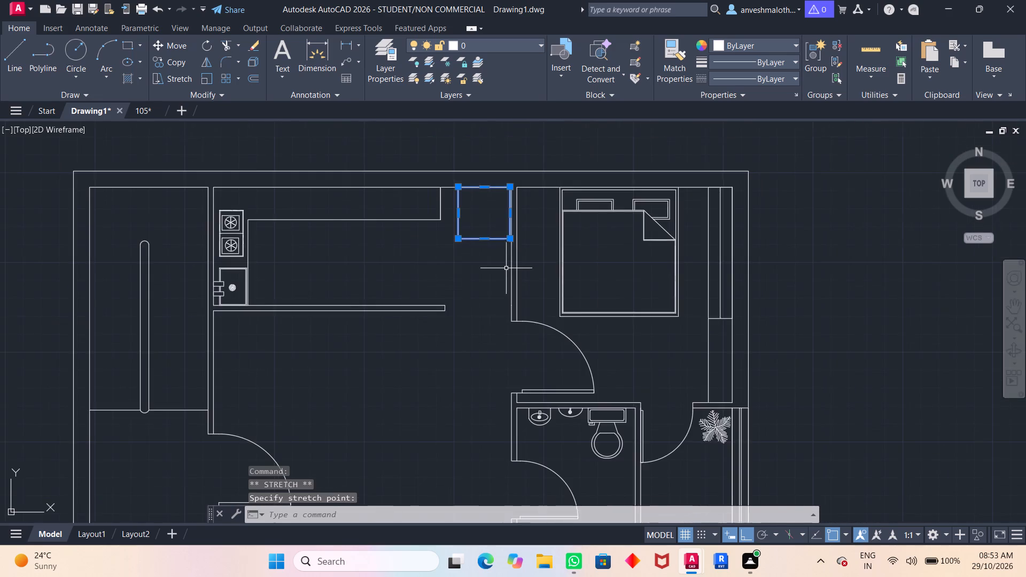
scroll(506, 268, "down", 2)
scroll(502, 278, "up", 2)
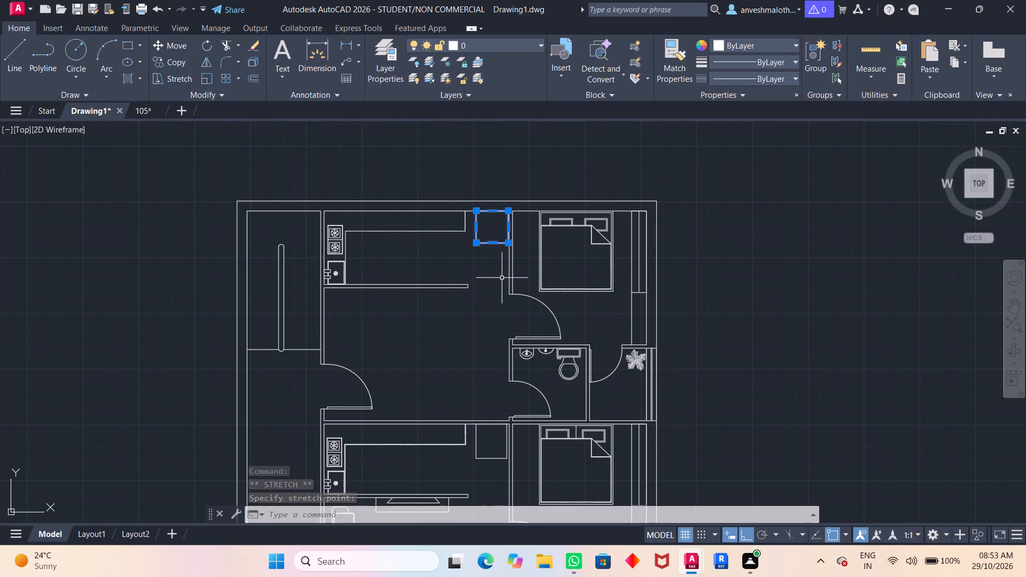
scroll(490, 243, "up", 3)
left_click(490, 243)
left_click(489, 244)
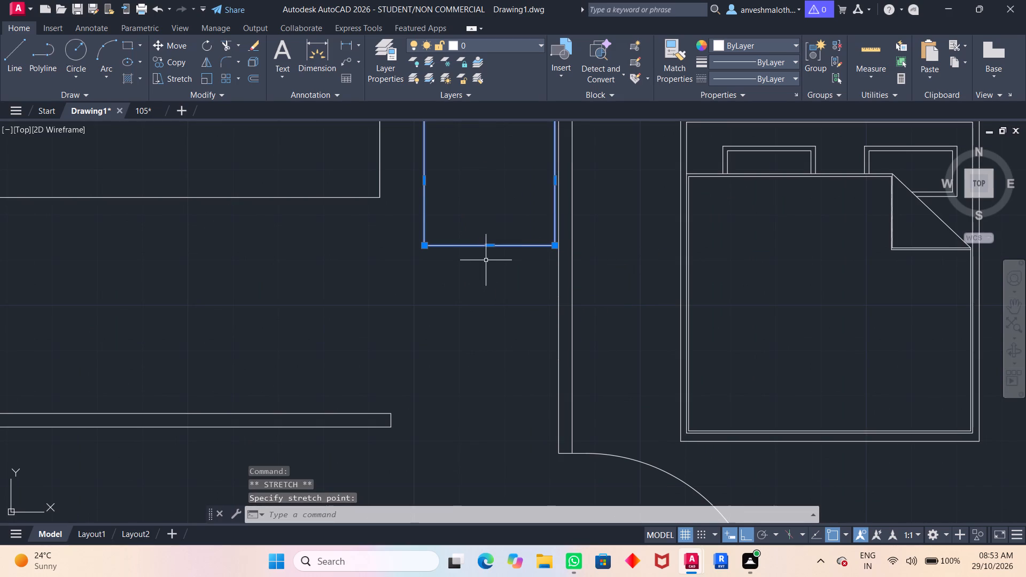
left_click(489, 244)
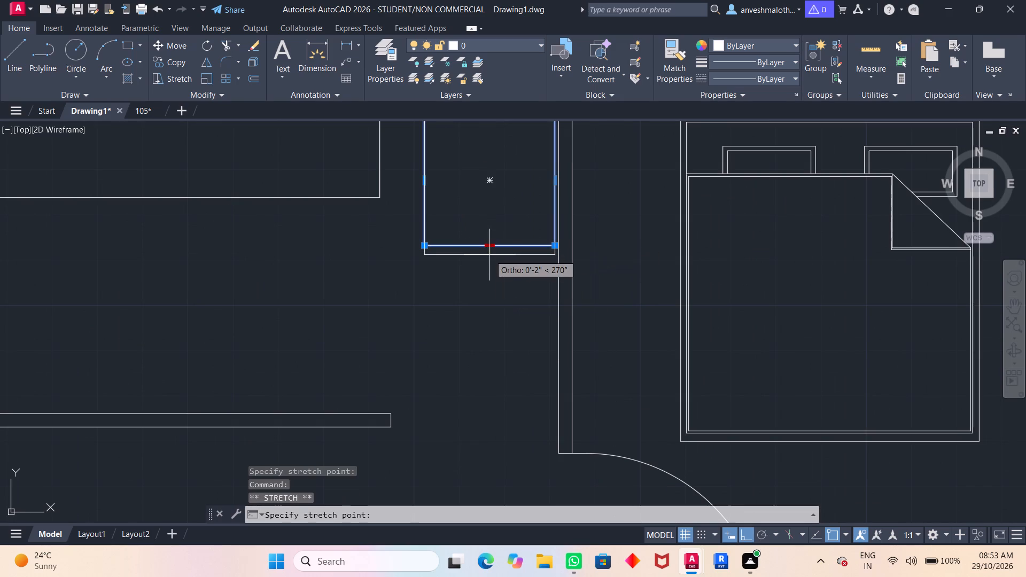
left_click(489, 255)
Copy the wall unit below the south kitchen partition, both rectangle and trapezoid, and paste it in the empty area west of the building.
scroll(488, 263, "down", 3)
scroll(430, 299, "down", 2)
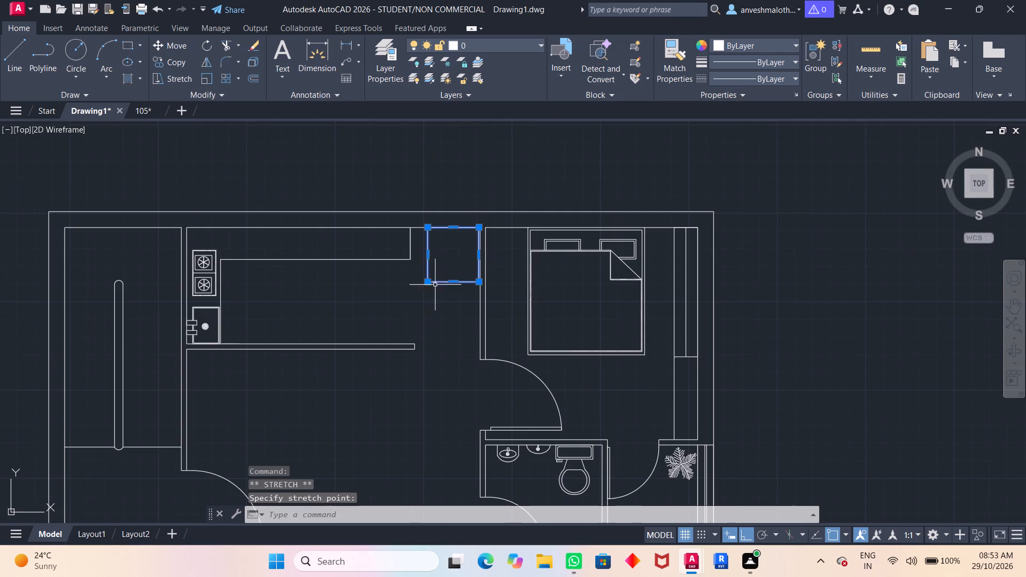
middle_click_drag(470, 264, 504, 201)
scroll(515, 210, "down", 2)
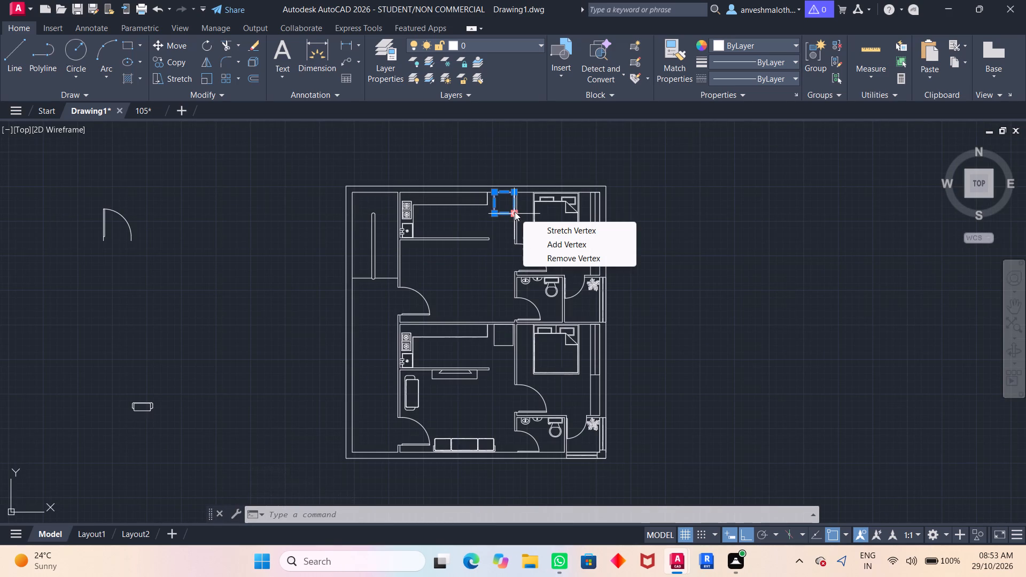
scroll(497, 374, "up", 5)
middle_click_drag(340, 376, 564, 310)
left_click(595, 306)
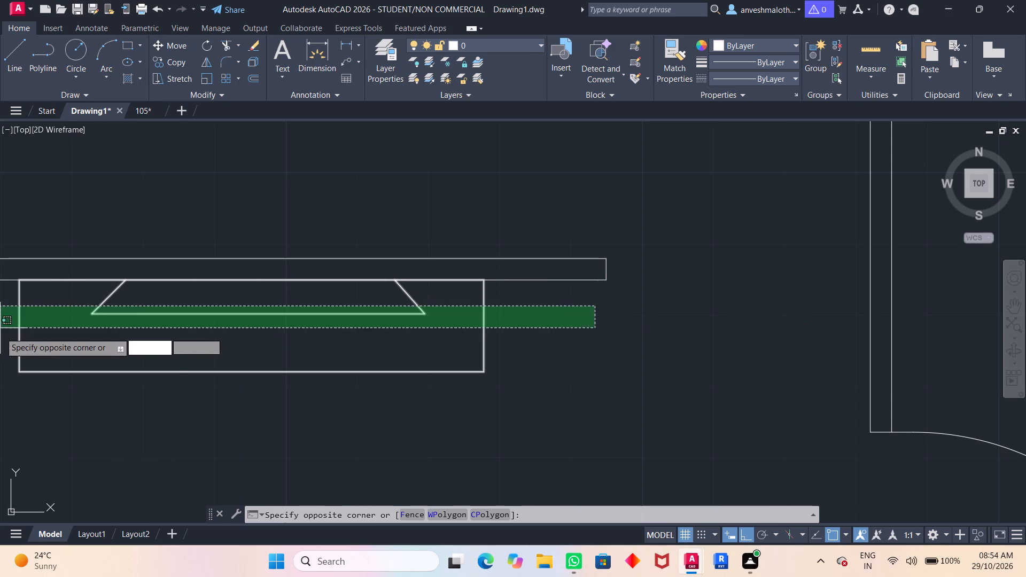
left_click(12, 394)
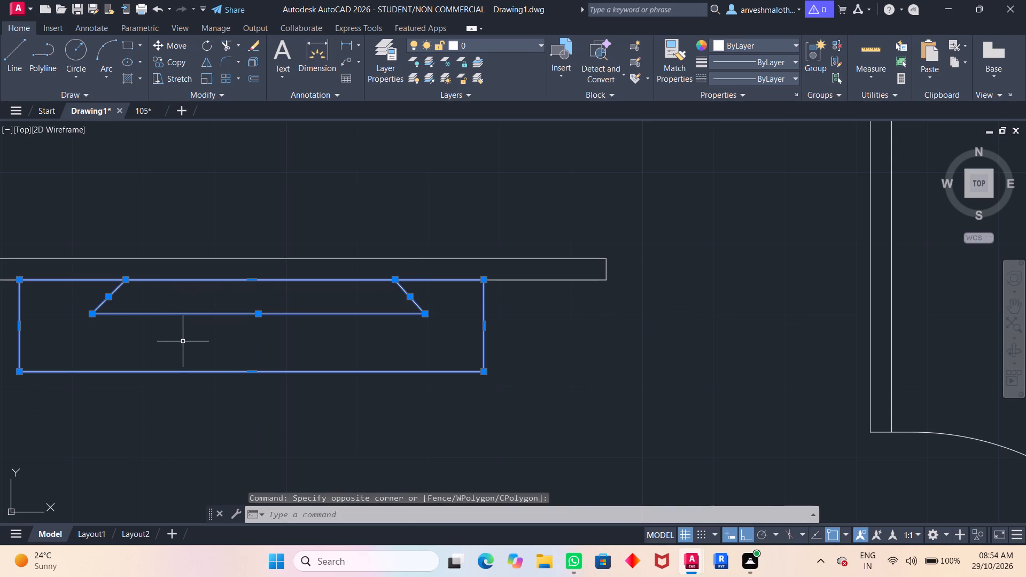
key("ctrl+c")
key("ctrl+v")
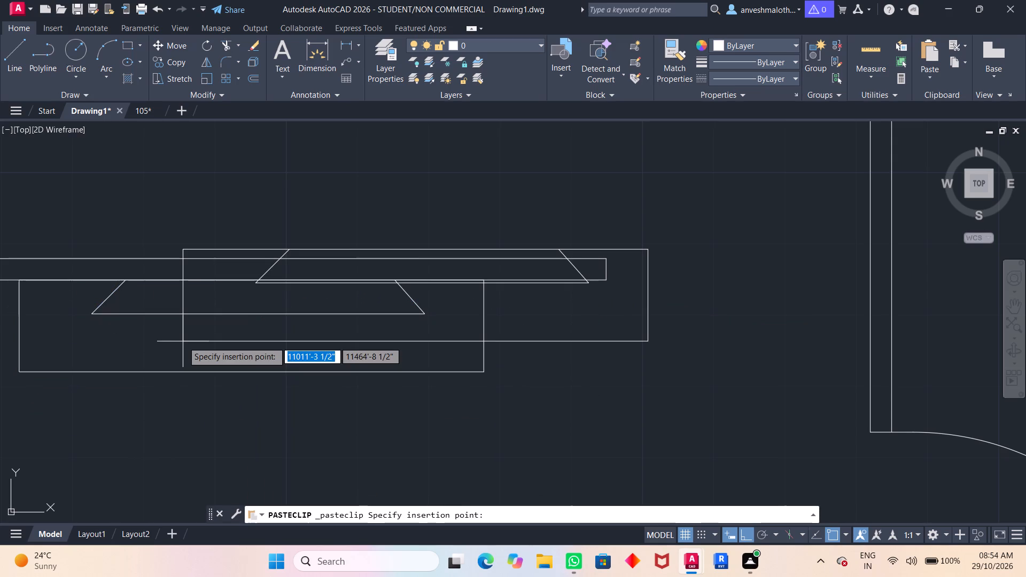
scroll(192, 337, "down", 2)
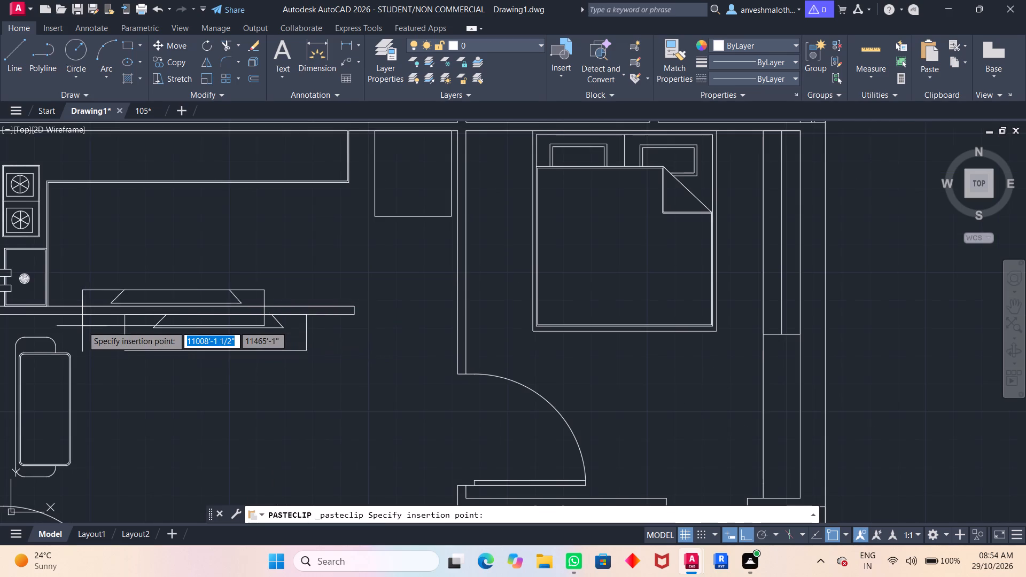
scroll(82, 326, "down", 2)
middle_click_drag(82, 326, 547, 412)
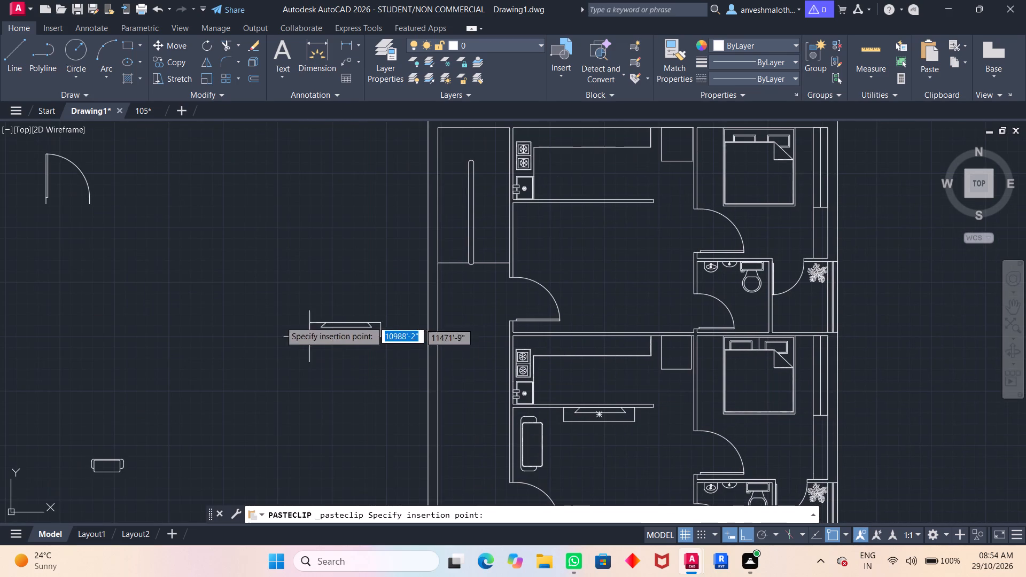
left_click(255, 315)
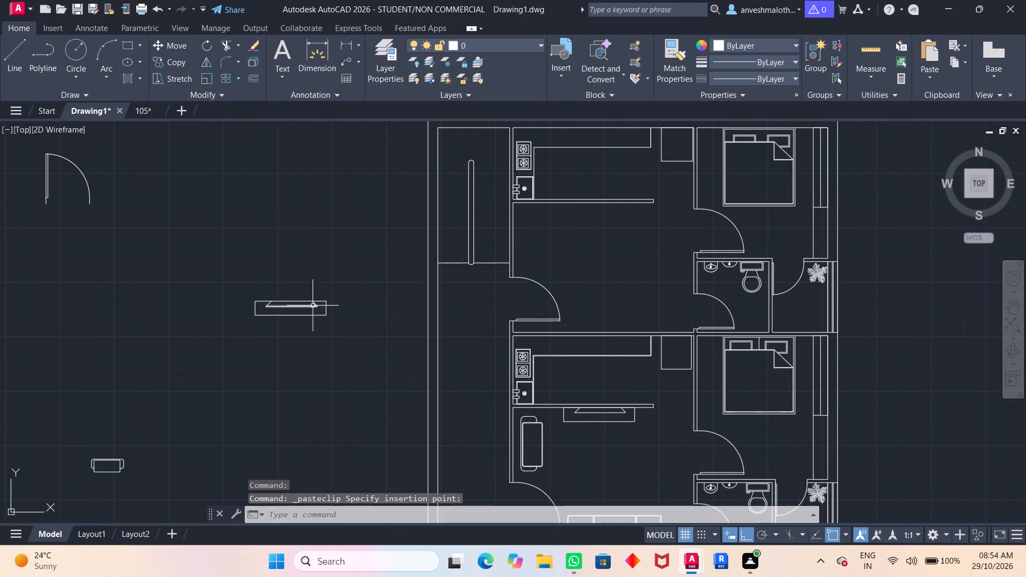
Move the pasted wall unit by its northeast corner against the north kitchen partition's underside, vertically aligned with the south unit, with ortho off.
left_click_drag(365, 305, 368, 301)
left_click_drag(368, 301, 368, 300)
left_click(242, 325)
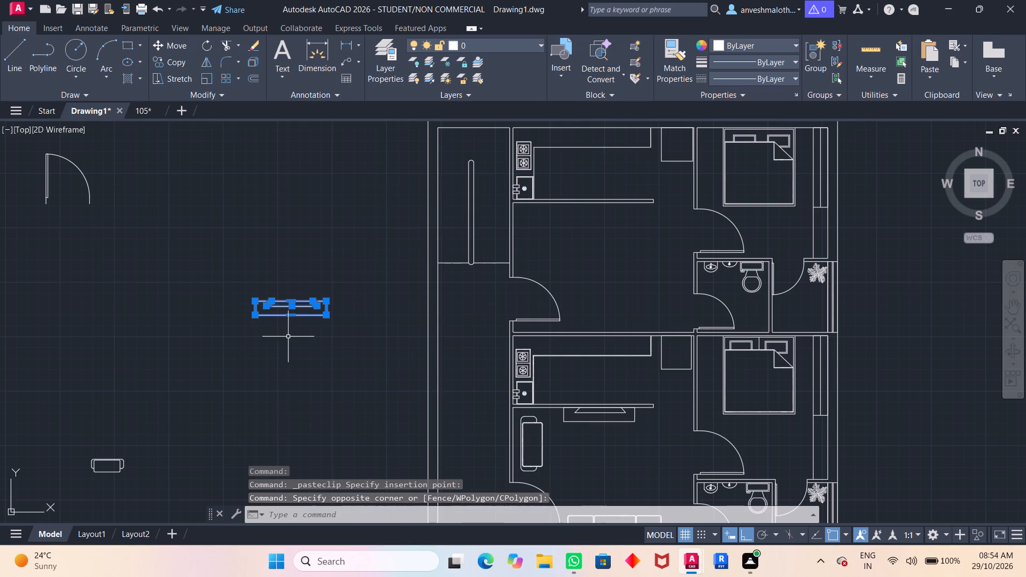
key("m")
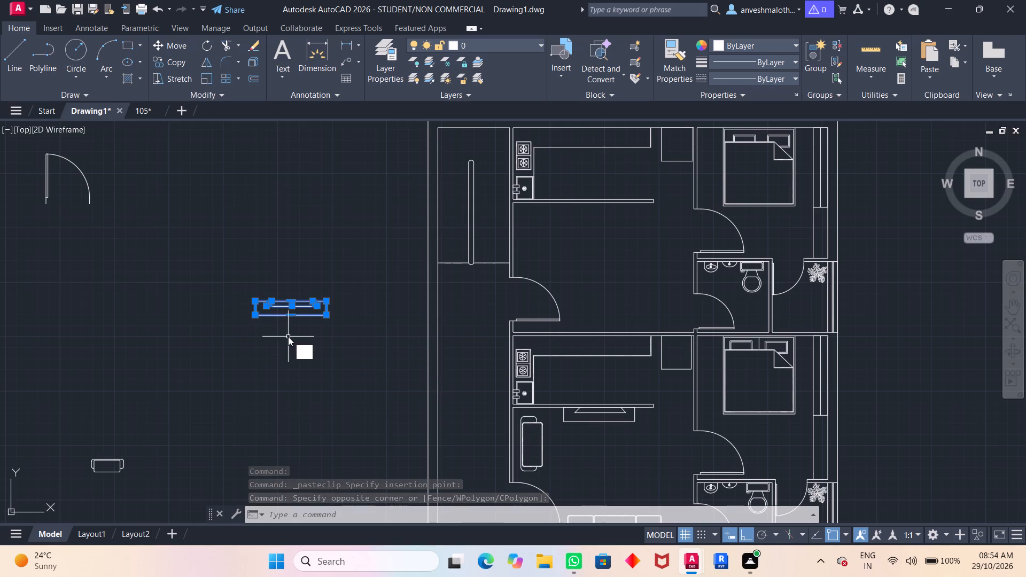
key("Return")
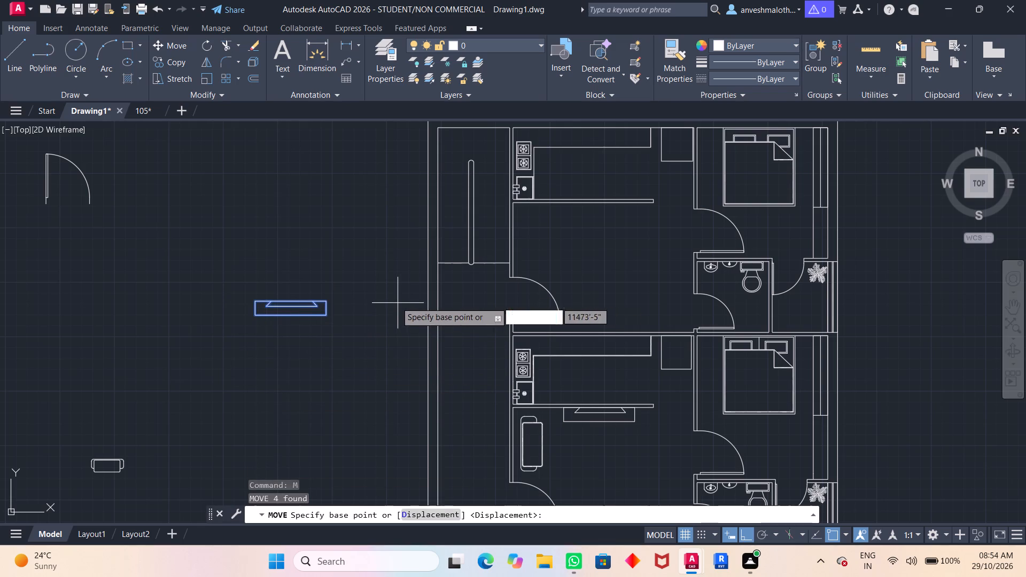
scroll(389, 293, "up", 2)
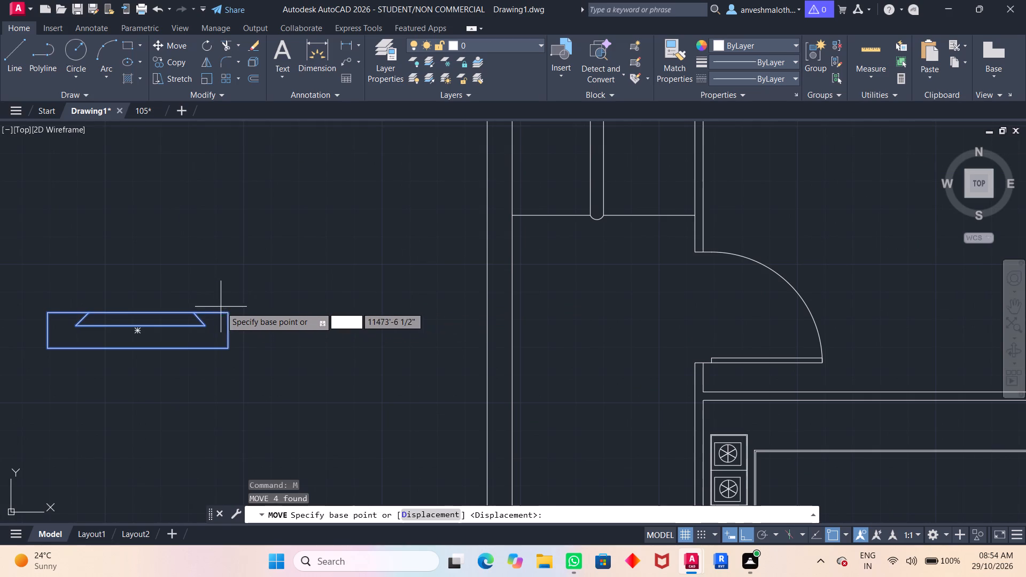
left_click(229, 315)
scroll(750, 252, "down", 2)
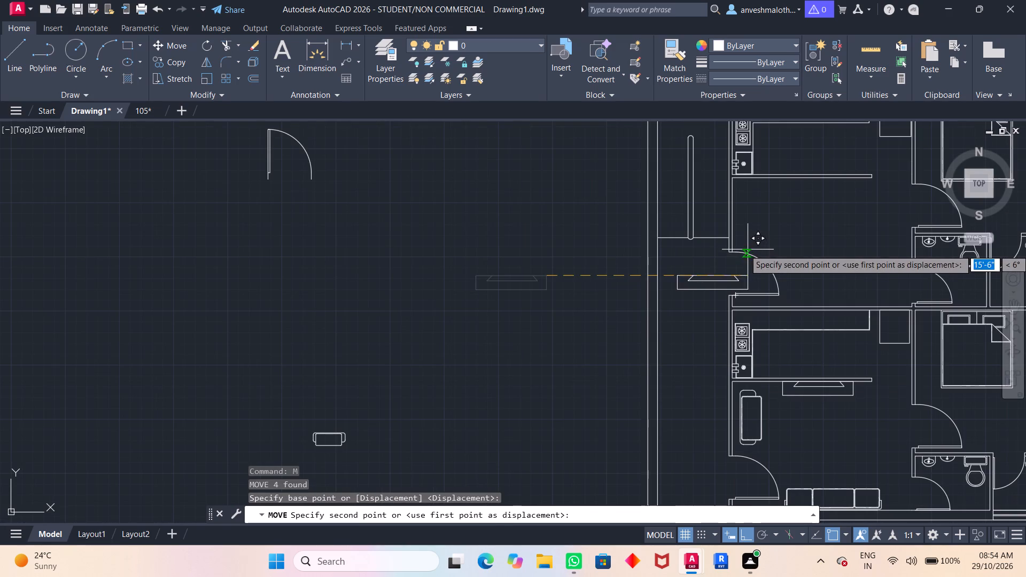
left_click(764, 540)
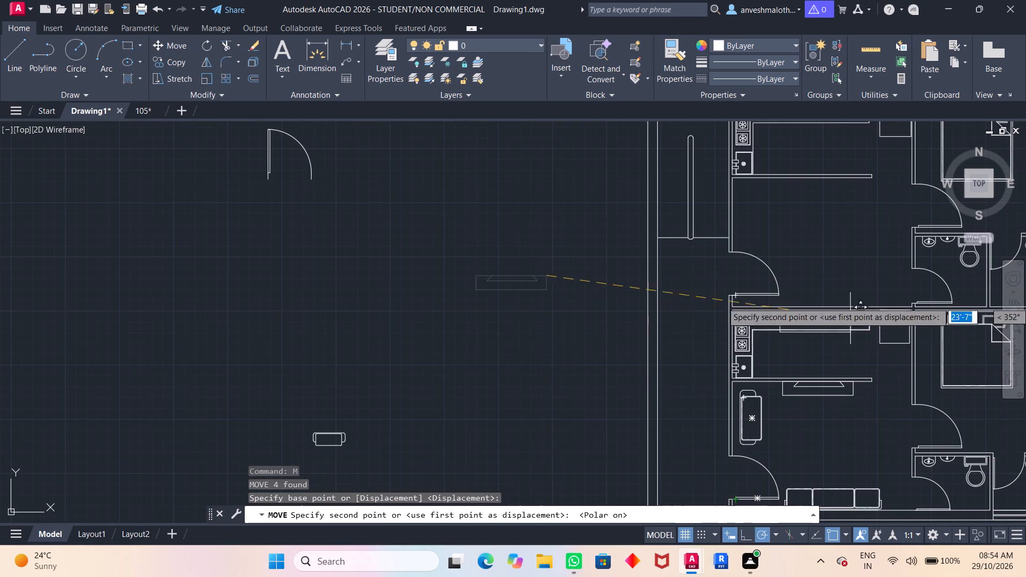
scroll(803, 181, "up", 1)
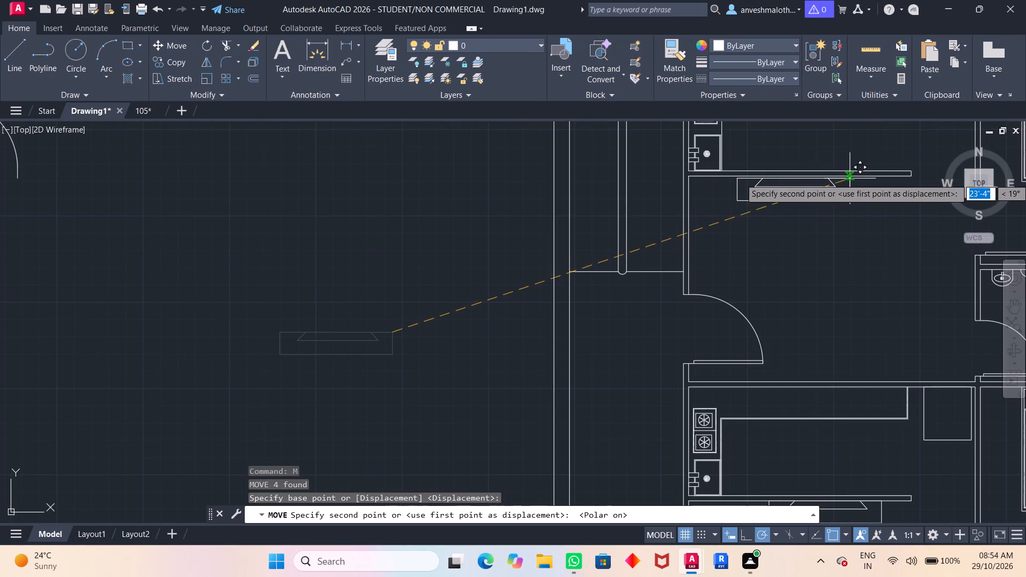
scroll(849, 175, "up", 4)
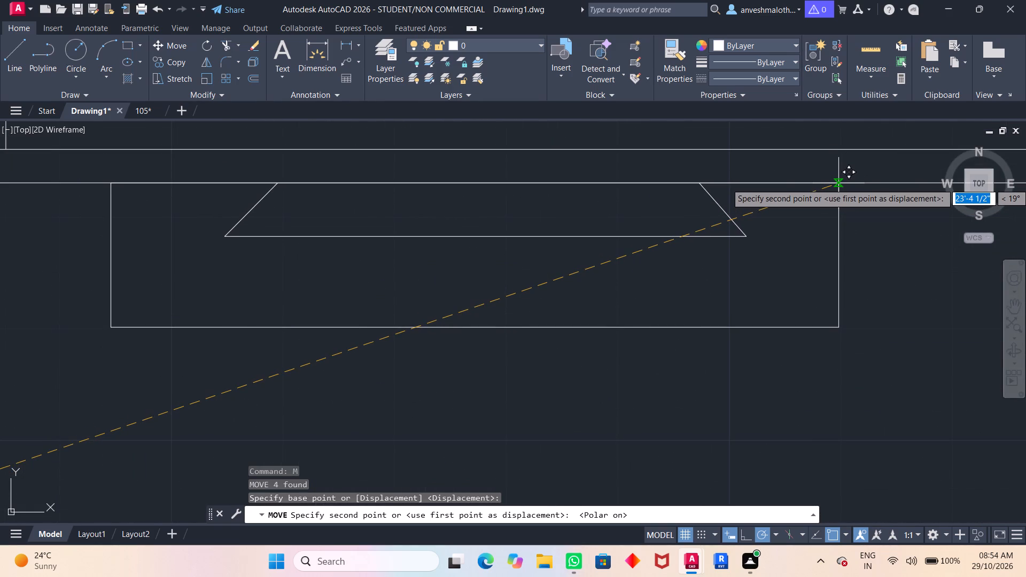
scroll(838, 183, "down", 3)
middle_click_drag(912, 289, 911, 288)
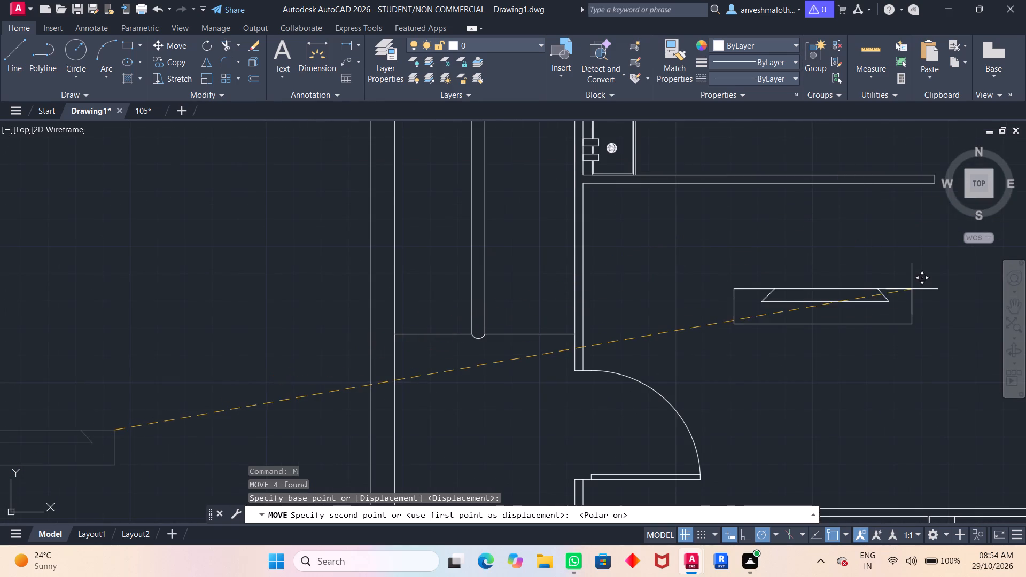
middle_click_drag(911, 288, 580, 112)
scroll(580, 112, "down", 4)
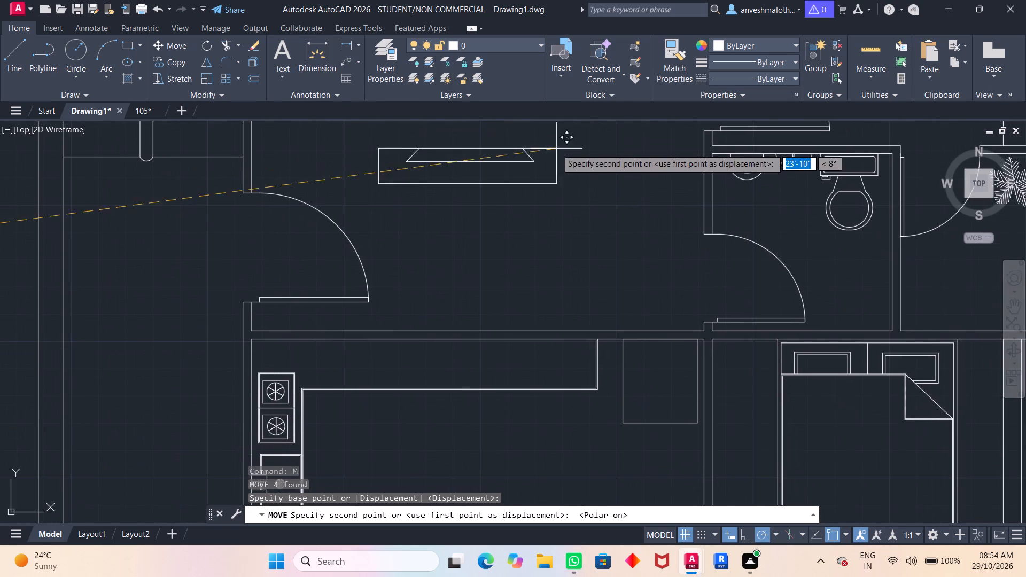
scroll(549, 185, "down", 1)
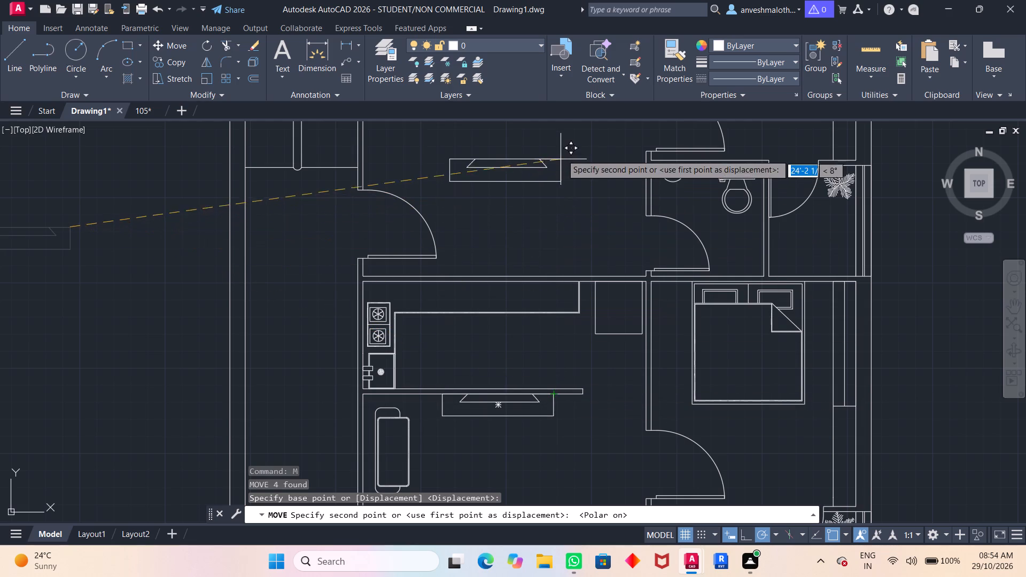
middle_click_drag(562, 152, 540, 268)
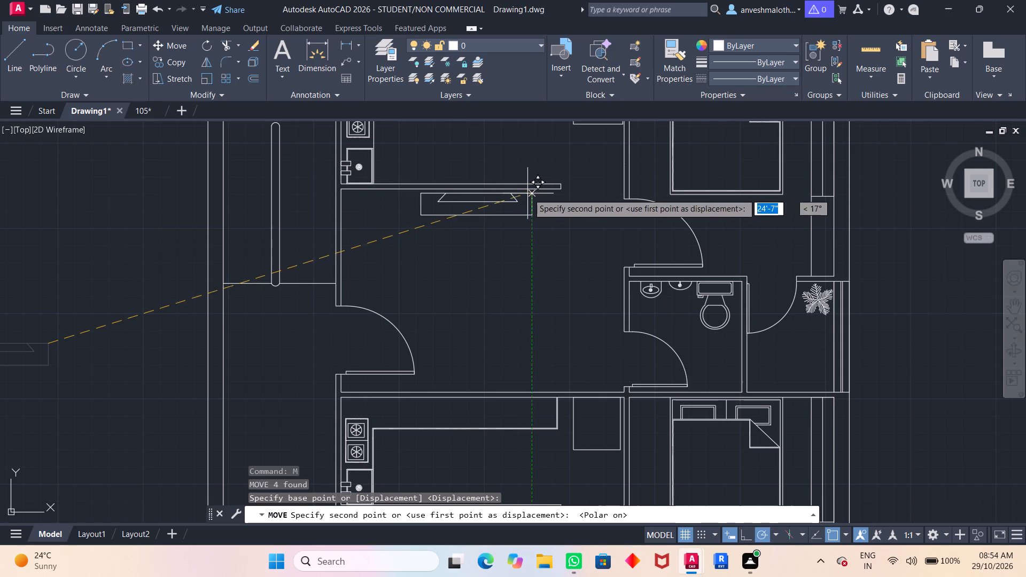
left_click(532, 191)
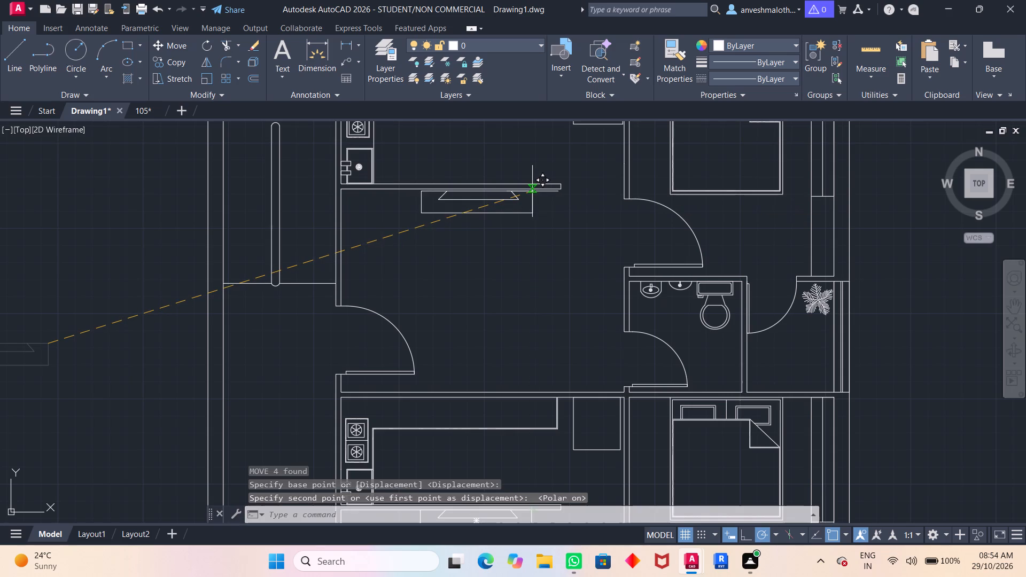
Stretch the west edge of the north living room wall unit's rectangle slightly eastward in two small moves, bringing it nearer the trapezoid.
scroll(577, 210, "down", 1)
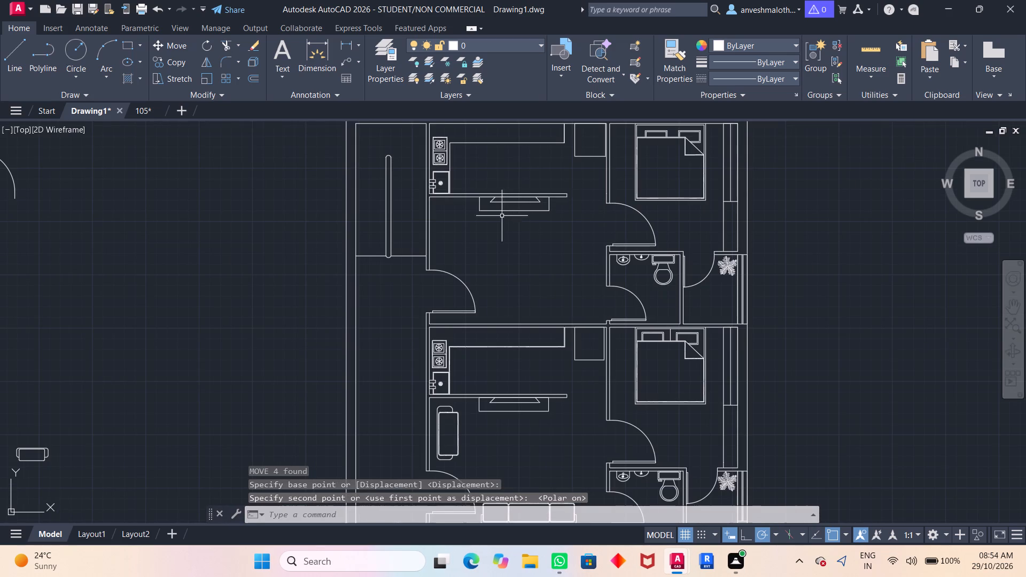
scroll(519, 207, "up", 2)
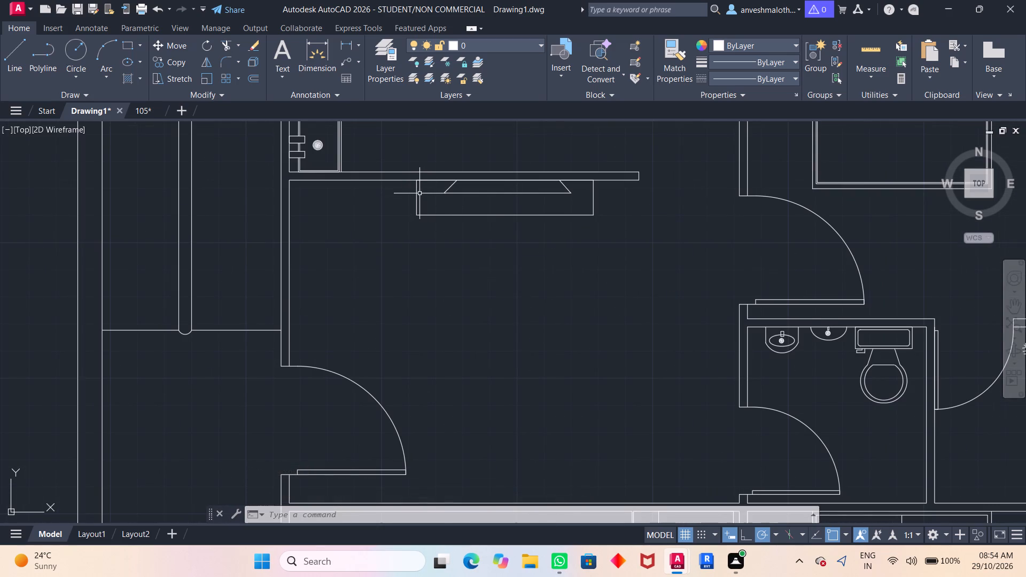
left_click(416, 194)
left_click(416, 194)
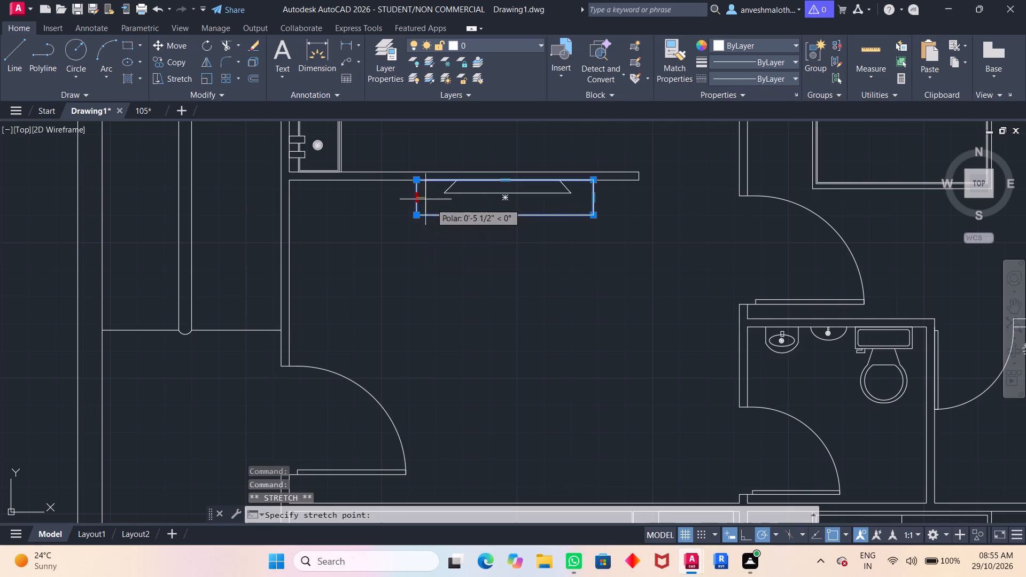
left_click(425, 201)
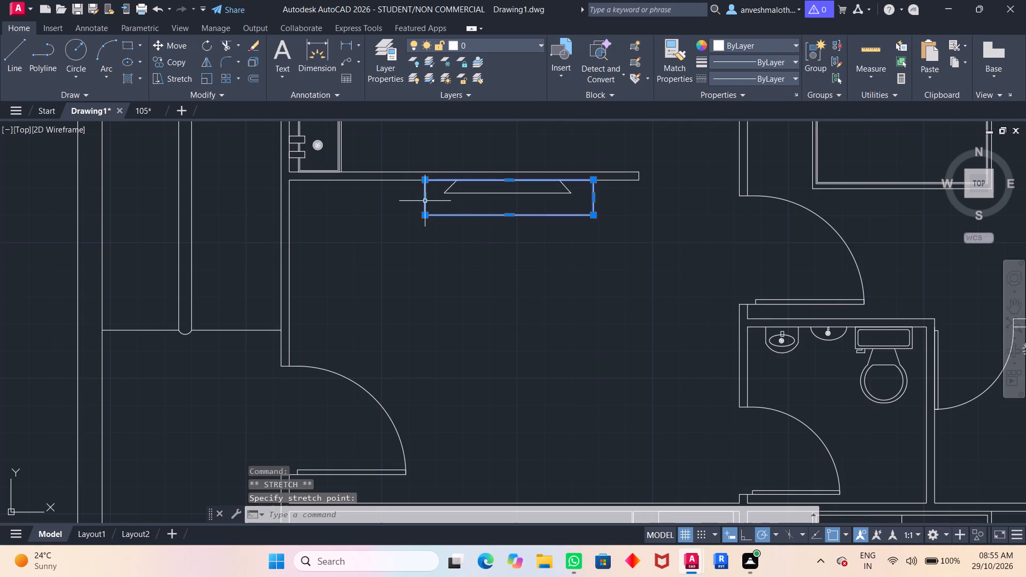
scroll(471, 242, "down", 2)
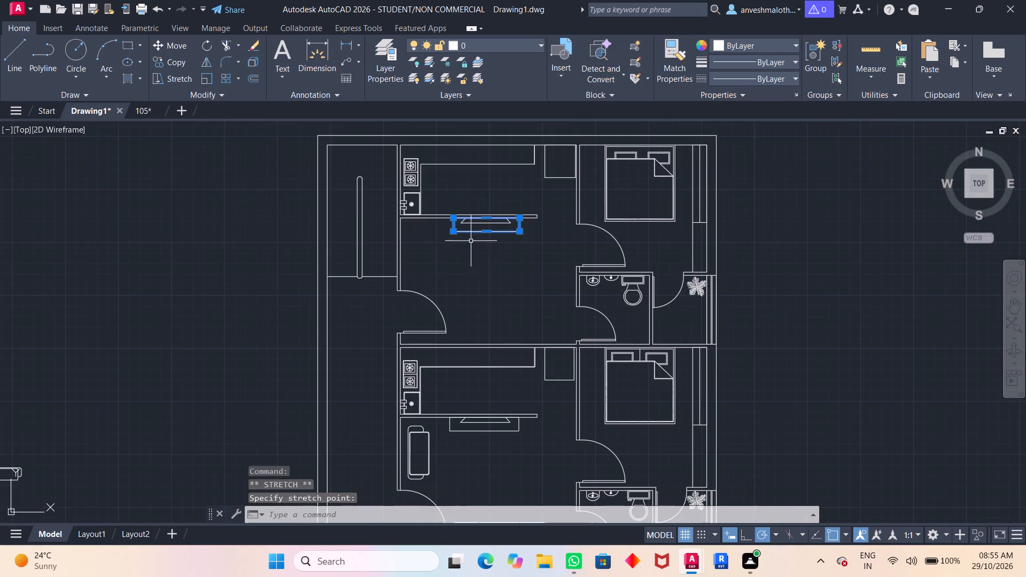
scroll(468, 238, "up", 3)
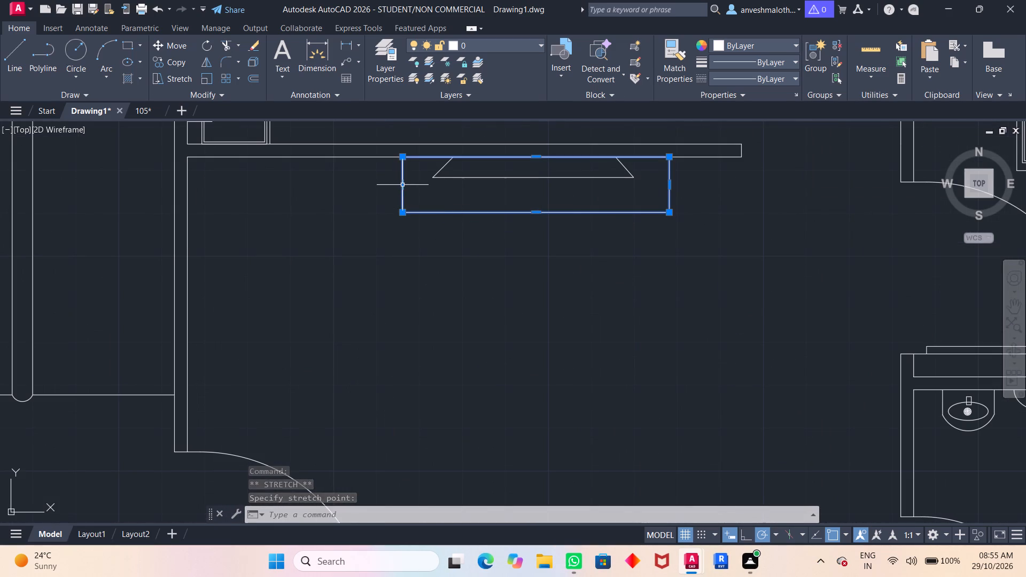
left_click(405, 184)
left_click(405, 184)
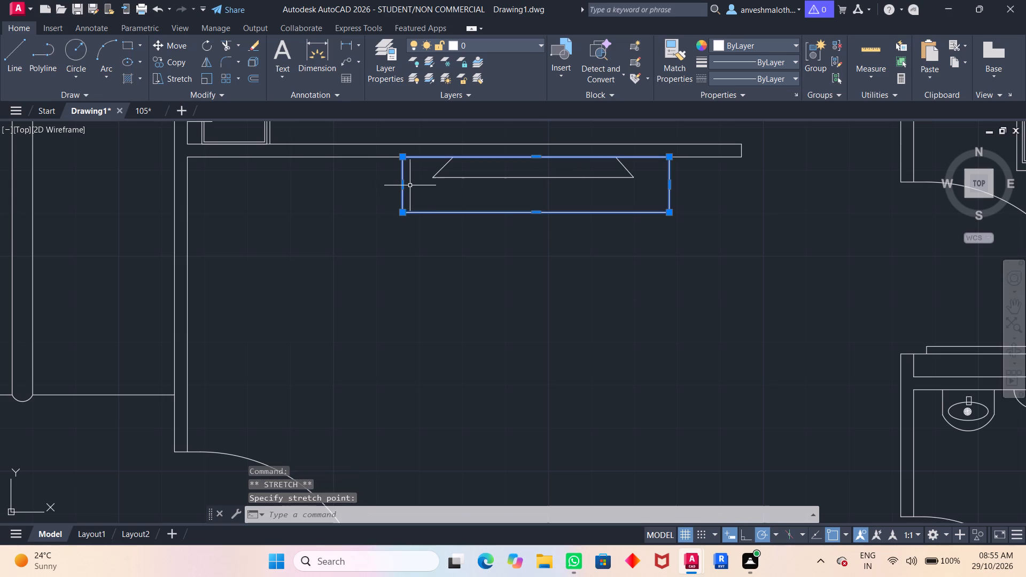
left_click(403, 186)
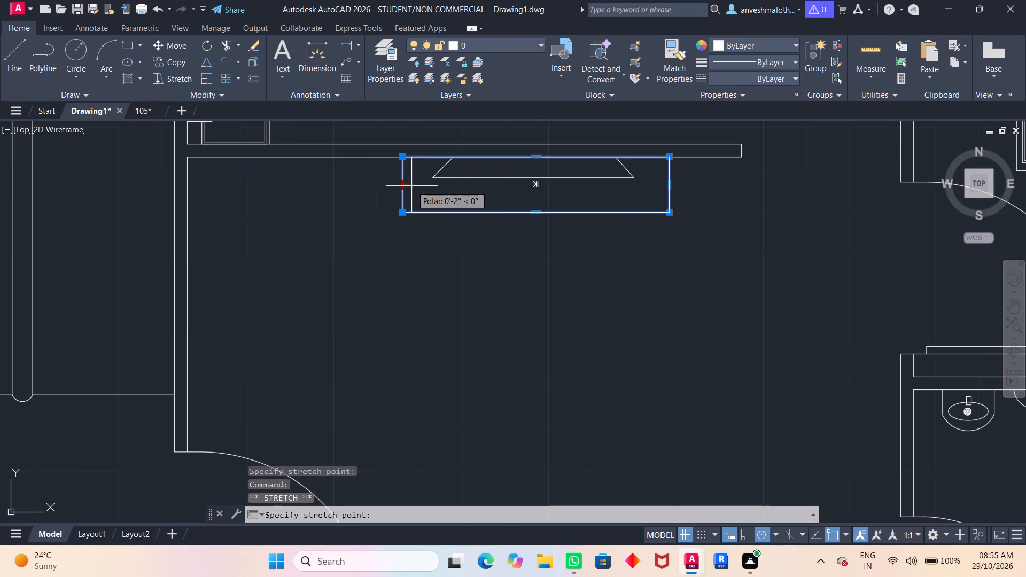
left_click(410, 185)
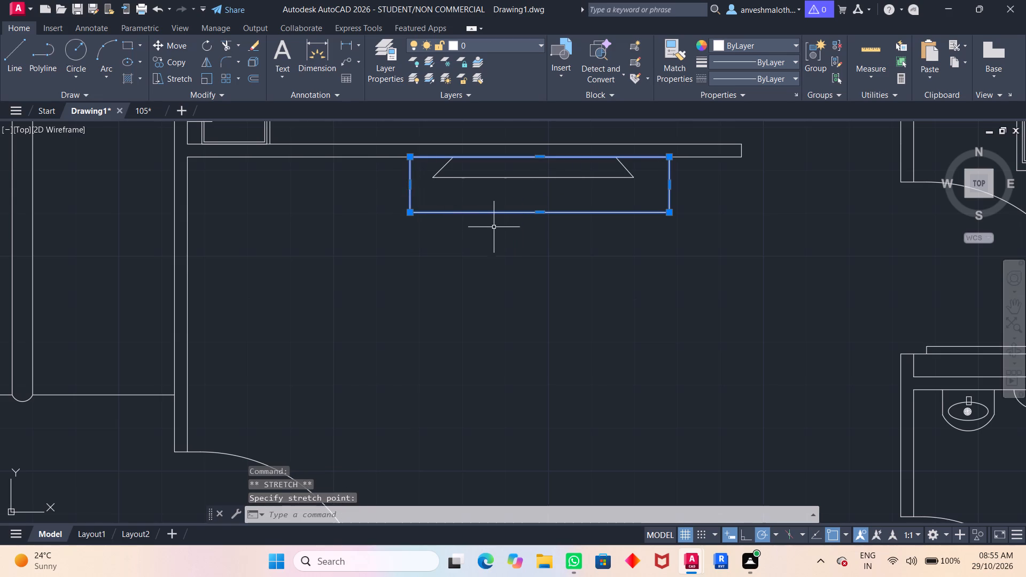
Stretch the west edge of the south living room wall unit's rectangle about 3 1/2" eastward.
scroll(494, 231, "down", 1)
middle_click_drag(519, 302, 542, 192)
scroll(522, 307, "down", 1)
middle_click_drag(528, 338, 546, 245)
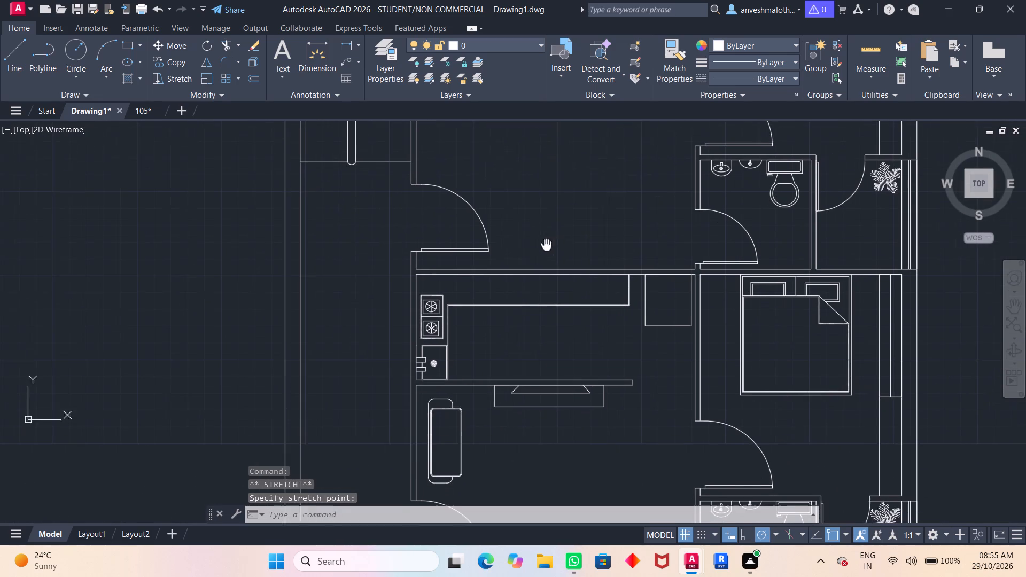
left_click(496, 393)
scroll(494, 395, "up", 4)
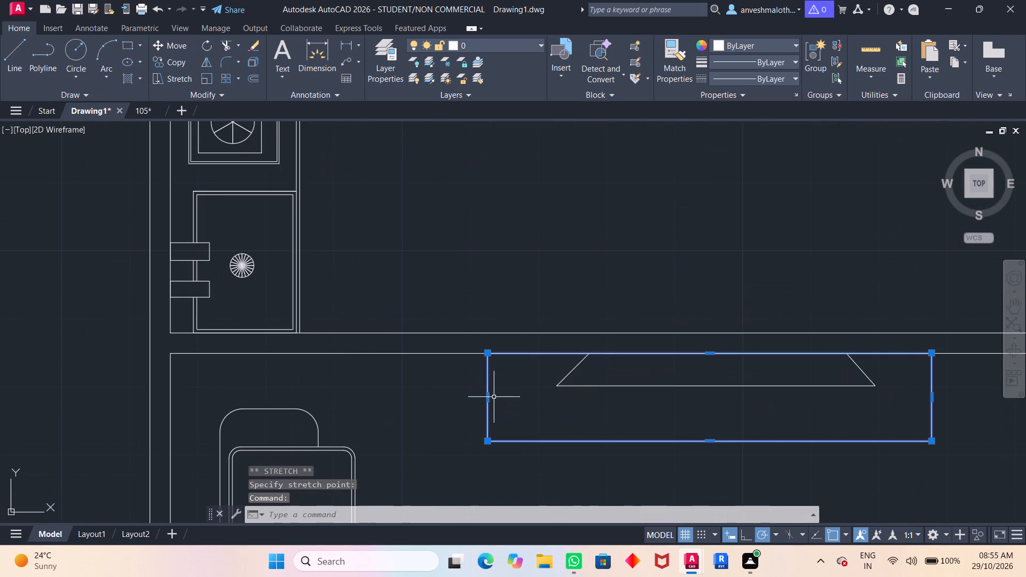
left_click(487, 396)
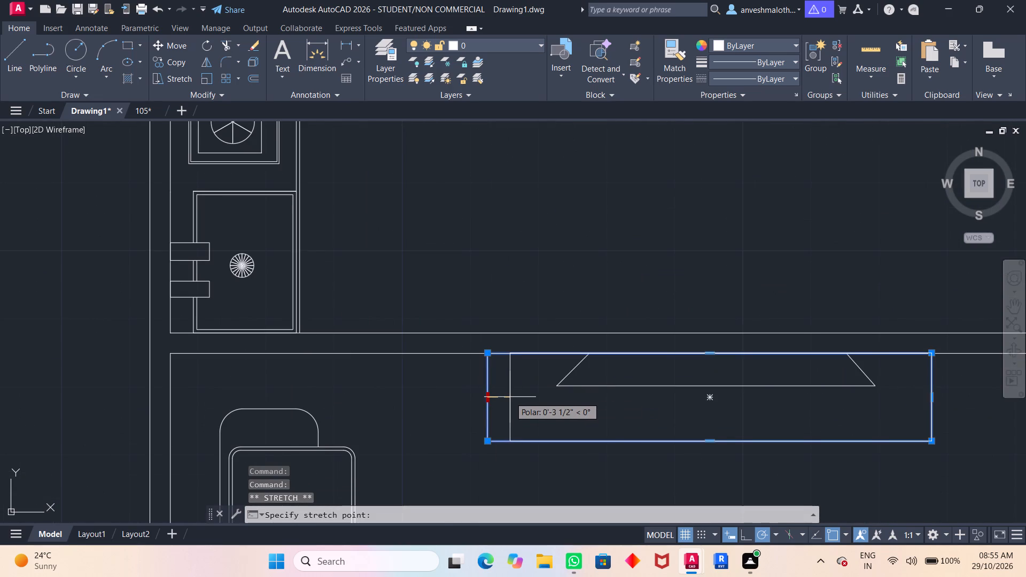
left_click(510, 397)
scroll(518, 395, "down", 3)
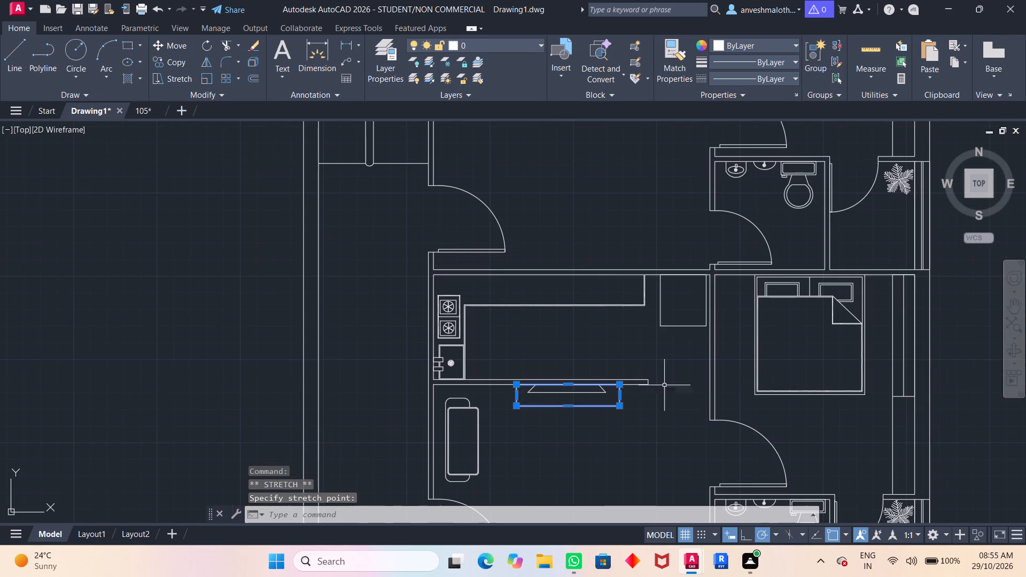
scroll(646, 299, "down", 2)
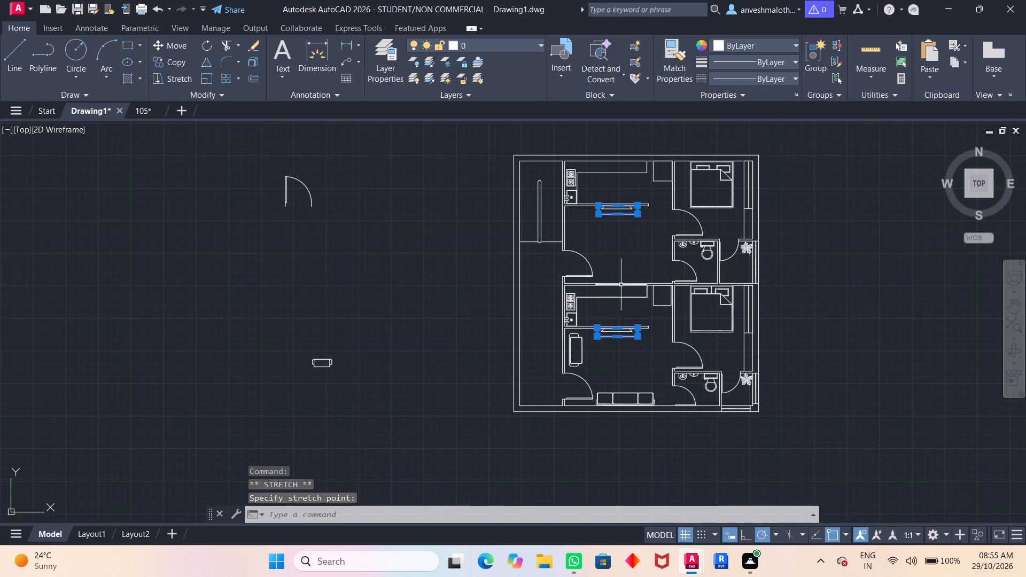
left_click(414, 311)
key("Escape")
key("Escape")
key("Escape")
key("Escape")
key("Escape")
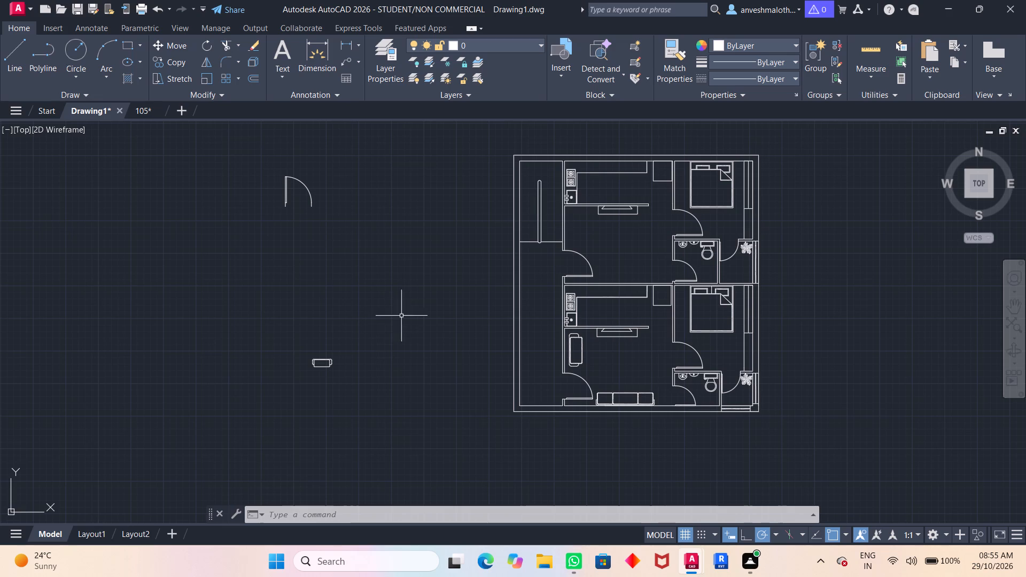
Offset the southern boundary line of the staircase's west flight 2' northward to form the first tread line.
scroll(532, 232, "up", 3)
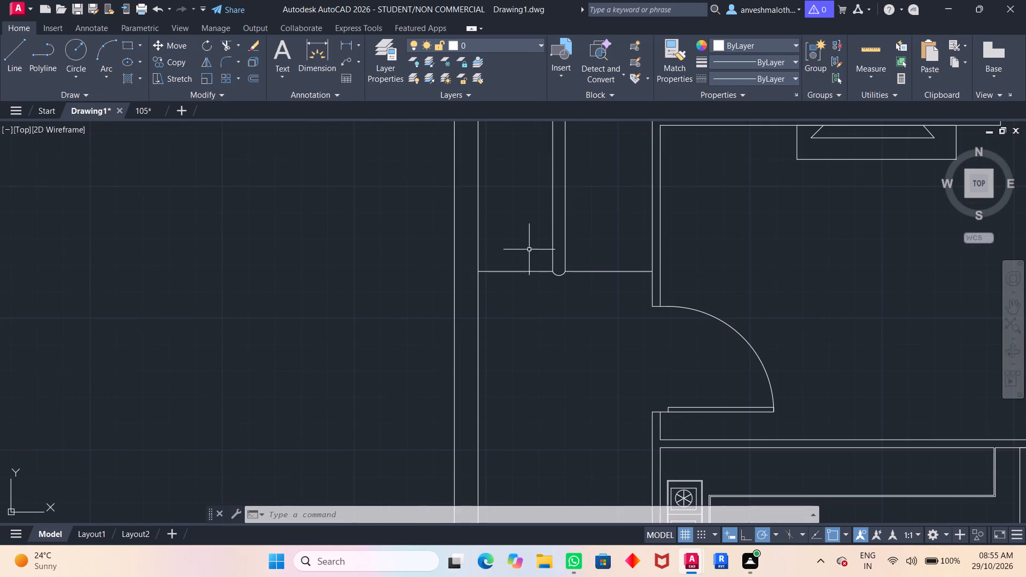
left_click(519, 273)
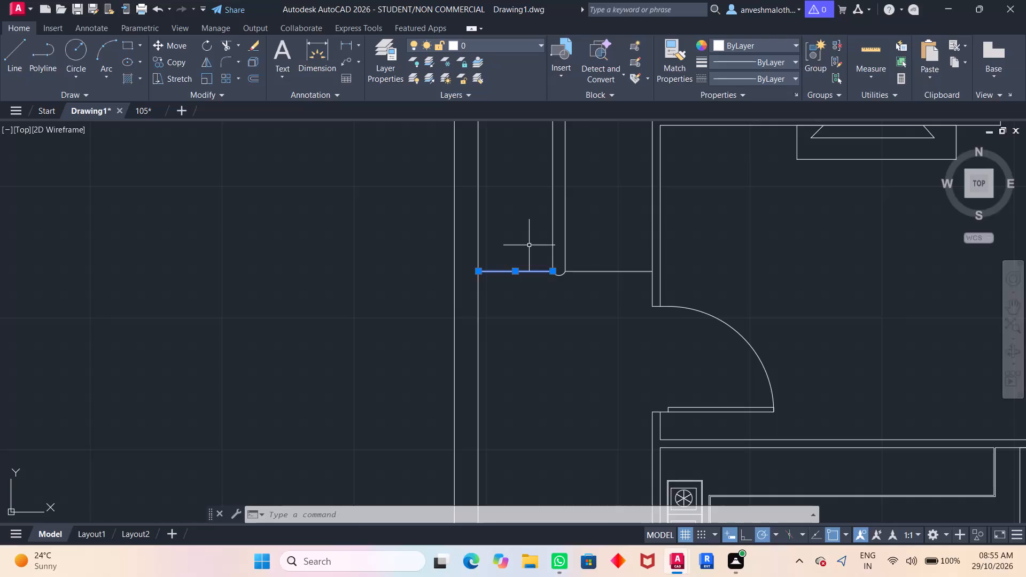
key("o")
key("Return")
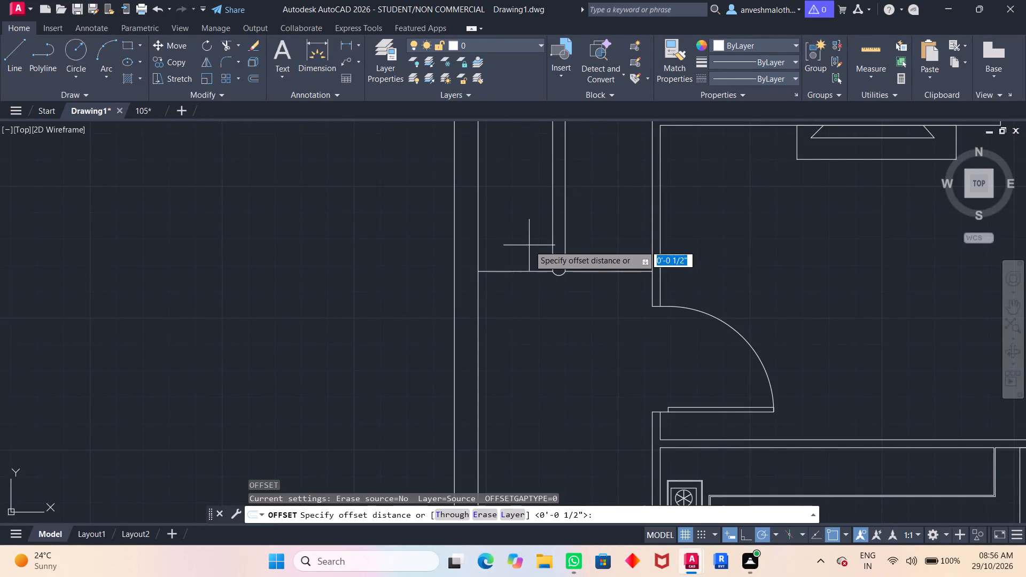
key("2")
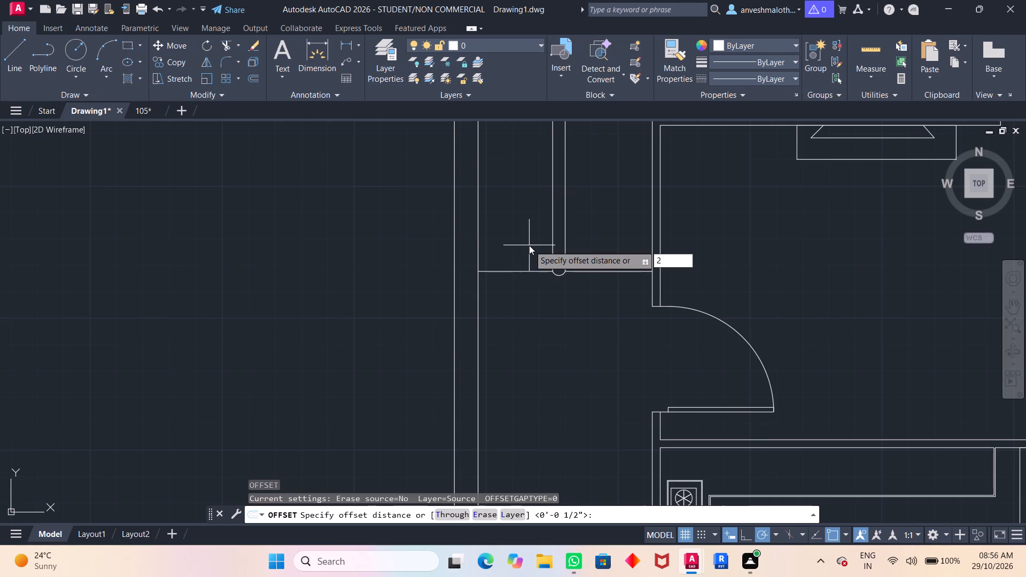
key("apostrophe")
key("Return")
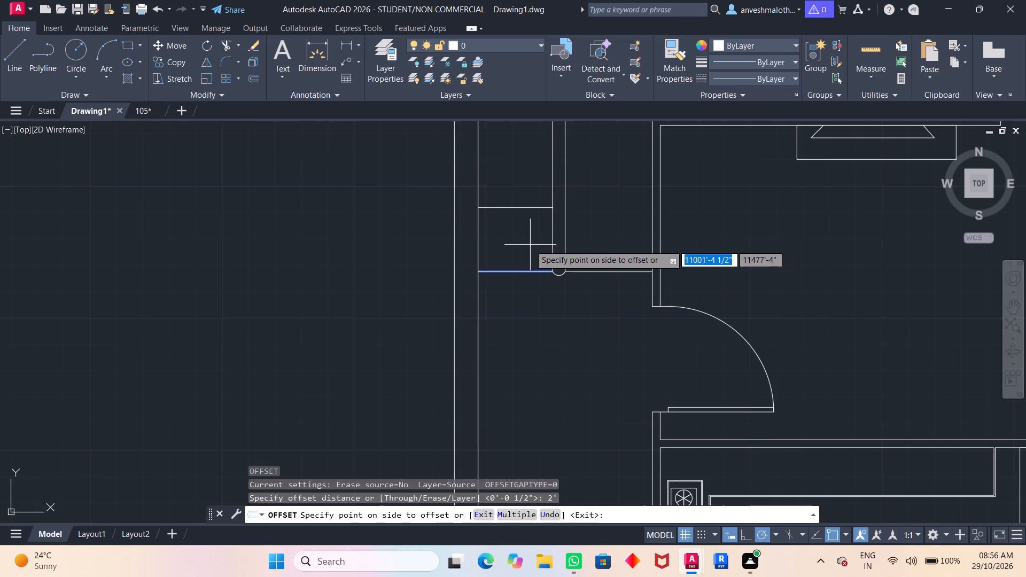
left_click(530, 245)
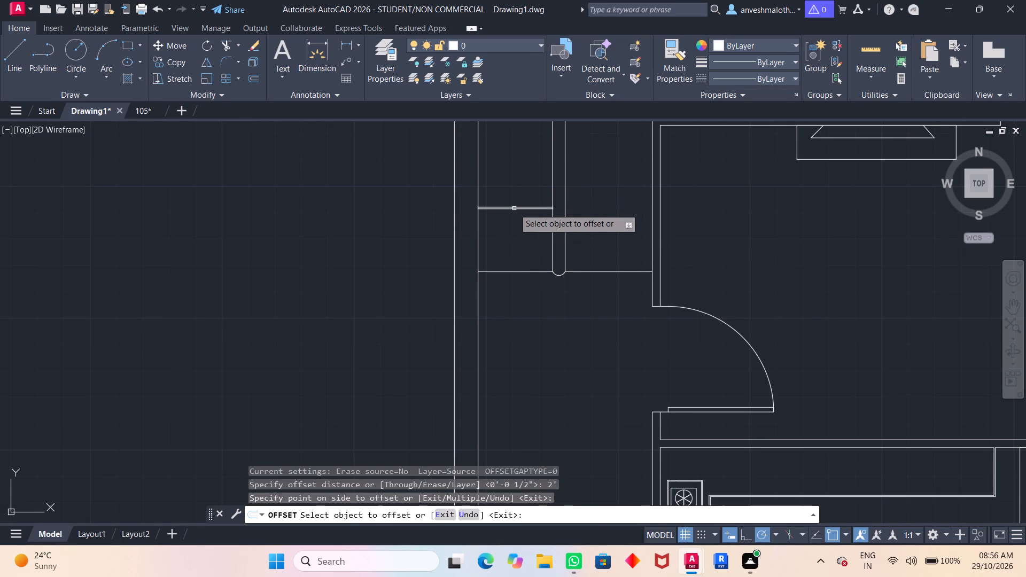
left_click_drag(514, 209, 525, 172)
scroll(525, 172, "down", 1)
middle_click_drag(525, 172, 516, 239)
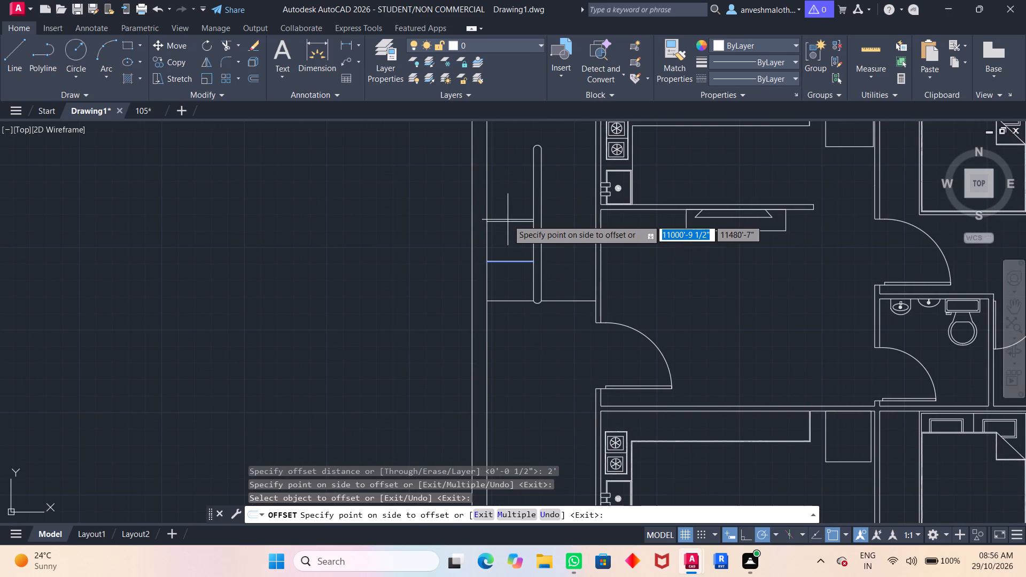
key("space")
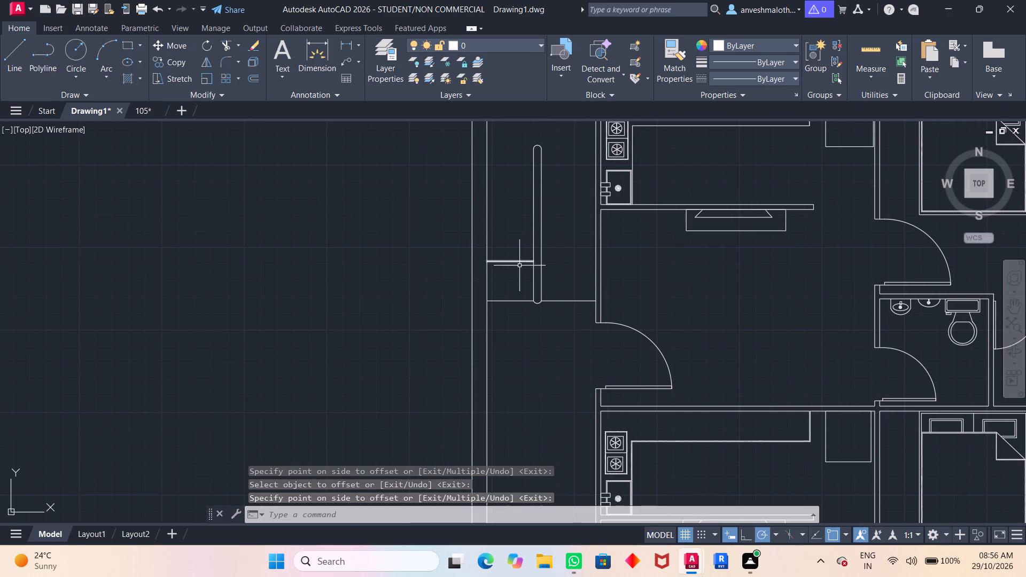
Offset the west flight's first tread line successively northward at 2' spacing, adding three more lines up to the handrail's north end.
key("space")
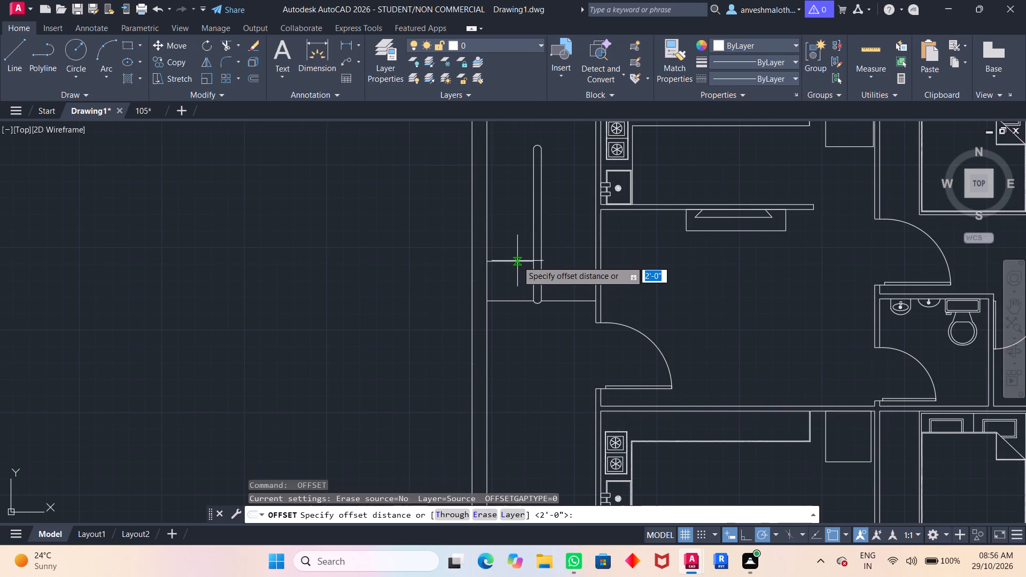
key("space")
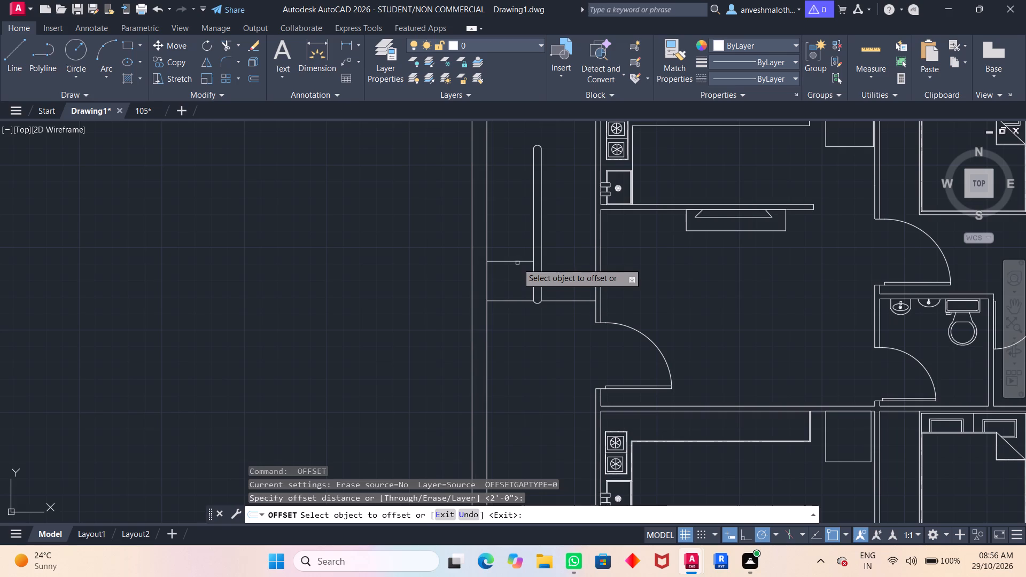
left_click(517, 261)
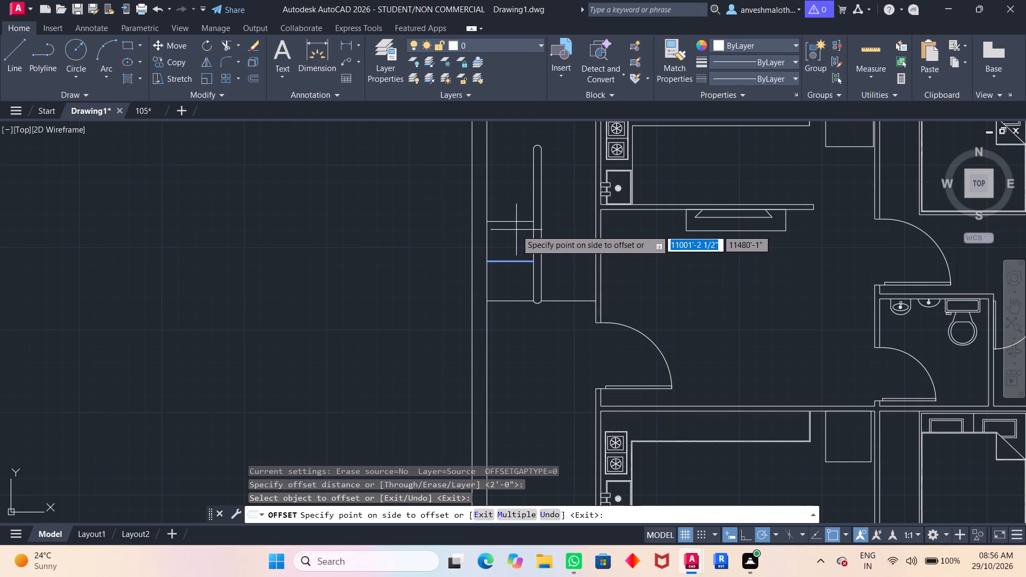
left_click(516, 230)
left_click_drag(514, 221, 512, 185)
left_click(512, 185)
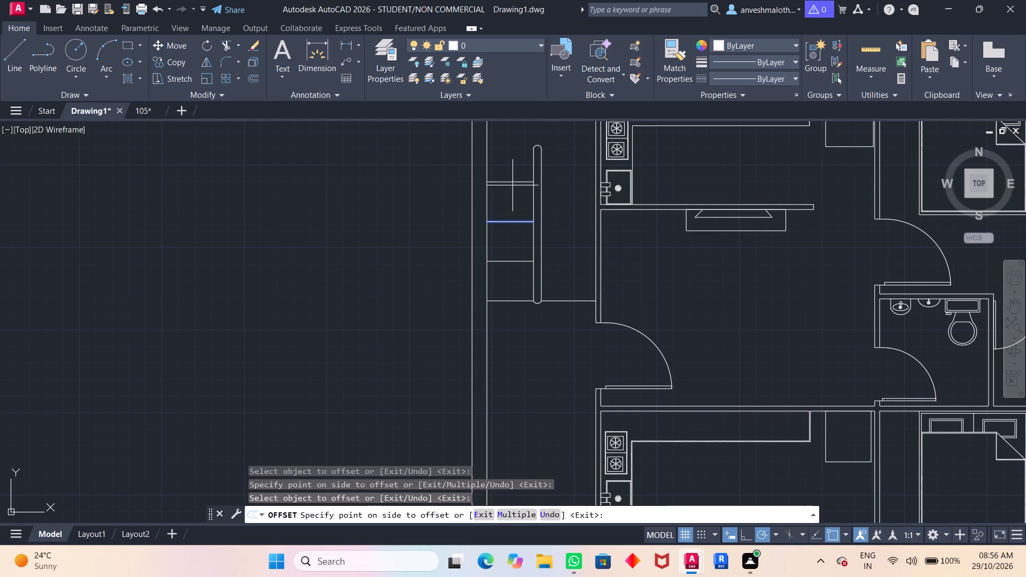
left_click_drag(514, 181, 519, 154)
left_click(519, 154)
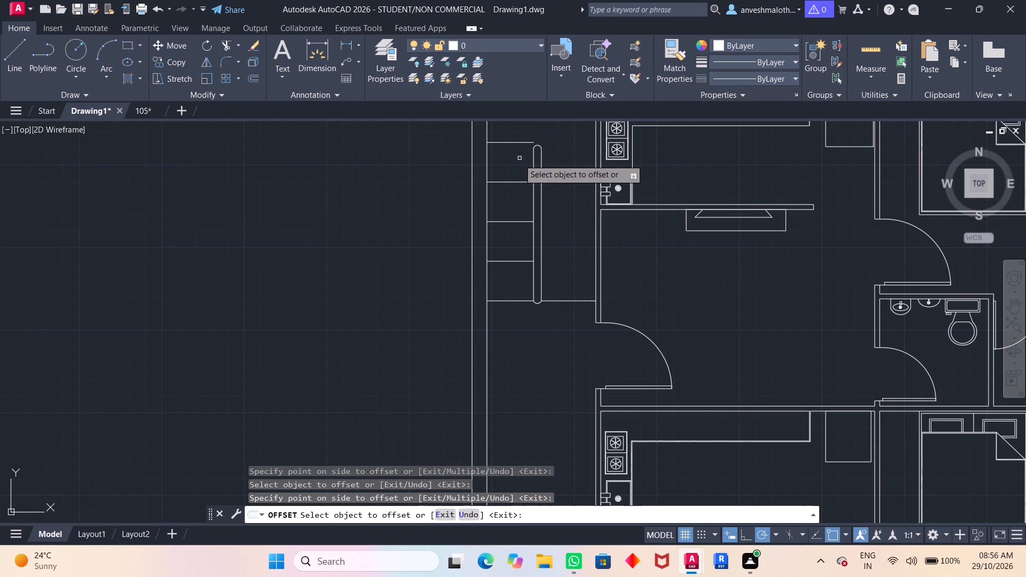
Offset the southern boundary line of the staircase's east flight successively northward at 2' spacing, adding four tread lines.
scroll(520, 168, "down", 1)
middle_click_drag(518, 168, 514, 257)
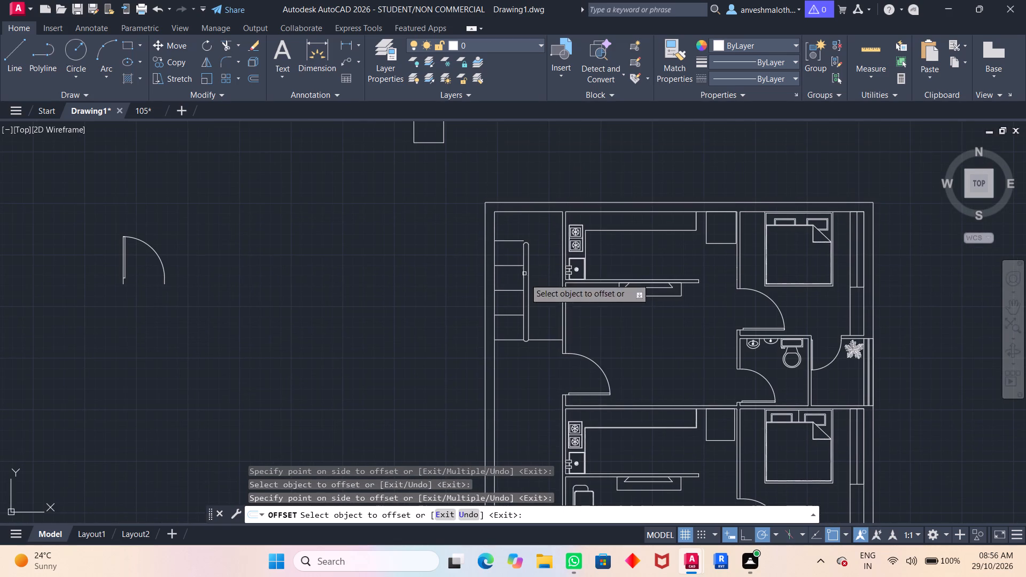
scroll(540, 332, "up", 2)
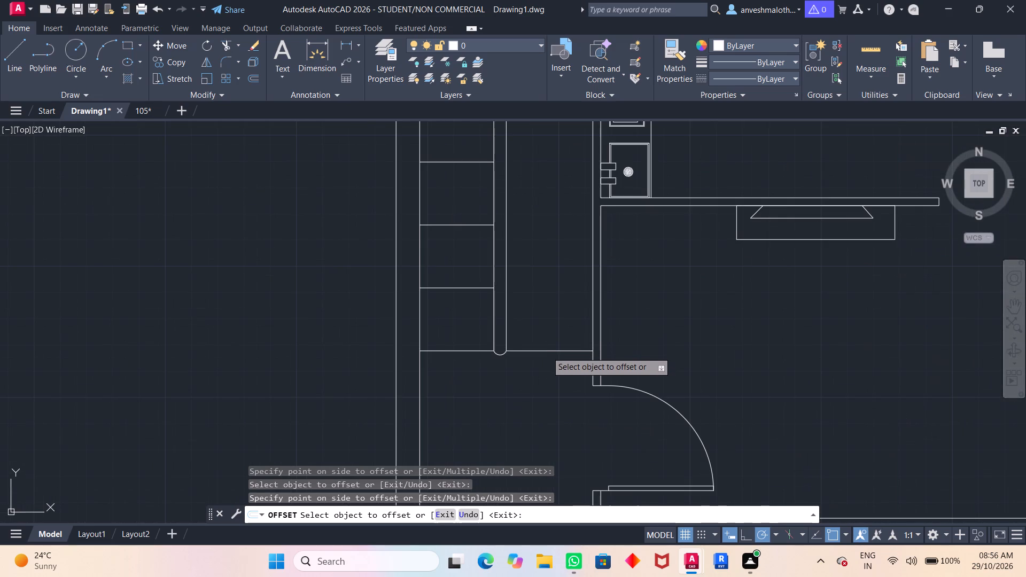
left_click(547, 352)
left_click(533, 284)
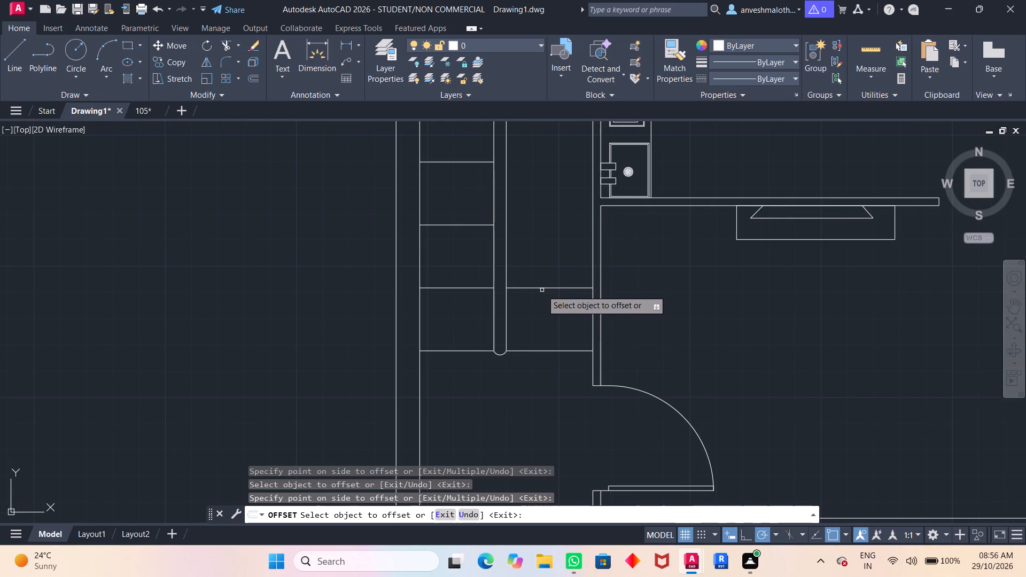
left_click_drag(542, 288, 571, 230)
left_click(571, 230)
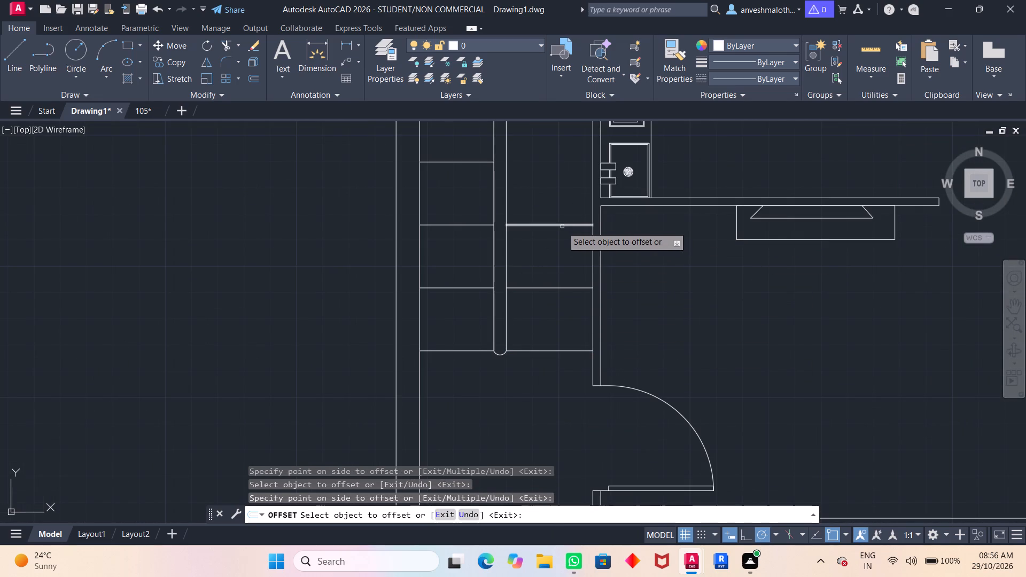
left_click_drag(561, 224, 566, 178)
left_click(566, 178)
middle_click_drag(566, 178, 544, 230)
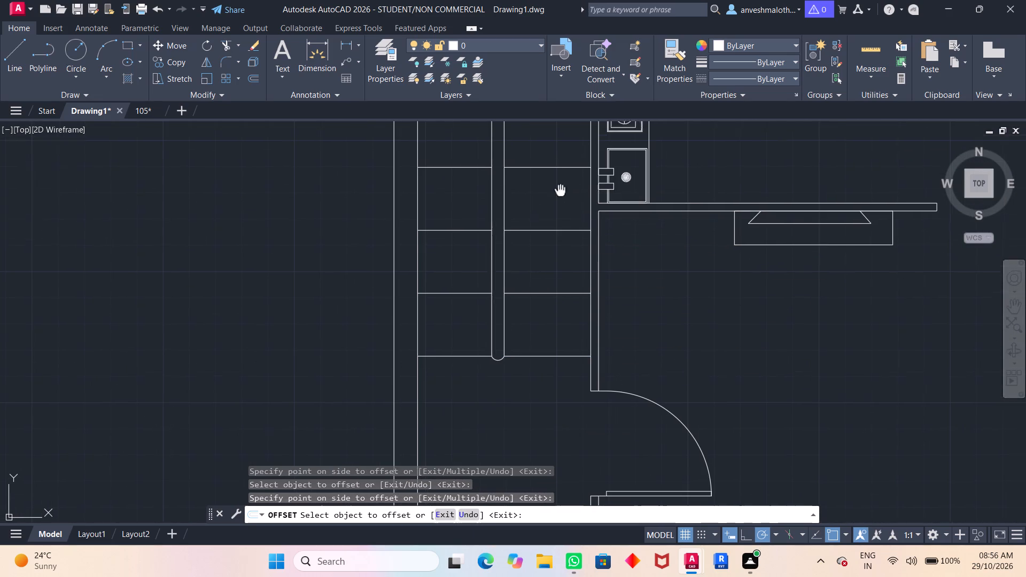
middle_click_drag(544, 230, 518, 275)
left_click_drag(509, 259, 510, 219)
left_click(510, 216)
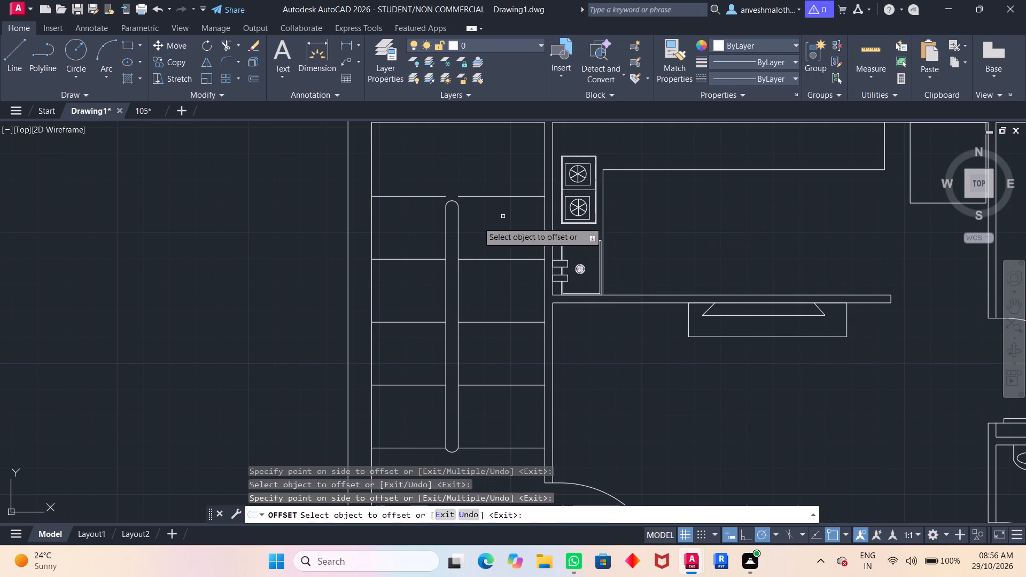
scroll(462, 227, "up", 3)
scroll(462, 227, "down", 2)
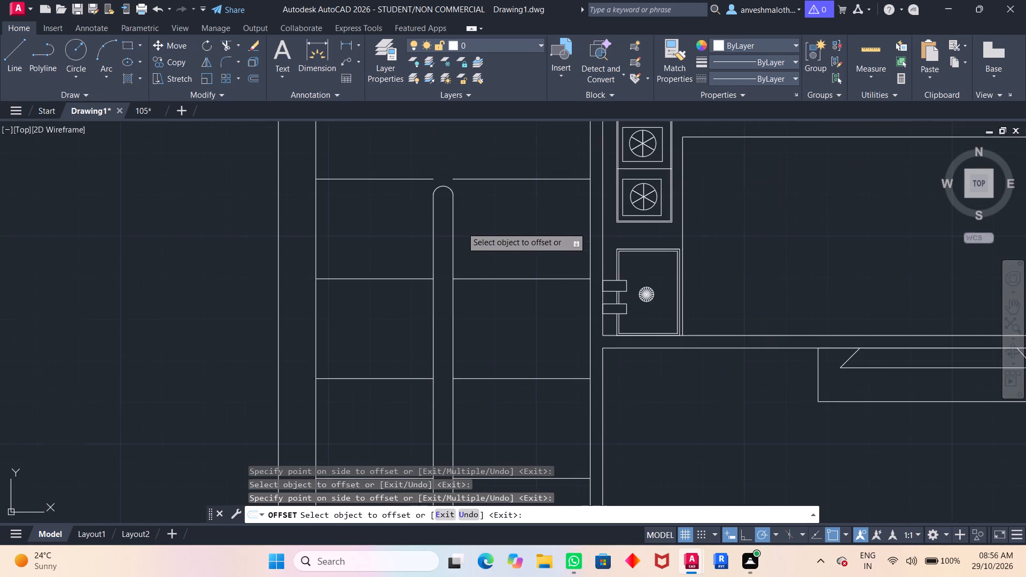
key("space")
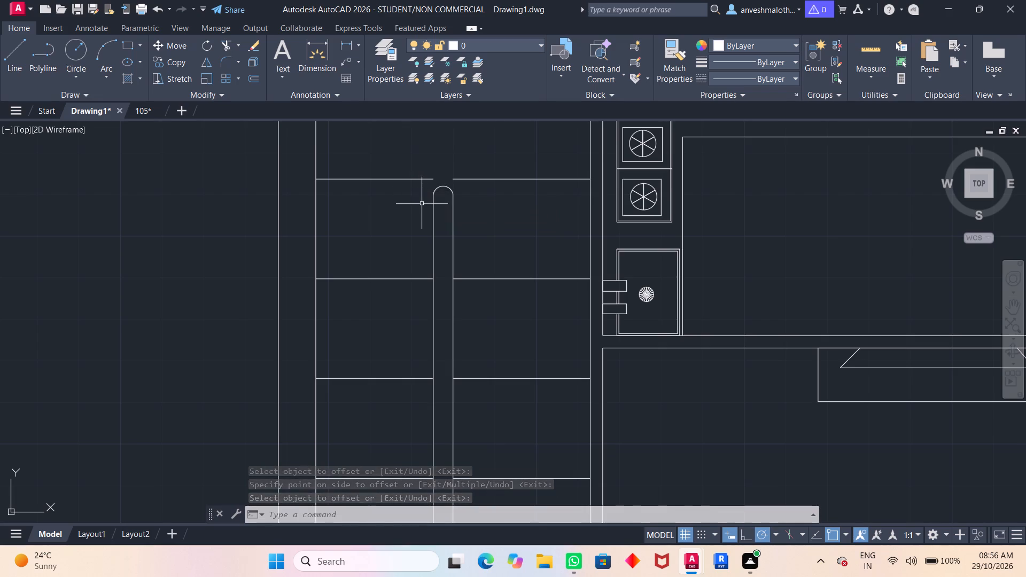
Offset the west flight's four southern lines 1' northward each, placing an intermediate tread line in every gap.
scroll(423, 205, "down", 2)
key("space")
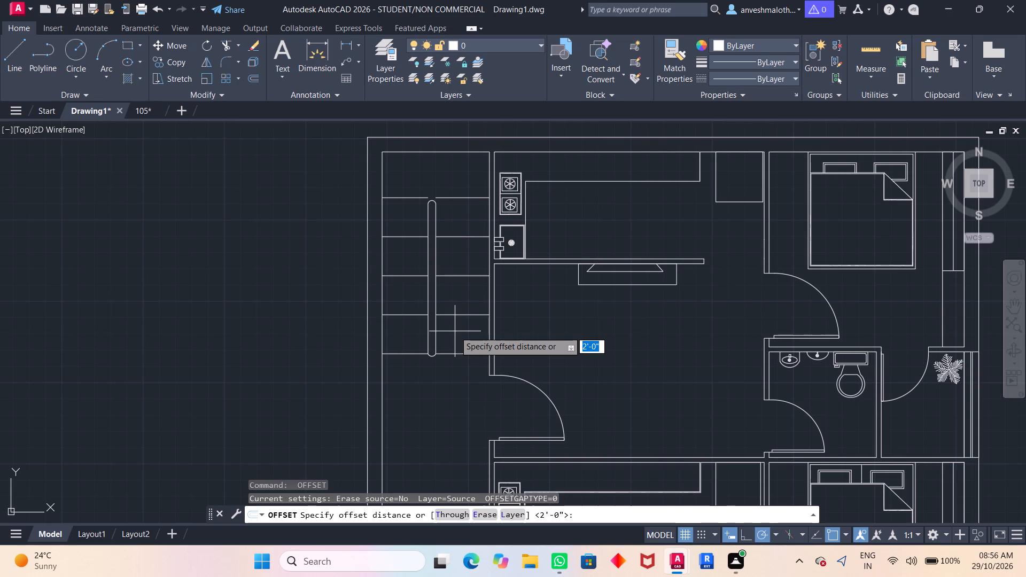
key("1")
key("apostrophe")
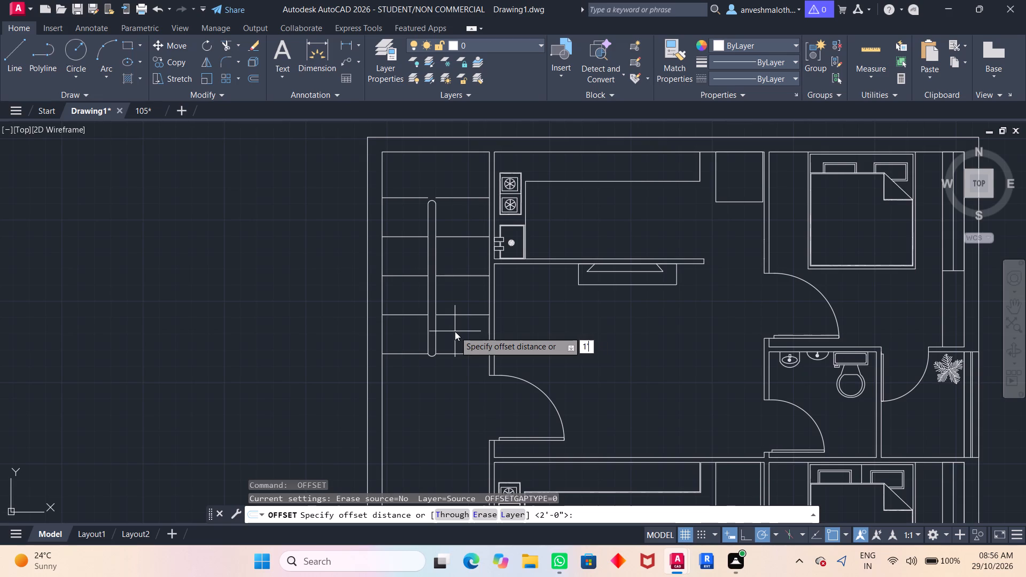
key("Return")
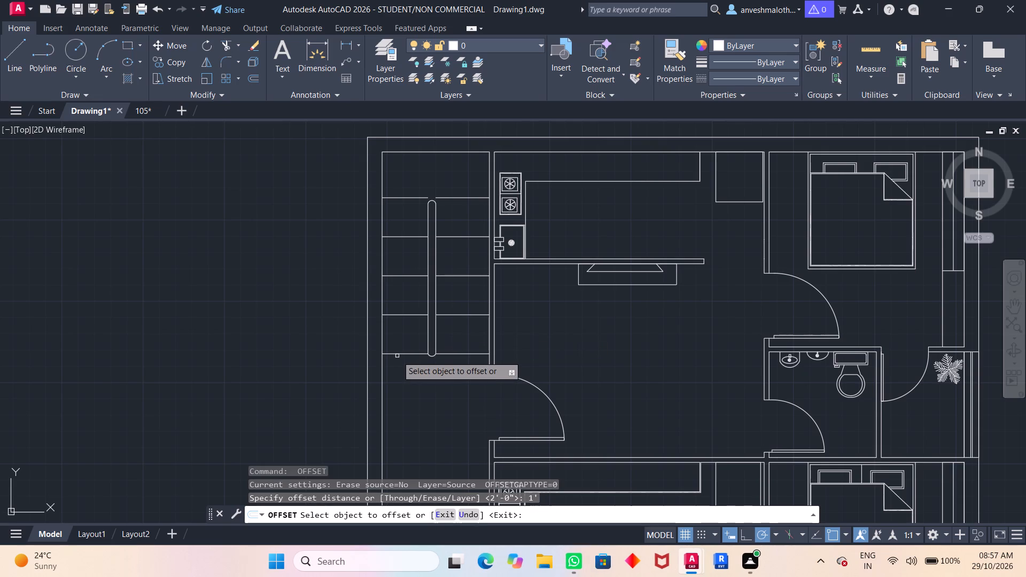
left_click_drag(401, 353, 402, 341)
left_click(402, 341)
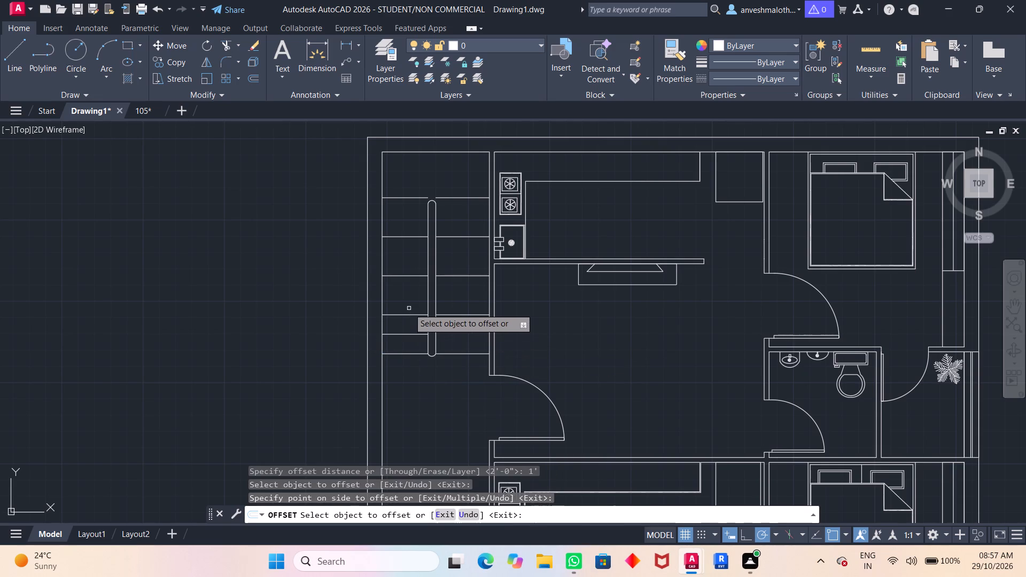
left_click(406, 313)
left_click(406, 309)
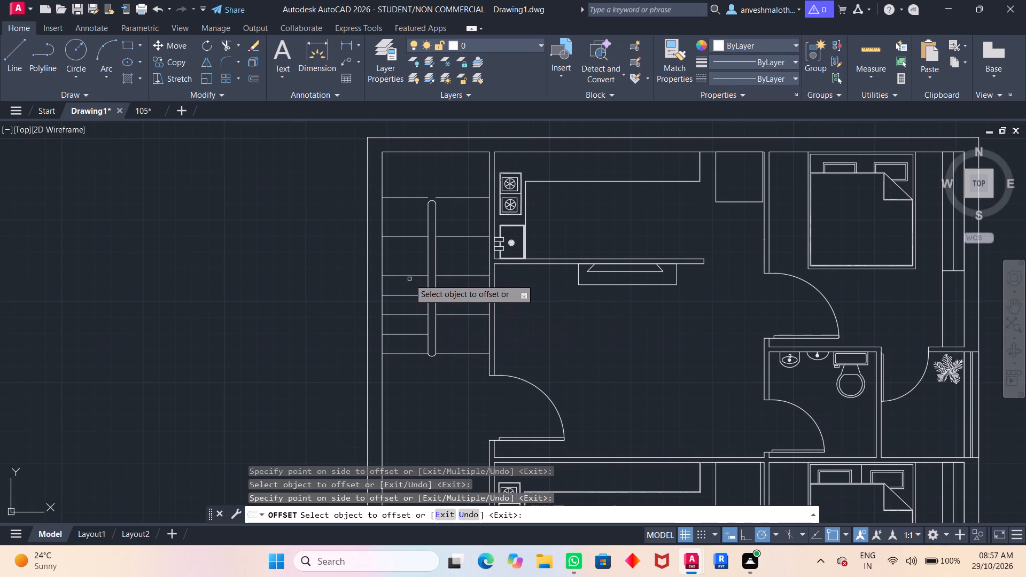
left_click_drag(409, 277, 410, 260)
left_click(410, 260)
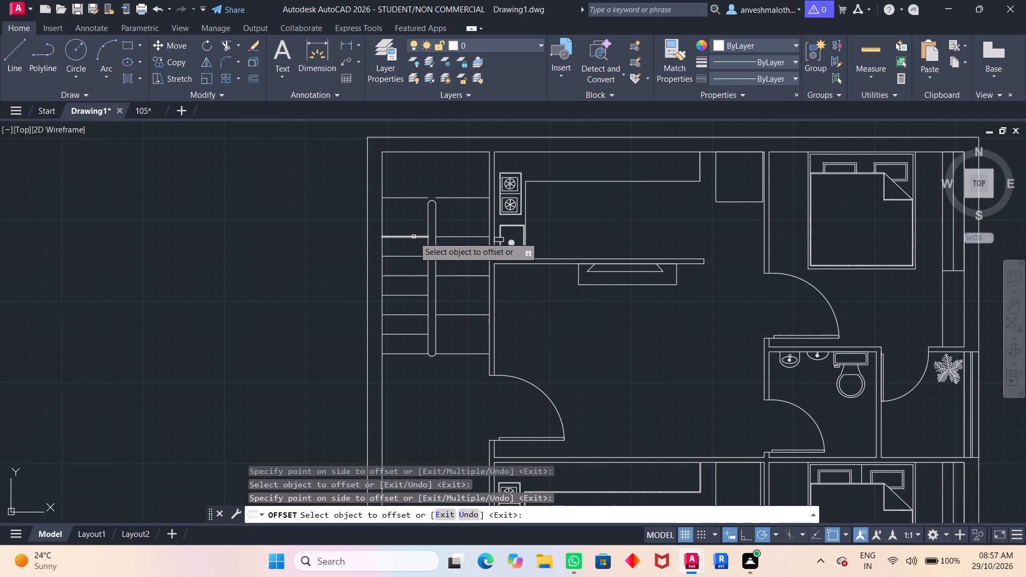
left_click_drag(414, 237, 411, 217)
left_click(411, 217)
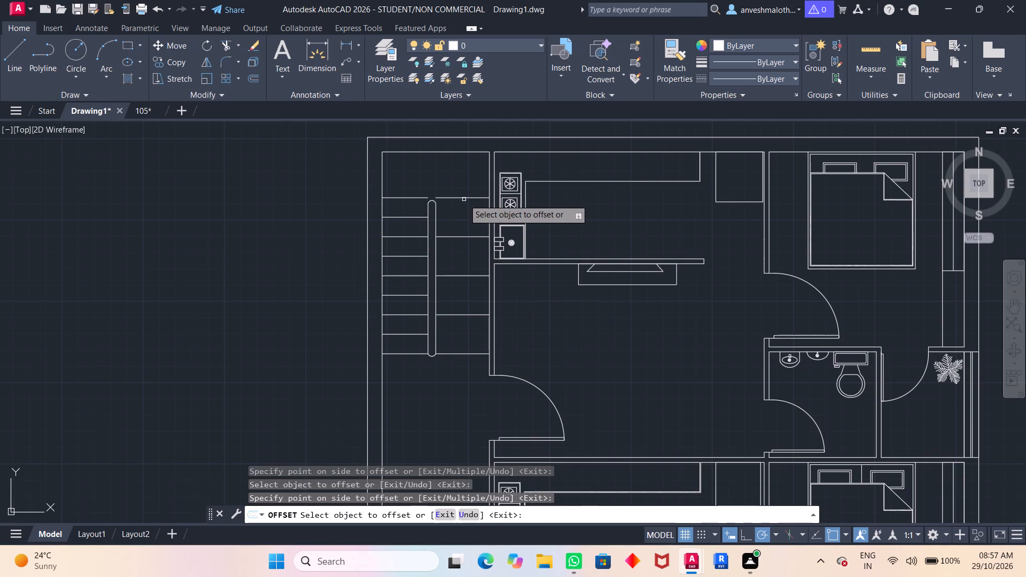
Offset the east flight's four northern tread lines 1' southward each, placing an intermediate tread line in every gap.
left_click_drag(465, 198, 462, 215)
left_click(462, 215)
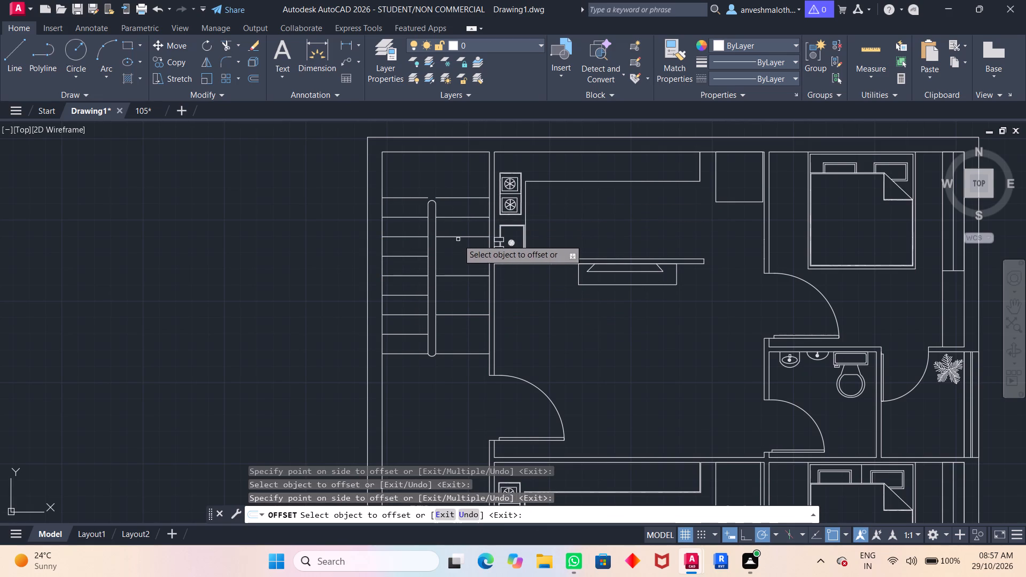
left_click_drag(460, 237, 459, 250)
left_click(459, 250)
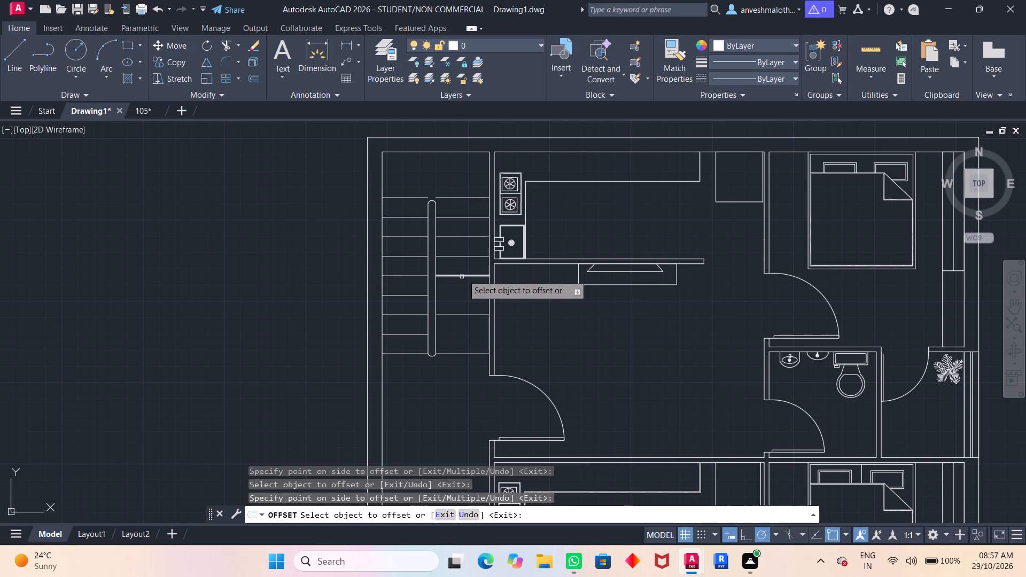
left_click_drag(463, 275, 461, 290)
left_click(461, 288)
left_click_drag(460, 315, 465, 333)
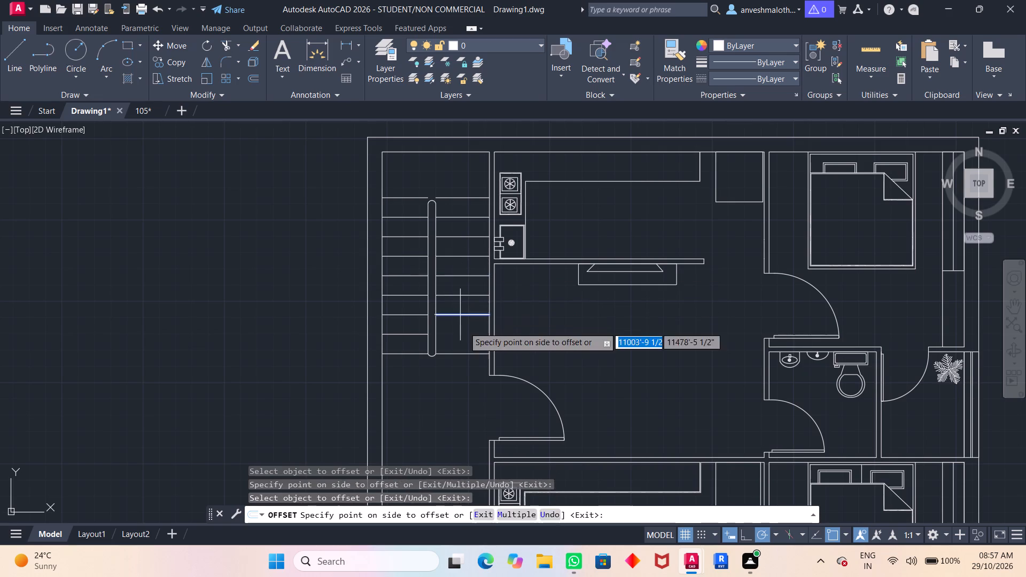
left_click_drag(465, 333, 468, 340)
left_click(467, 338)
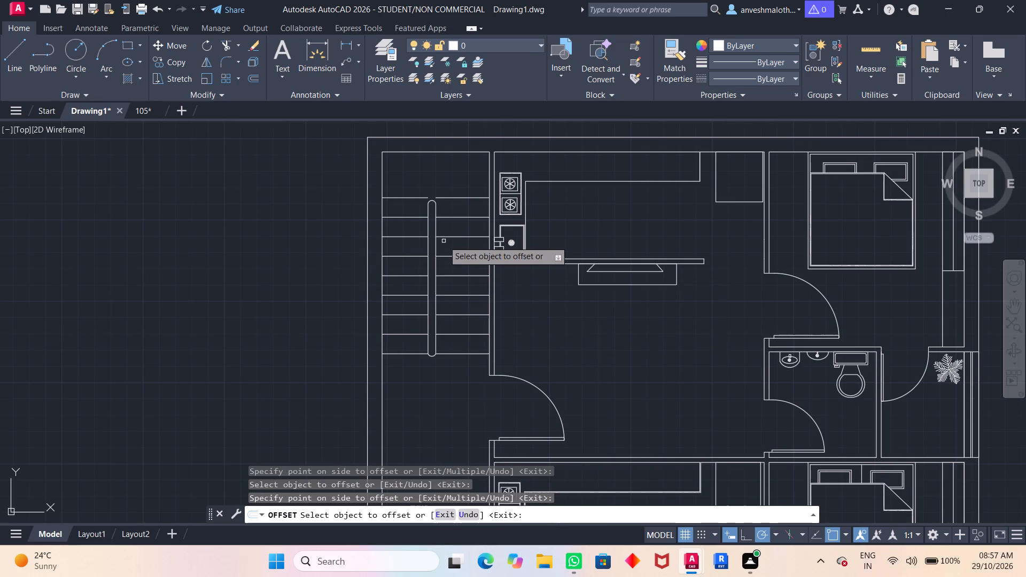
key("space")
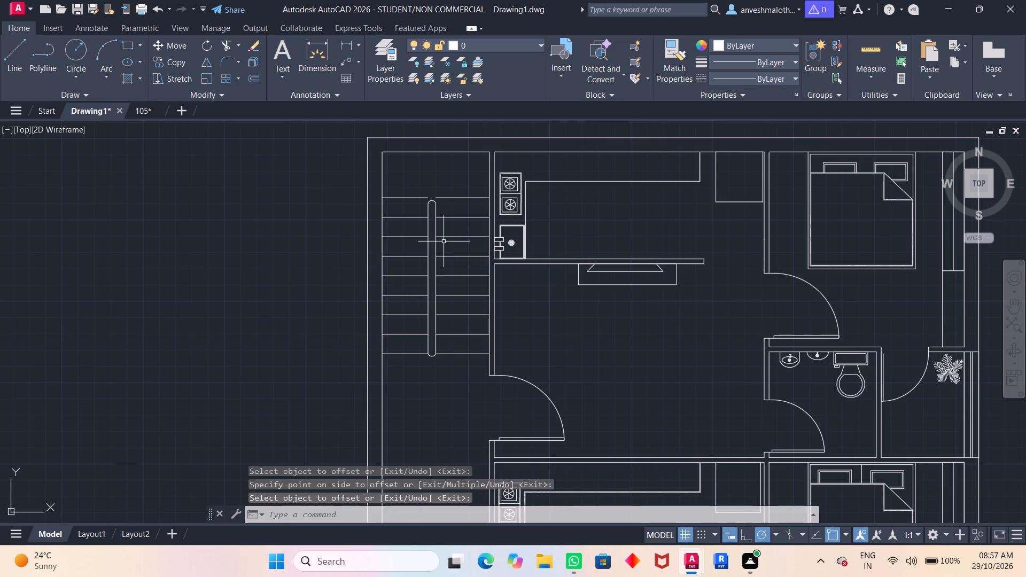
Stretch the inner end of the west flight's northernmost tread line across the handrail gap to meet the east flight's line.
scroll(424, 227, "up", 3)
middle_click_drag(458, 156, 418, 396)
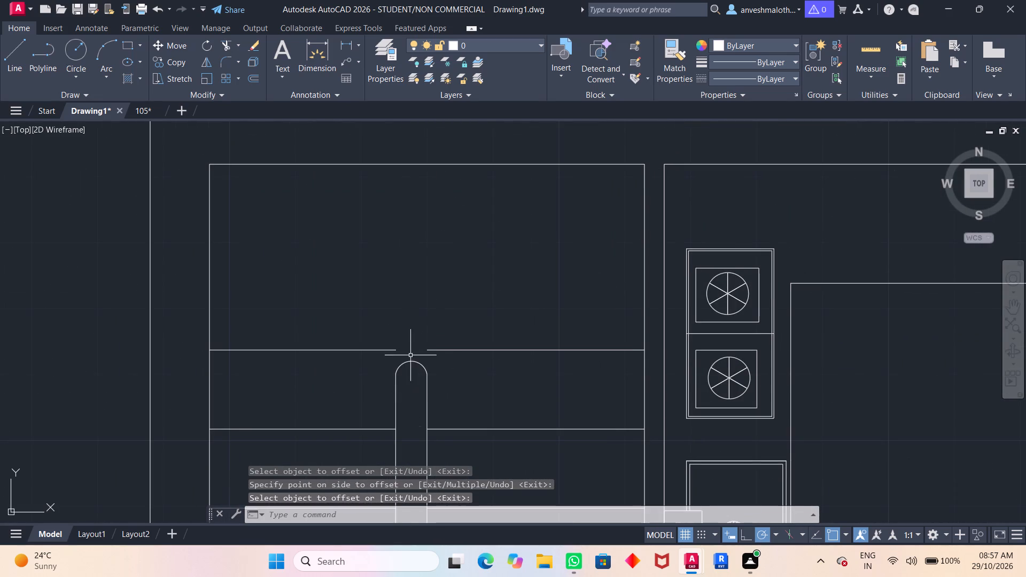
left_click(395, 350)
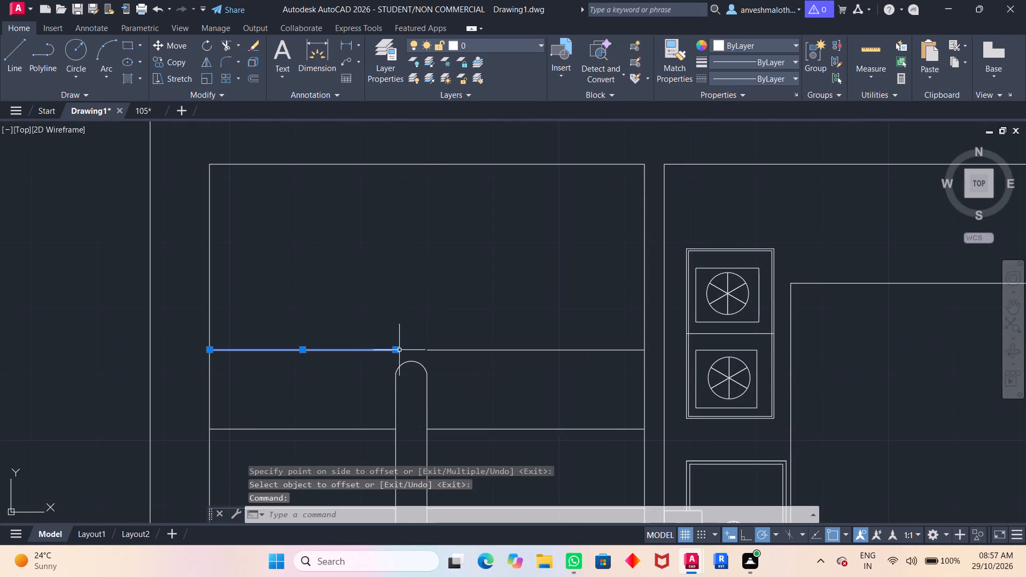
left_click_drag(395, 349, 425, 351)
left_click(425, 351)
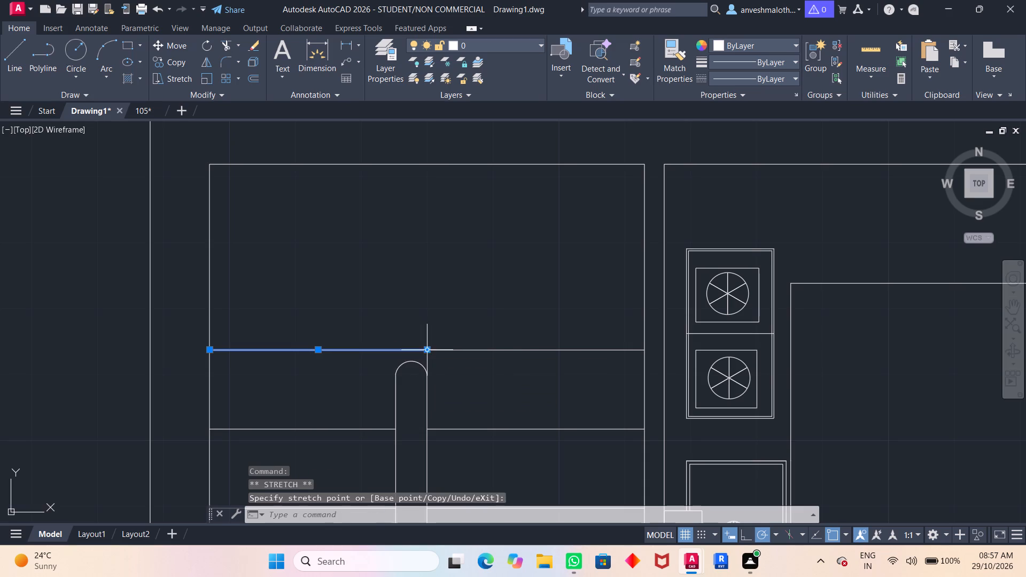
scroll(411, 358, "down", 3)
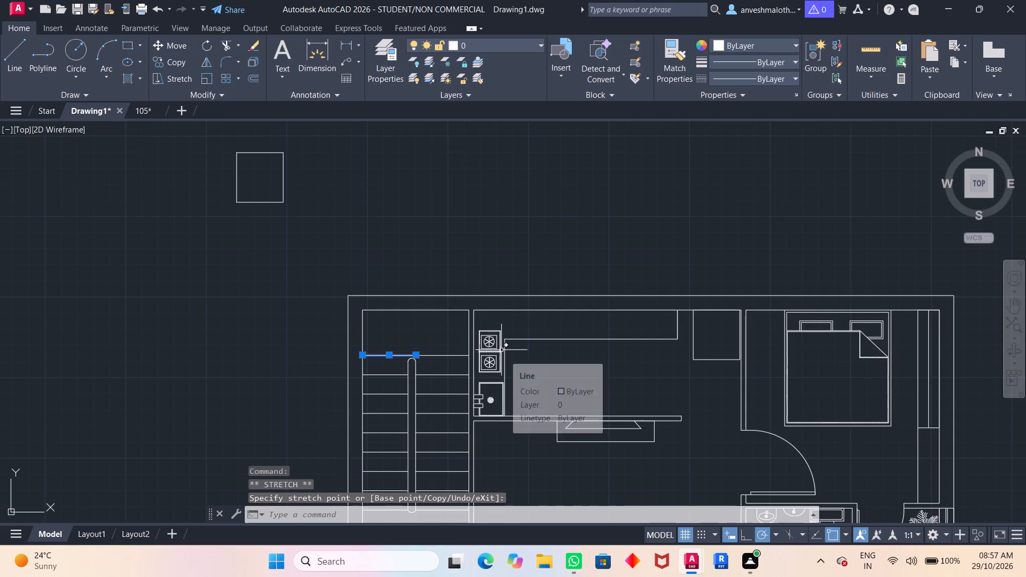
key("Escape")
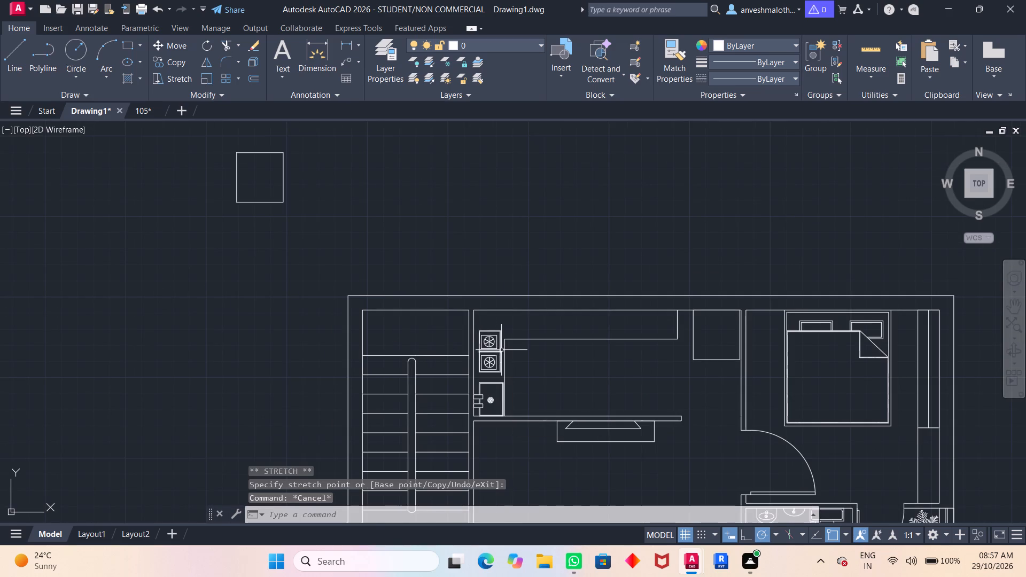
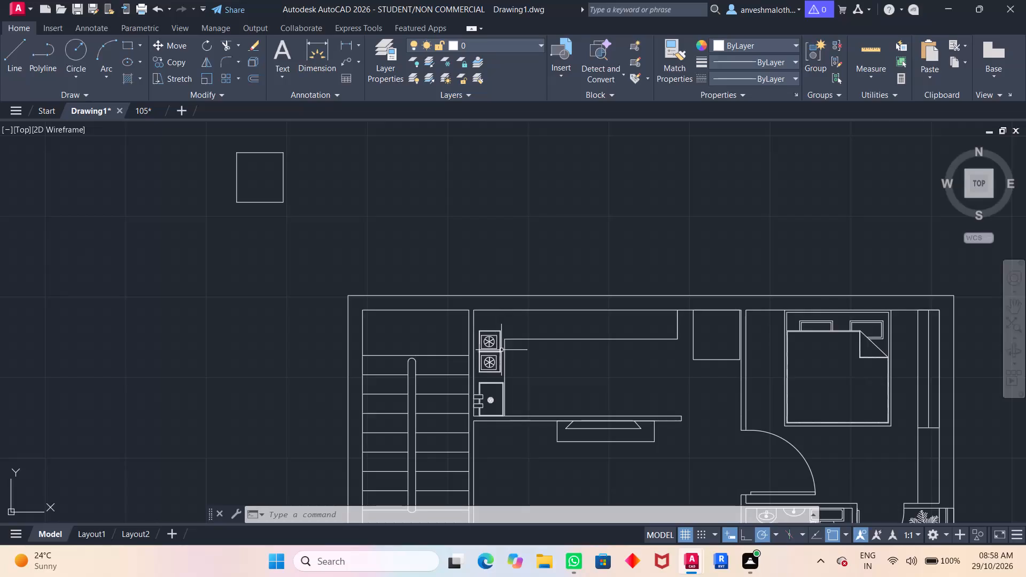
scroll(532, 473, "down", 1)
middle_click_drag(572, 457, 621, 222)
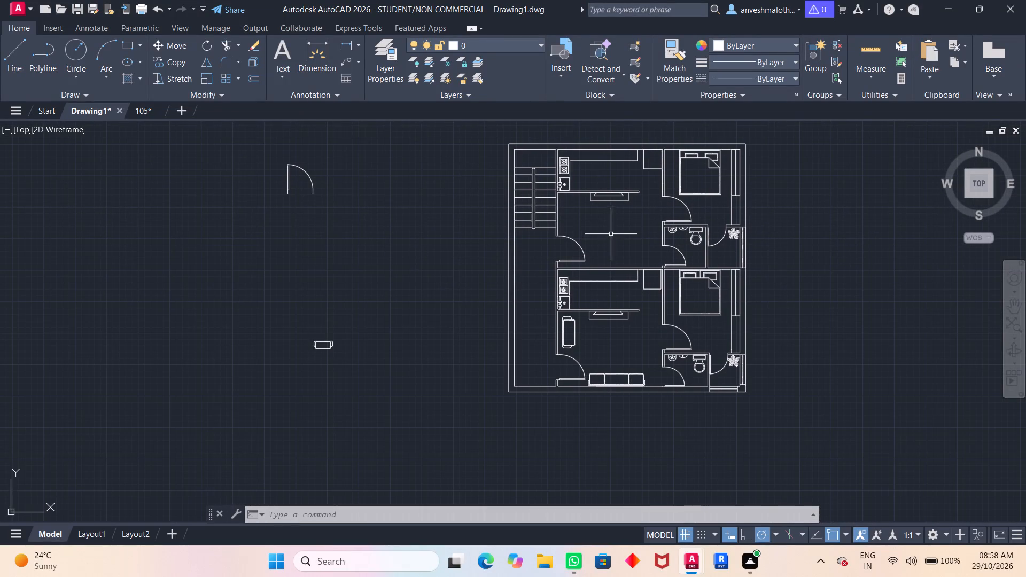
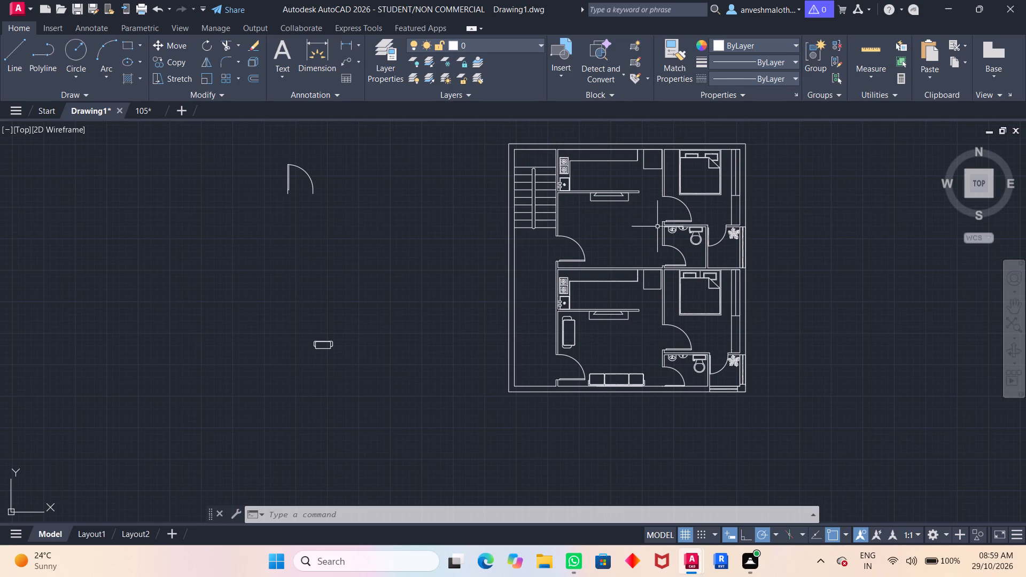
Move the three-seat sofa from the lower unit straight up to the bottom wall of the upper unit's living room.
scroll(607, 222, "up", 1)
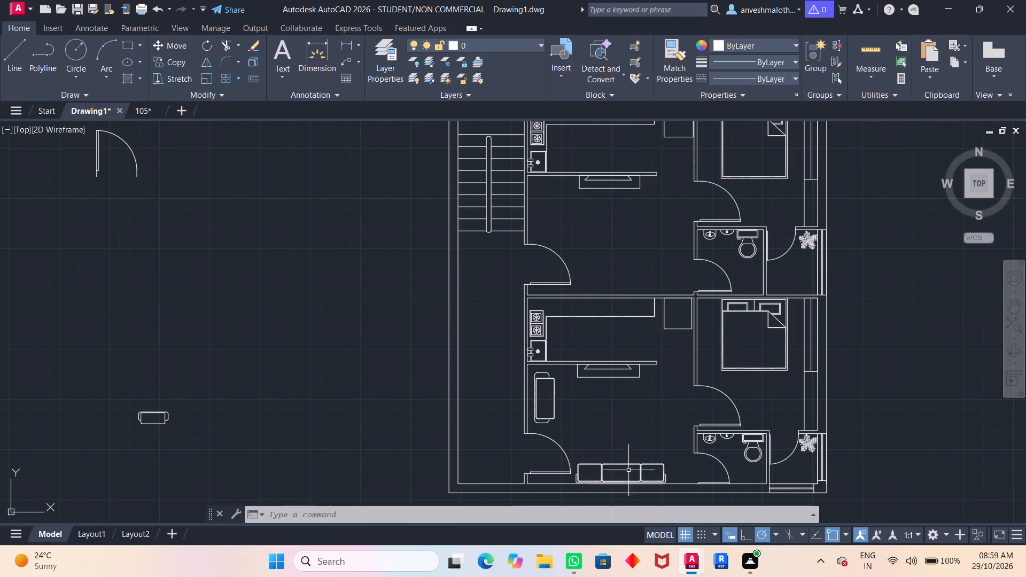
scroll(649, 468, "up", 2)
middle_click_drag(649, 468, 745, 292)
scroll(777, 350, "up", 2)
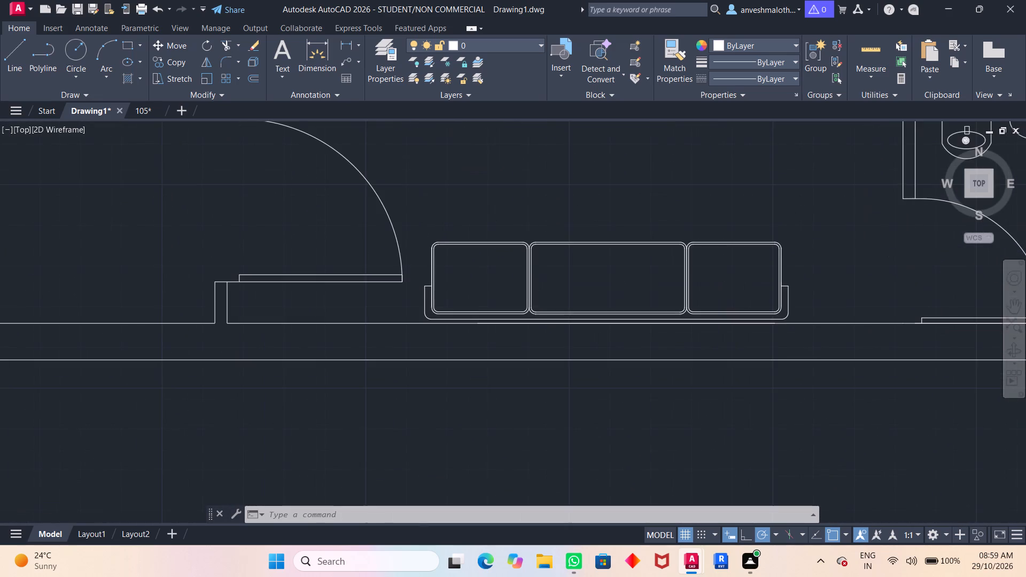
left_click(869, 138)
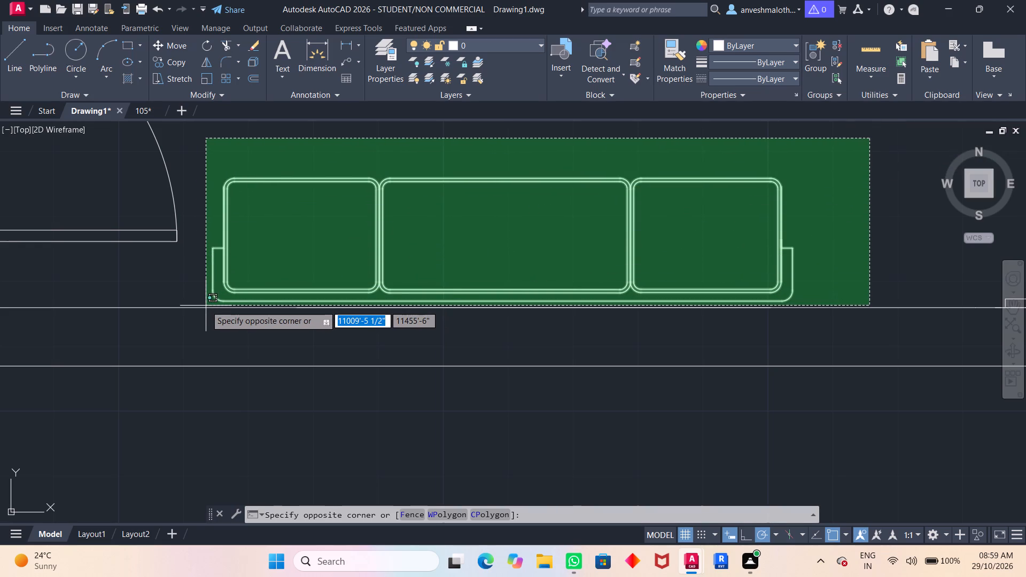
left_click(206, 306)
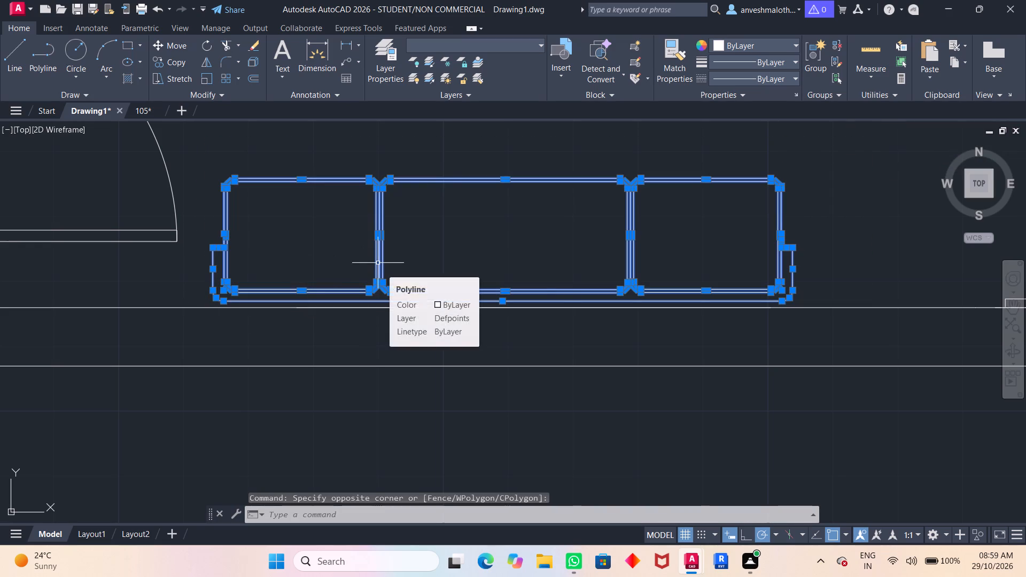
key("m")
key("Return")
scroll(400, 254, "down", 3)
scroll(462, 239, "down", 2)
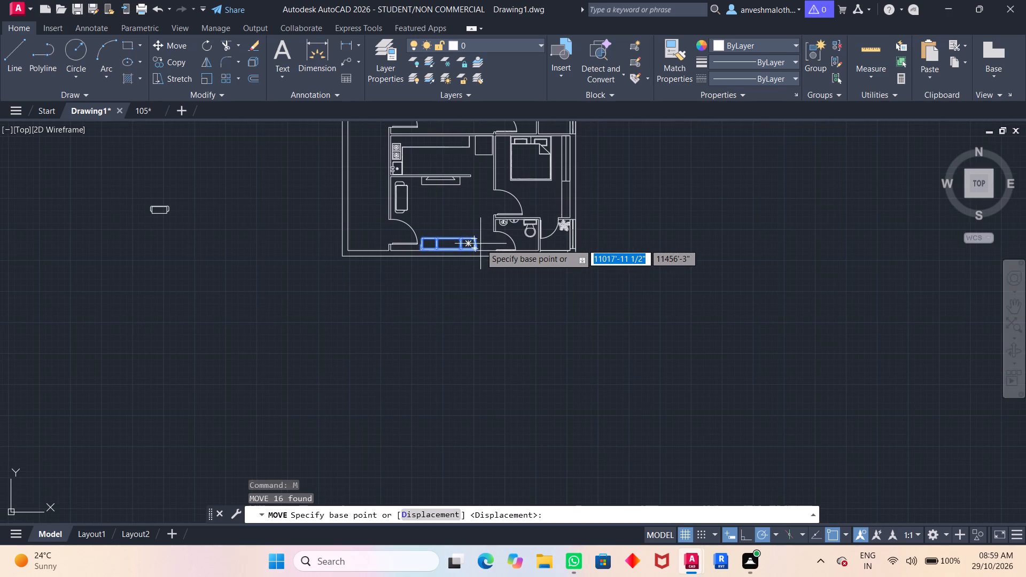
left_click(473, 236)
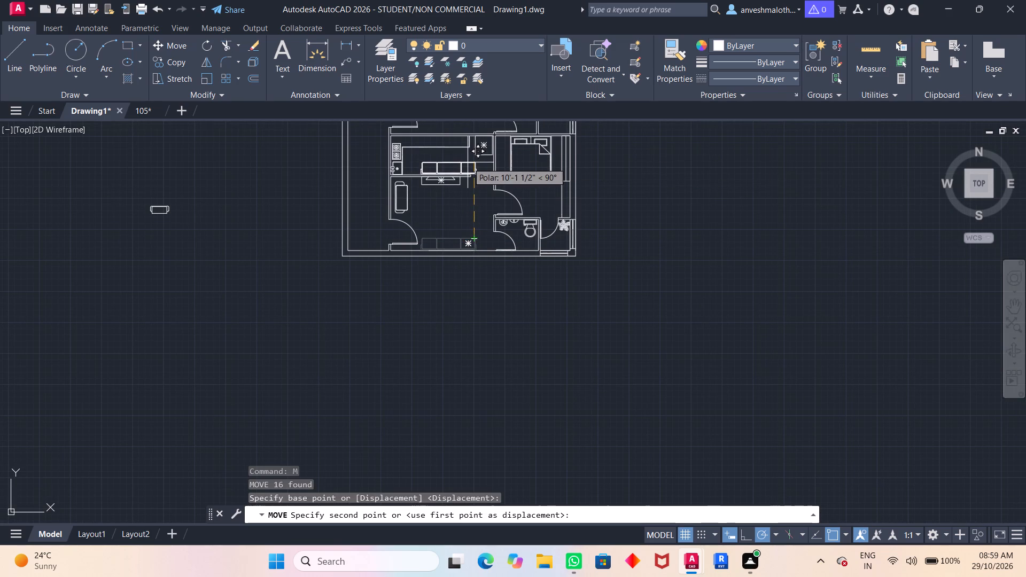
middle_click_drag(465, 161, 473, 230)
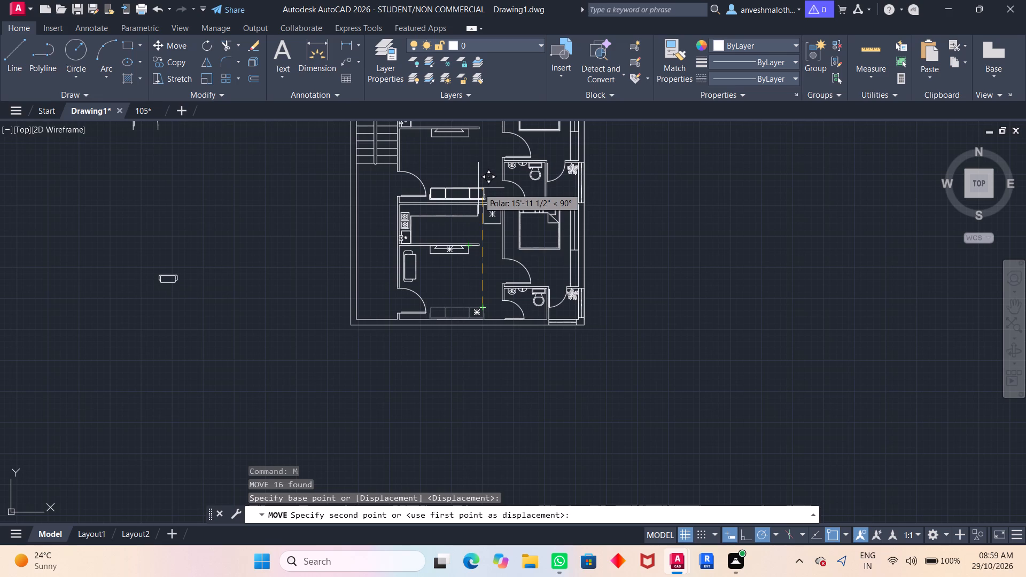
scroll(479, 190, "up", 5)
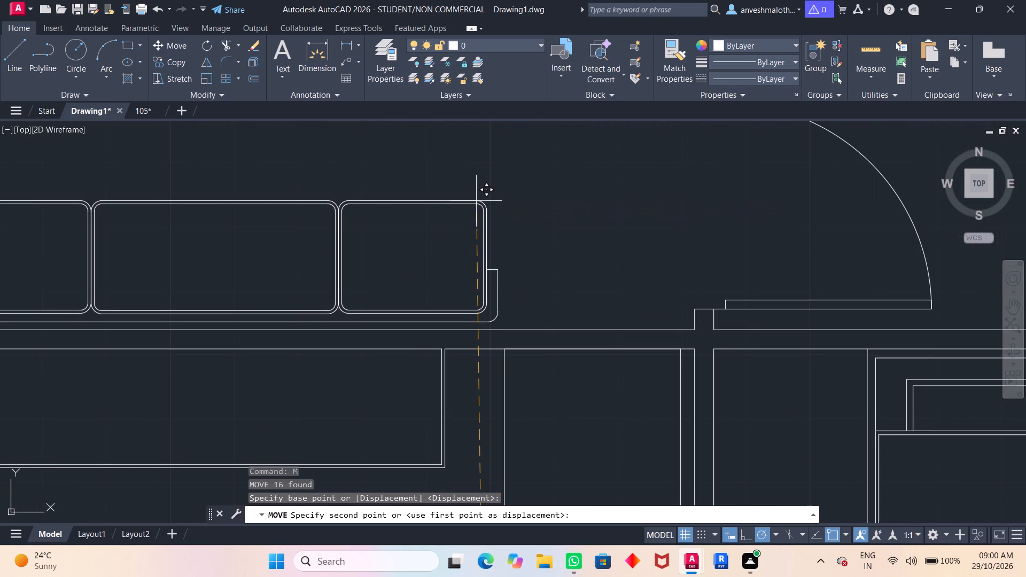
left_click(476, 201)
scroll(479, 164, "down", 3)
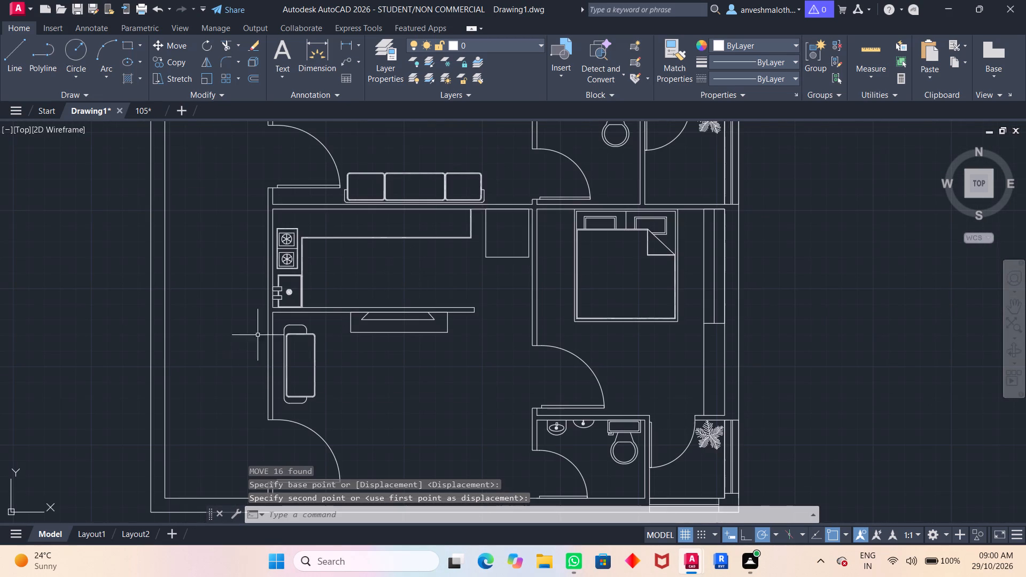
Move the small sofa beside the lower living room's west wall about 15'-4 1/2" straight up into the upper unit's living room.
left_click(333, 325)
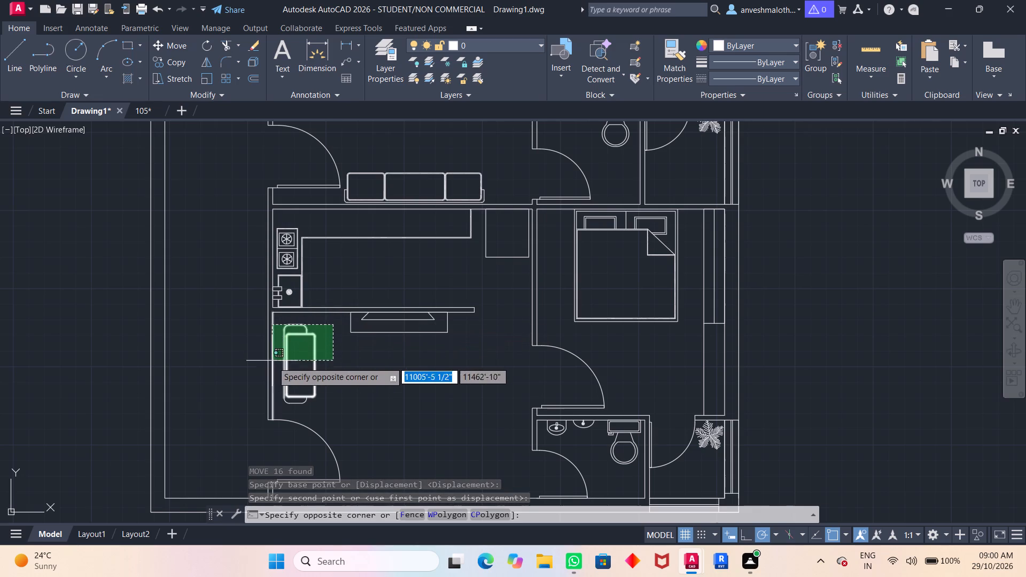
left_click(278, 409)
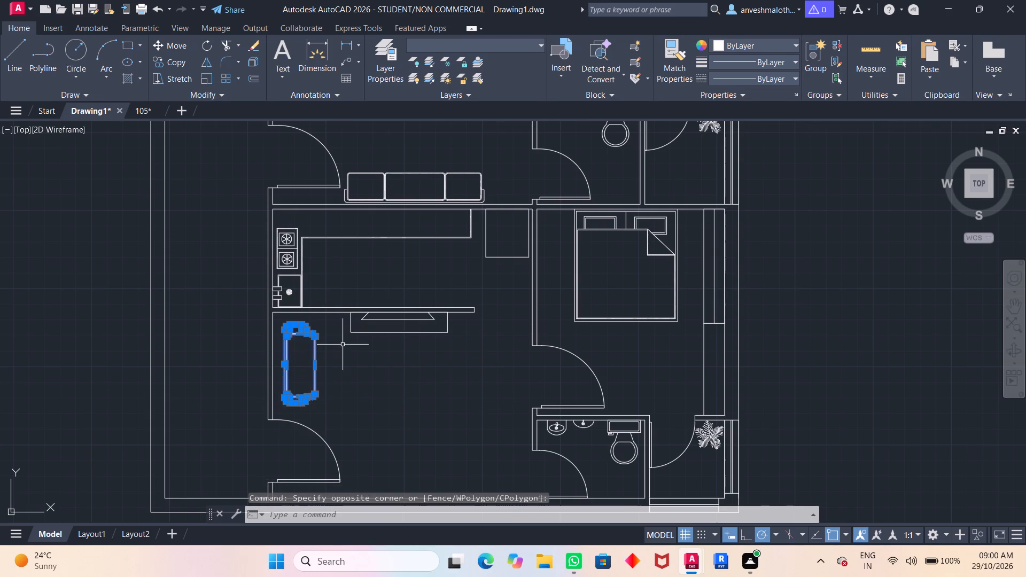
key("space")
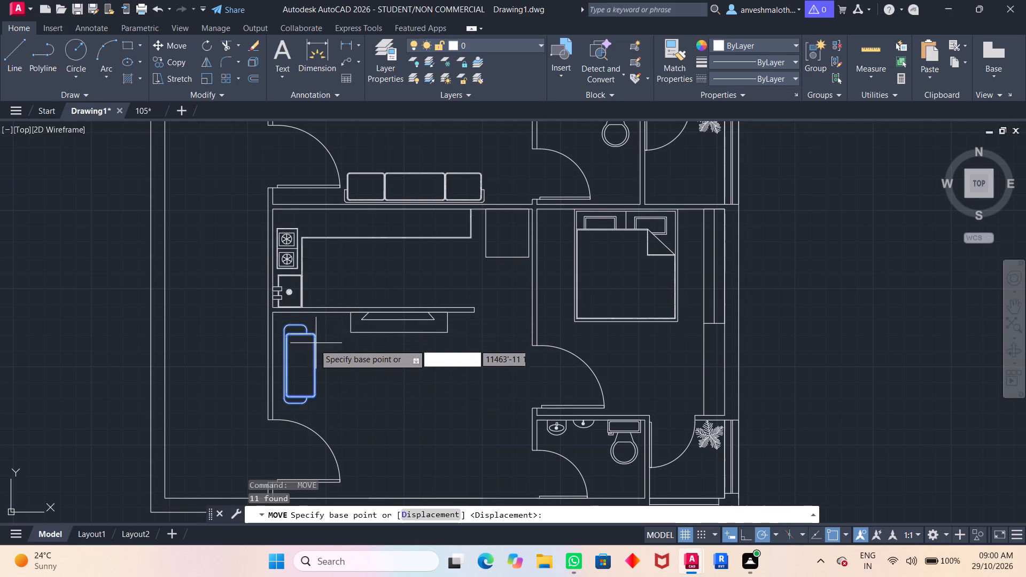
left_click(320, 334)
scroll(325, 275, "down", 3)
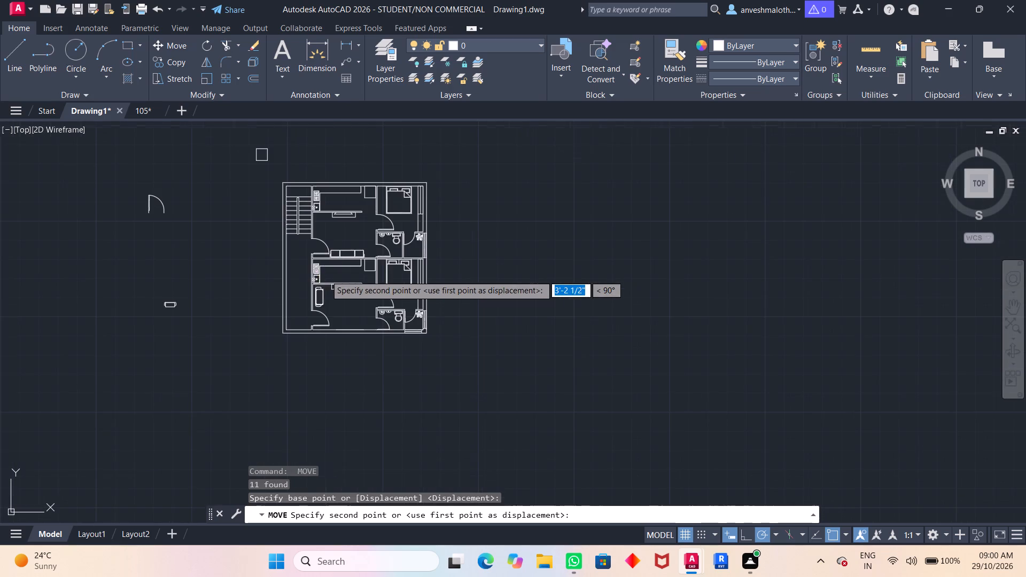
middle_click_drag(326, 274, 312, 370)
scroll(318, 316, "up", 3)
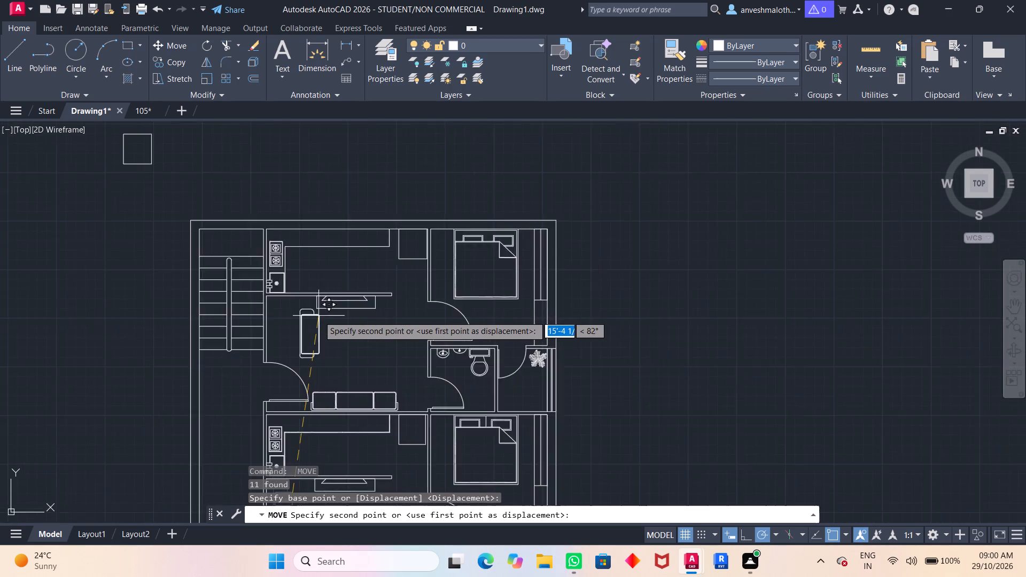
scroll(318, 316, "up", 1)
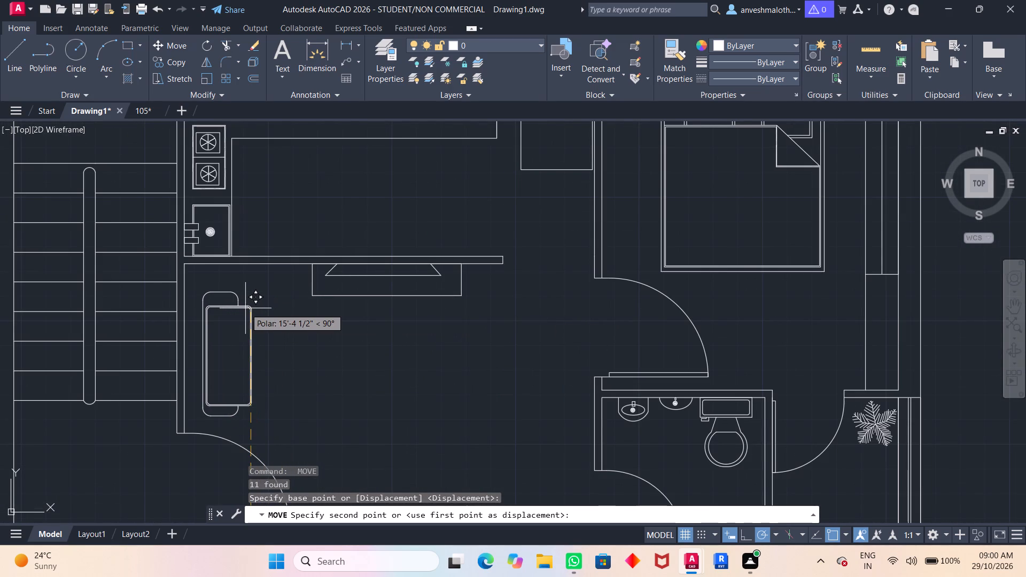
left_click(245, 308)
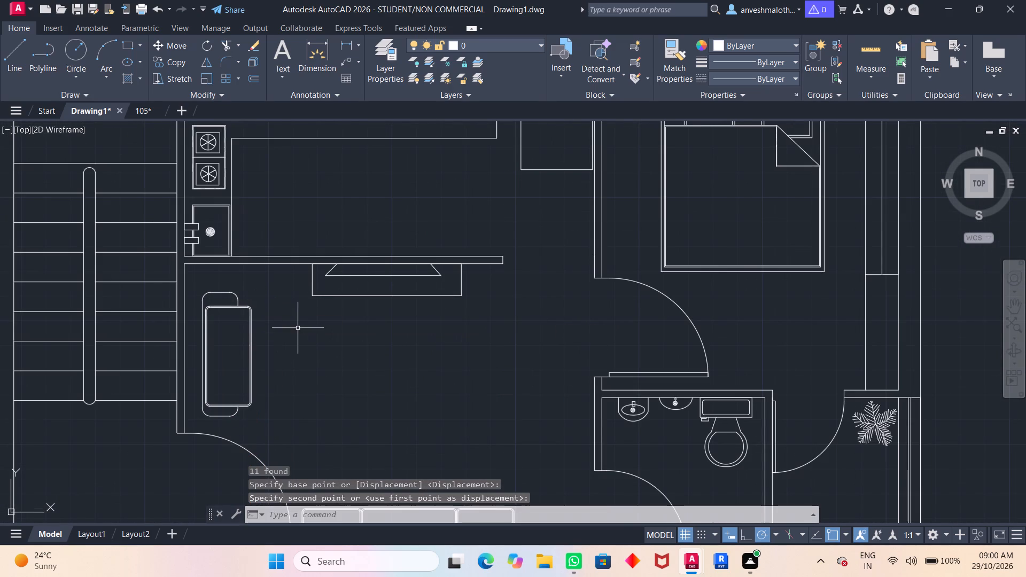
Move the loose square outside the plan about 22'-11 1/2" at 315° into the middle of the upper unit's living room.
scroll(298, 328, "down", 3)
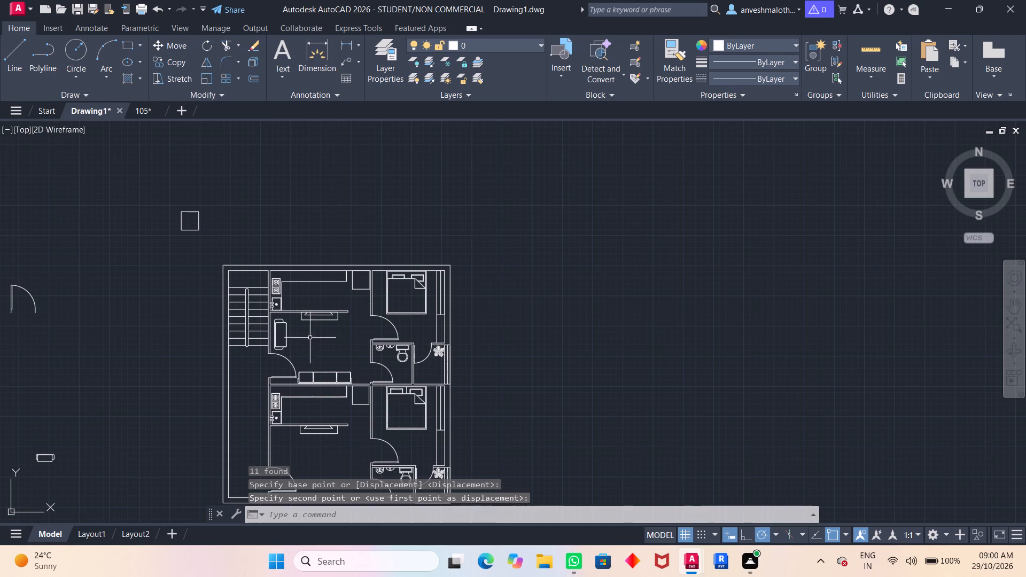
scroll(223, 223, "up", 3)
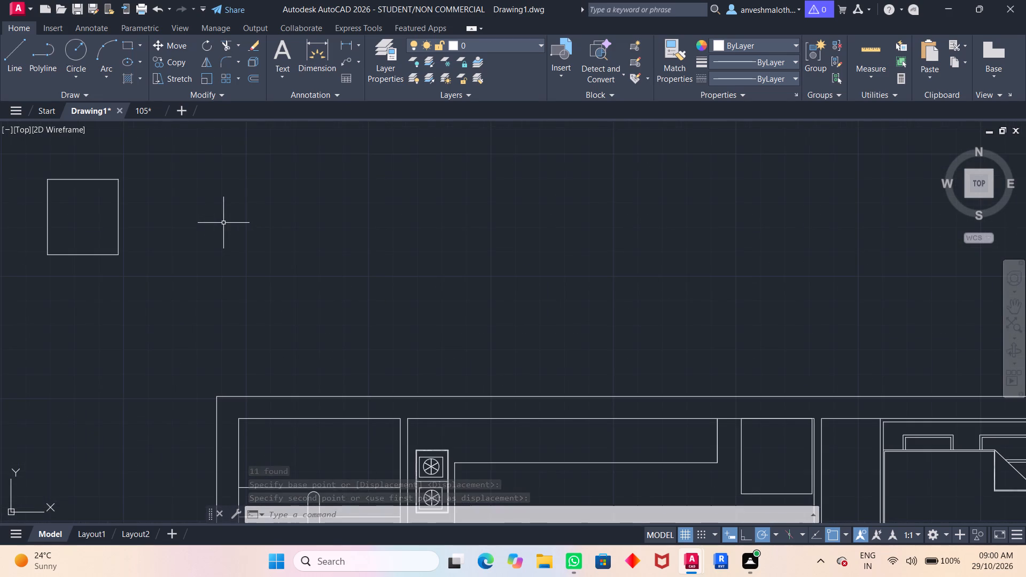
middle_click_drag(221, 221, 449, 218)
scroll(449, 217, "down", 2)
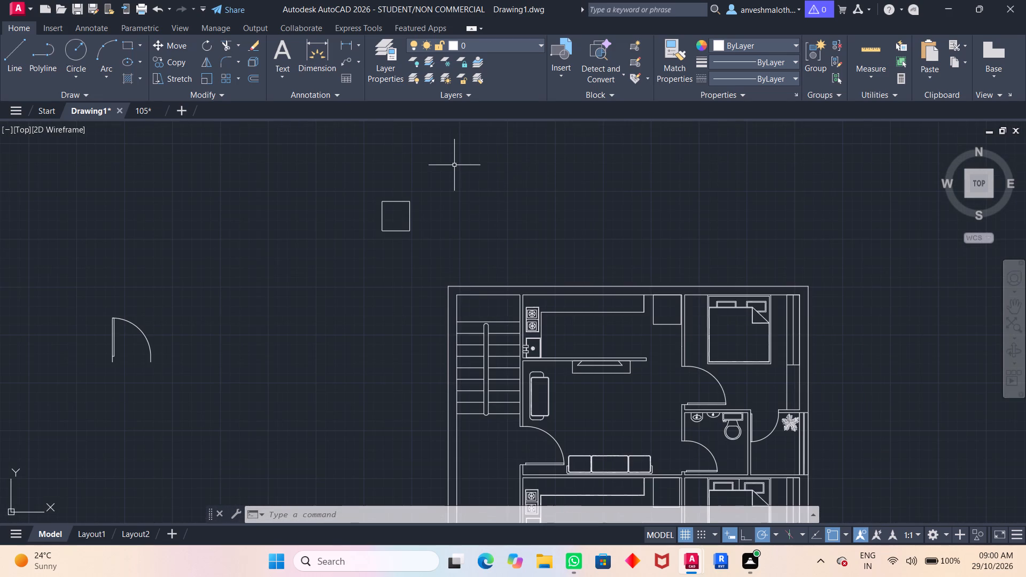
left_click(453, 165)
left_click(312, 260)
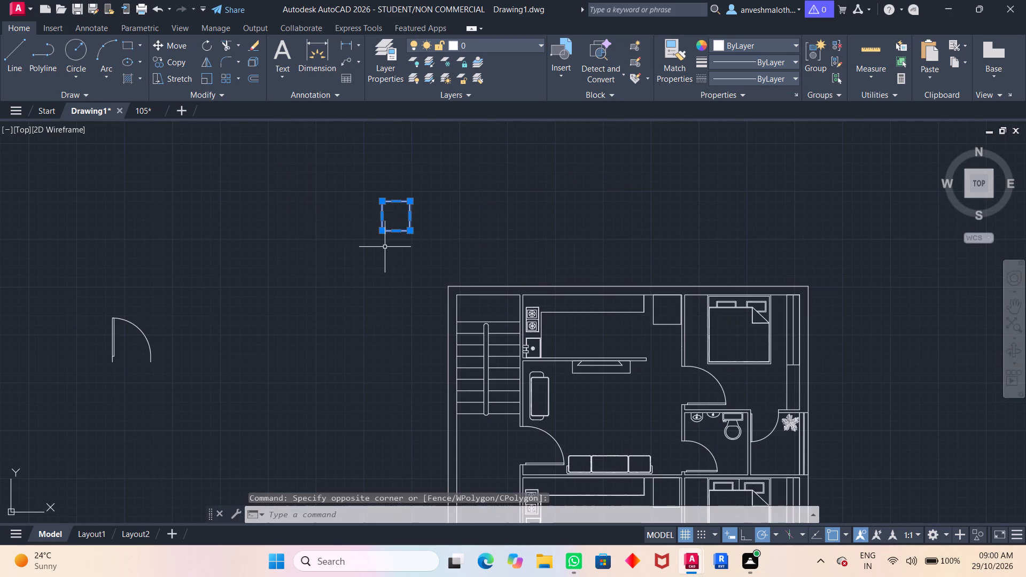
key("m")
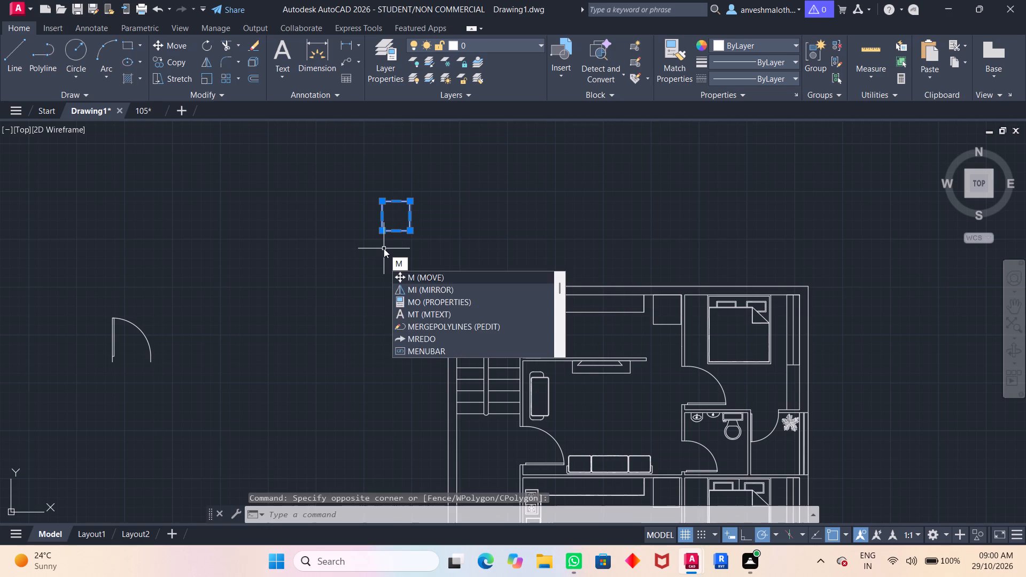
key("Return")
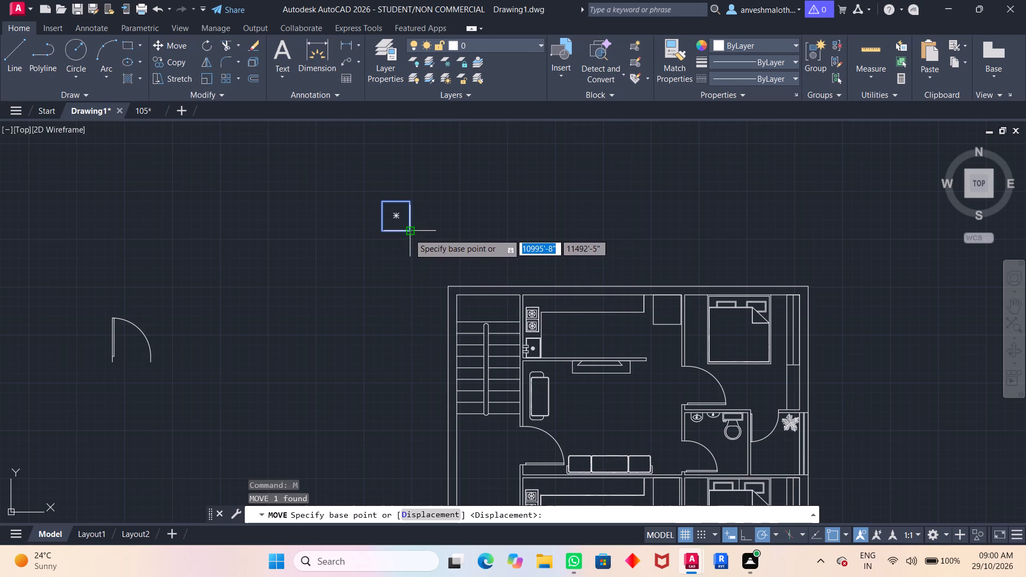
left_click(409, 233)
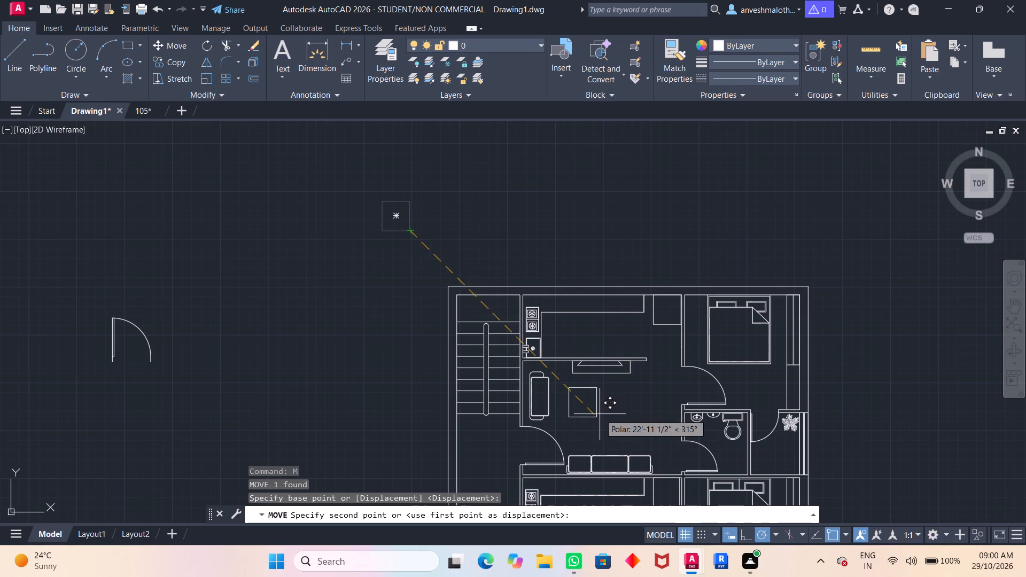
left_click(600, 414)
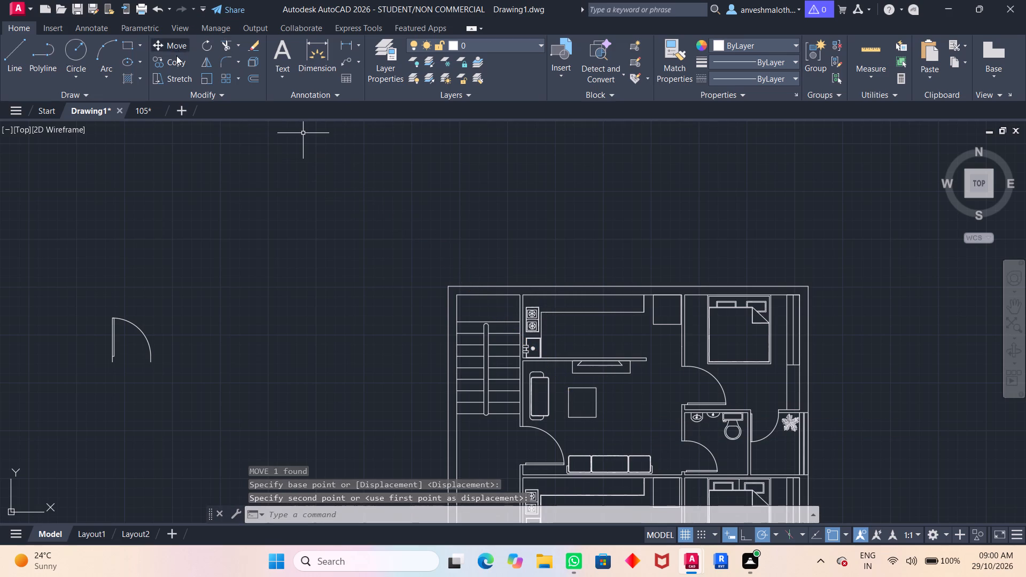
Draw a rectangle about 6'-2 1/2" by 3'-11 1/2" around the square in the upper unit's living room.
left_click(123, 41)
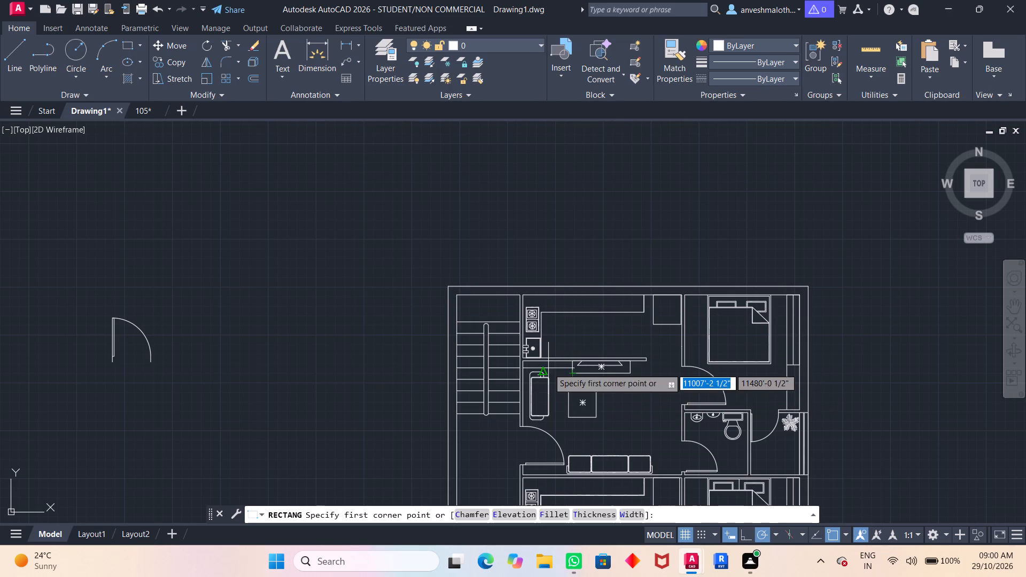
scroll(554, 379, "up", 3)
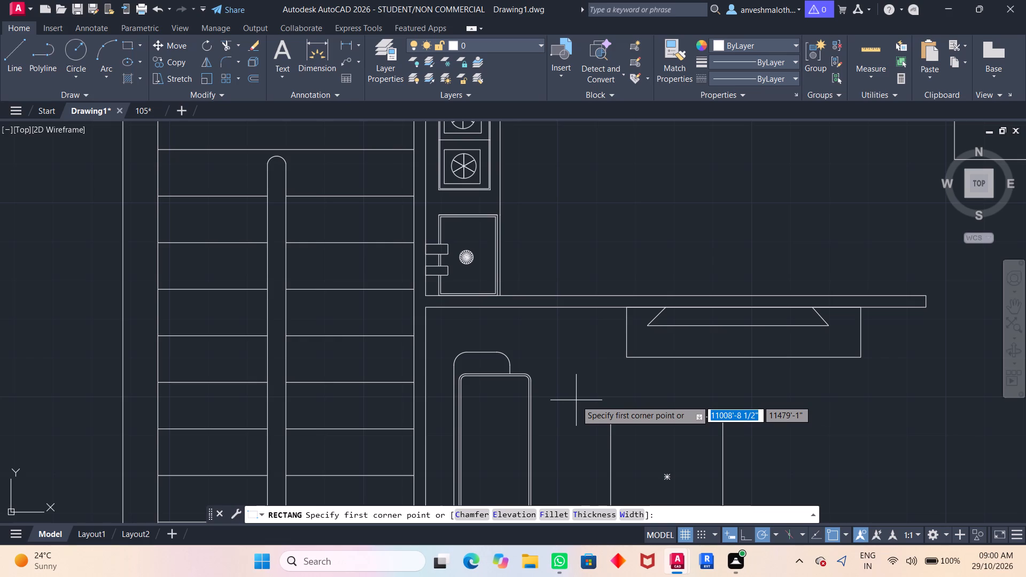
left_click(576, 400)
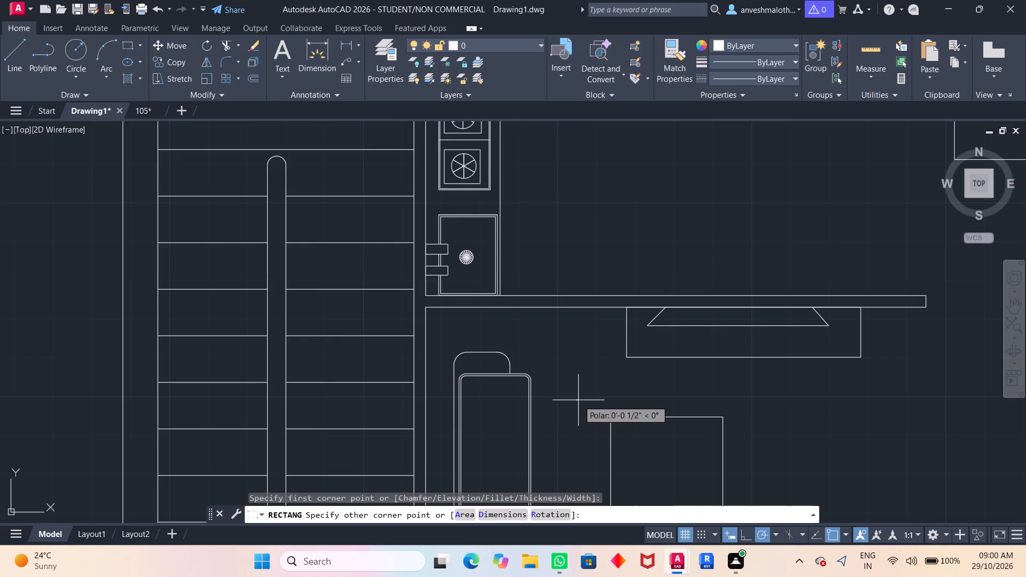
scroll(578, 400, "down", 3)
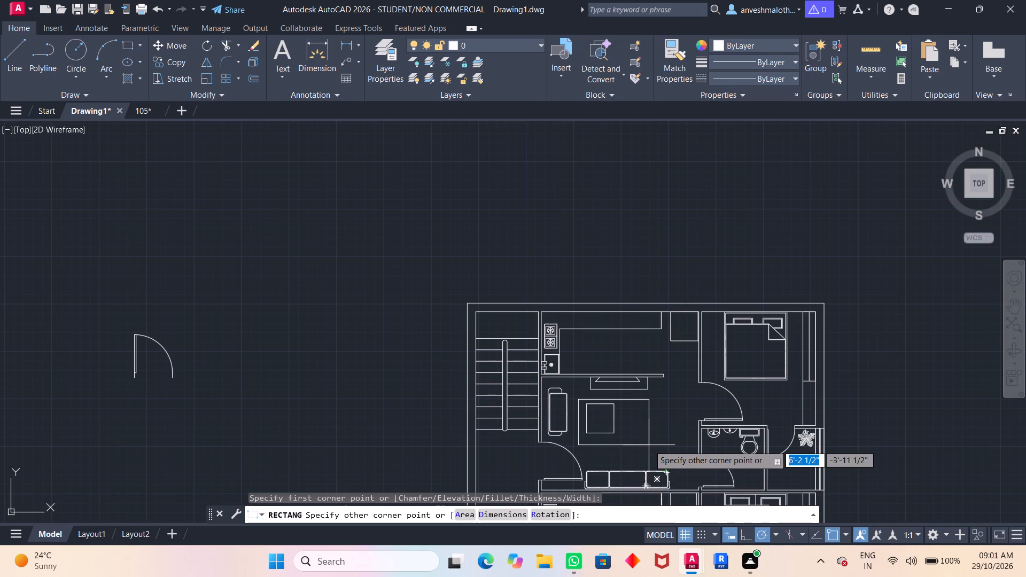
left_click(649, 445)
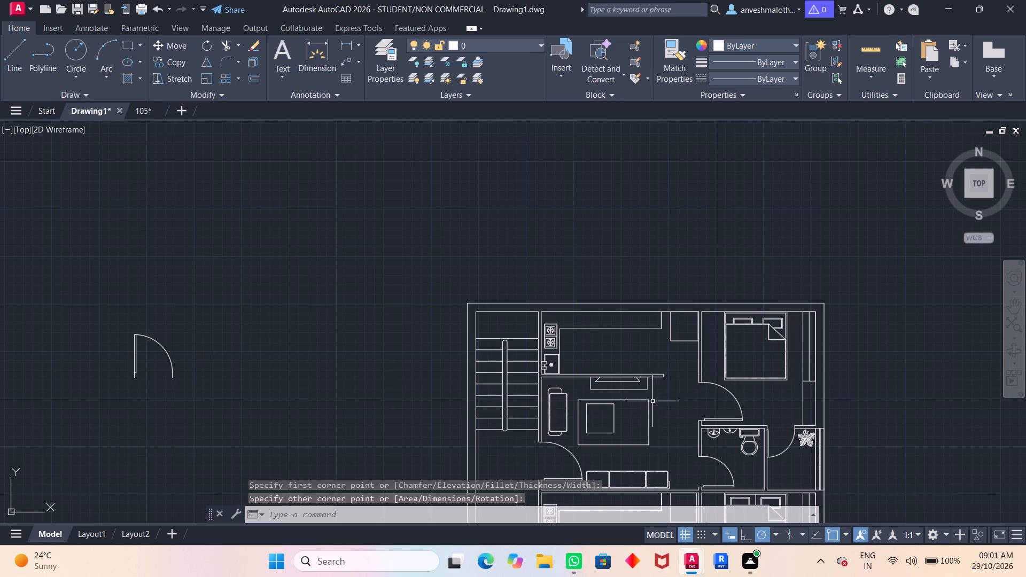
Copy the new living room rectangle and paste it into the lower unit's living room, directly below the original.
left_click(649, 411)
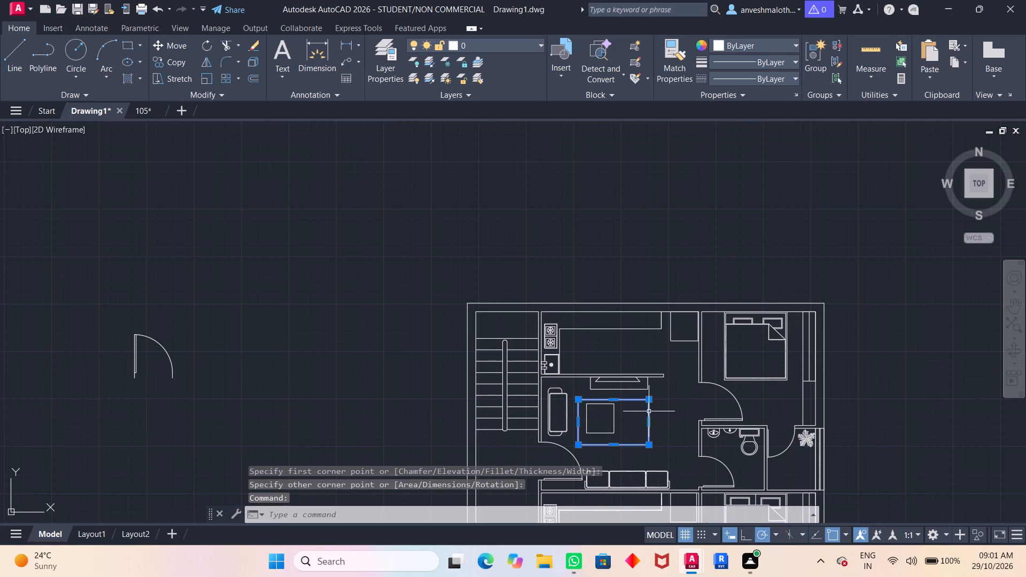
key("ctrl+c")
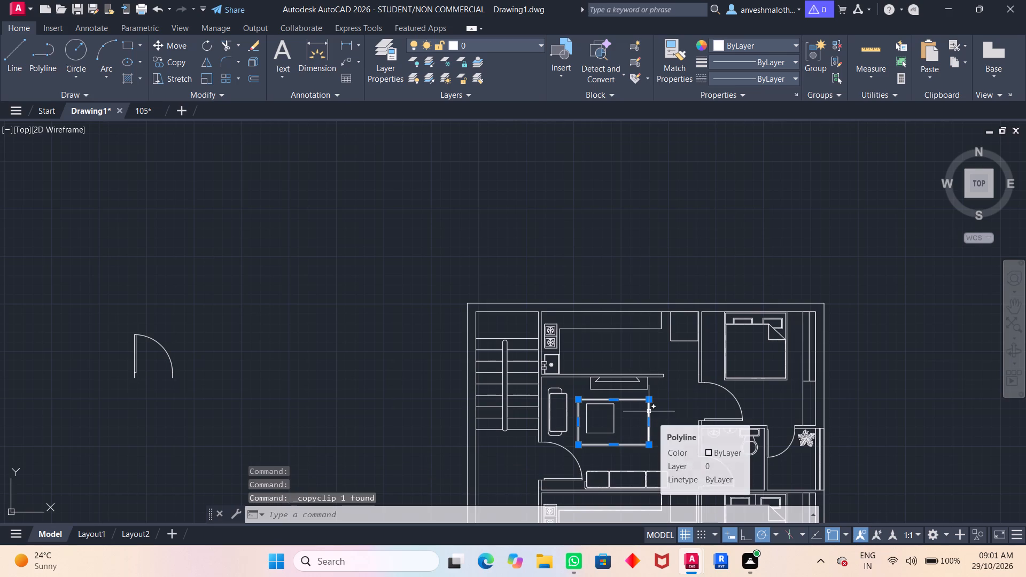
key("ctrl+v")
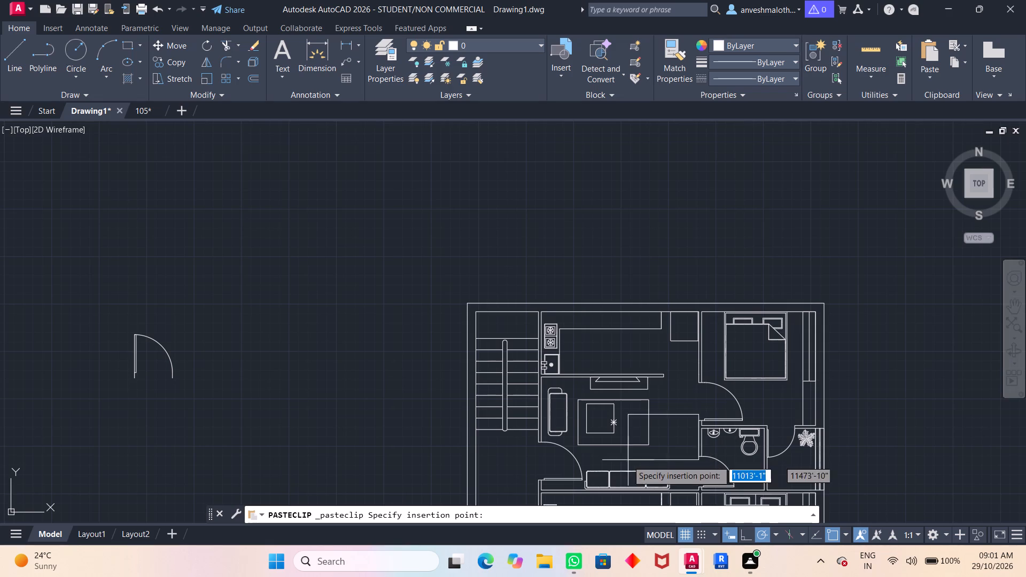
middle_click_drag(598, 492, 700, 232)
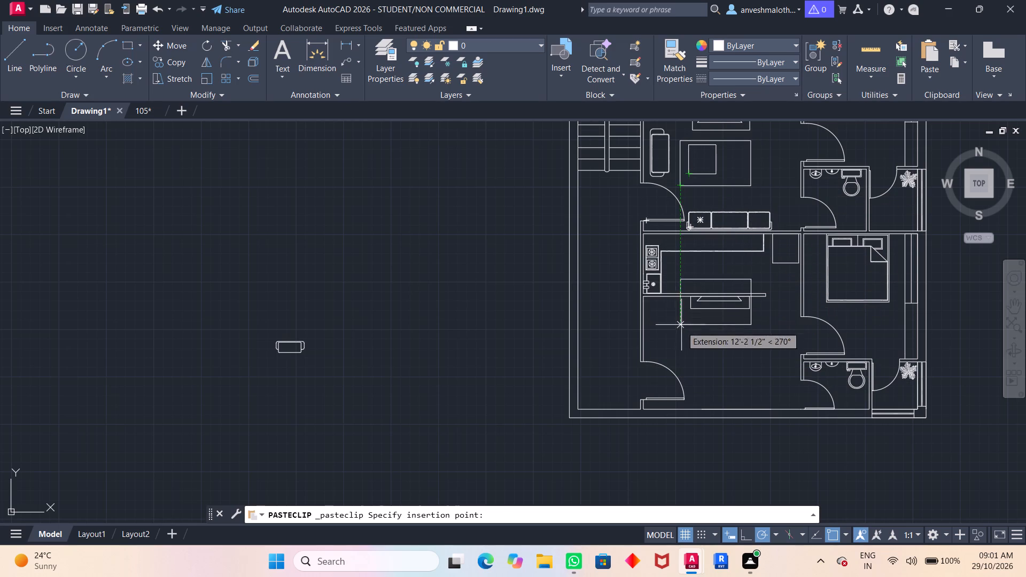
left_click(681, 361)
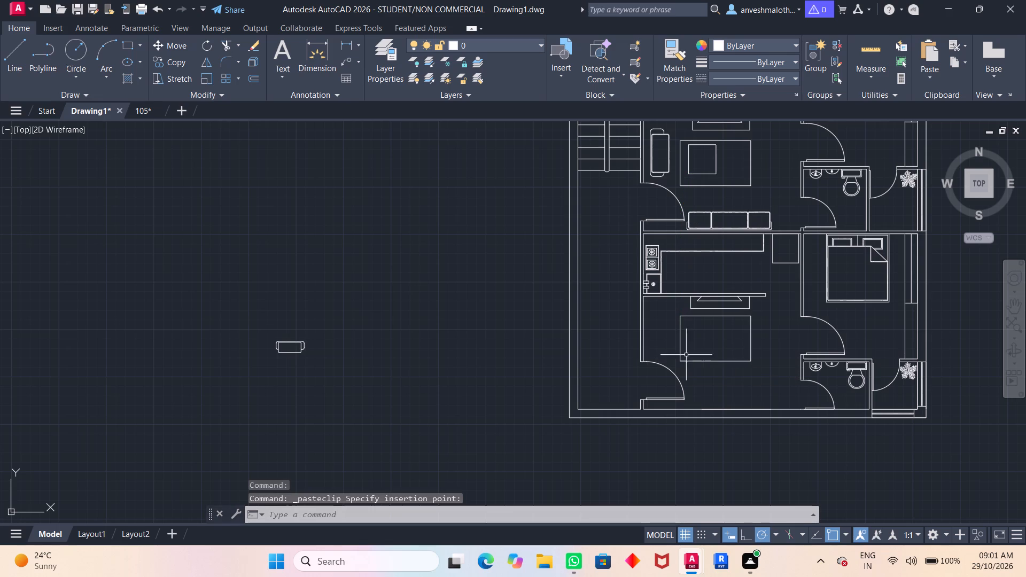
scroll(680, 132, "up", 3)
middle_click_drag(681, 132, 698, 185)
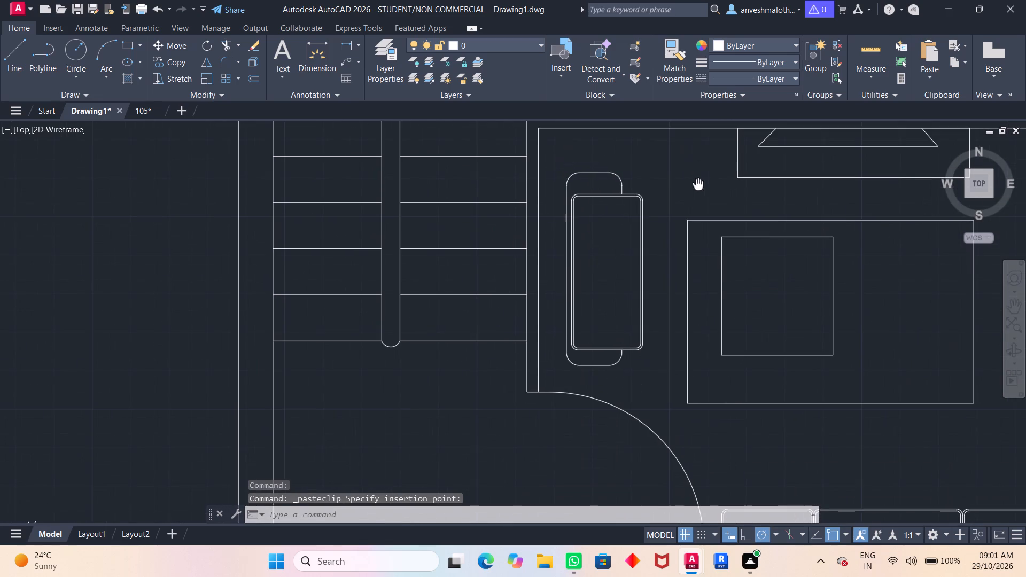
Copy the small sofa beside the upper living room's west wall and paste it between the upper entrance door and the lower kitchen's stove.
left_click(664, 135)
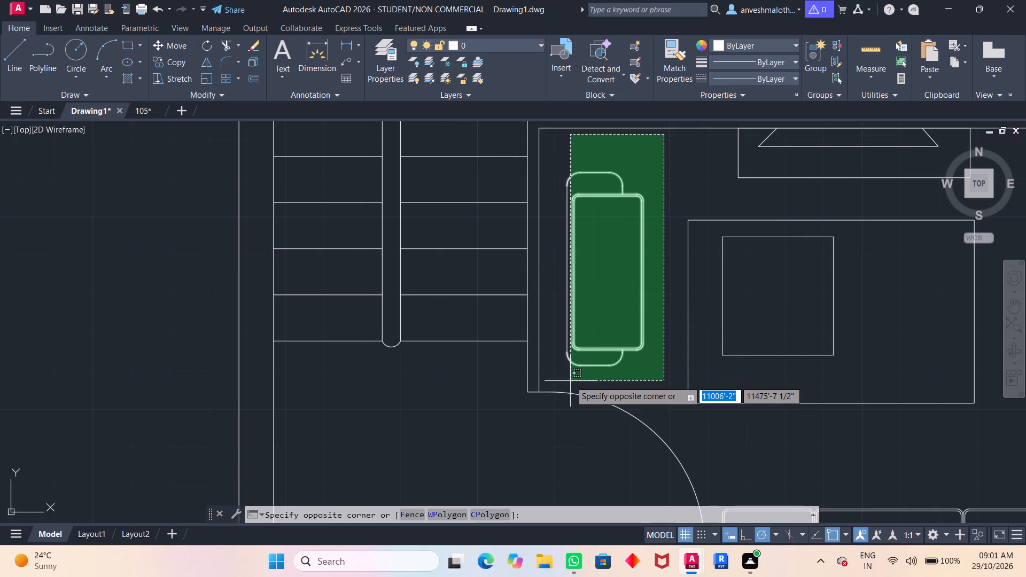
left_click(555, 367)
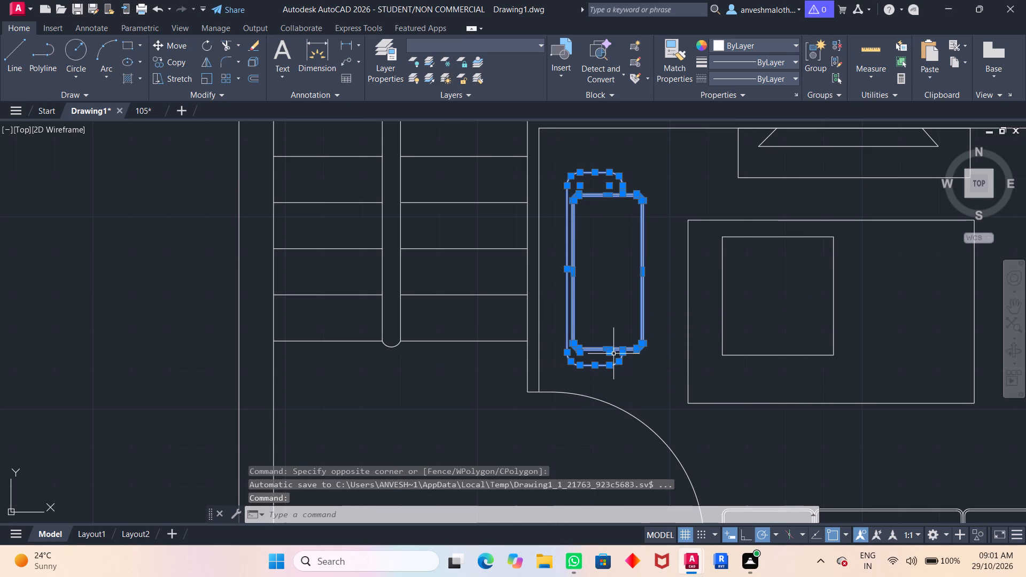
key("ctrl+c")
key("ctrl+v")
middle_click_drag(551, 424, 551, 419)
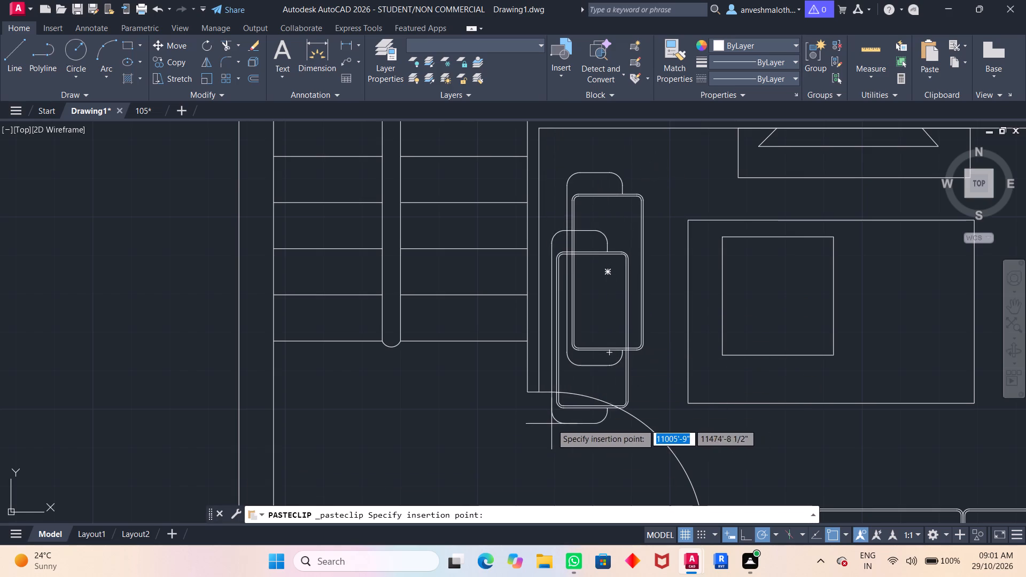
middle_click_drag(551, 419, 691, 184)
middle_click_drag(789, 494, 788, 488)
scroll(784, 483, "down", 2)
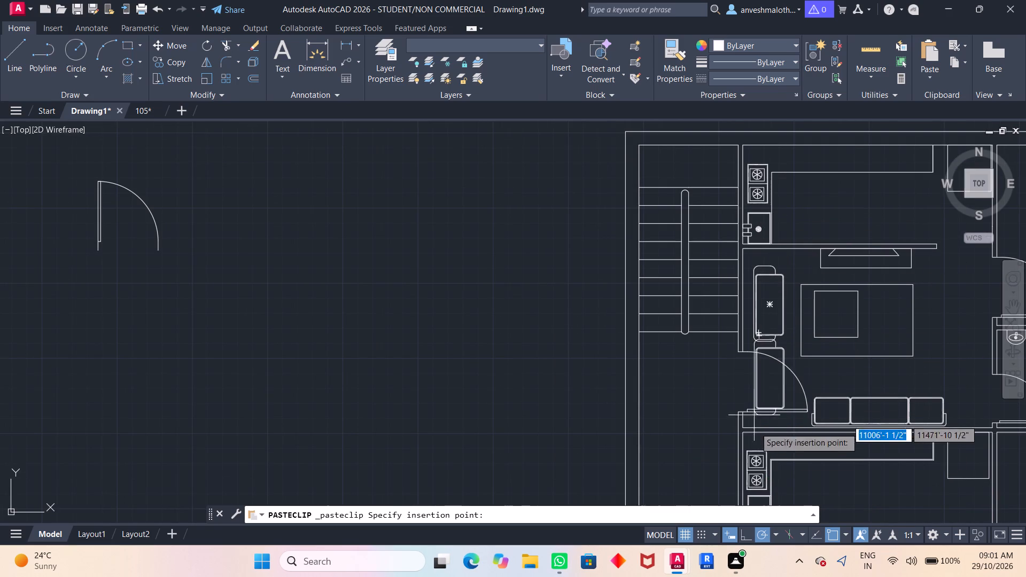
left_click(763, 466)
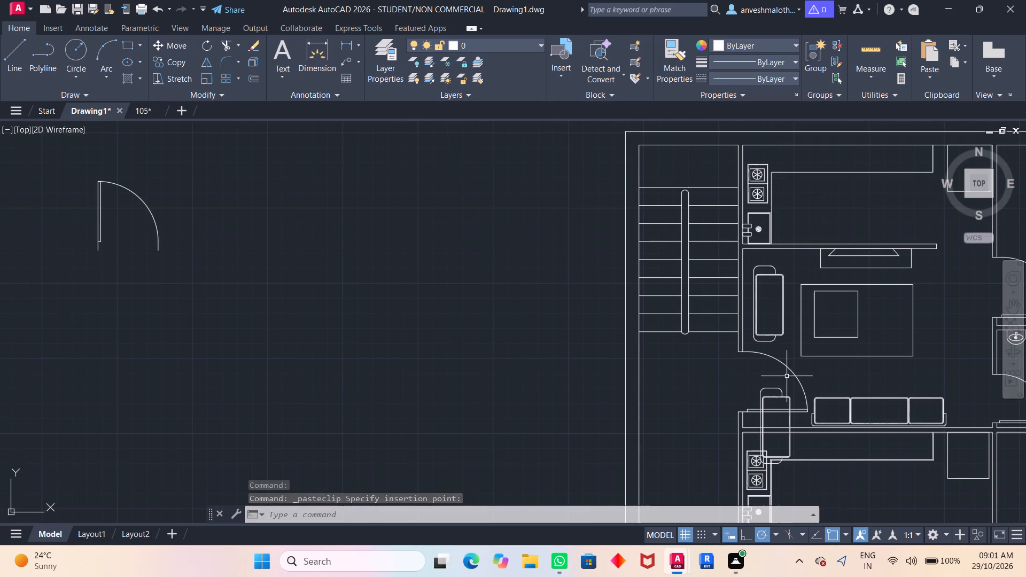
Paste another copy of the small sofa beside the lower living room's west wall, just above the entrance door.
key("ctrl+v")
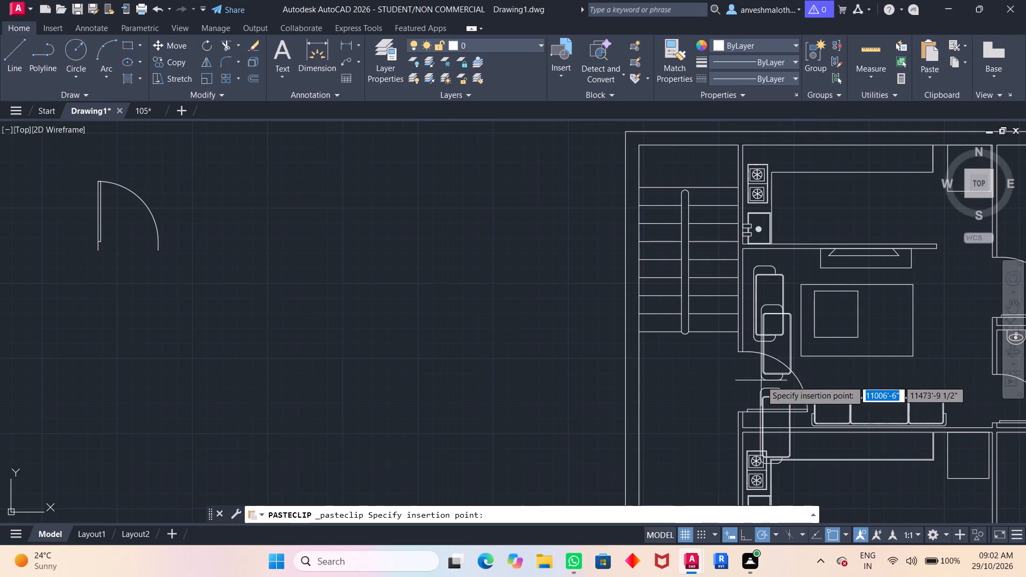
scroll(773, 397, "down", 2)
middle_click_drag(773, 397, 730, 198)
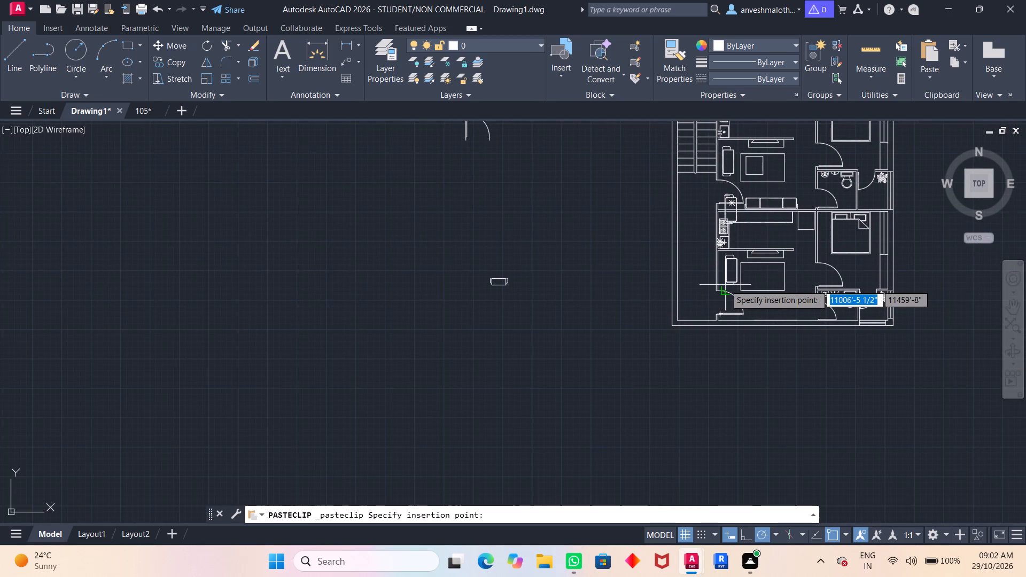
scroll(725, 285, "up", 2)
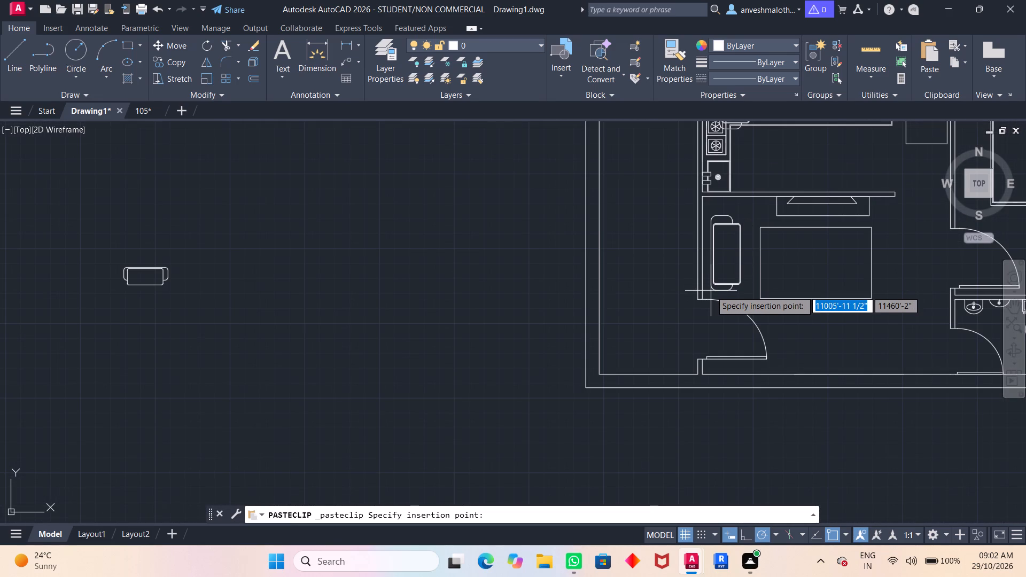
left_click(711, 291)
Copy the upper living room's long three-section sofa and paste it along the lower living room's south wall, beside the entrance door.
scroll(783, 168, "down", 2)
middle_click_drag(807, 147, 766, 278)
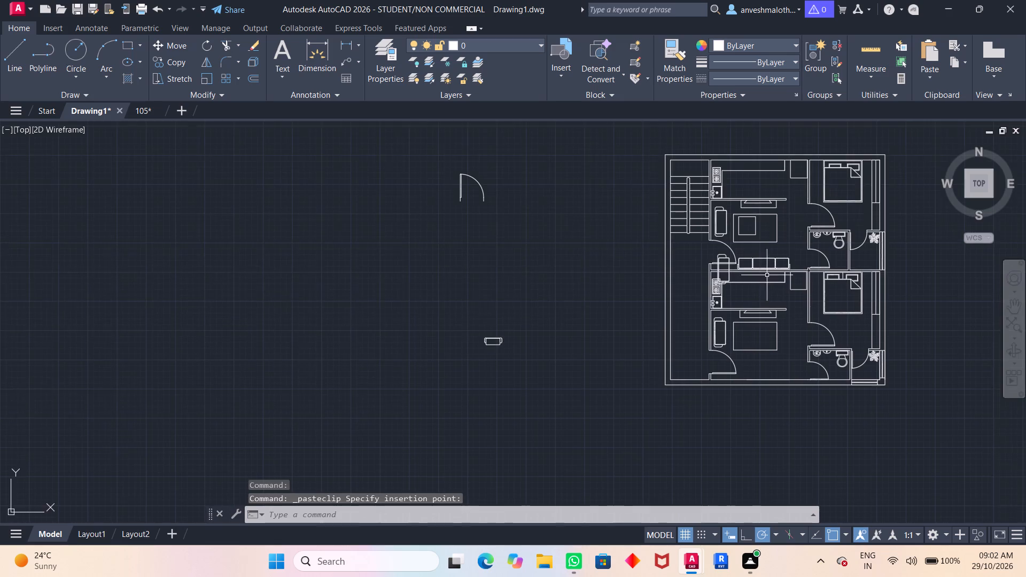
scroll(796, 256, "up", 4)
left_click(790, 241)
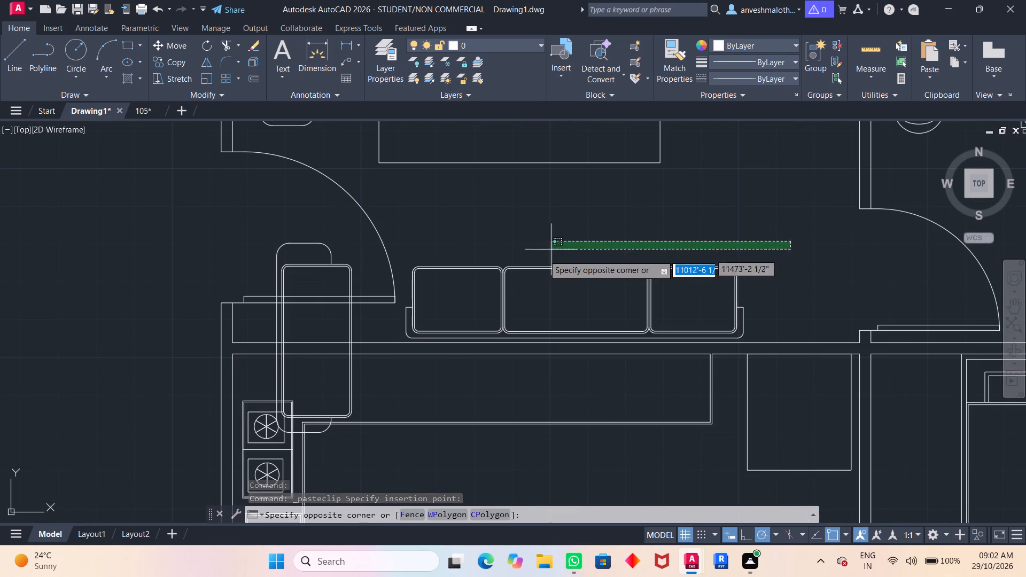
left_click(398, 341)
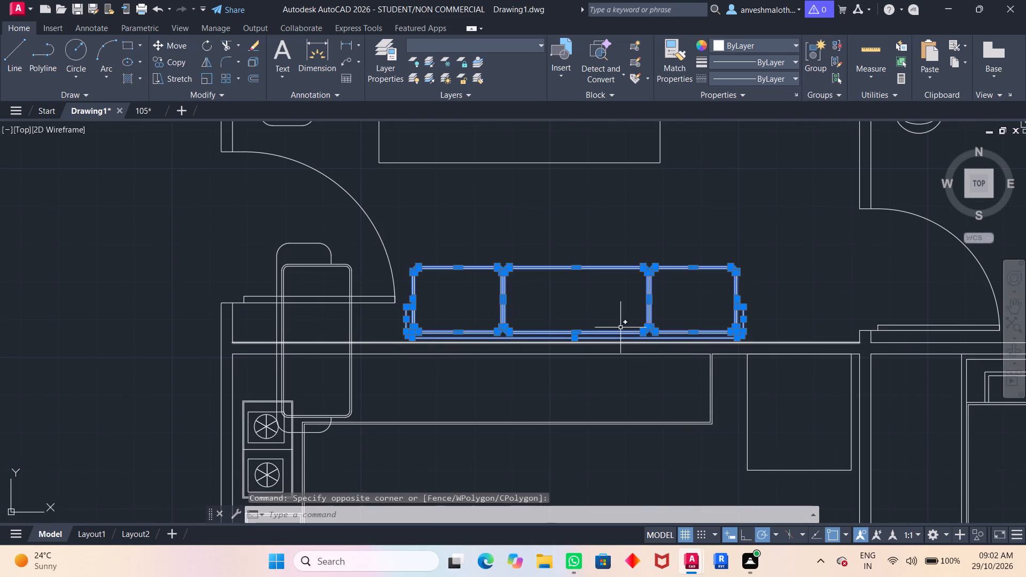
key("ctrl+c")
key("ctrl+v")
scroll(602, 338, "down", 2)
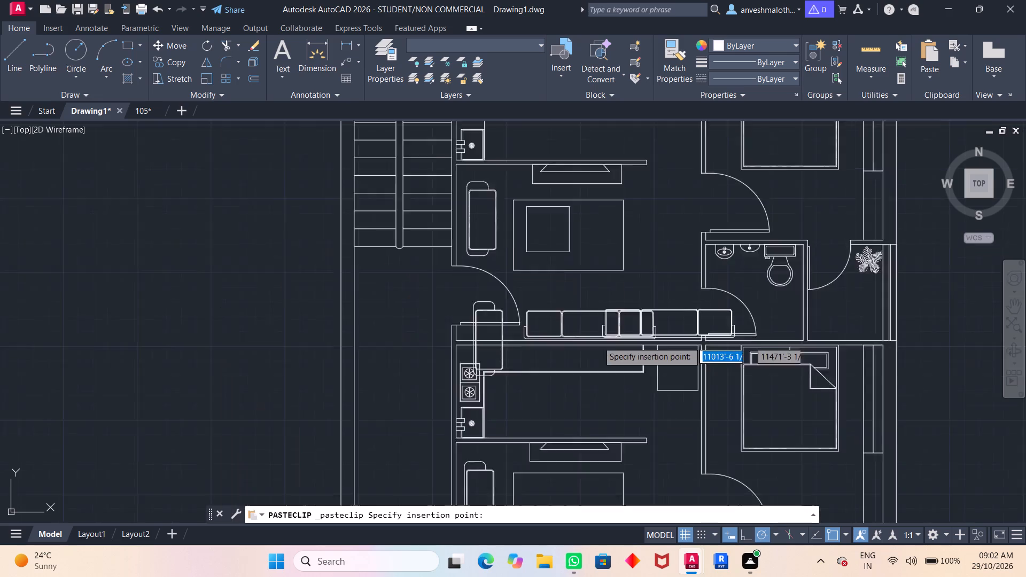
scroll(598, 341, "down", 1)
middle_click_drag(504, 377, 756, 160)
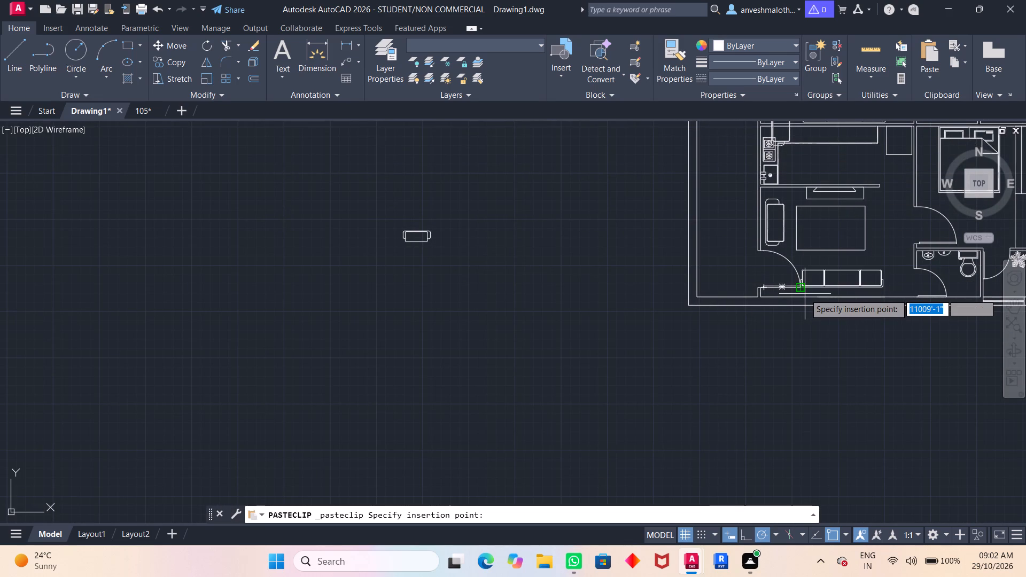
scroll(805, 294, "down", 1)
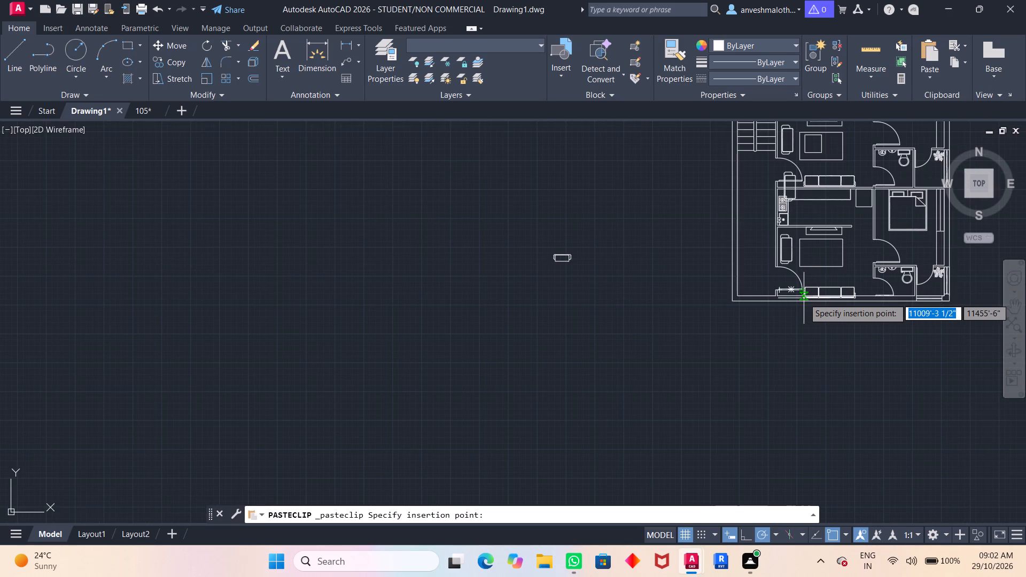
scroll(804, 298, "up", 4)
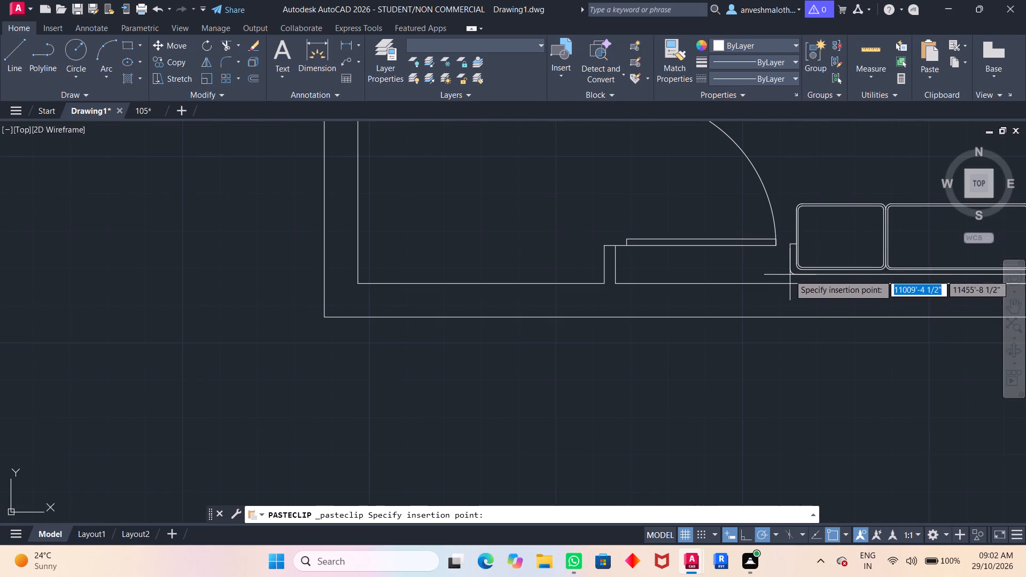
left_click(788, 276)
Examine the furniture layout across both units, checking the lower unit's rooms up close.
scroll(804, 266, "down", 1)
scroll(927, 217, "down", 1)
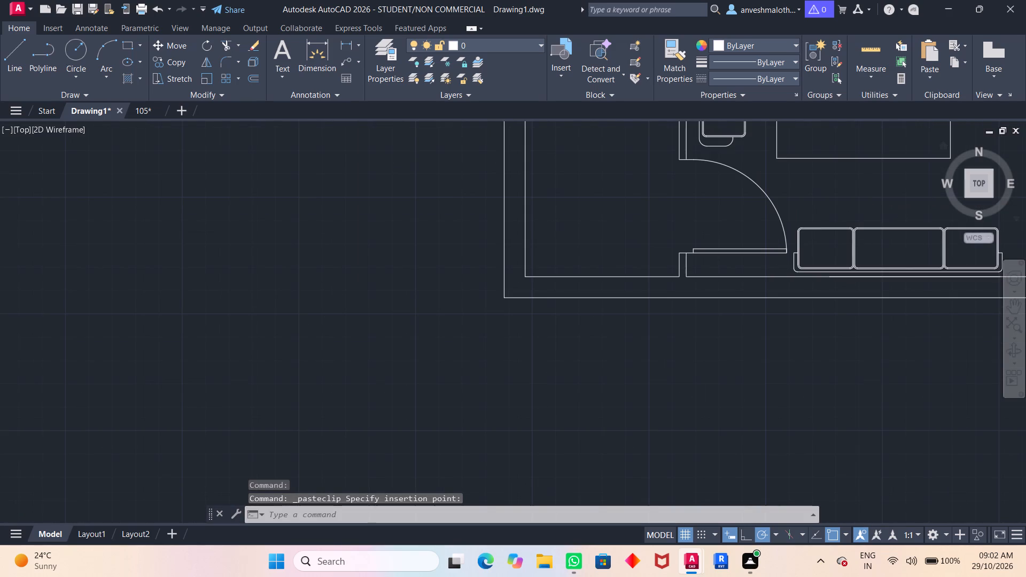
middle_click_drag(919, 240, 662, 306)
scroll(701, 244, "down", 3)
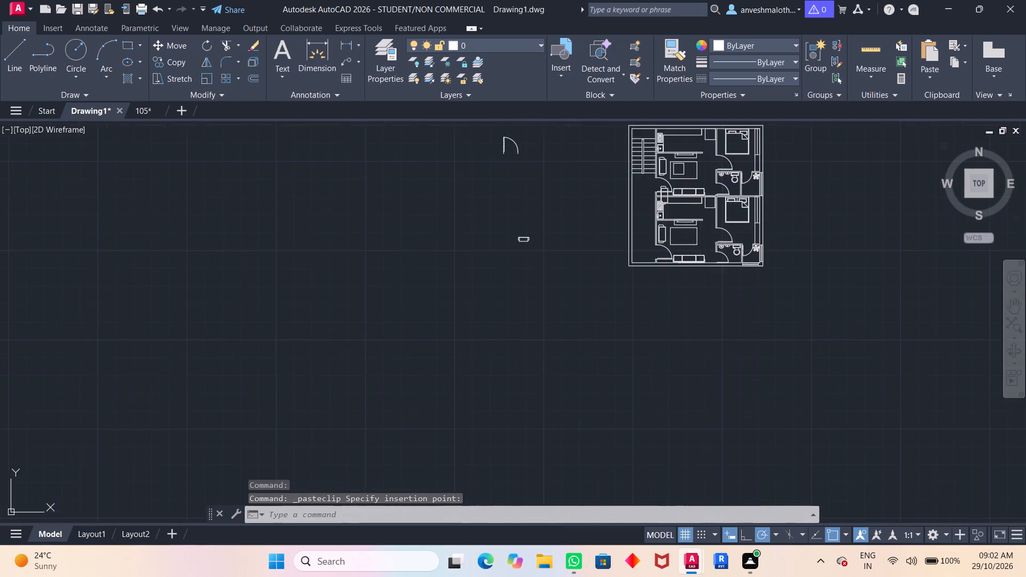
middle_click_drag(701, 244, 650, 300)
scroll(743, 281, "up", 3)
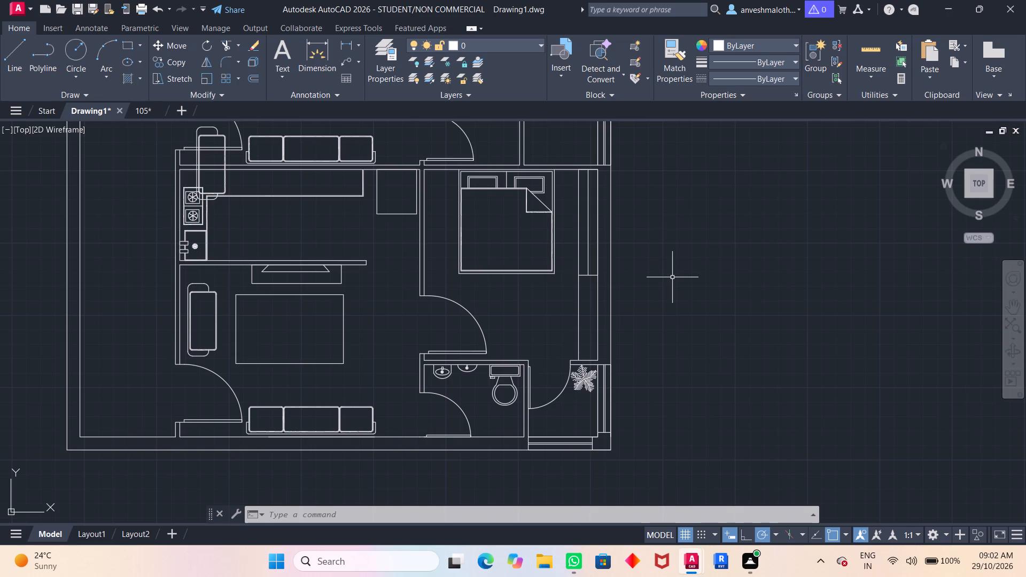
scroll(708, 330, "down", 2)
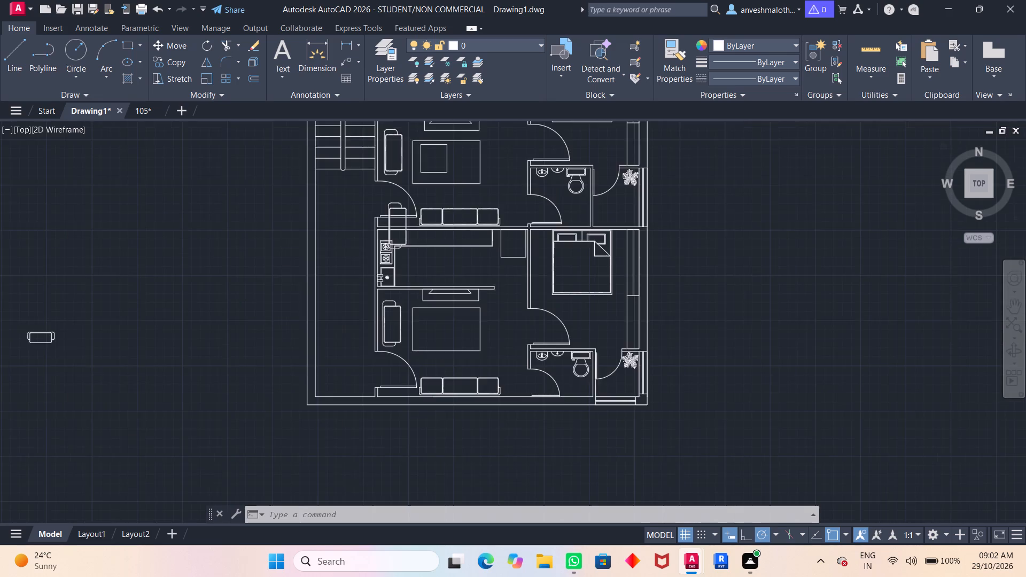
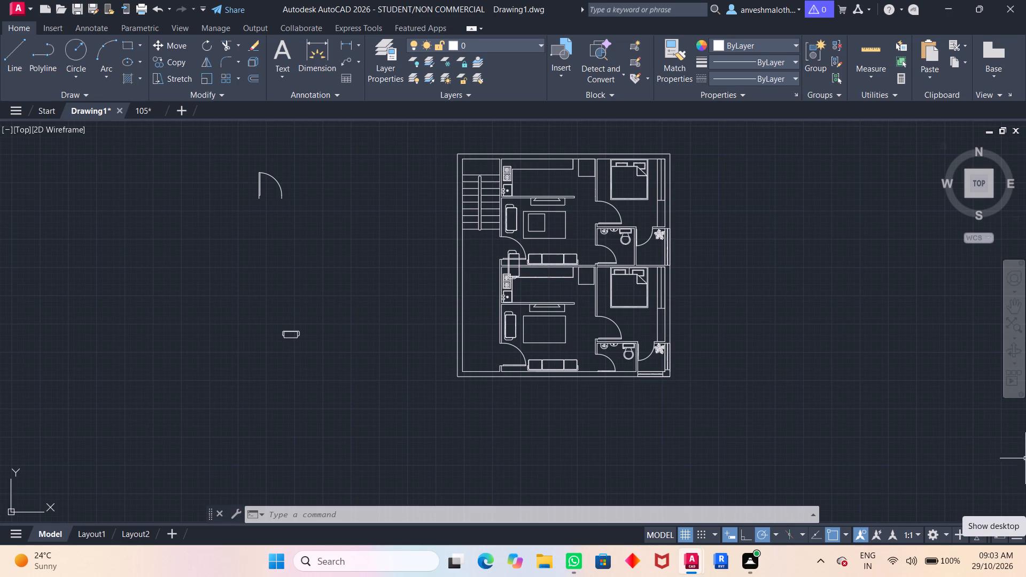
Draw three slanted hanger lines, each about 1'-4" long, across the northern half of the wardrobe on the upper bedroom's east wall.
scroll(707, 214, "up", 1)
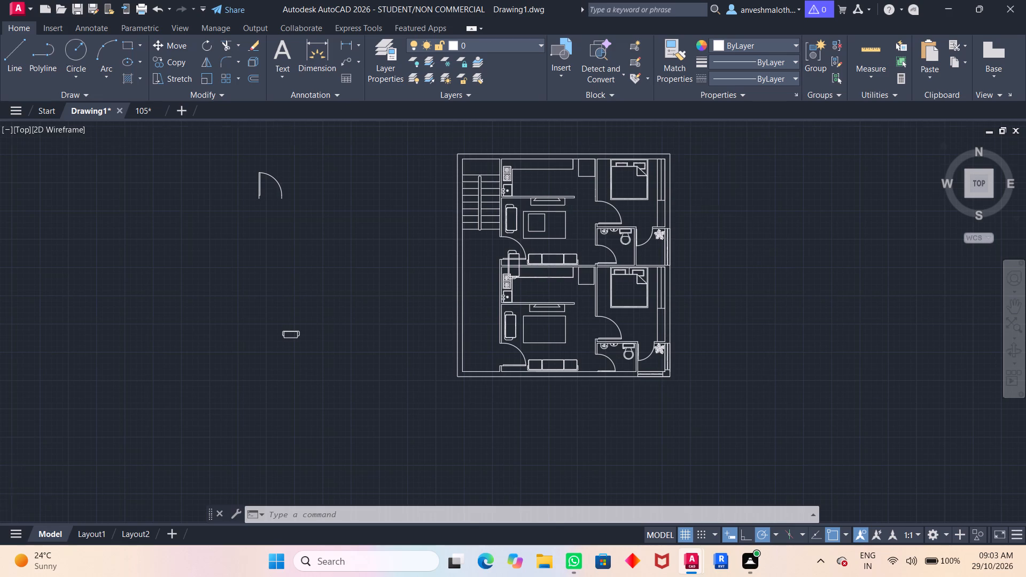
scroll(707, 213, "up", 1)
middle_click_drag(683, 199, 610, 489)
middle_click_drag(555, 367, 557, 269)
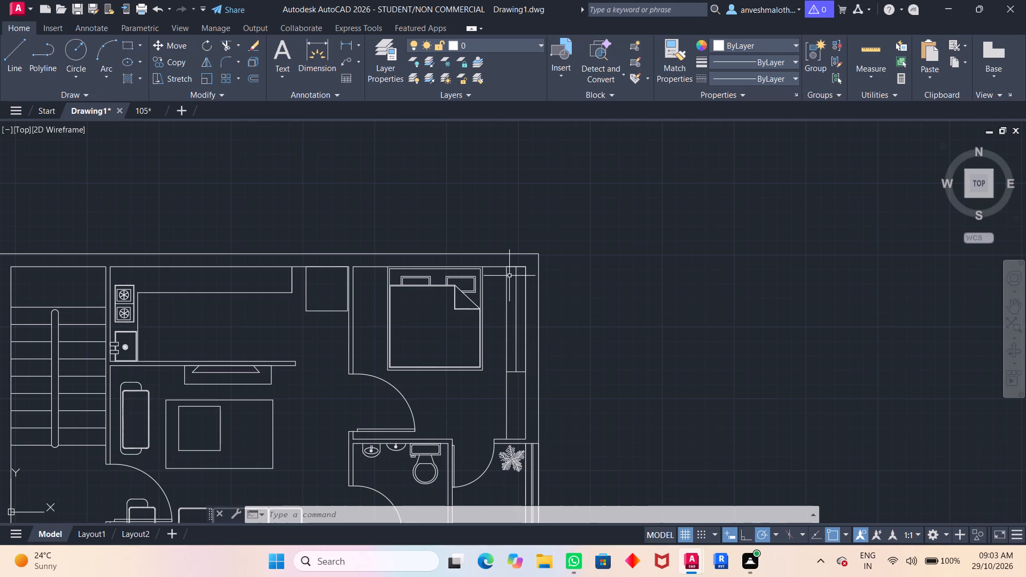
scroll(580, 286, "up", 1)
middle_click_drag(620, 269, 597, 191)
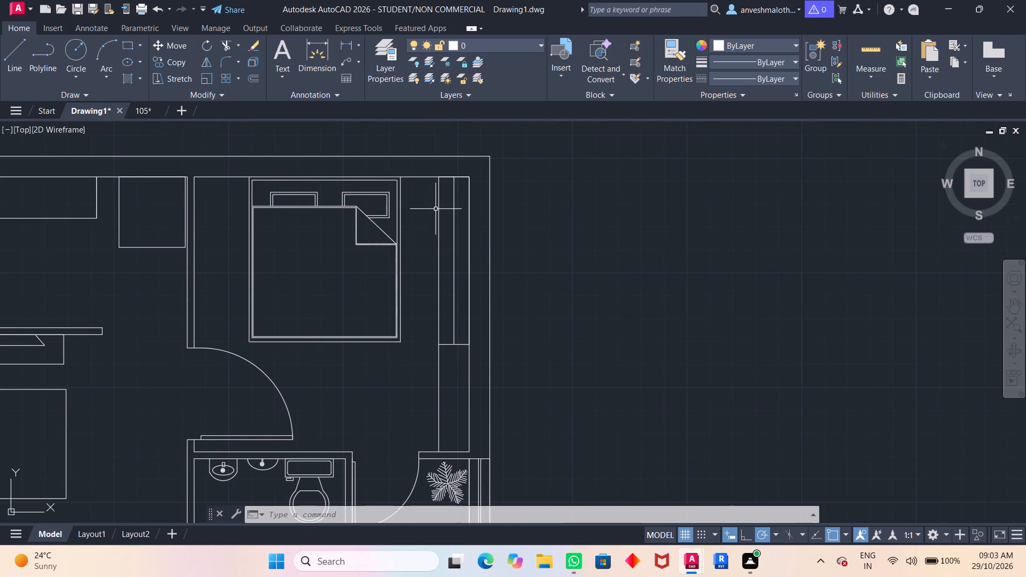
key("l")
key("Return")
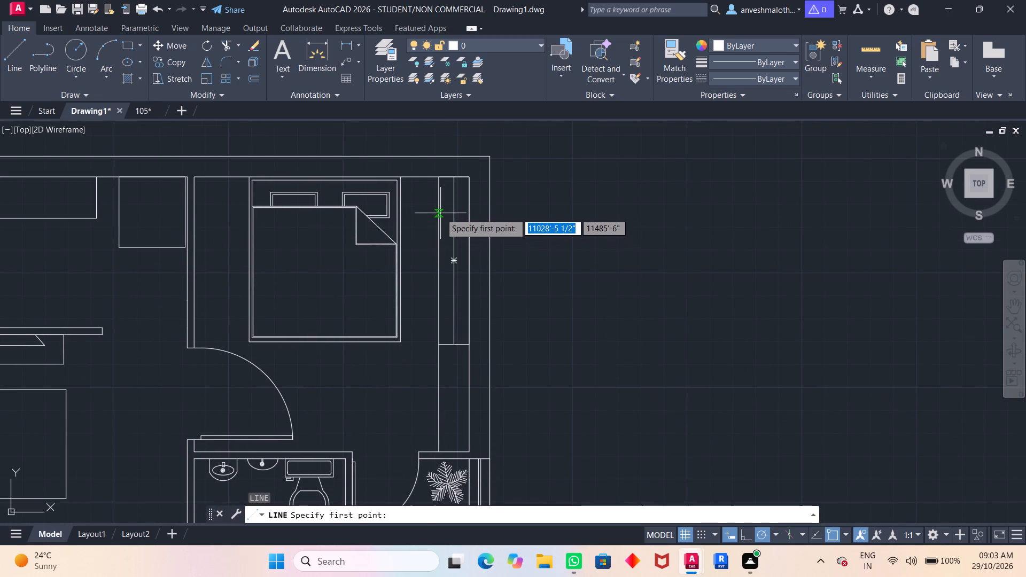
left_click(440, 213)
left_click(470, 194)
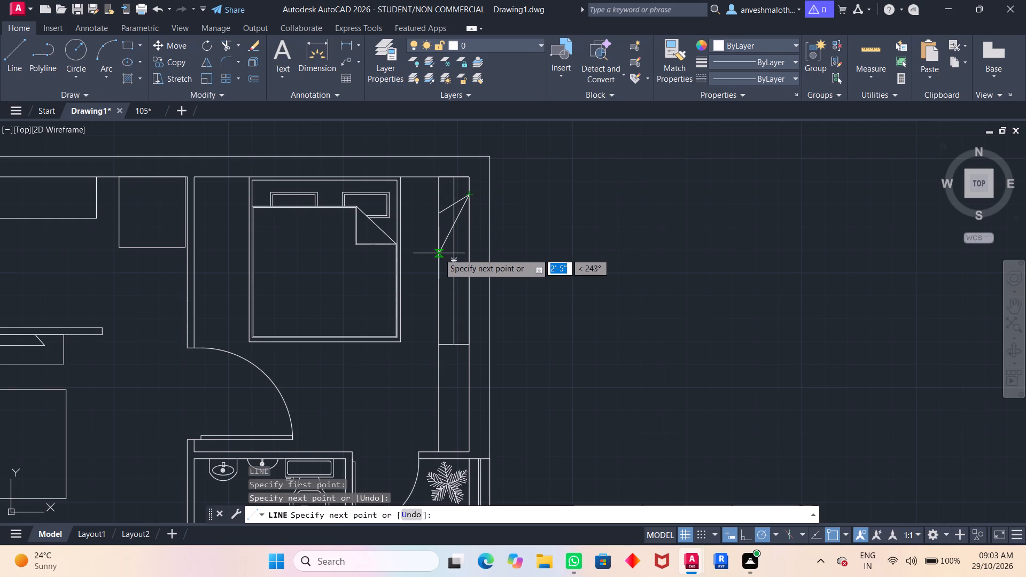
key("space")
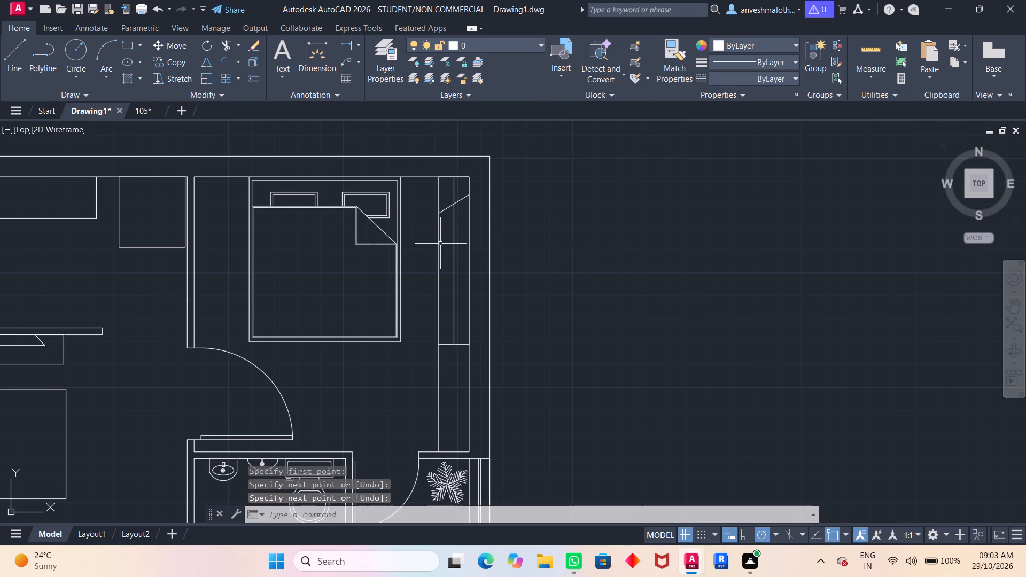
key("space")
left_click(440, 245)
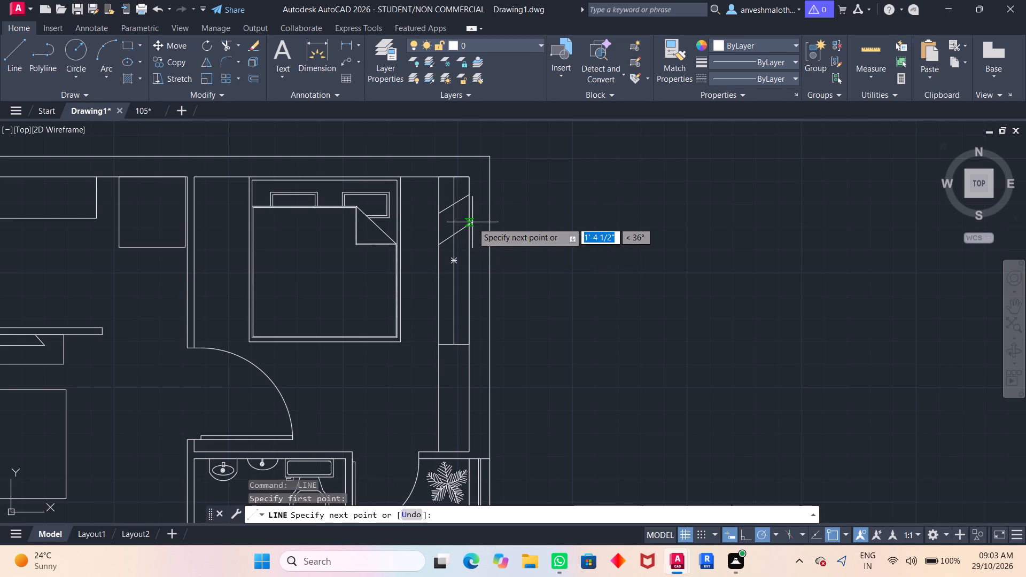
left_click(472, 222)
key("space")
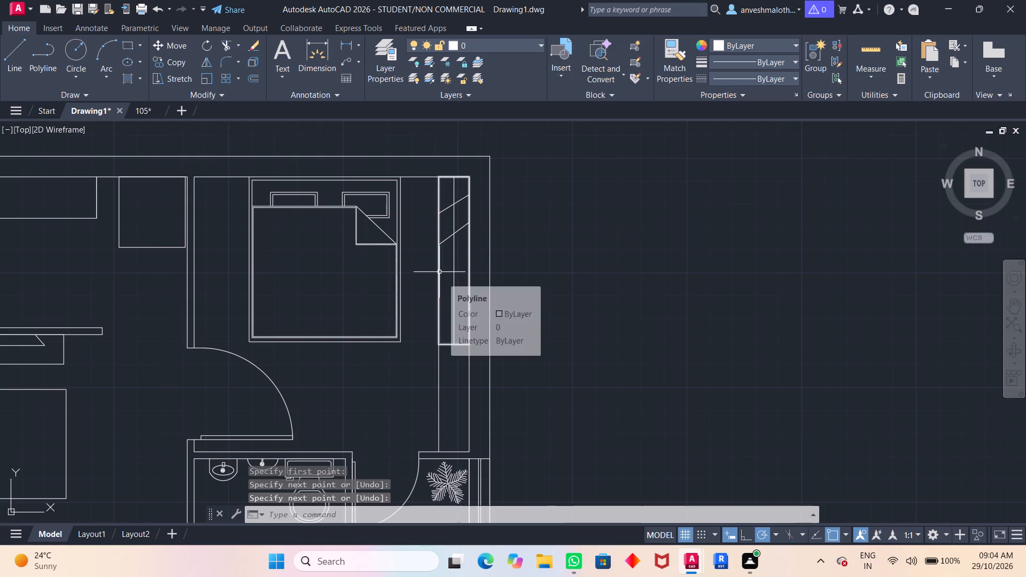
key("space")
left_click(440, 271)
left_click(469, 254)
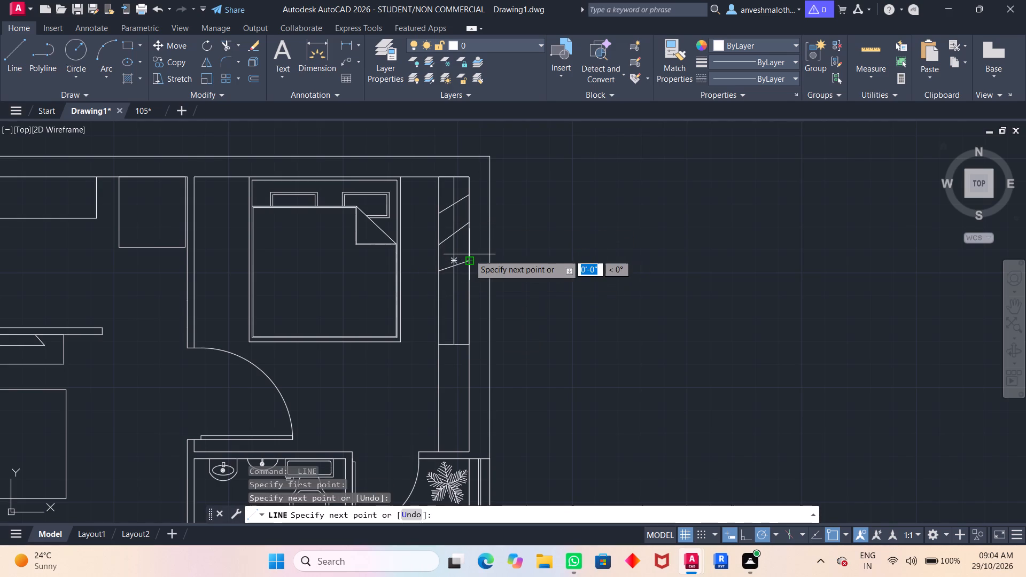
key("space")
Draw three more slanted hanger lines, each about 1'-3" long, across the southern half of the upper bedroom's wardrobe.
key("space")
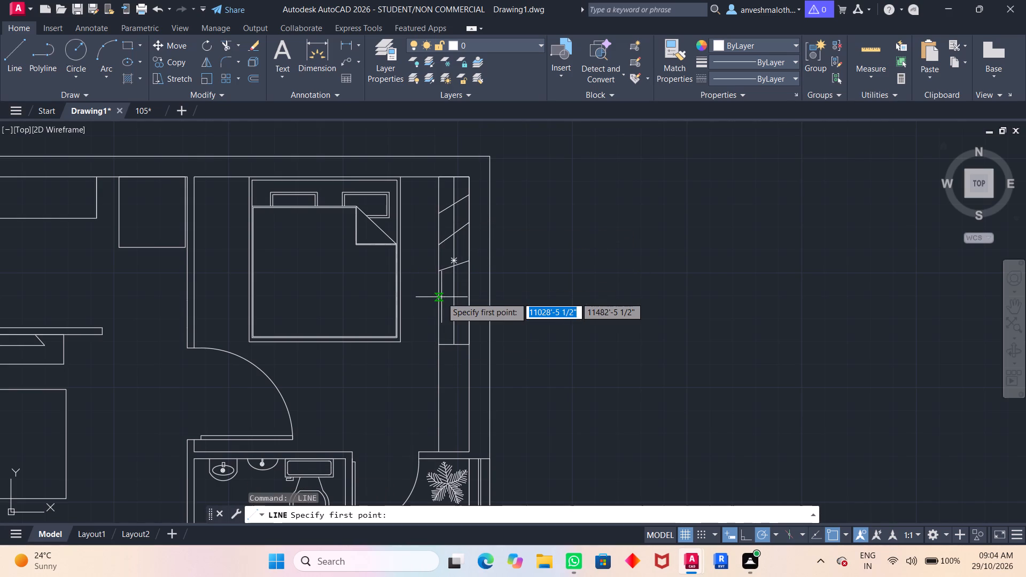
left_click(436, 297)
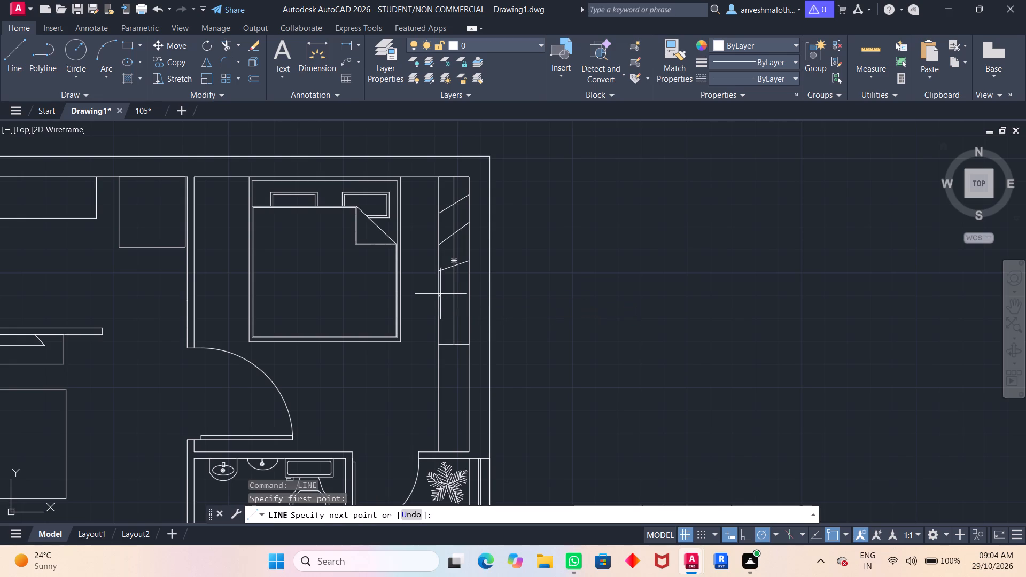
left_click(469, 282)
key("space")
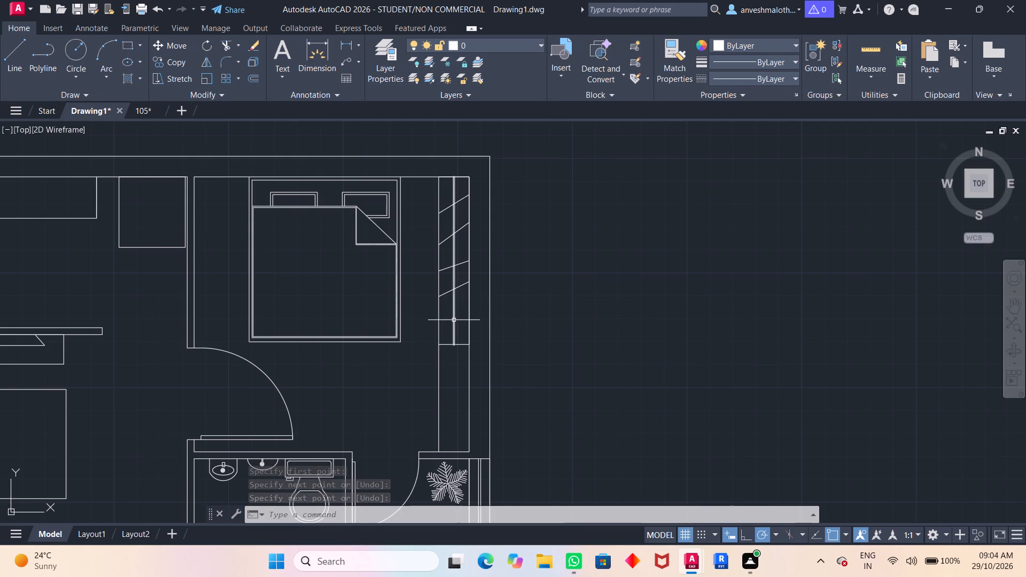
key("space")
left_click(438, 317)
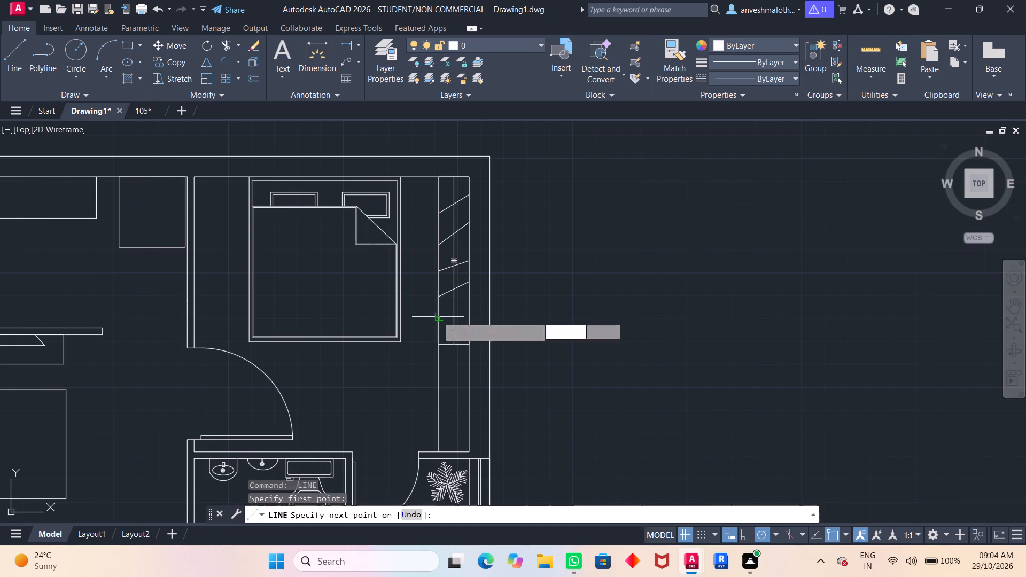
left_click(470, 303)
key("space")
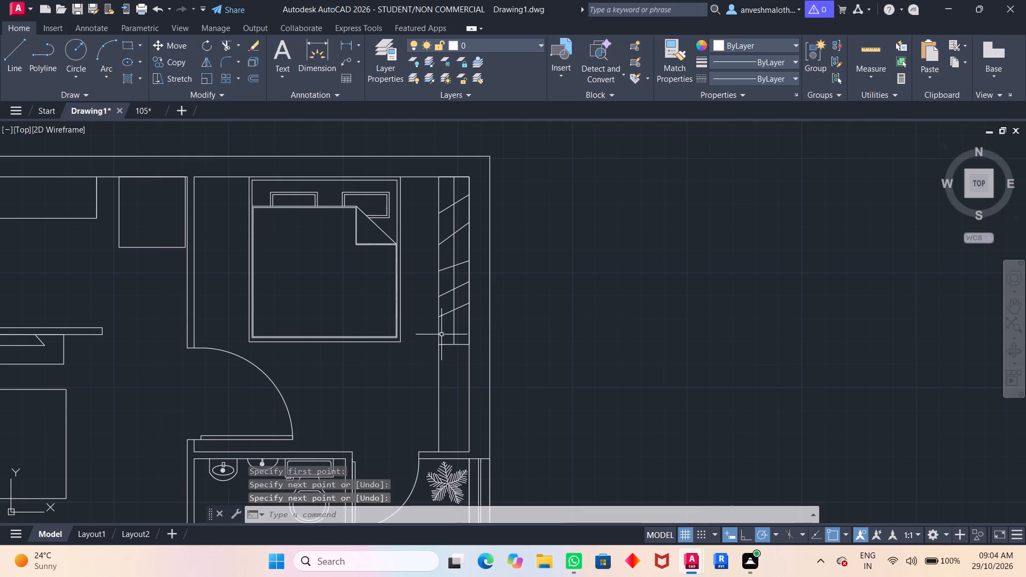
key("space")
left_click(440, 337)
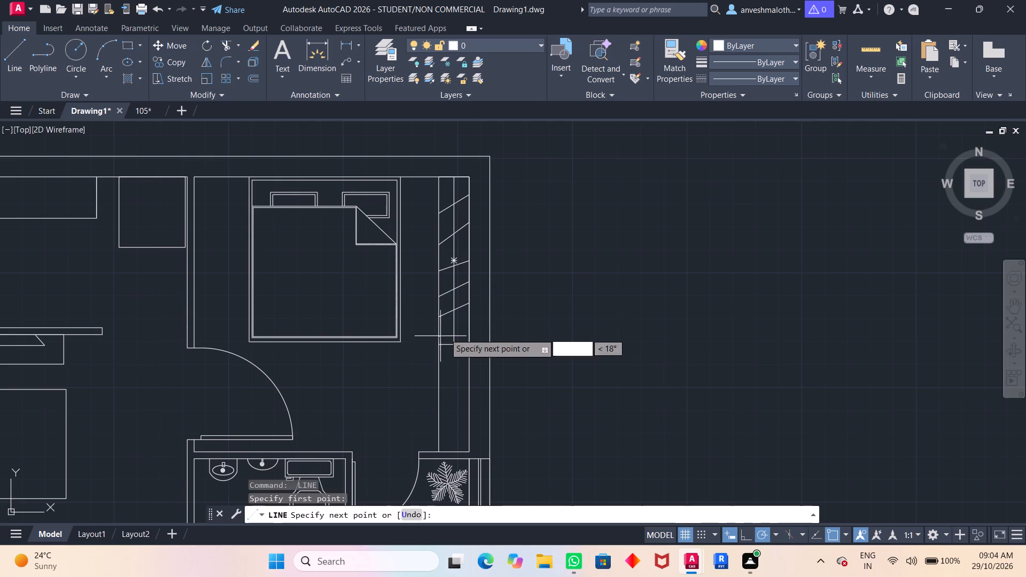
left_click(469, 324)
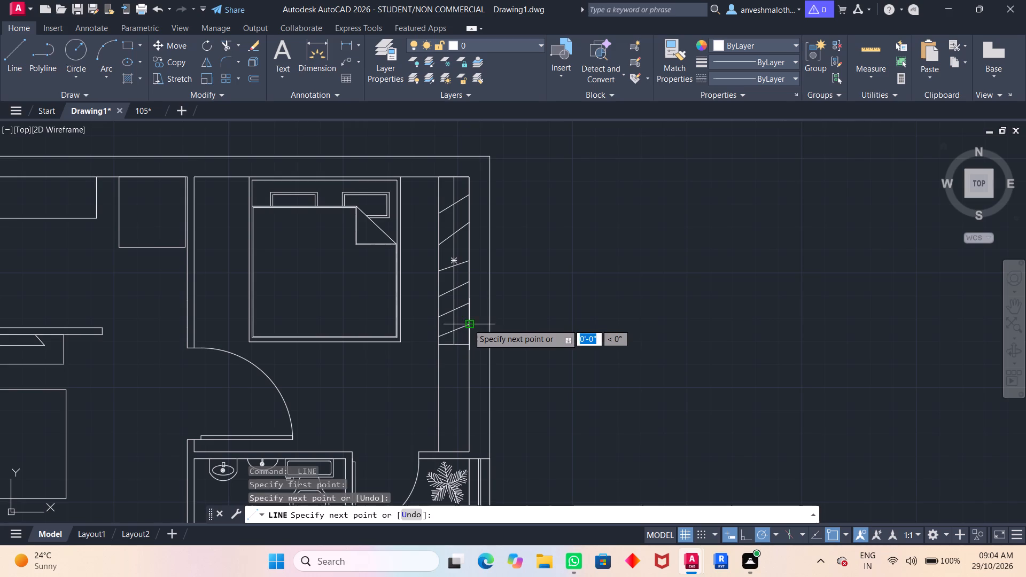
key("space")
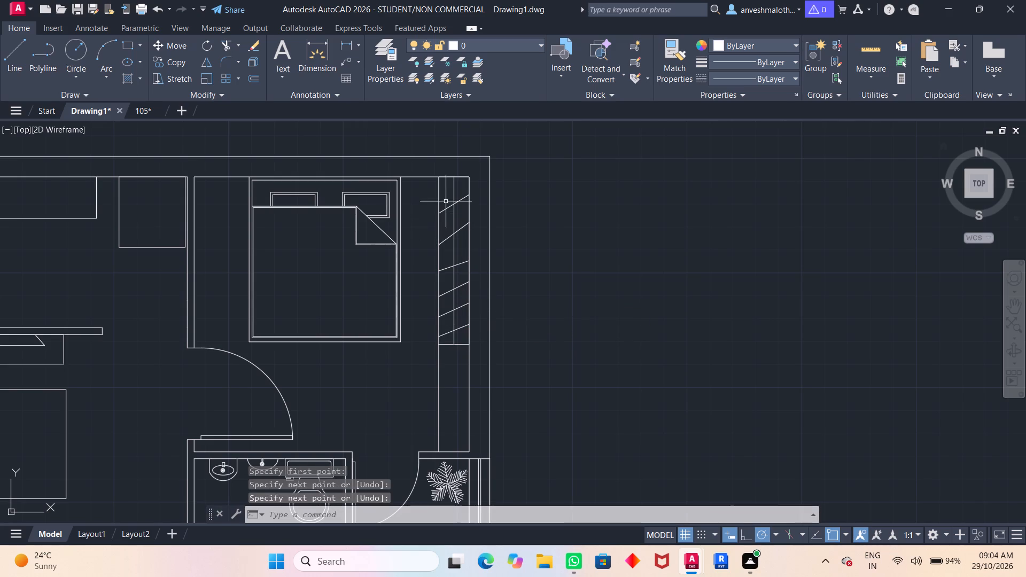
Add three slanted lines about 1'-3" to 1'-4" long, two filling the wider northern gaps and one near the wardrobe's north end.
key("space")
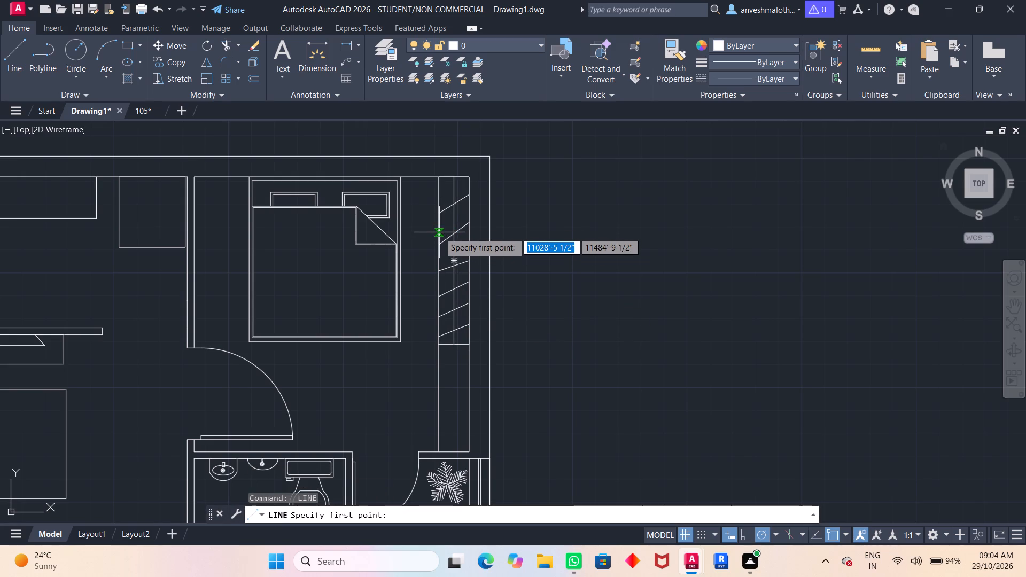
left_click(438, 232)
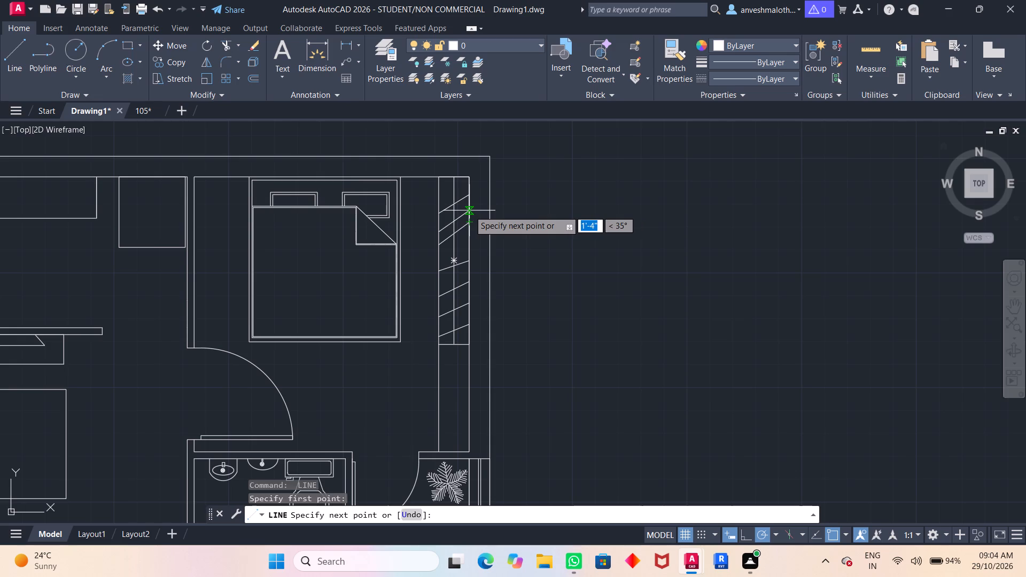
left_click(469, 210)
key("space")
key("space")
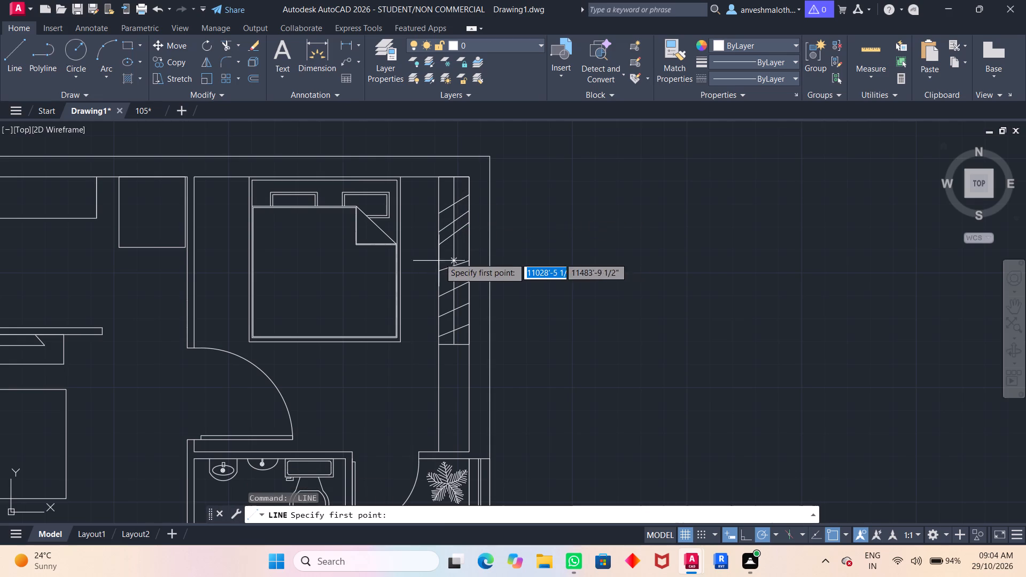
left_click(438, 260)
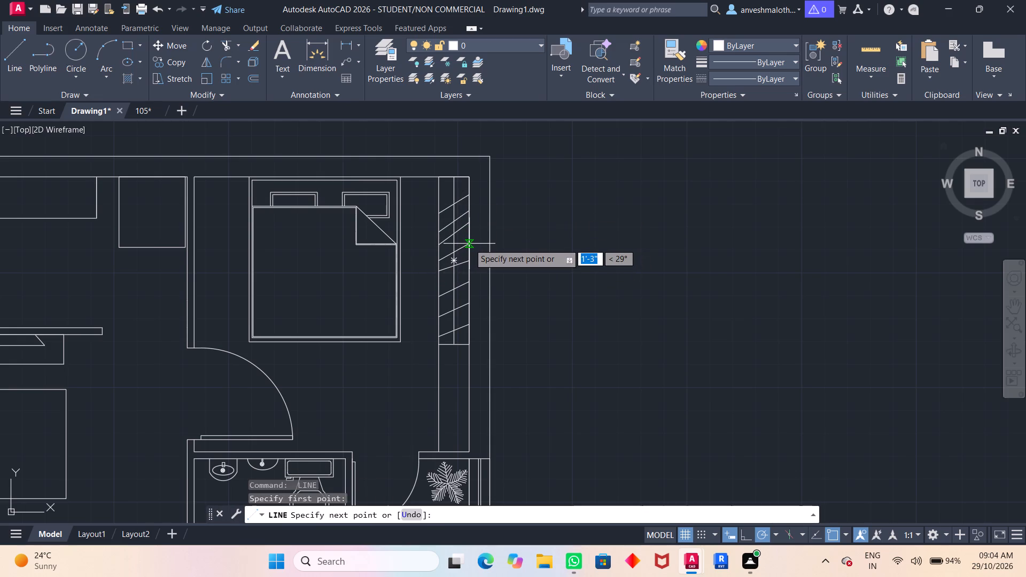
left_click(469, 244)
key("space")
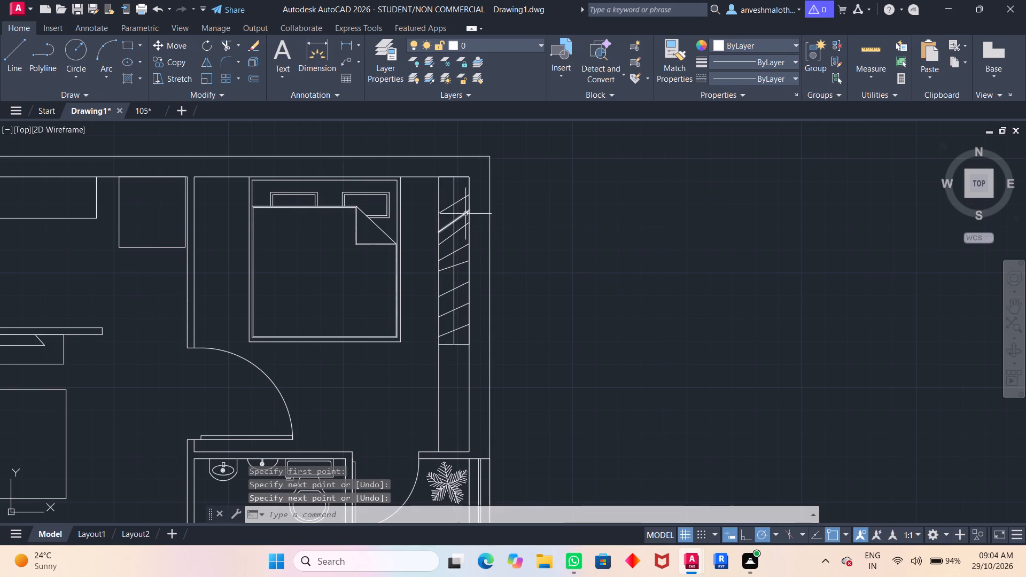
key("space")
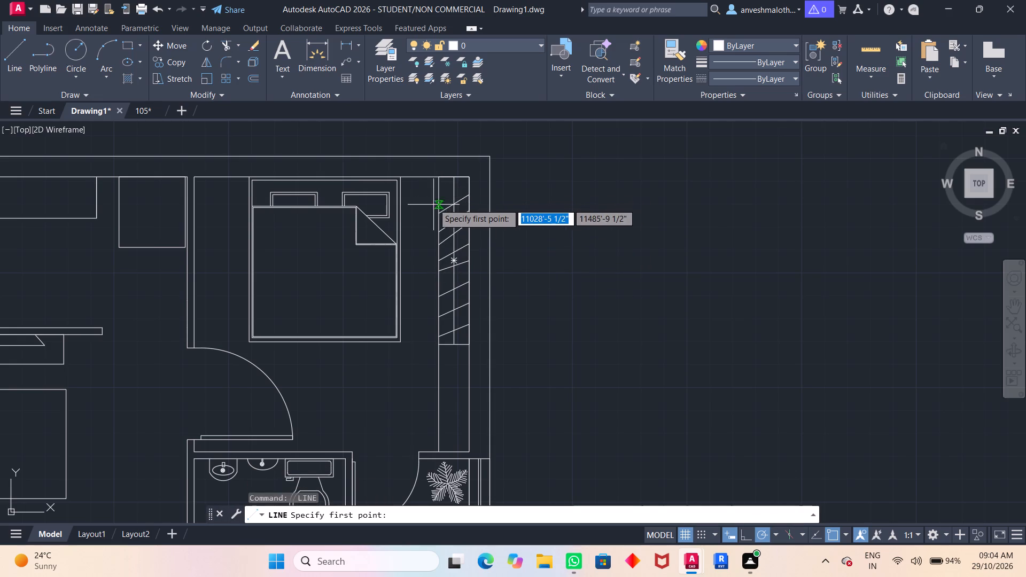
left_click(437, 198)
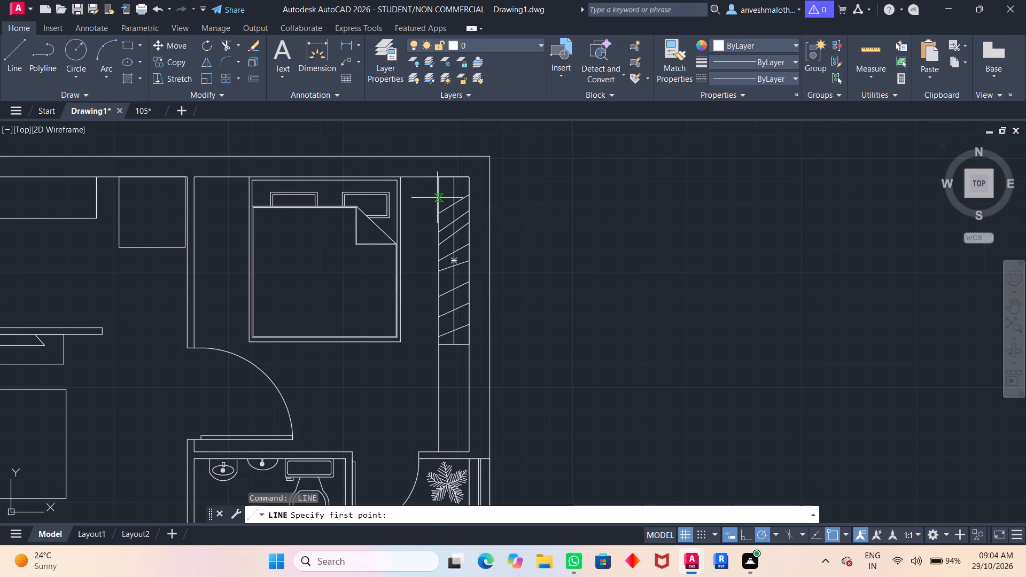
left_click(465, 185)
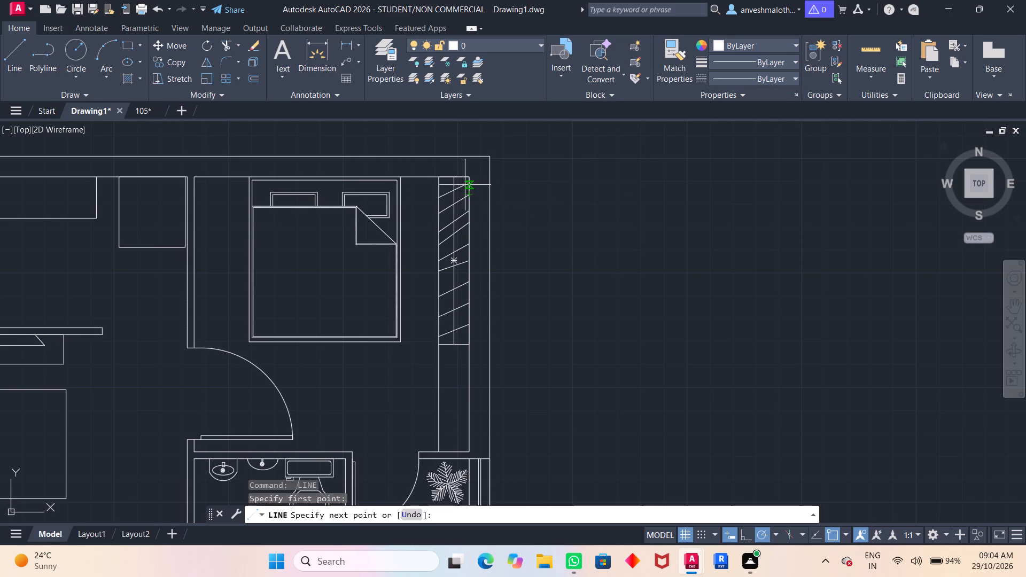
key("space")
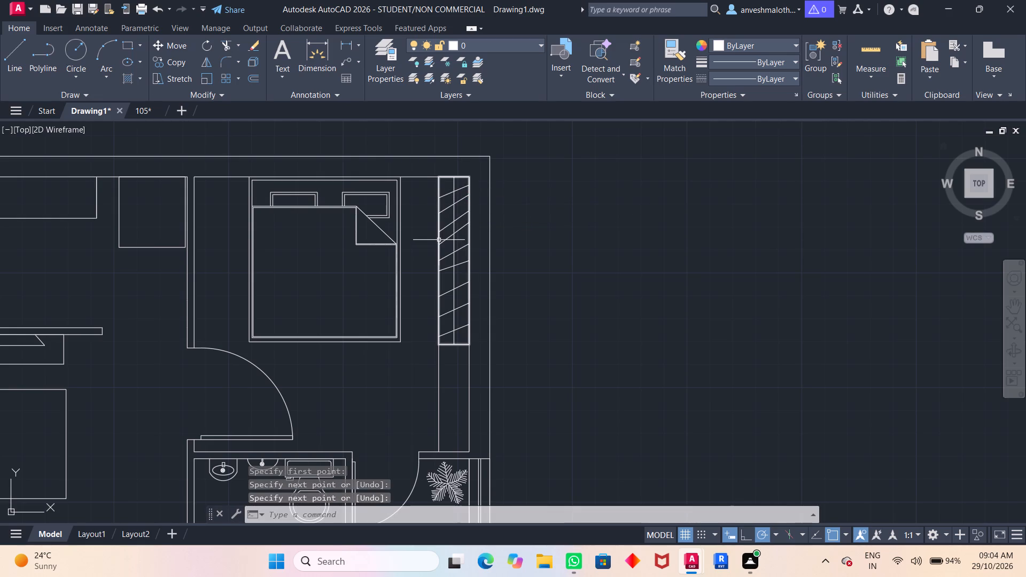
Offset the upper bedroom's wardrobe outline outward by 1'-0".
left_click(438, 240)
key("o")
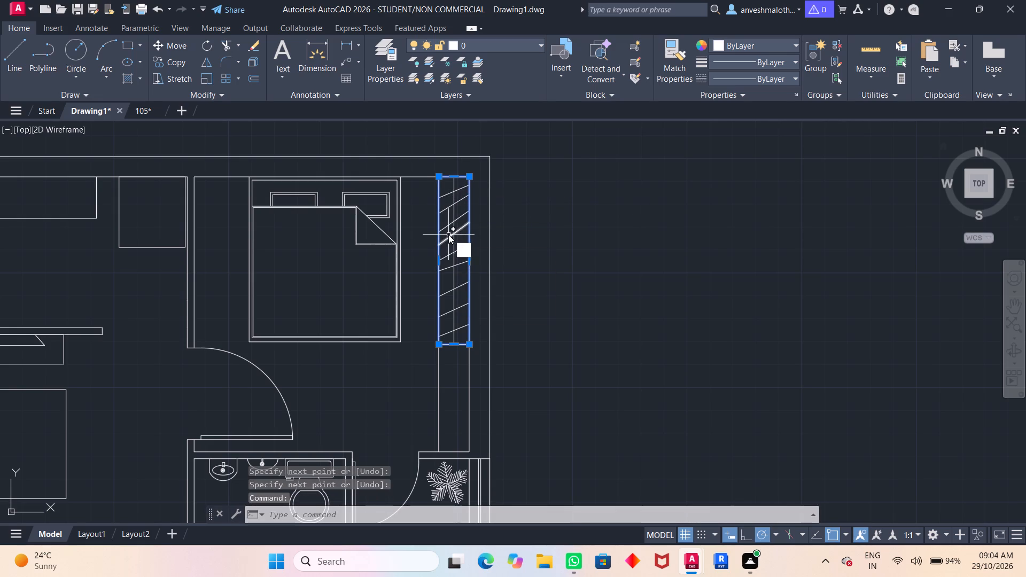
left_click(470, 260)
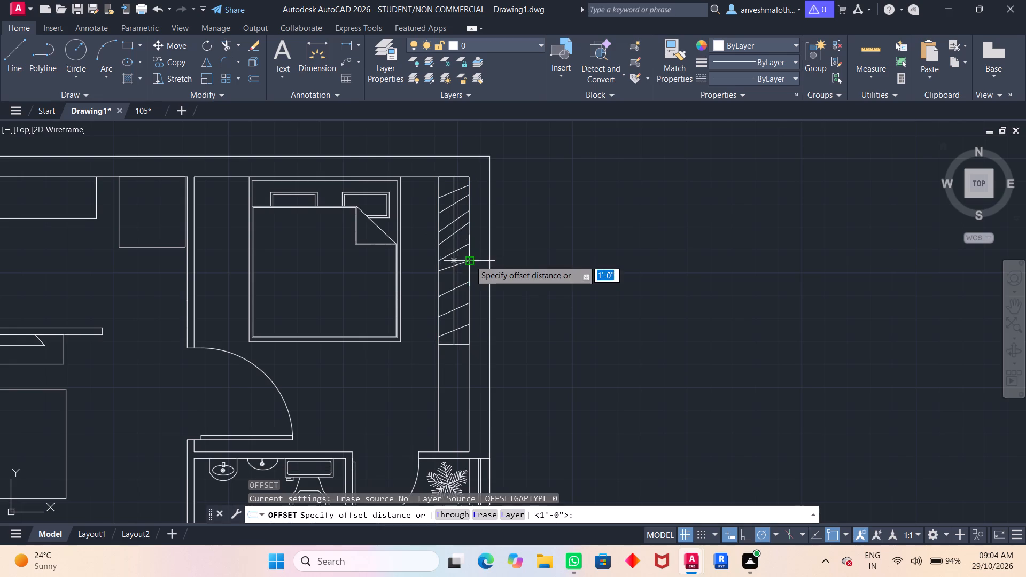
key("space")
left_click(439, 267)
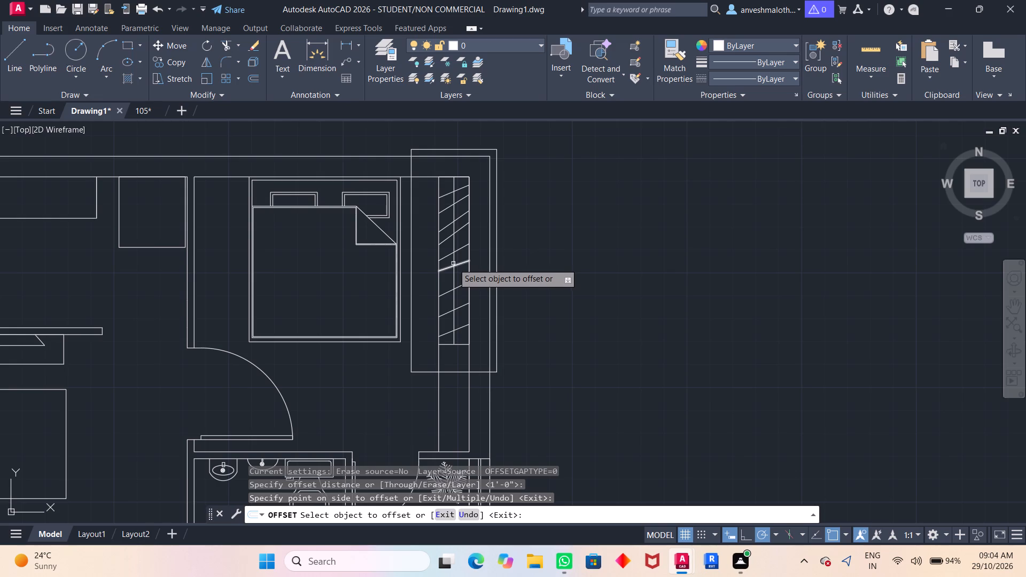
key("space")
Offset the upper bedroom's wardrobe outline inward by 0.5".
key("space")
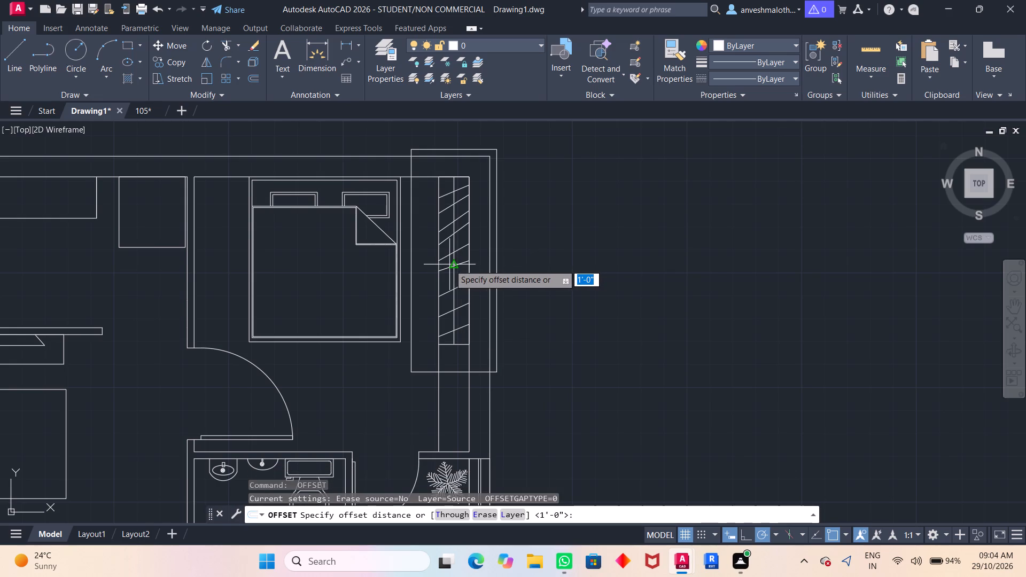
type("0.65")
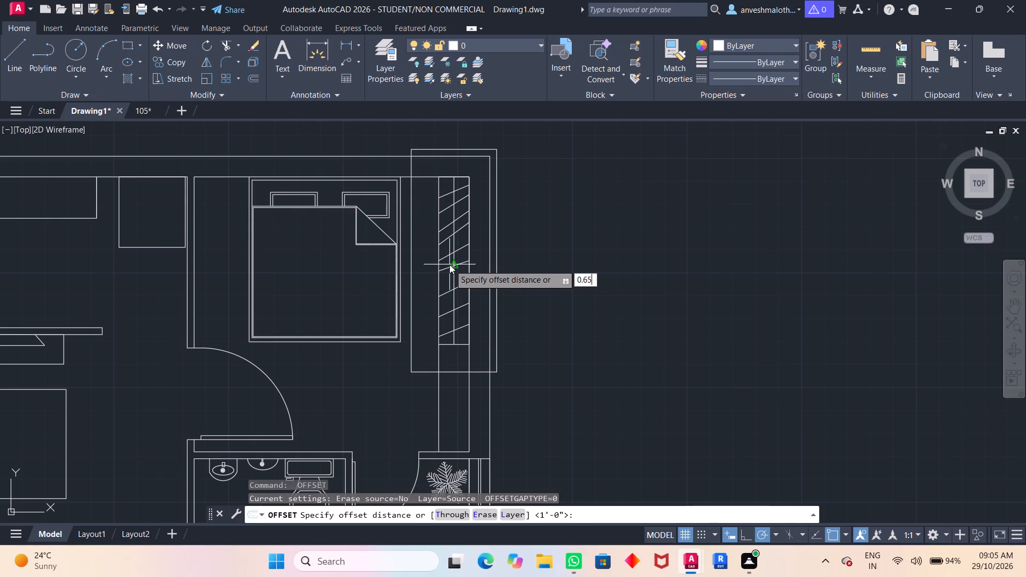
key("BackSpace")
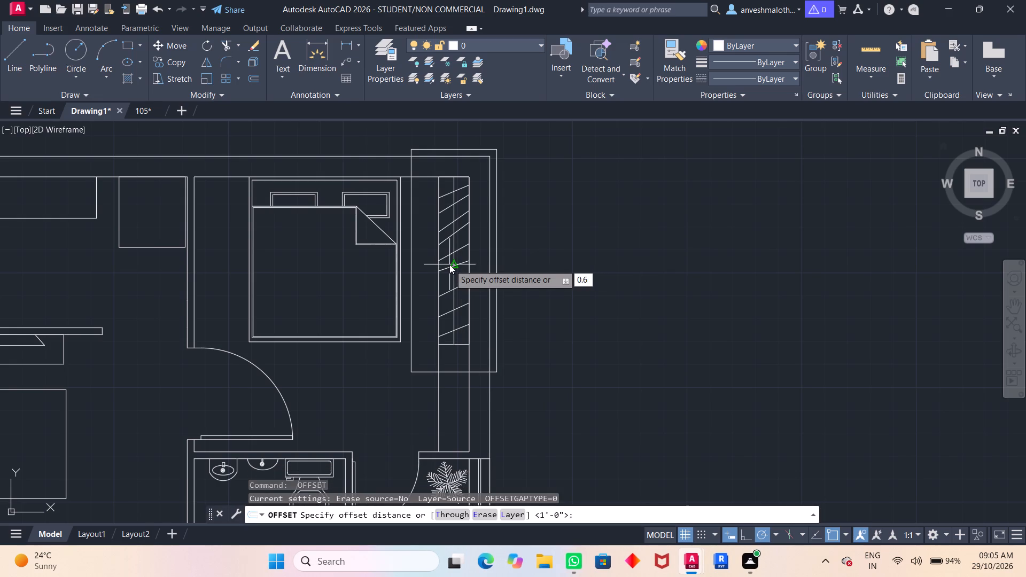
key("BackSpace")
key("5")
key("shift+quotedbl")
key("Return")
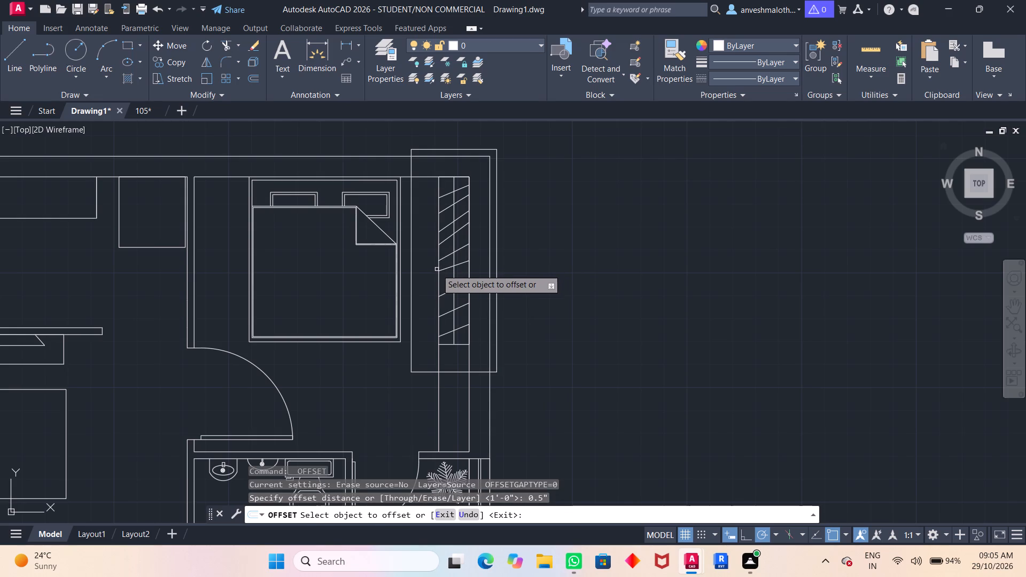
left_click_drag(439, 268, 460, 267)
left_click(457, 268)
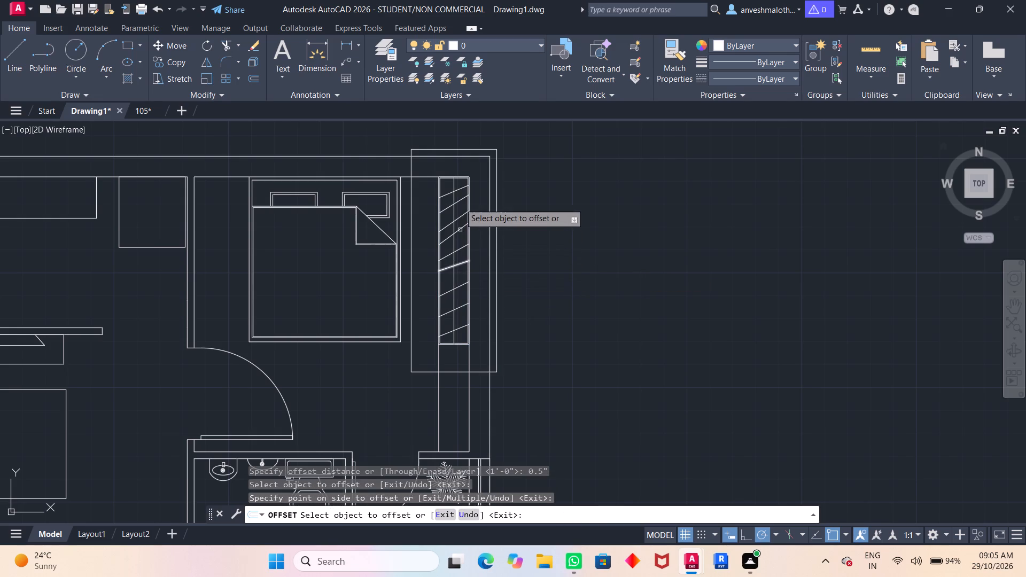
Delete the outline that was offset 1'-0" outward around the upper bedroom's wardrobe.
left_click(475, 149)
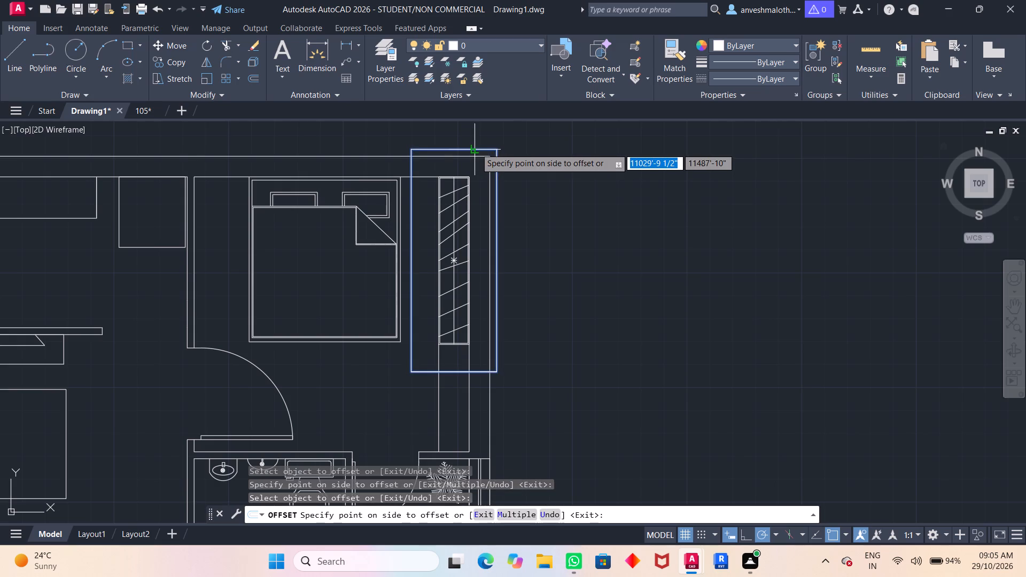
key("Escape")
left_click(476, 149)
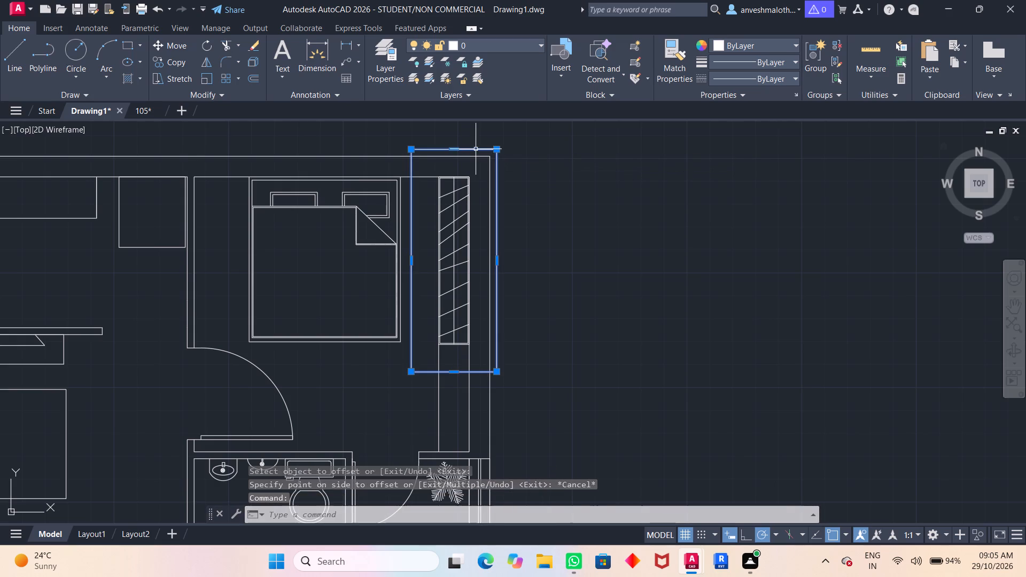
key("Delete")
Copy the upper wardrobe's inner outline, centre line and slanted hanger lines into the lower bedroom's wardrobe, aligned with its southwest corner.
scroll(468, 194, "up", 3)
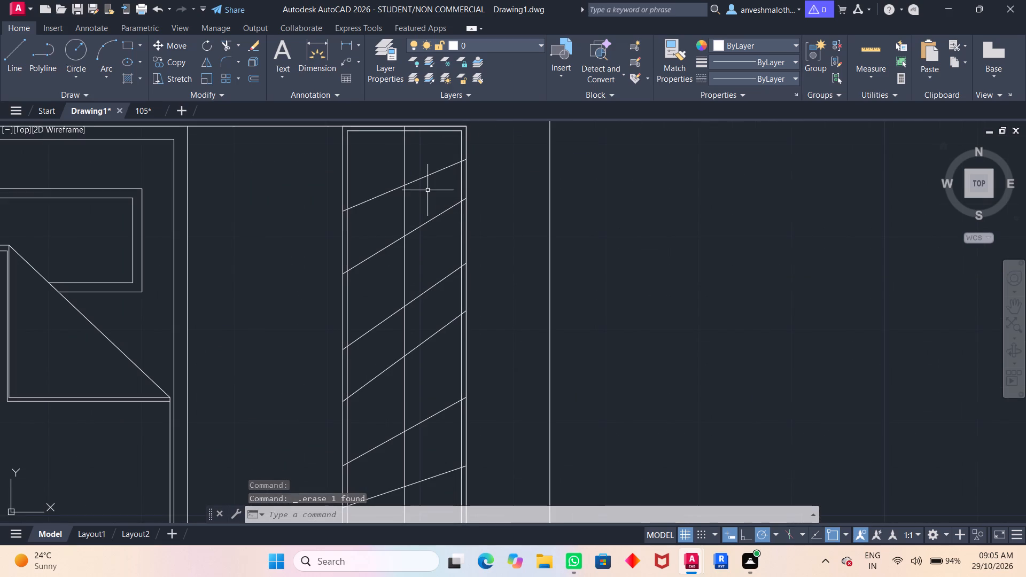
scroll(502, 125, "up", 2)
middle_click_drag(501, 129, 499, 138)
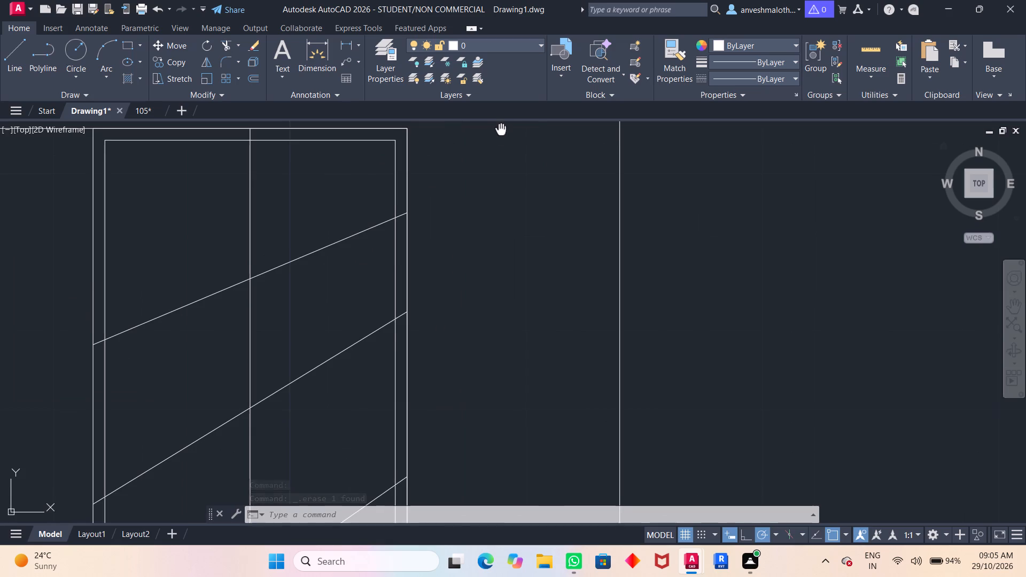
middle_click_drag(499, 138, 476, 181)
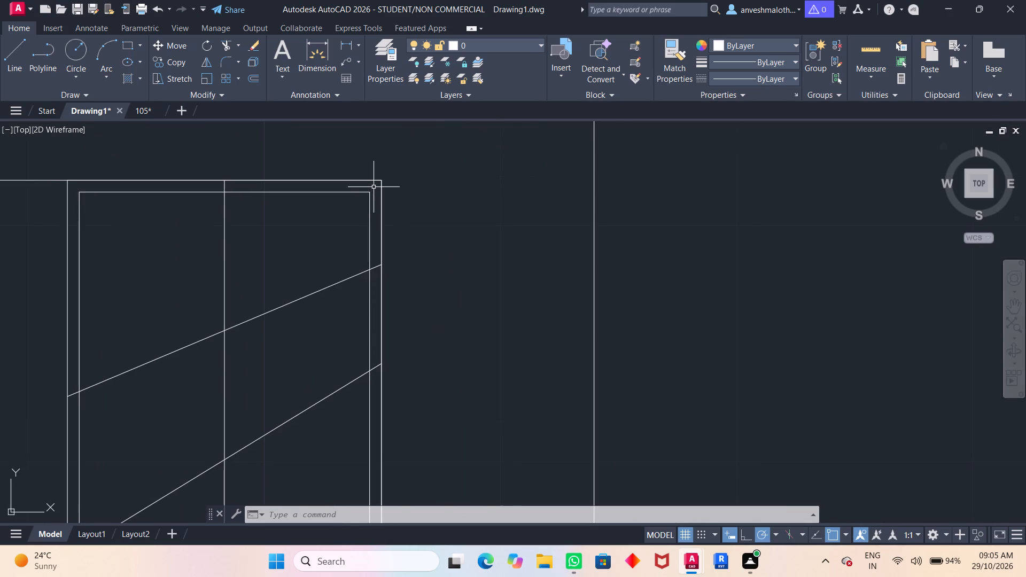
left_click(374, 187)
scroll(220, 329, "down", 3)
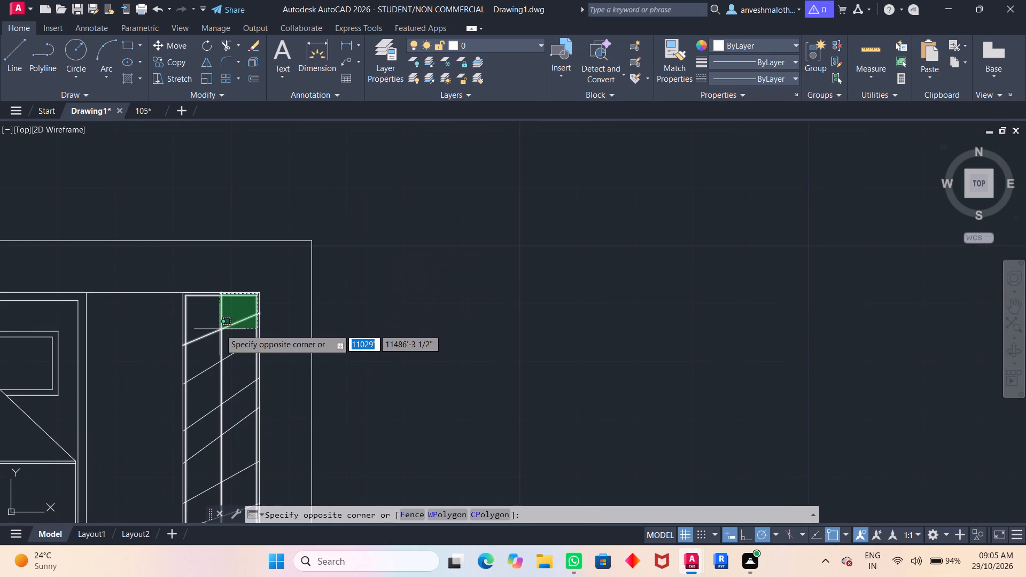
scroll(220, 329, "down", 2)
middle_click_drag(220, 329, 408, 118)
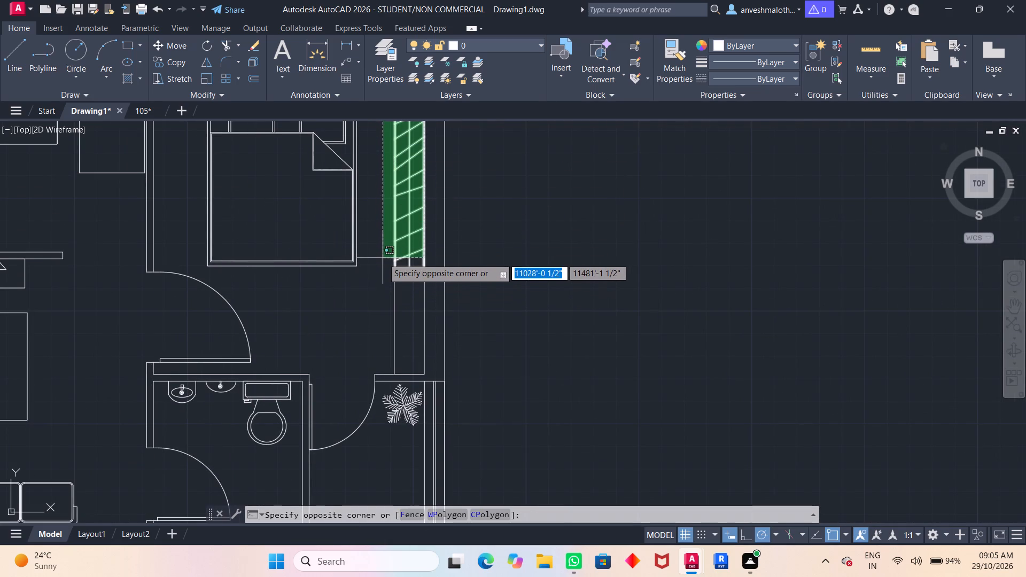
scroll(383, 258, "down", 3)
scroll(383, 258, "up", 6)
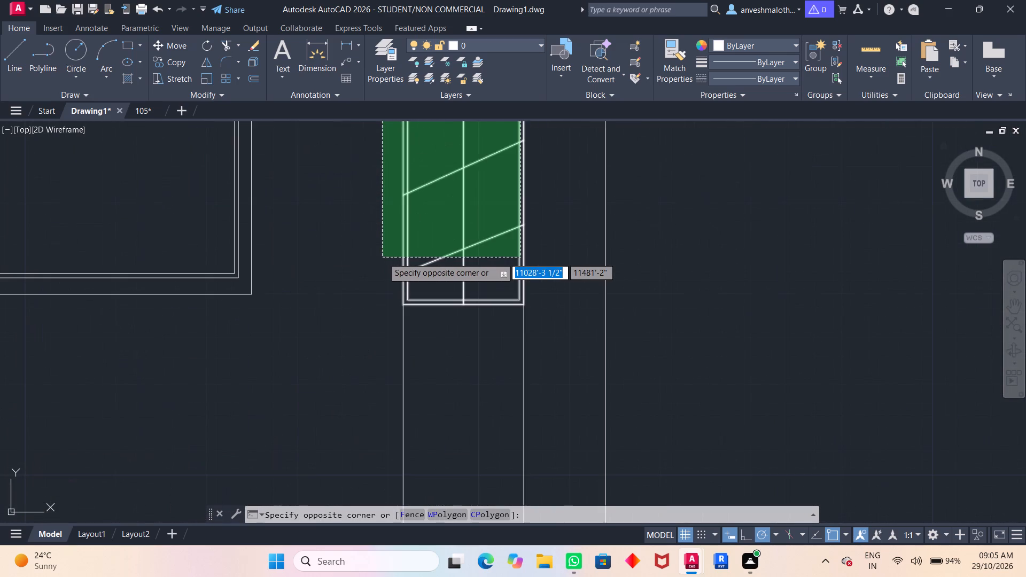
scroll(383, 258, "up", 1)
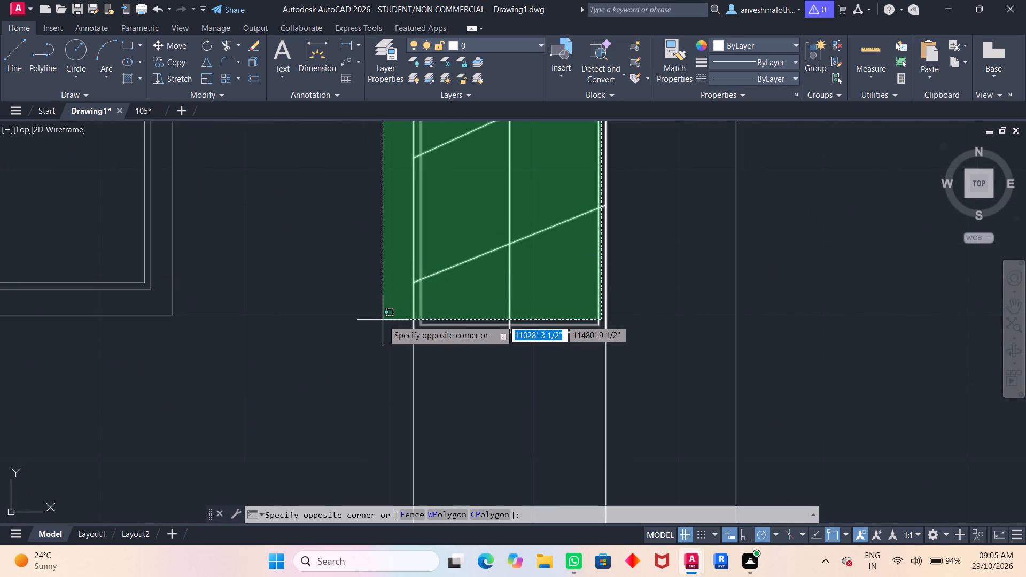
left_click(415, 329)
scroll(444, 247, "down", 3)
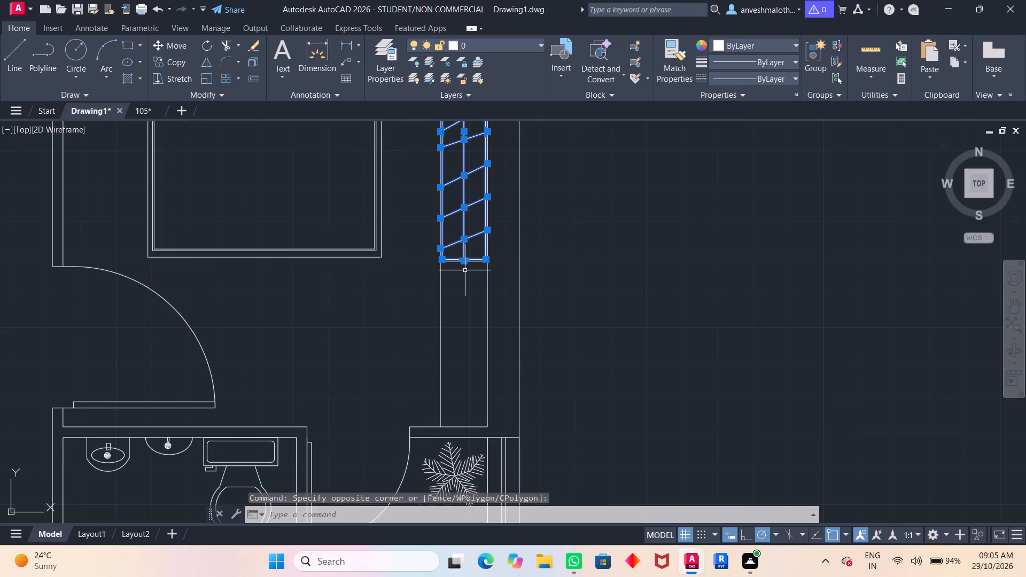
key("ctrl+c")
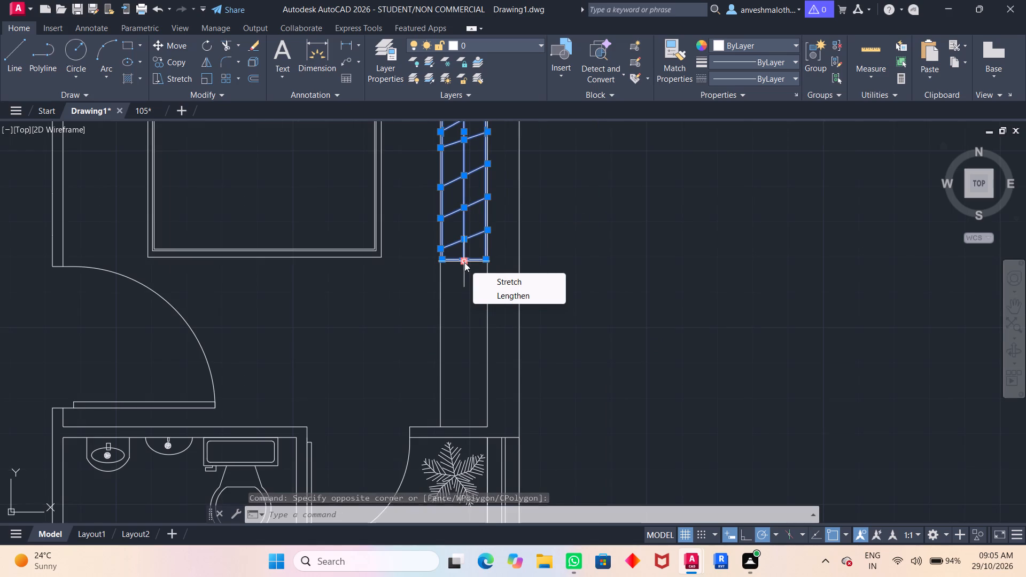
key("ctrl+v")
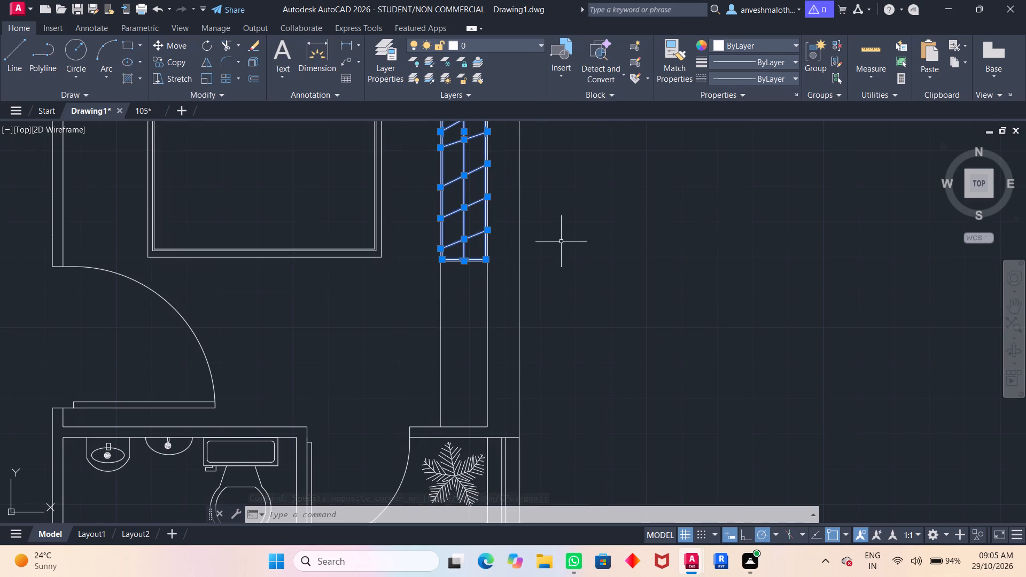
key("ctrl+c")
key("ctrl+v")
scroll(562, 237, "down", 4)
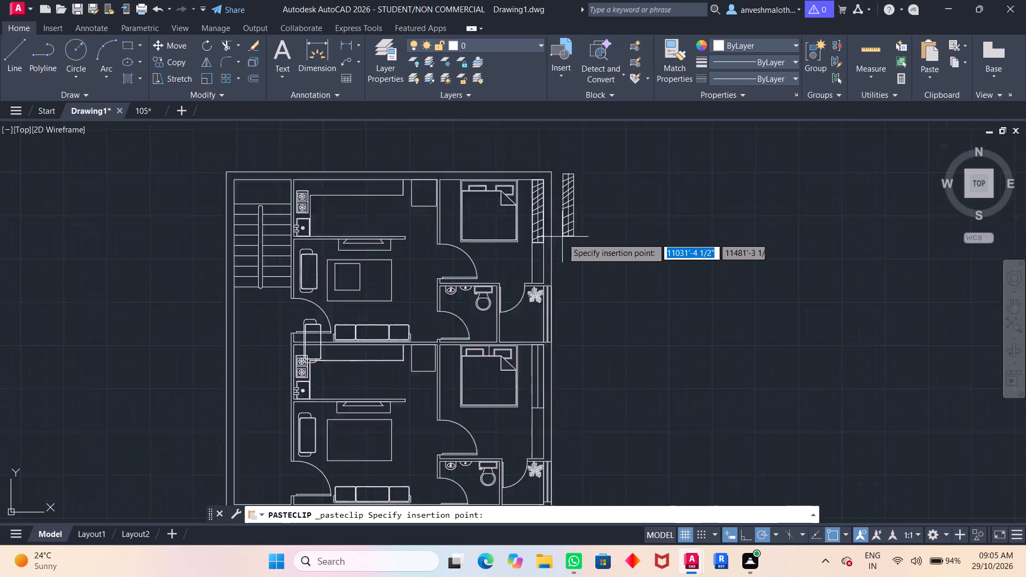
scroll(553, 355, "up", 2)
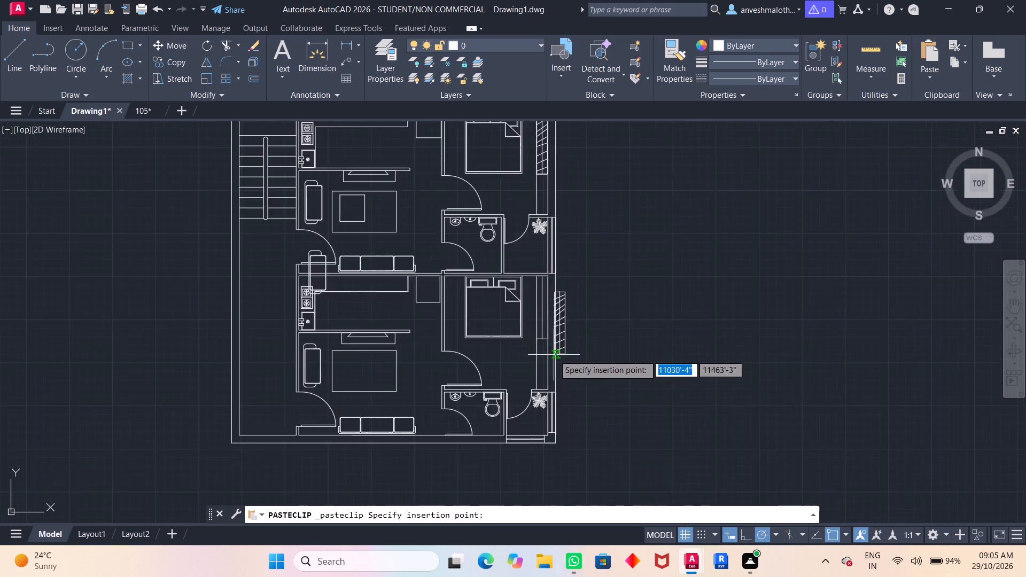
scroll(554, 355, "up", 2)
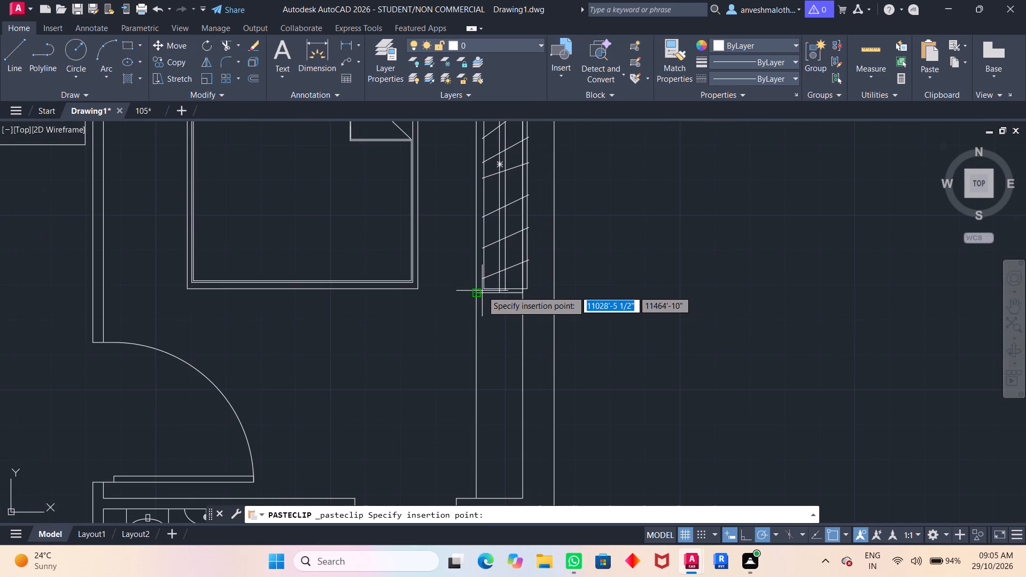
left_click(480, 293)
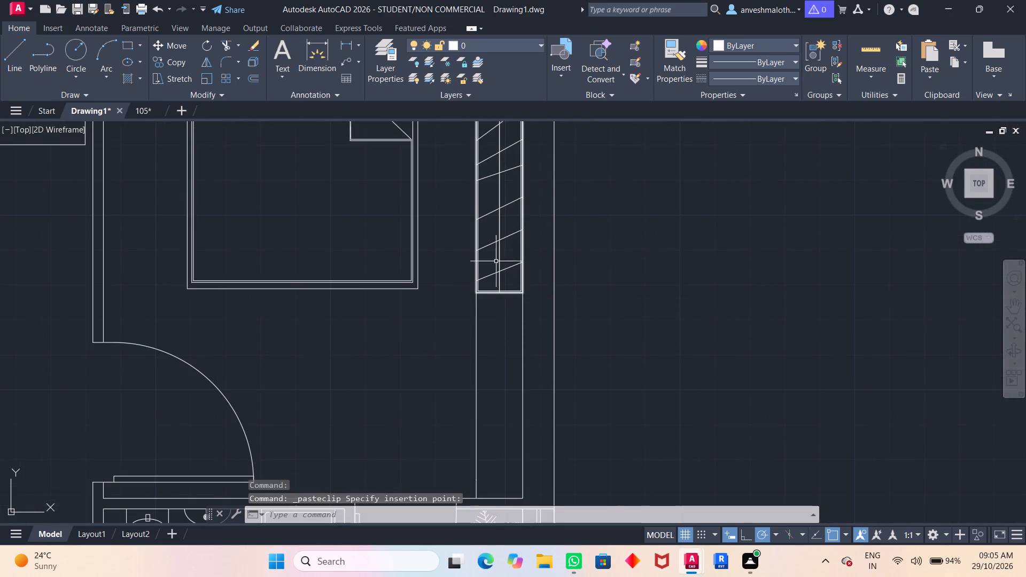
Trim the east ends of the four northernmost hanger lines in the lower bedroom's wardrobe back to the inner outline.
scroll(498, 259, "down", 1)
middle_click(498, 259)
middle_click(574, 91)
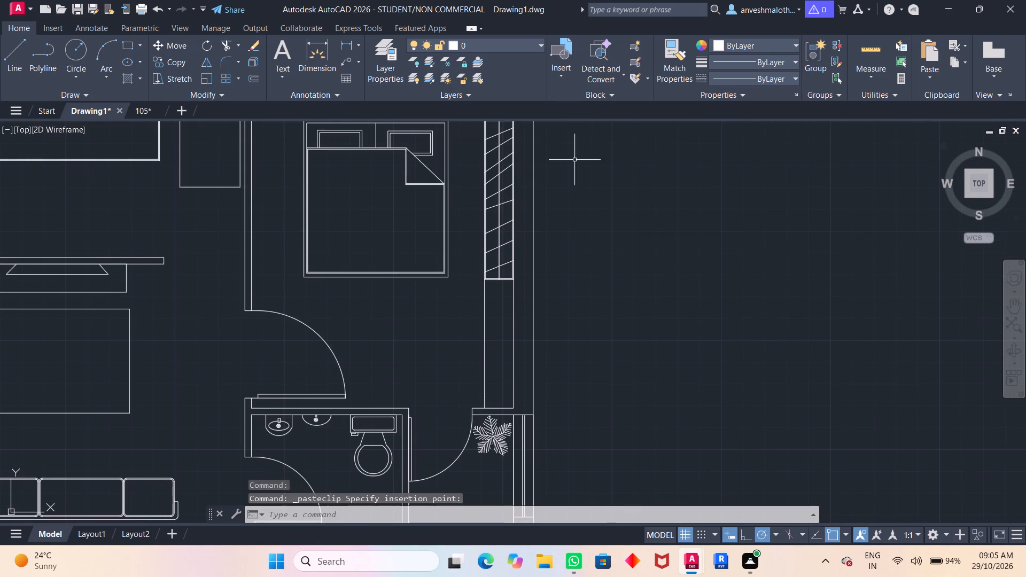
middle_click_drag(600, 157, 565, 274)
scroll(514, 272, "up", 2)
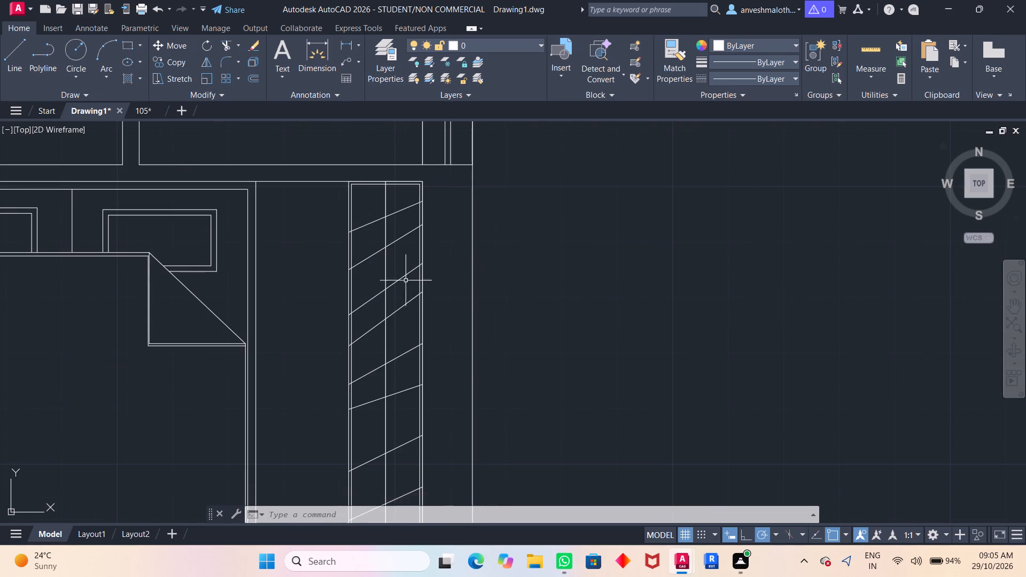
scroll(396, 279, "up", 3)
scroll(525, 238, "down", 1)
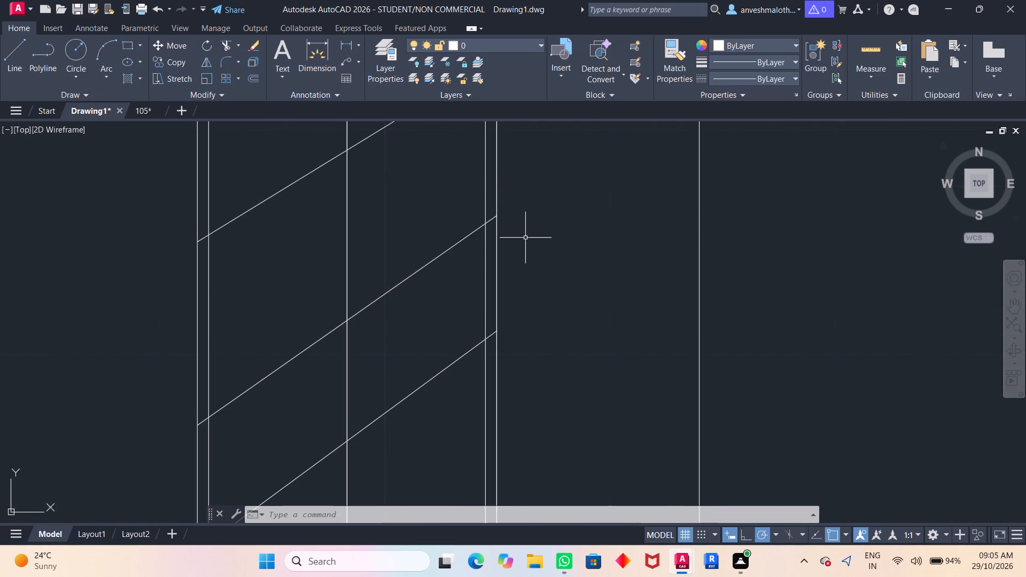
scroll(525, 238, "down", 1)
type("tr")
key("Return")
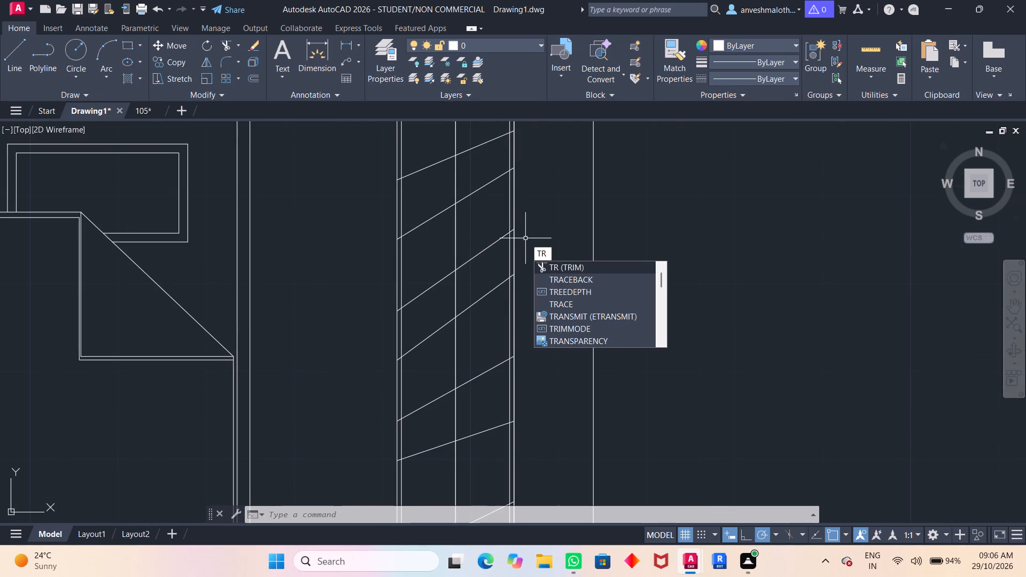
middle_click_drag(526, 190, 483, 300)
scroll(467, 229, "up", 2)
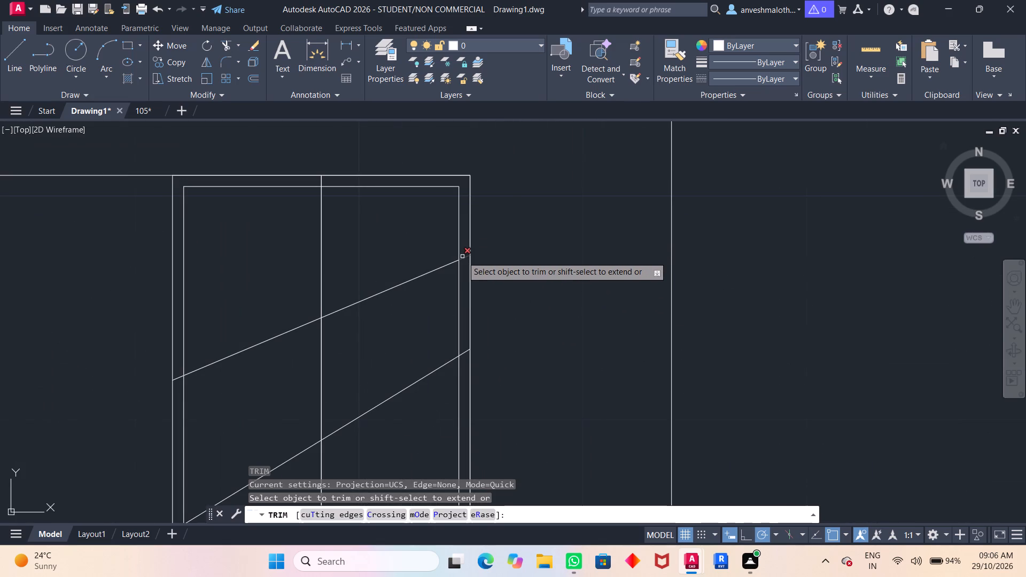
left_click(463, 260)
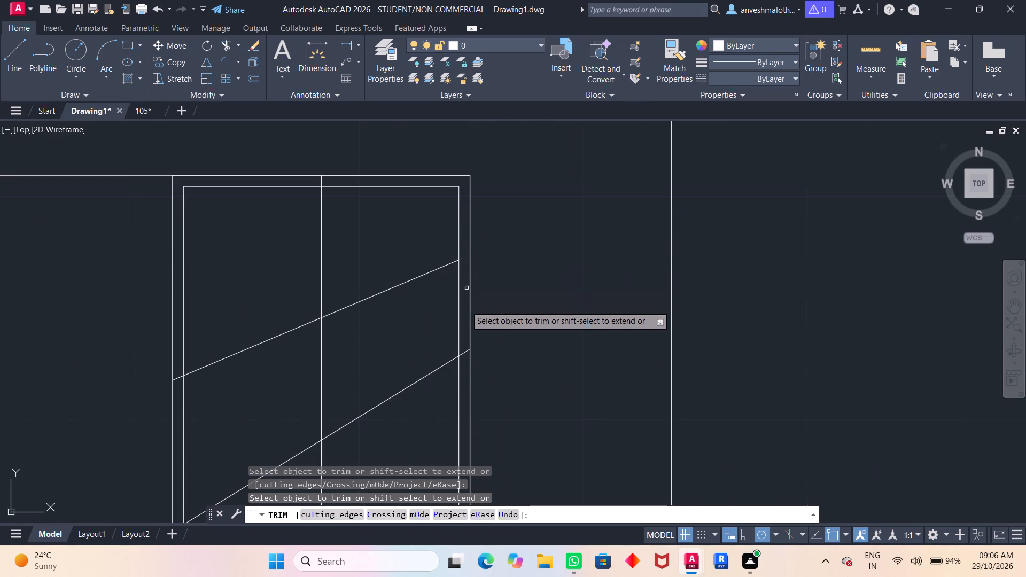
left_click(464, 351)
scroll(465, 351, "down", 1)
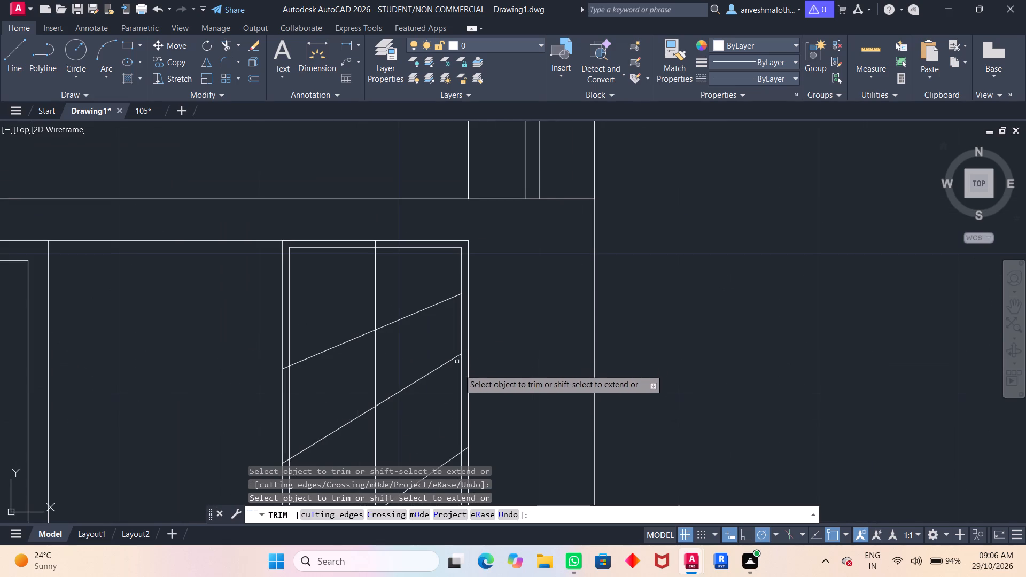
middle_click_drag(478, 395, 509, 270)
scroll(515, 307, "up", 1)
middle_click_drag(514, 307, 547, 192)
scroll(546, 202, "up", 1)
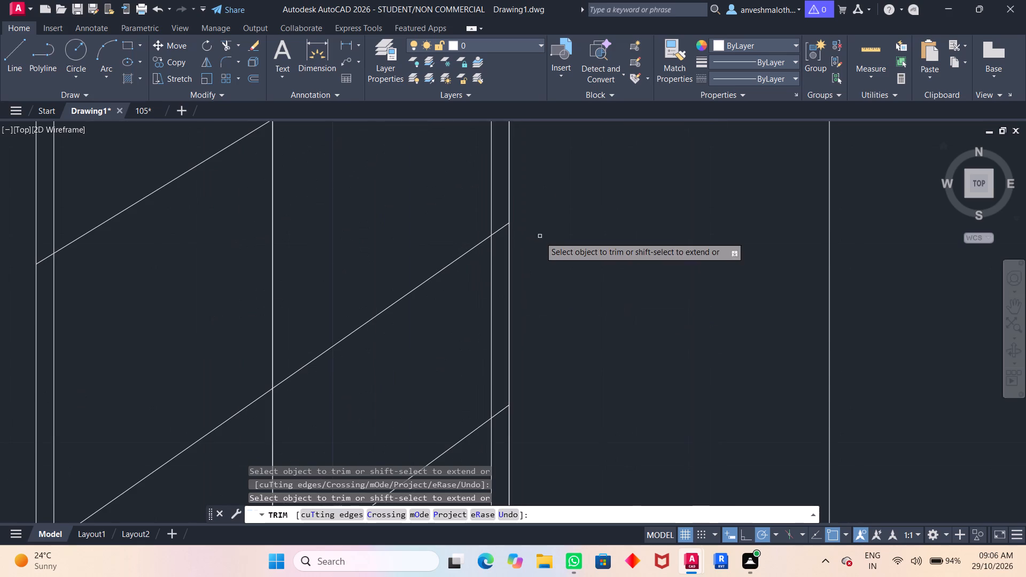
left_click(499, 230)
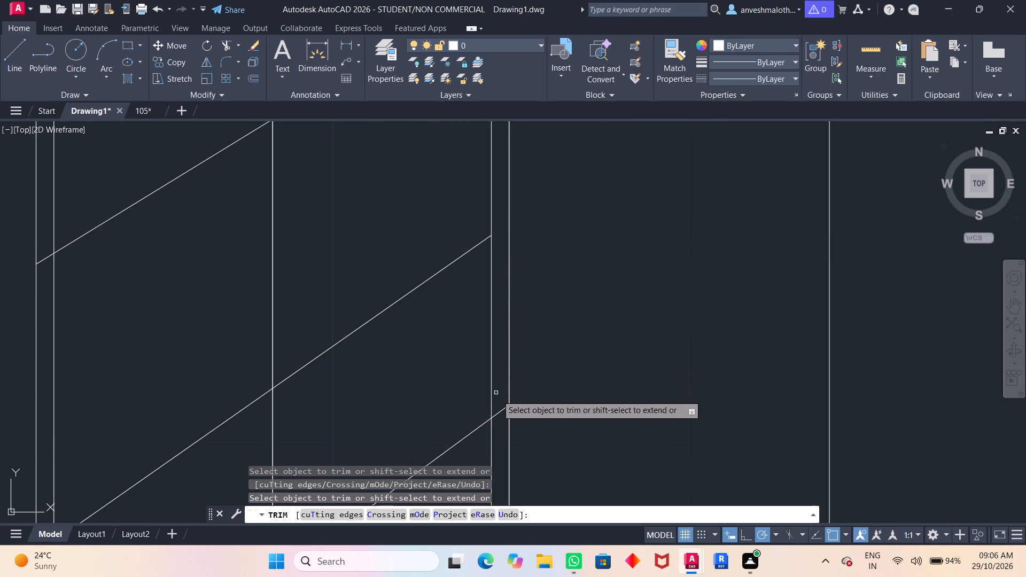
left_click(502, 413)
Trim the east ends of the remaining five hanger lines in the lower bedroom's wardrobe back to the inner outline.
scroll(508, 399, "down", 1)
middle_click_drag(563, 401, 558, 182)
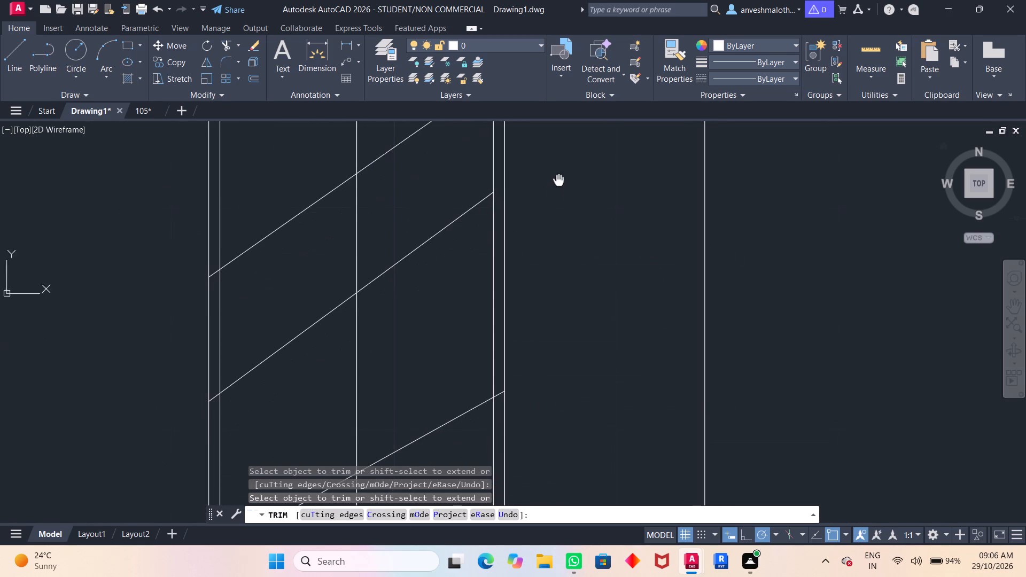
middle_click_drag(528, 376, 525, 187)
scroll(494, 269, "up", 1)
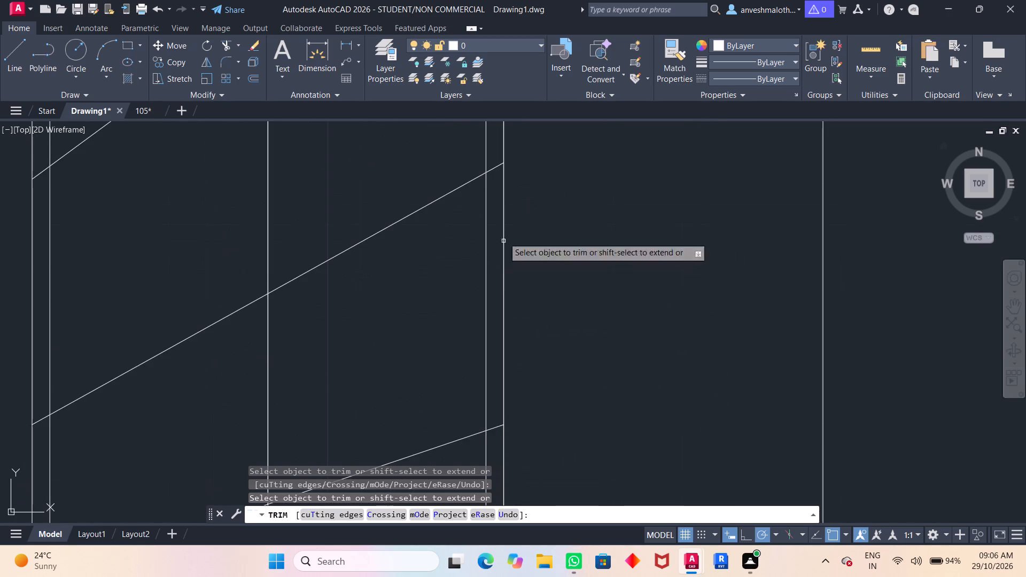
scroll(504, 192, "up", 1)
left_click(491, 153)
scroll(488, 158, "down", 2)
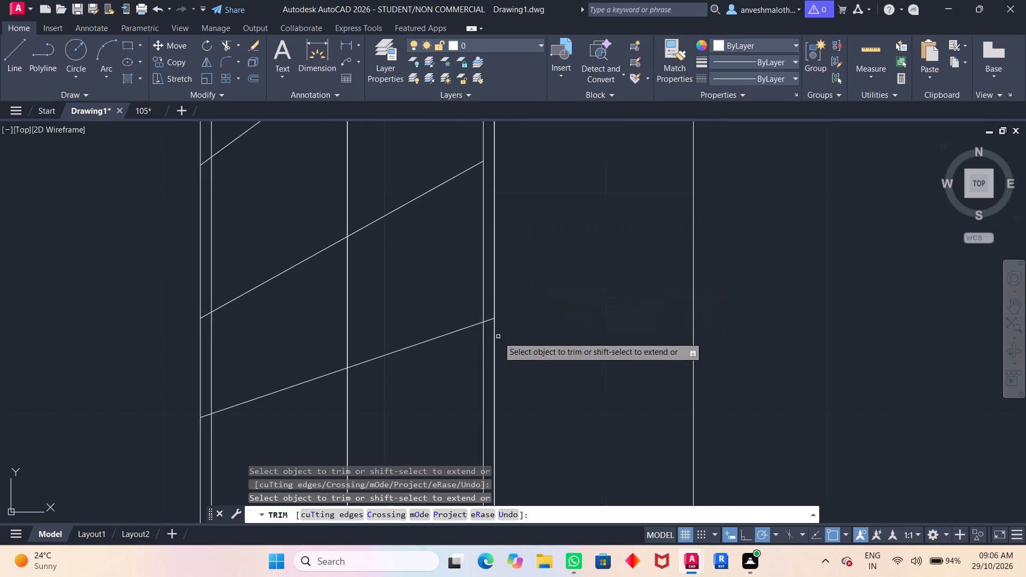
left_click(492, 320)
scroll(503, 310, "down", 1)
middle_click_drag(503, 310, 505, 298)
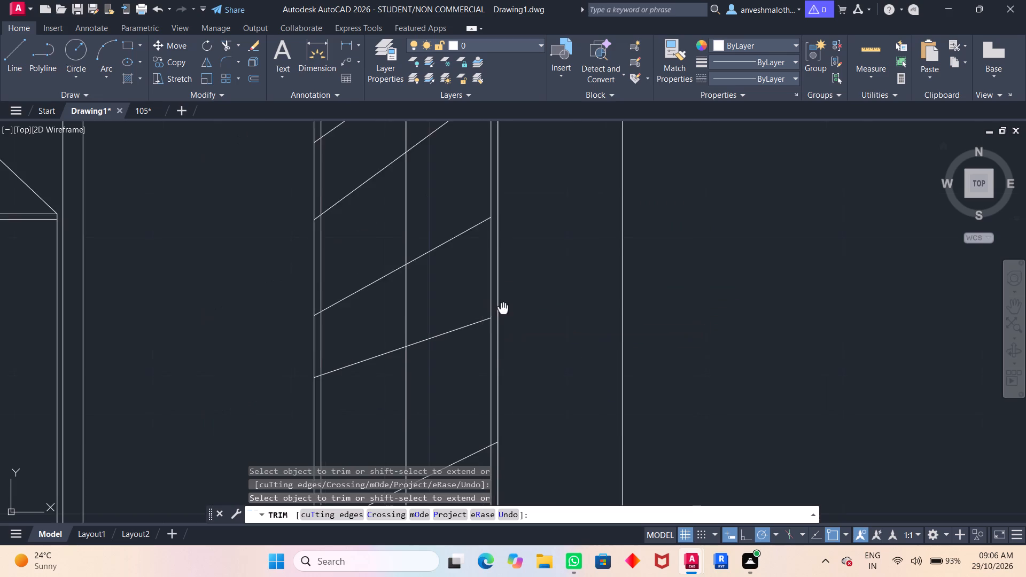
middle_click_drag(505, 298, 520, 157)
scroll(525, 340, "up", 2)
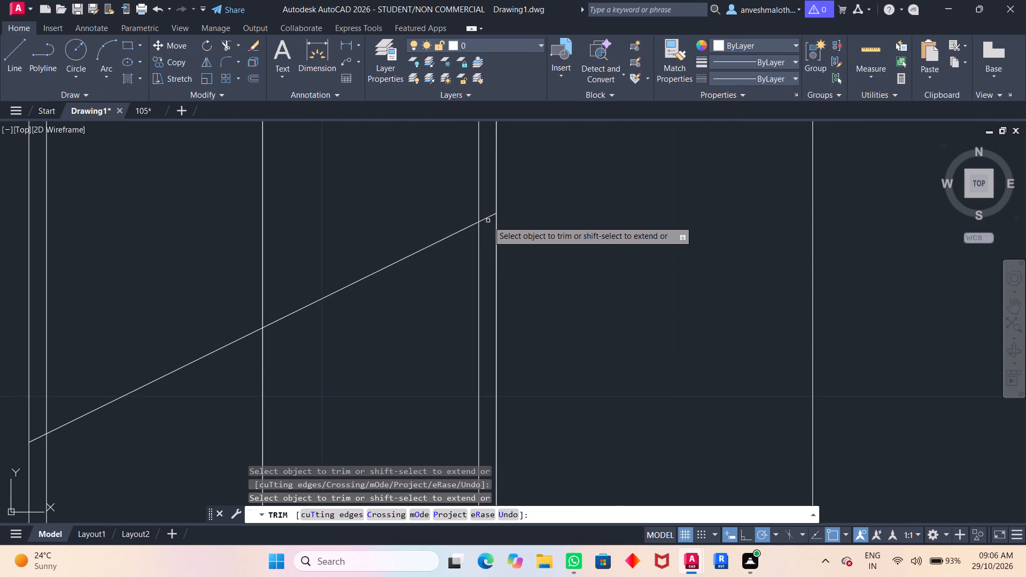
left_click(489, 217)
scroll(495, 234, "down", 1)
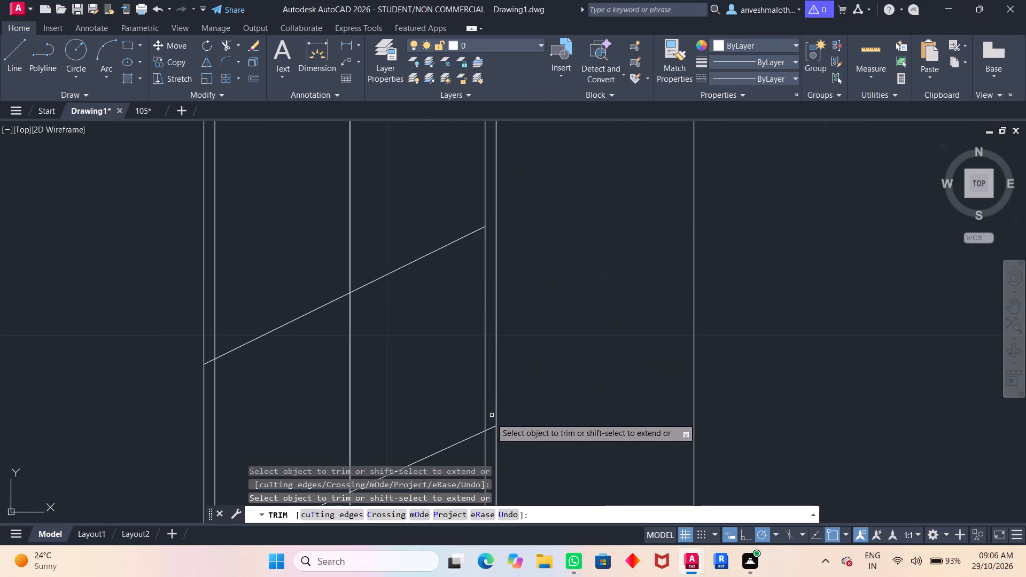
left_click(491, 430)
scroll(526, 377, "down", 1)
middle_click_drag(526, 377, 513, 183)
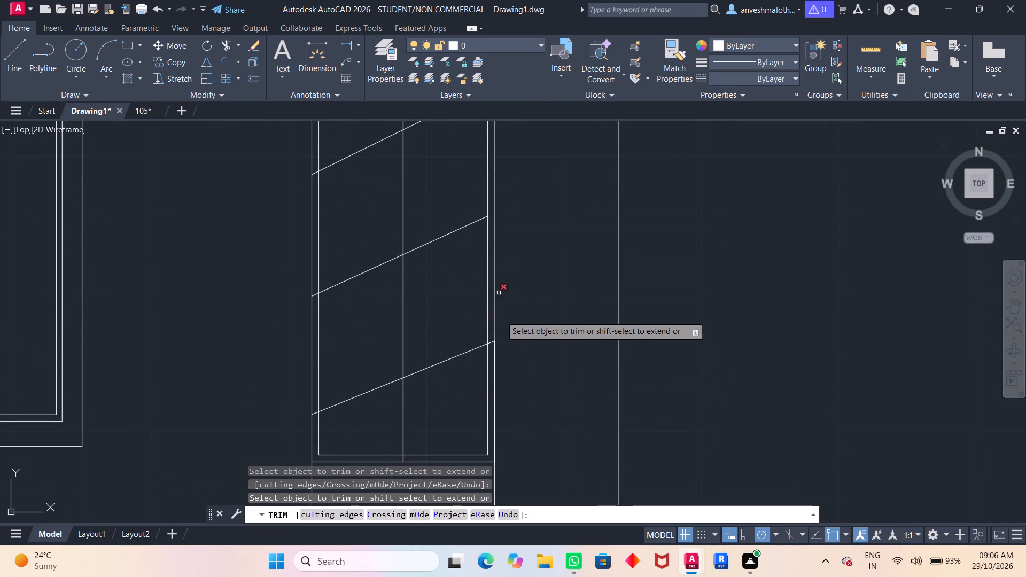
scroll(492, 339, "up", 2)
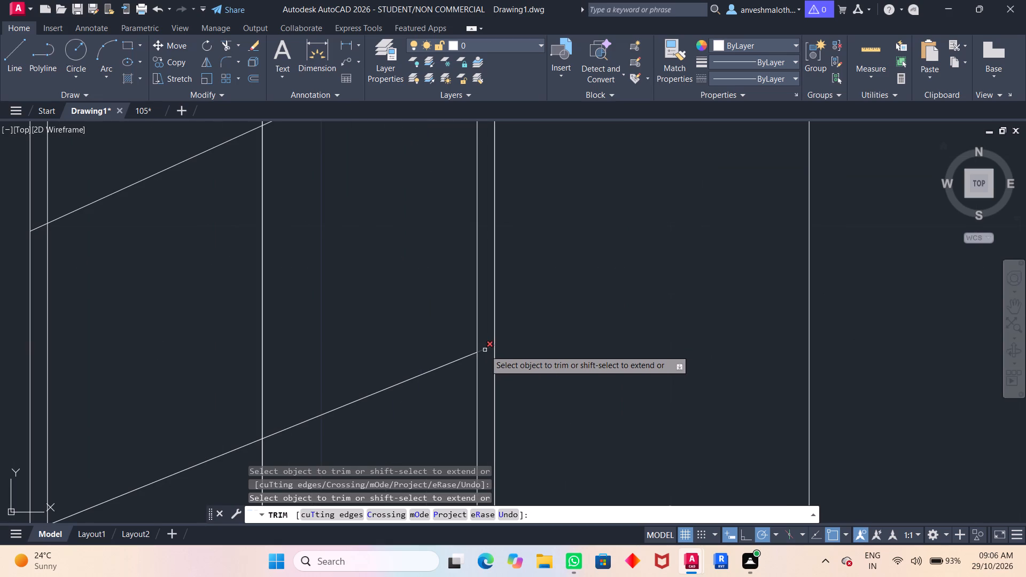
left_click(485, 350)
Trim the south end of the centre line in the lower bedroom's wardrobe back to the inner outline.
scroll(338, 317, "down", 1)
middle_click_drag(321, 358, 424, 282)
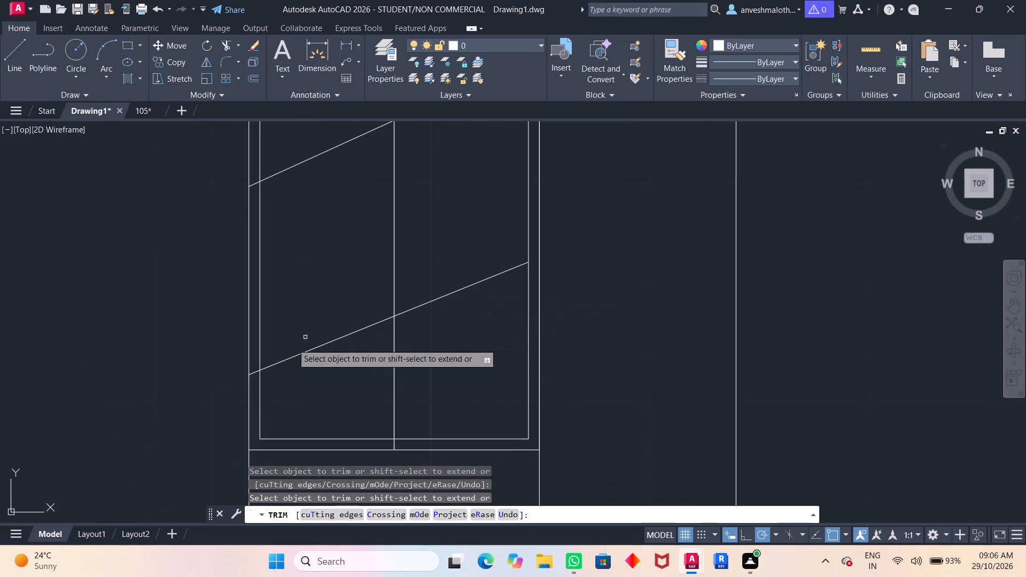
left_click(394, 442)
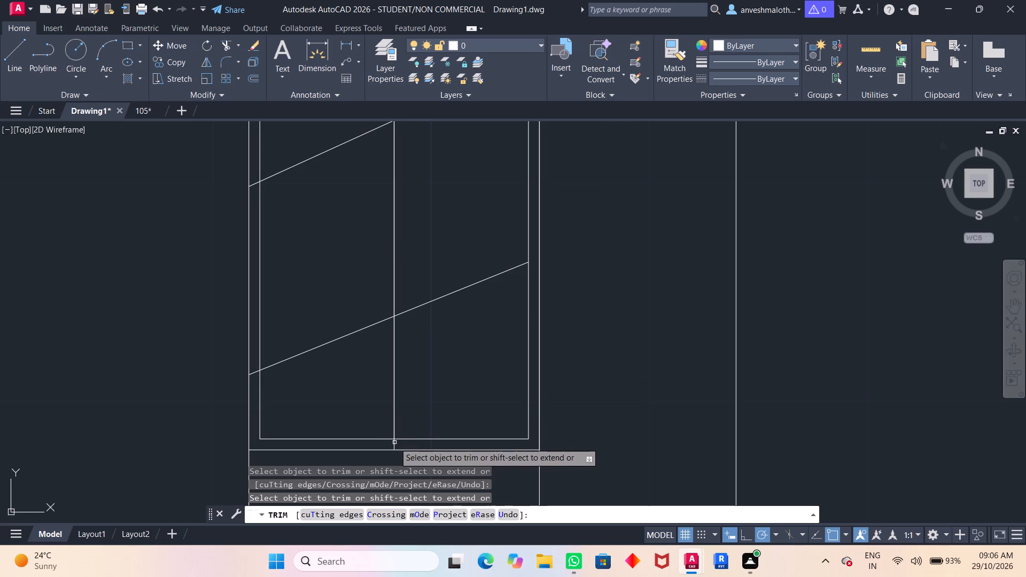
scroll(394, 442, "up", 3)
left_click(386, 450)
scroll(235, 270, "down", 2)
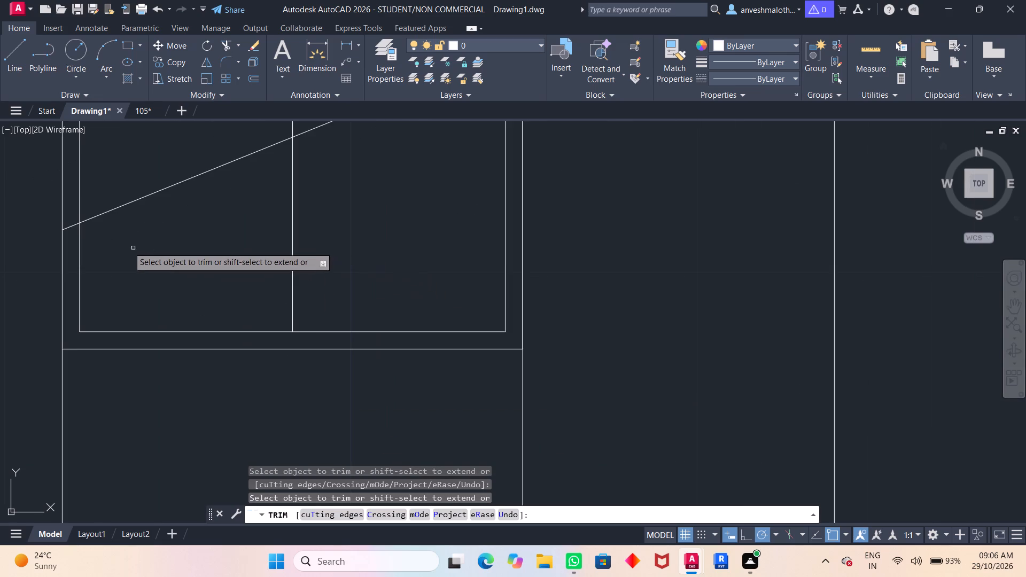
Trim the west ends of the three southernmost hanger lines in the lower bedroom's wardrobe back to the inner outline.
middle_click_drag(128, 247, 301, 249)
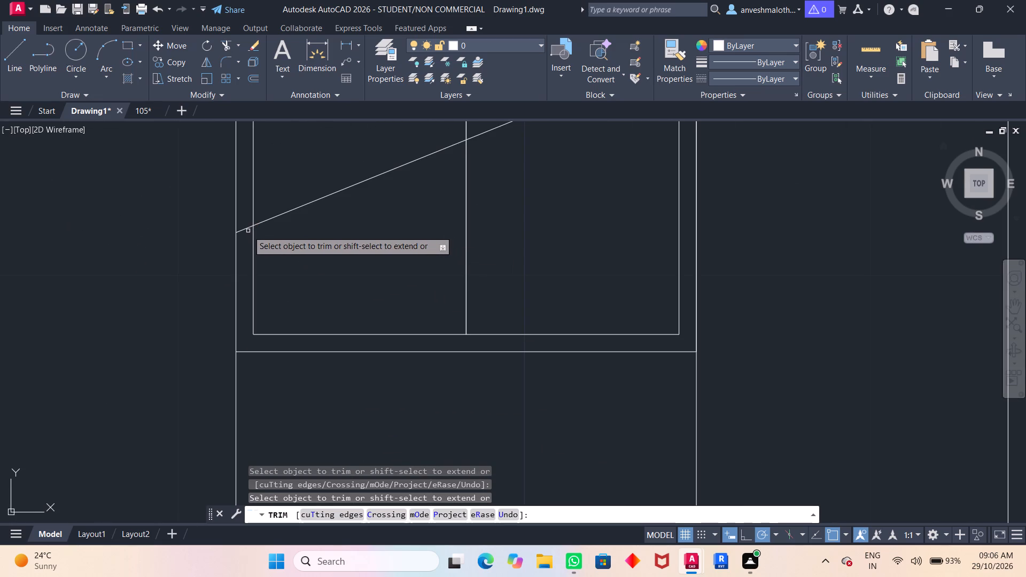
left_click(247, 229)
middle_click_drag(257, 192, 425, 373)
middle_click_drag(426, 144, 428, 147)
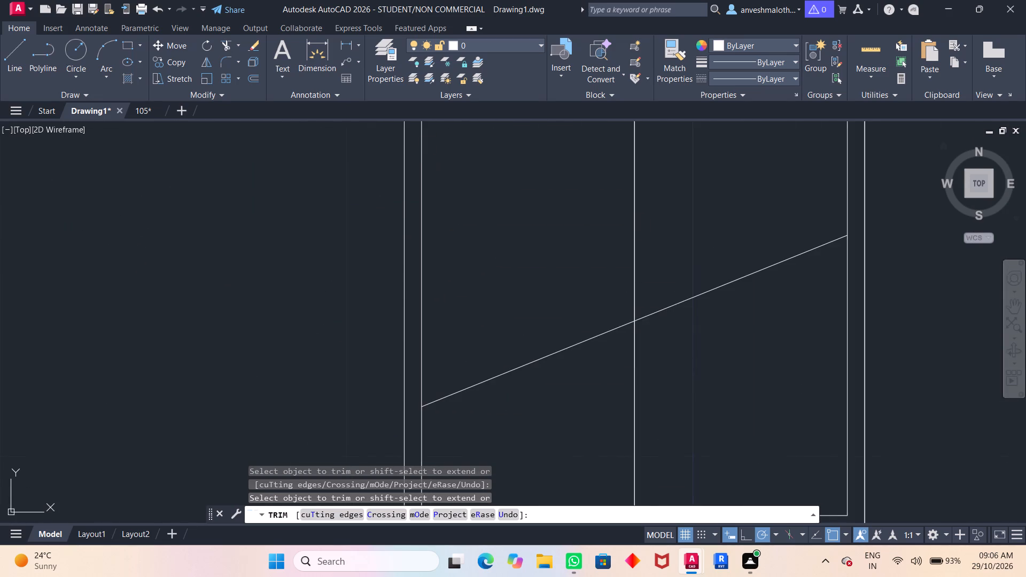
middle_click_drag(428, 147, 471, 410)
left_click(460, 378)
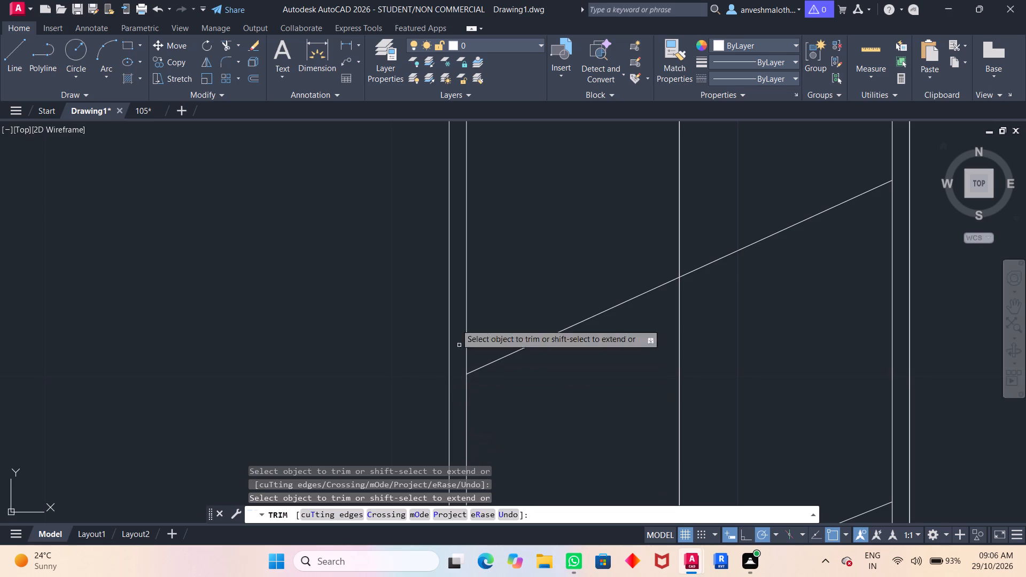
scroll(459, 206, "up", 2)
middle_click_drag(460, 205, 433, 393)
middle_click_drag(461, 194, 461, 462)
left_click(428, 320)
Trim the west ends of the next four hanger lines to the north in the lower bedroom's wardrobe to the inner outline.
middle_click_drag(436, 229, 419, 431)
middle_click_drag(415, 229, 413, 442)
middle_click_drag(415, 254, 444, 466)
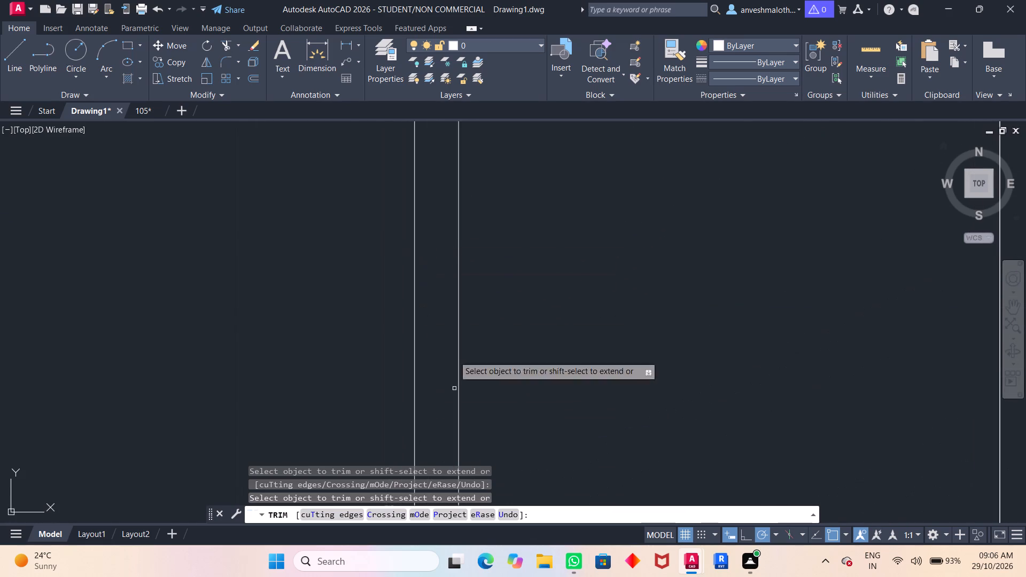
scroll(456, 190, "down", 3)
middle_click_drag(477, 190, 503, 360)
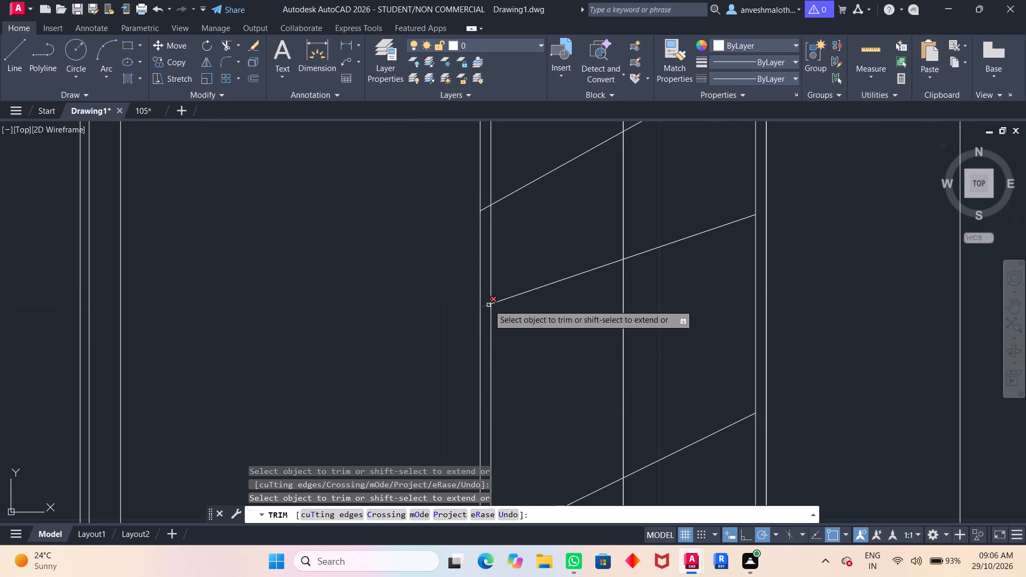
left_click(488, 305)
left_click(486, 209)
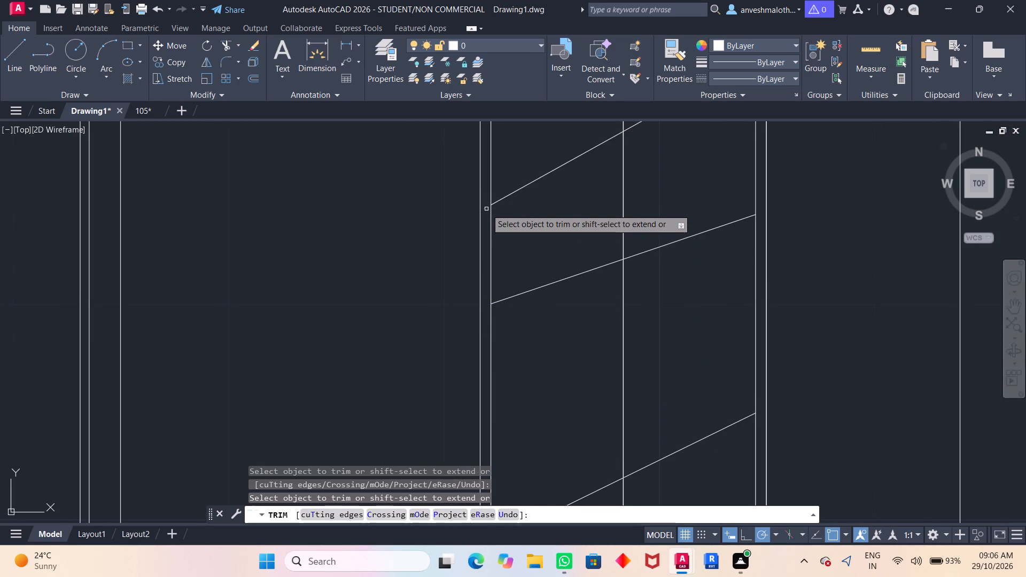
middle_click_drag(500, 181, 514, 372)
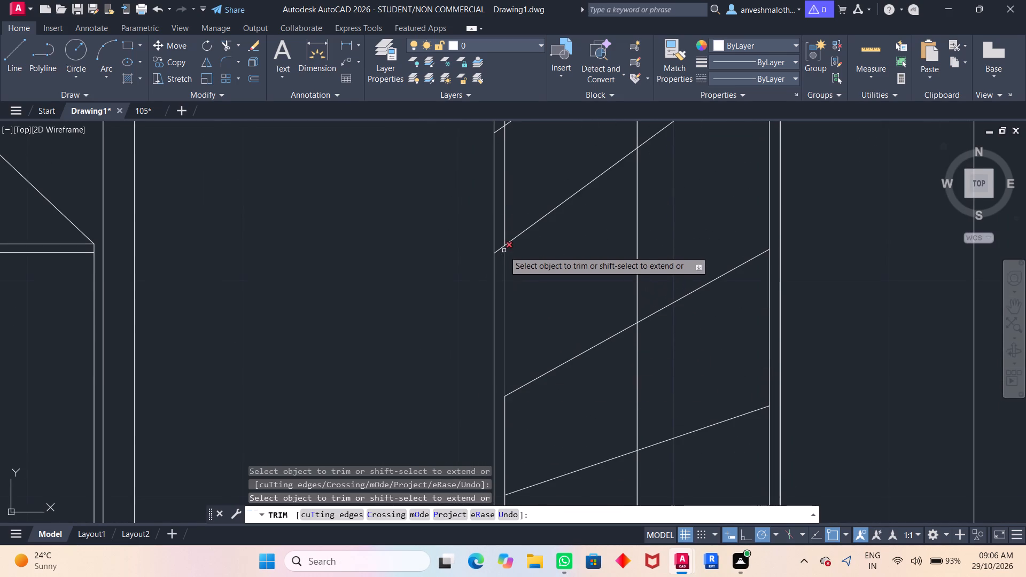
left_click(501, 249)
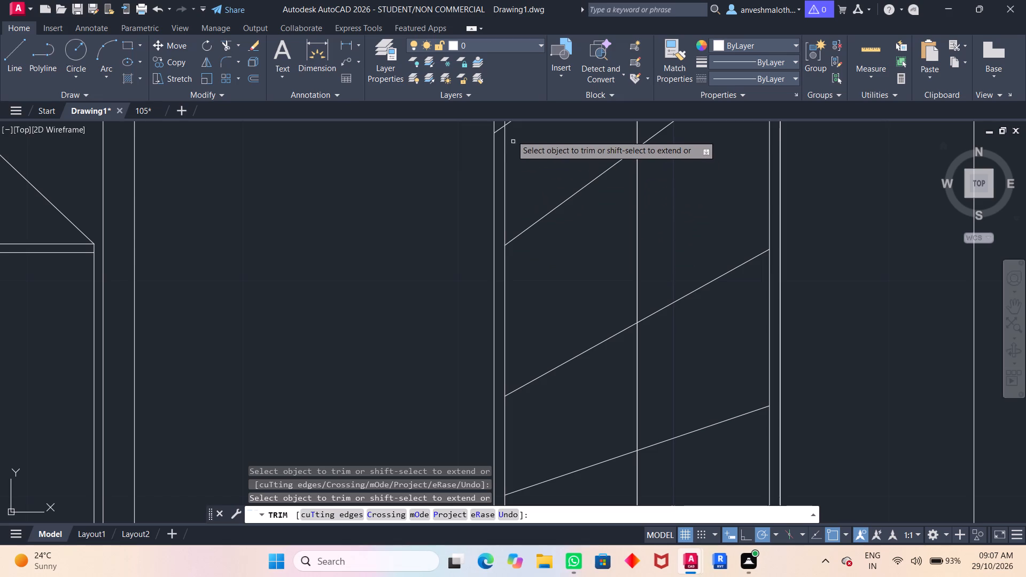
left_click(499, 128)
Trim the west ends of the two northernmost hanger lines in the lower bedroom's wardrobe back to the inner outline.
middle_click_drag(499, 128, 493, 157)
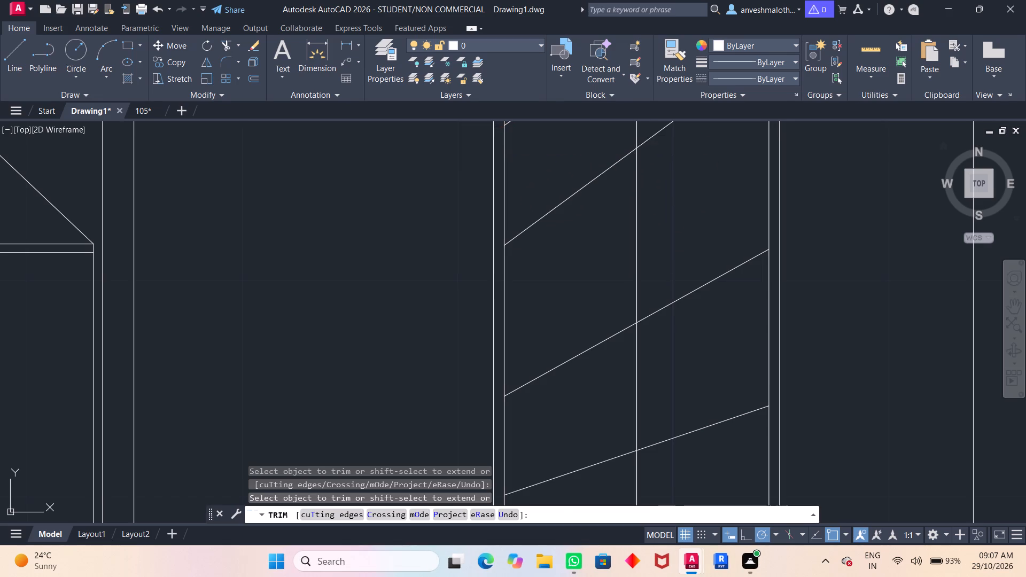
middle_click_drag(493, 157, 447, 381)
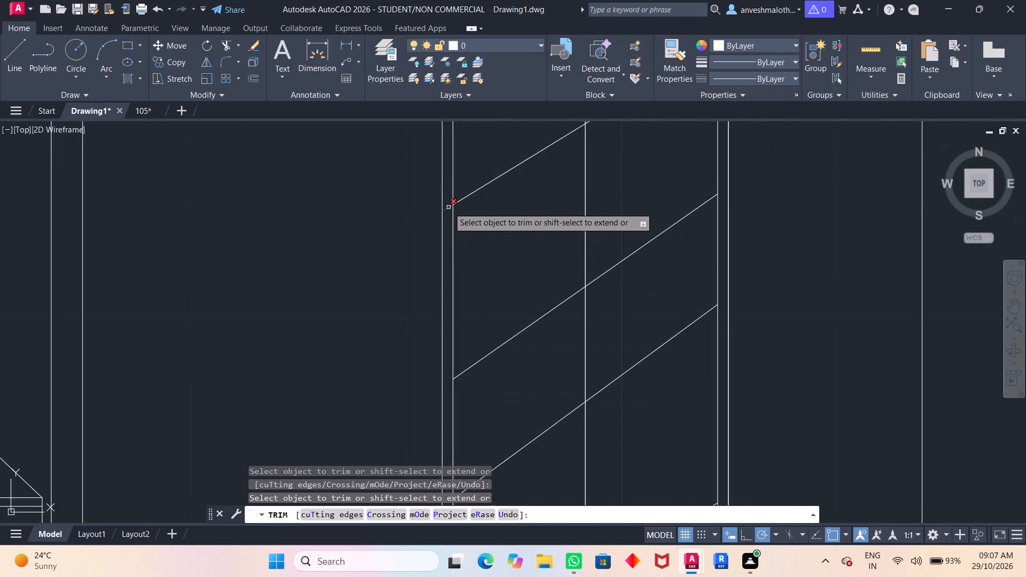
left_click(448, 207)
middle_click_drag(464, 171, 485, 412)
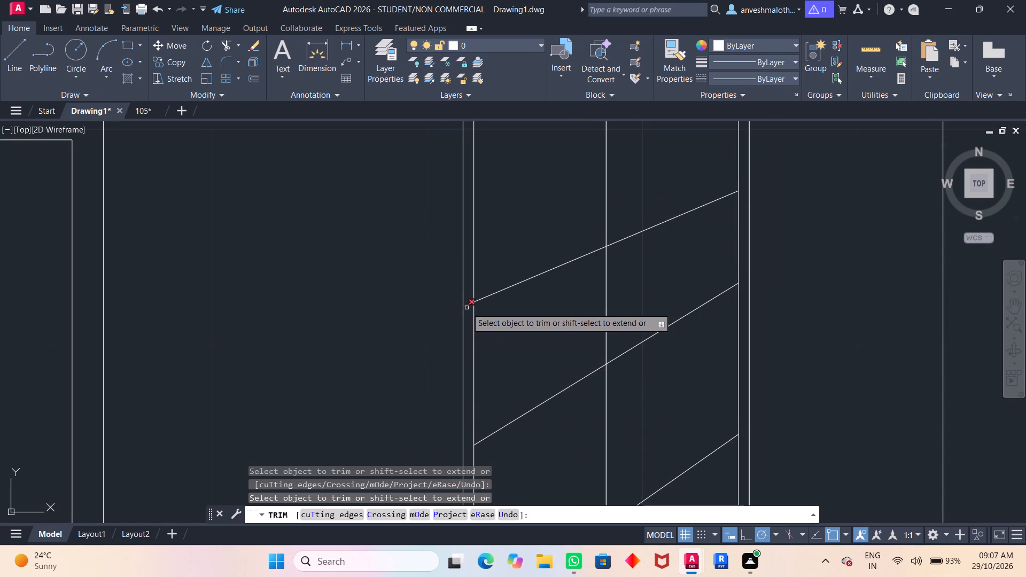
left_click(470, 300)
left_click(470, 300)
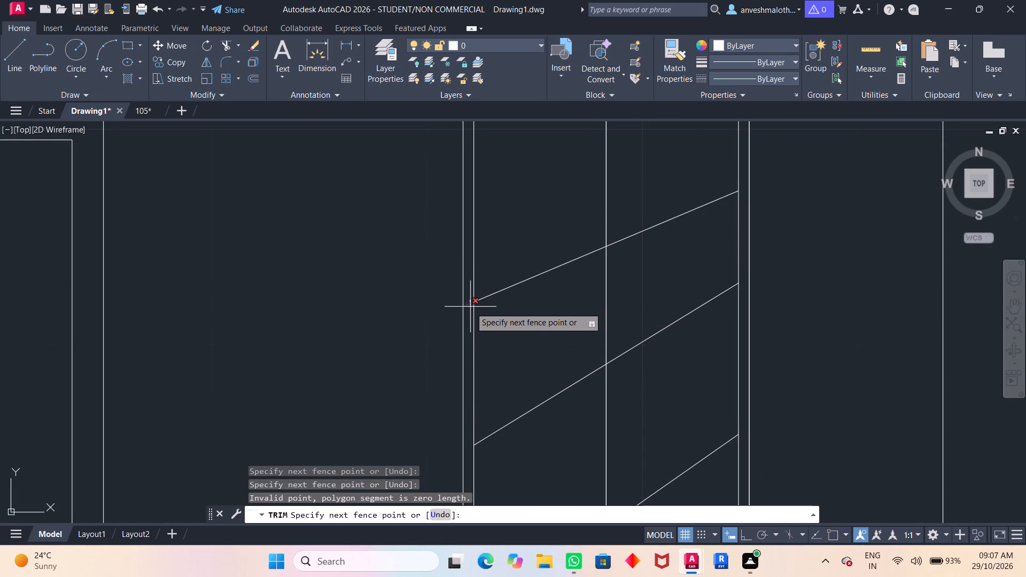
left_click(470, 307)
Trim the north end of the centre line in the lower bedroom's wardrobe back to the inner outline.
middle_click_drag(493, 229, 476, 386)
scroll(476, 386, "up", 1)
scroll(486, 322, "down", 2)
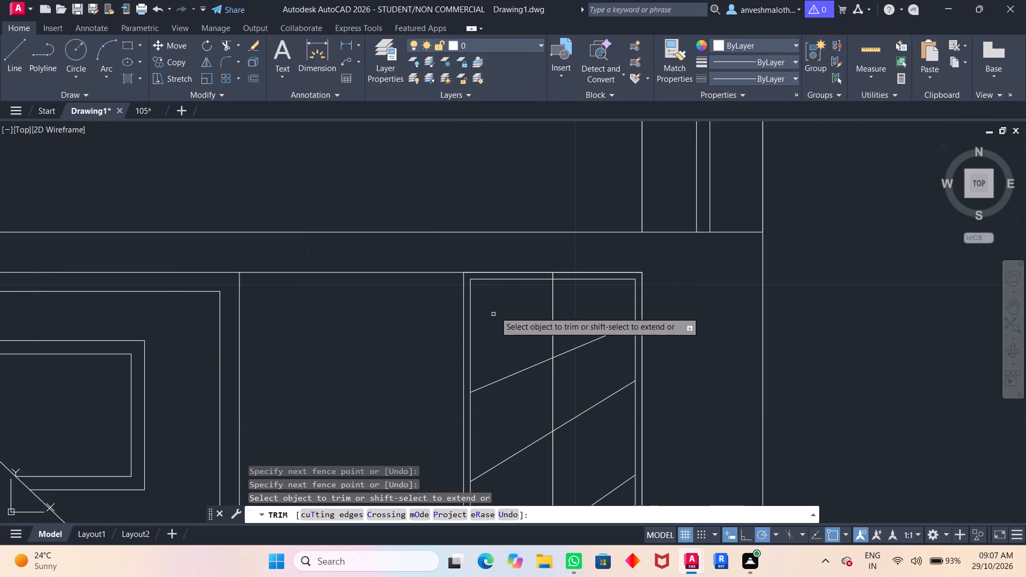
scroll(538, 275, "up", 3)
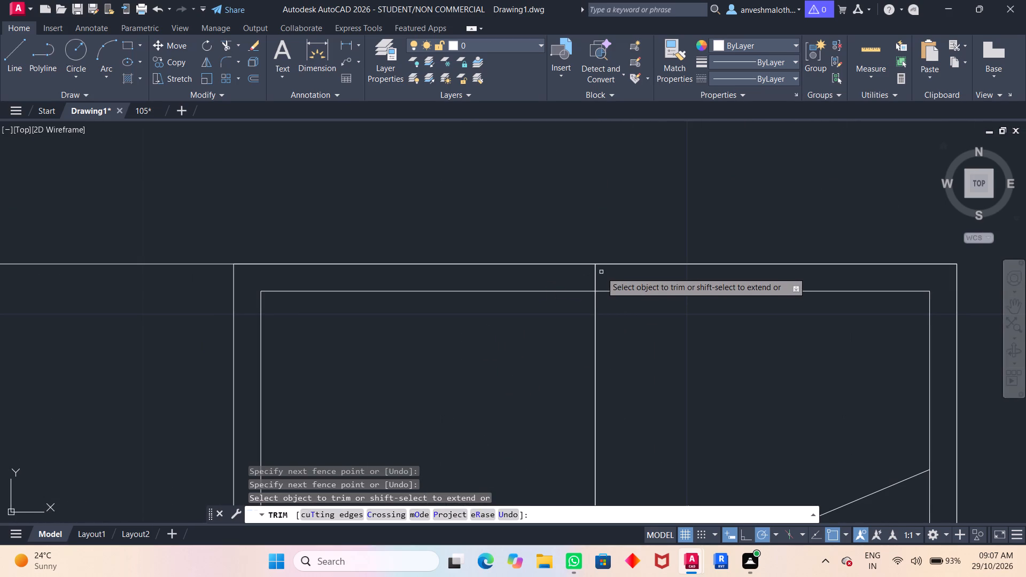
left_click(594, 273)
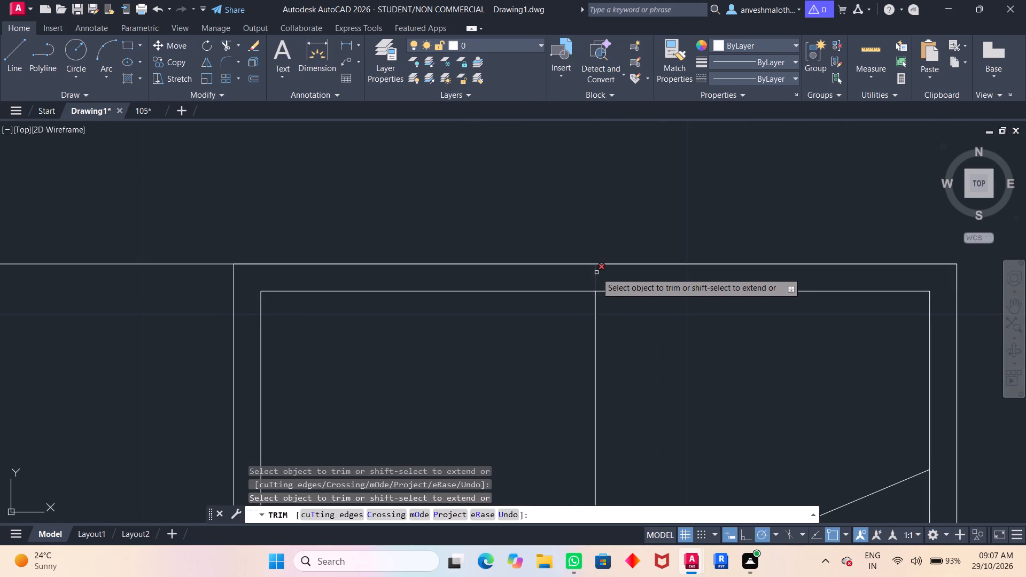
left_click(596, 272)
Trim the south end of the centre line in the upper bedroom's wardrobe back to the inner outline.
scroll(596, 272, "down", 4)
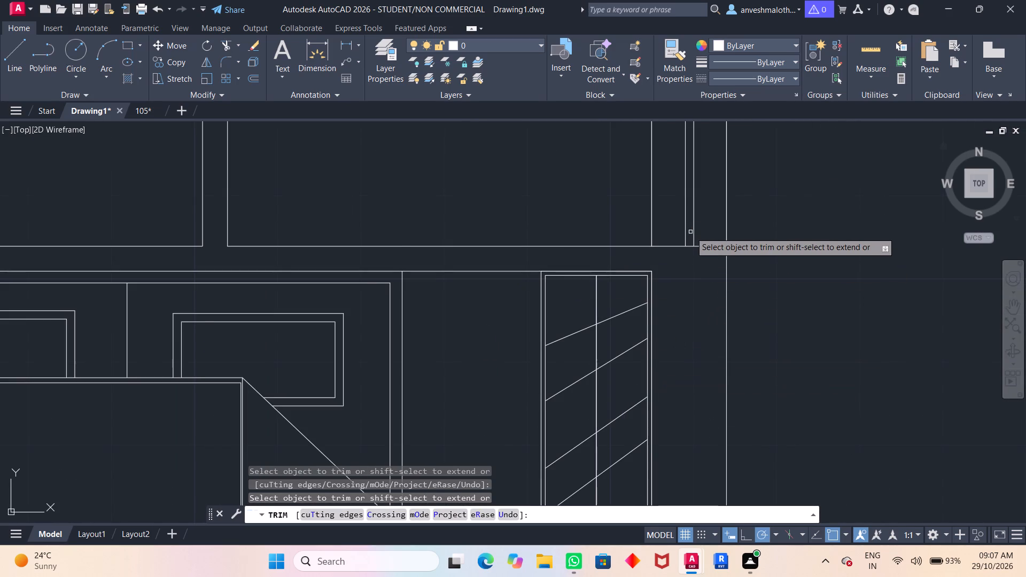
scroll(690, 232, "down", 2)
middle_click_drag(690, 232, 605, 576)
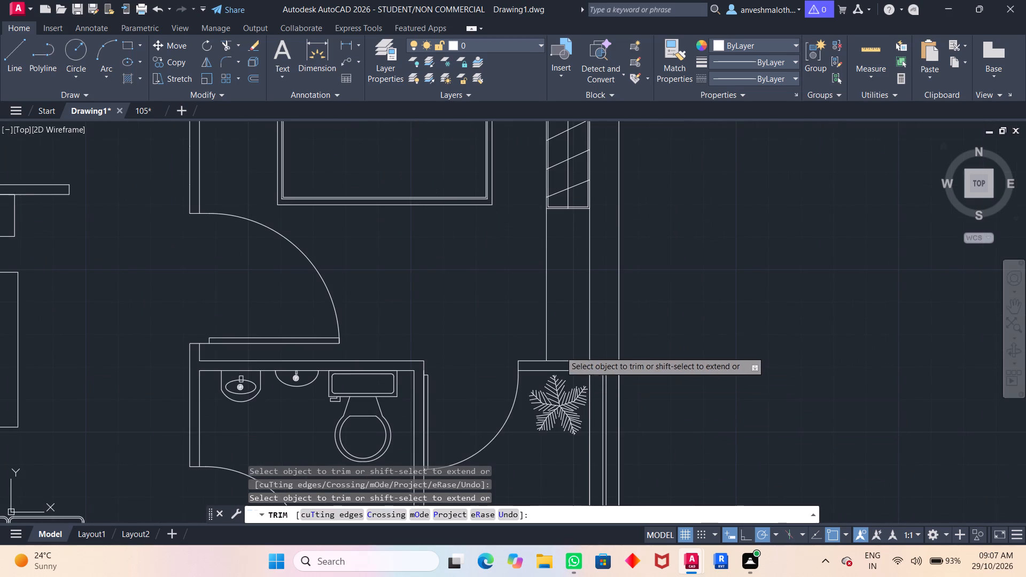
scroll(578, 209, "up", 4)
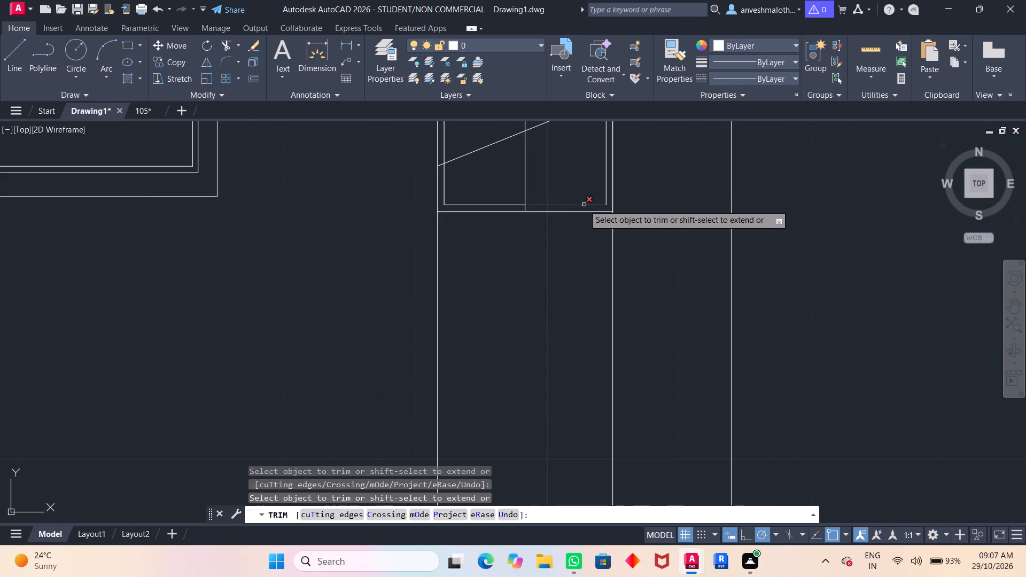
scroll(528, 209, "up", 3)
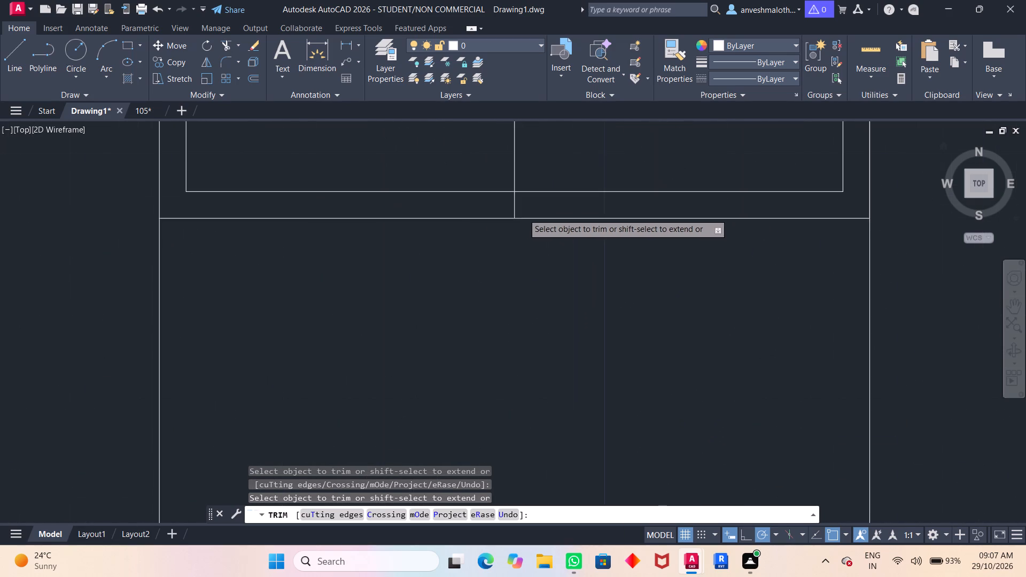
left_click(515, 204)
Trim the west ends of the four southernmost hanger lines in the upper bedroom's wardrobe back to the inner outline.
middle_click_drag(410, 151, 439, 192)
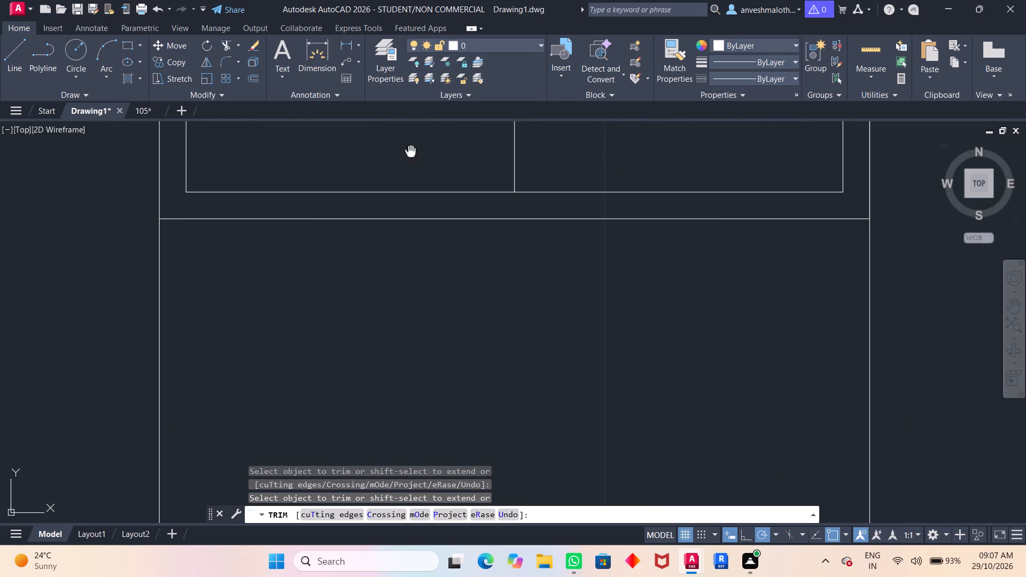
middle_click_drag(439, 192, 706, 332)
left_click(474, 210)
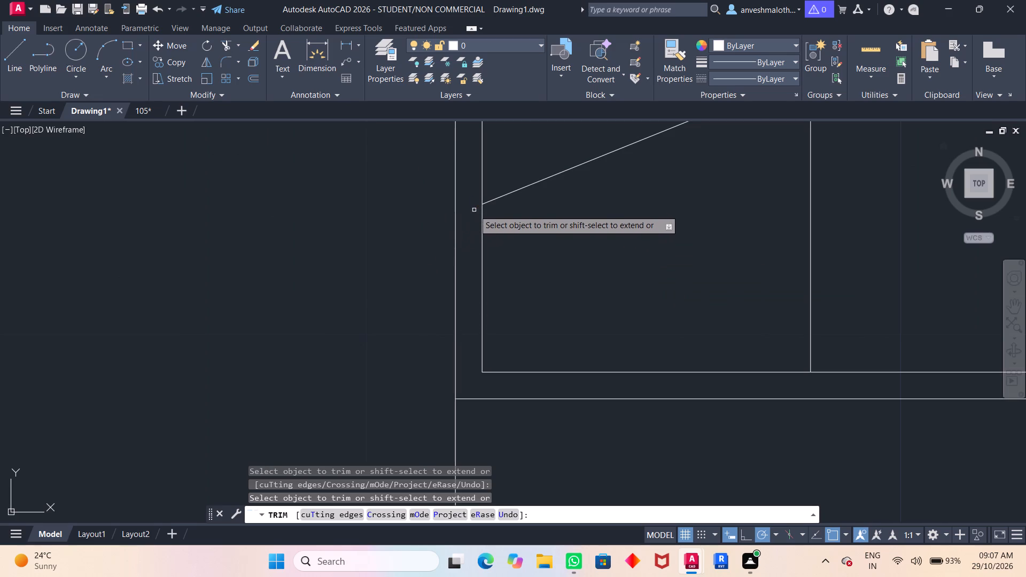
middle_click_drag(471, 161, 486, 423)
middle_click_drag(456, 220, 457, 508)
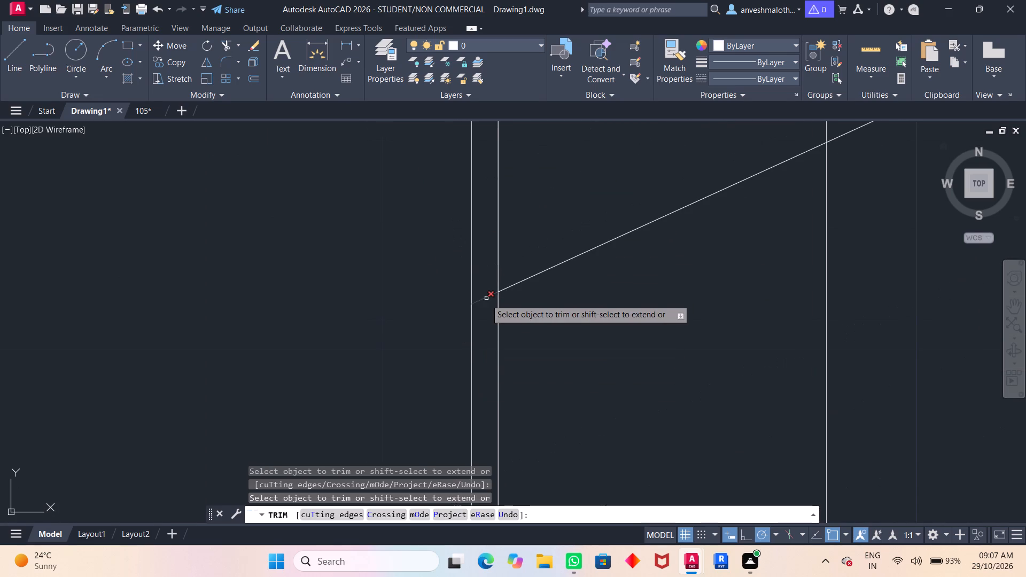
left_click(486, 299)
scroll(489, 239, "down", 1)
middle_click_drag(489, 239, 479, 448)
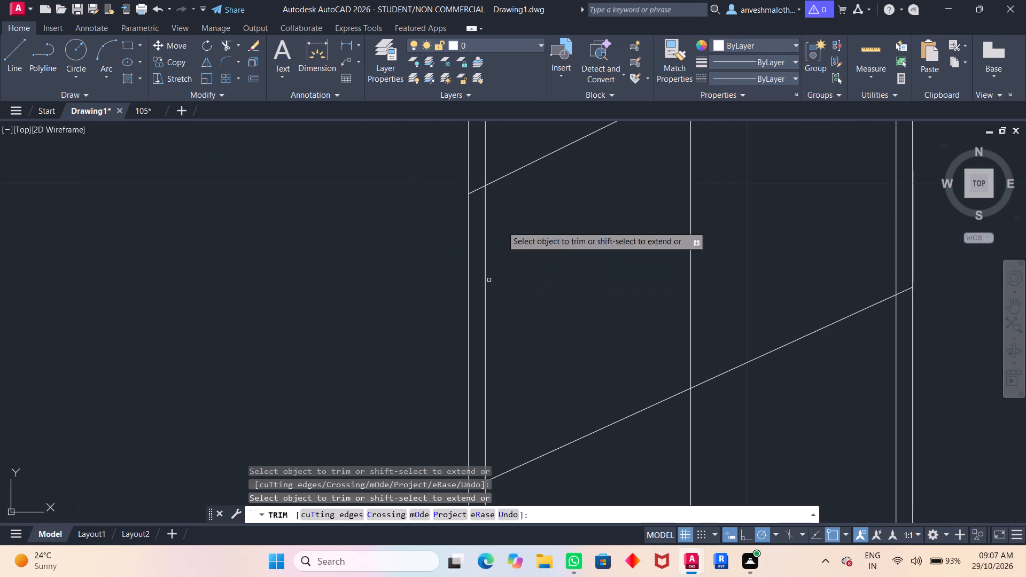
left_click(479, 190)
middle_click_drag(479, 173, 487, 576)
scroll(487, 568, "up", 1)
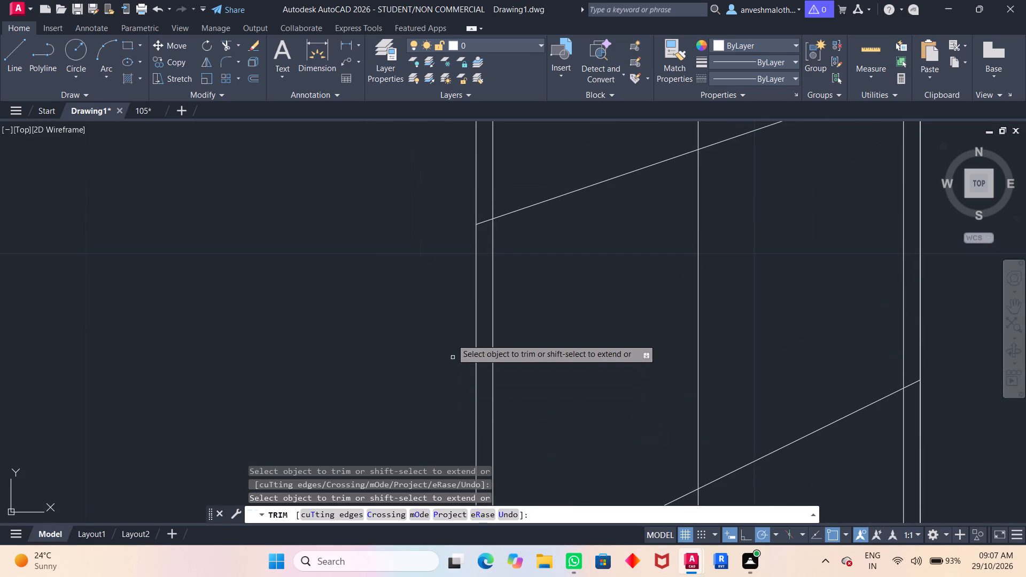
left_click(486, 221)
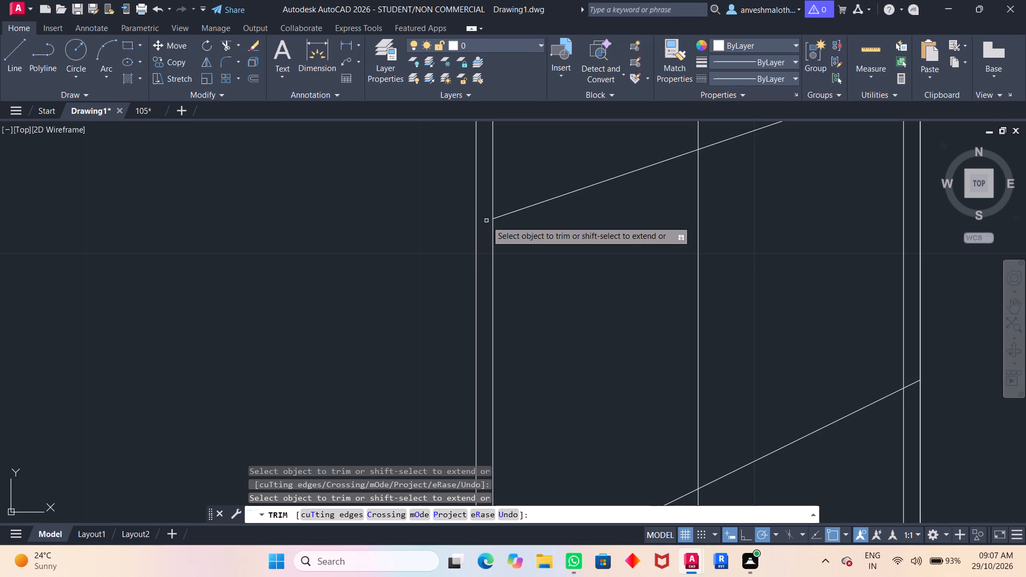
Trim the west ends of the five northernmost hanger lines in the upper bedroom's wardrobe back to the inner outline.
middle_click_drag(483, 217, 458, 562)
scroll(468, 425, "up", 1)
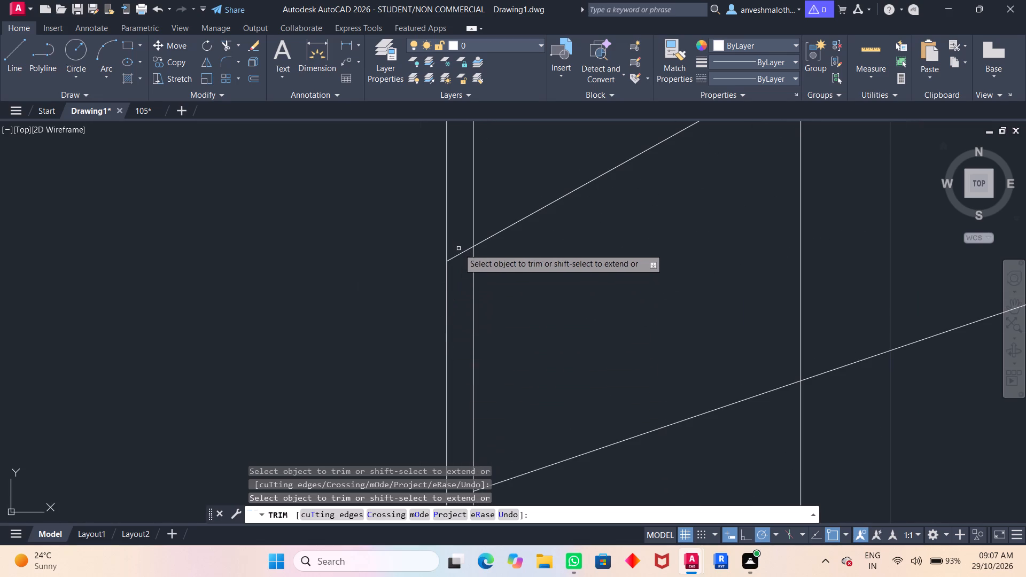
left_click(458, 257)
middle_click_drag(459, 224, 458, 576)
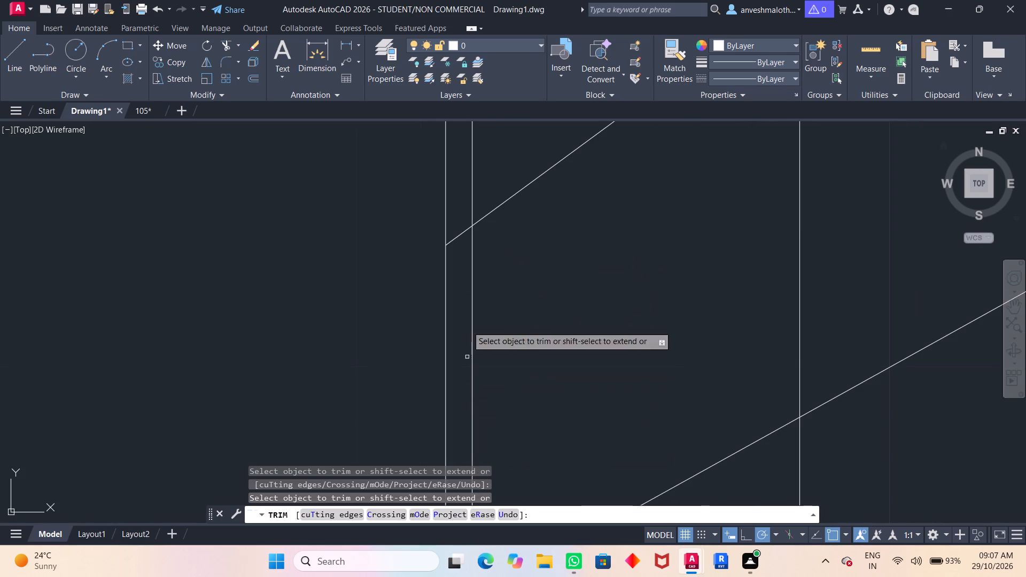
left_click(458, 236)
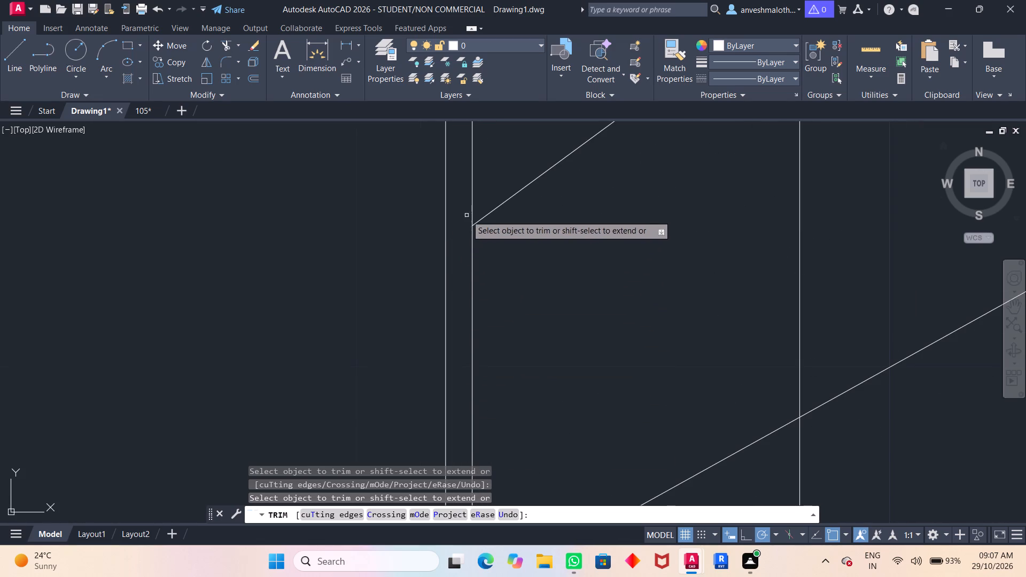
middle_click_drag(467, 215, 475, 576)
scroll(478, 463, "up", 1)
scroll(493, 297, "down", 2)
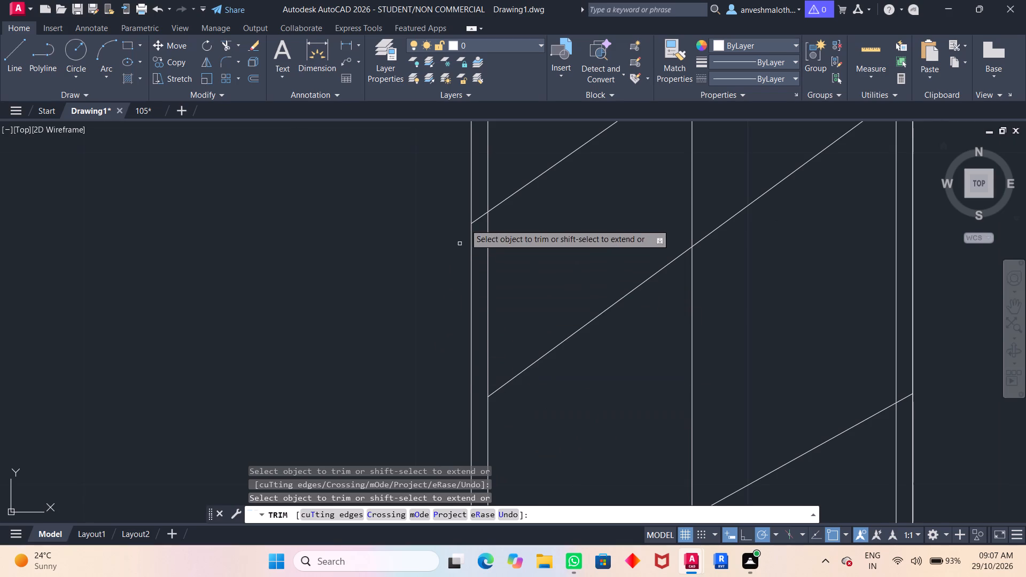
left_click(483, 216)
middle_click_drag(486, 155, 542, 454)
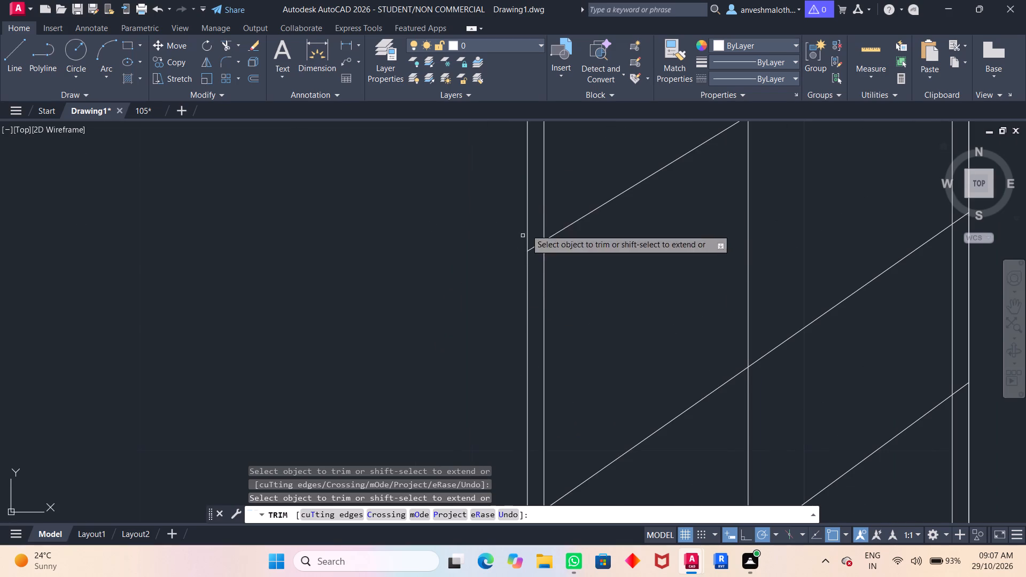
left_click(539, 244)
middle_click_drag(530, 149, 521, 389)
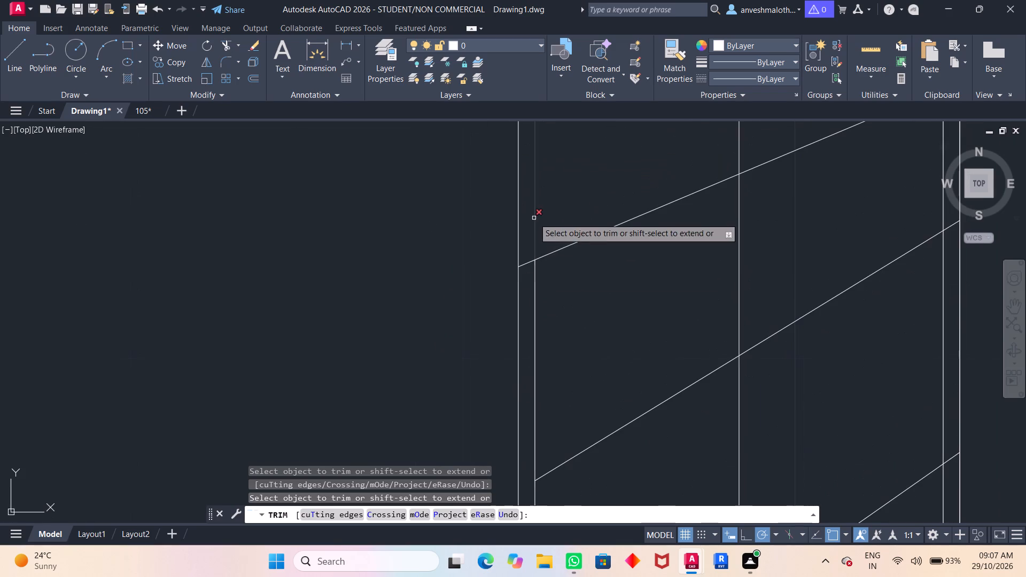
left_click(527, 259)
left_click_drag(528, 259, 531, 276)
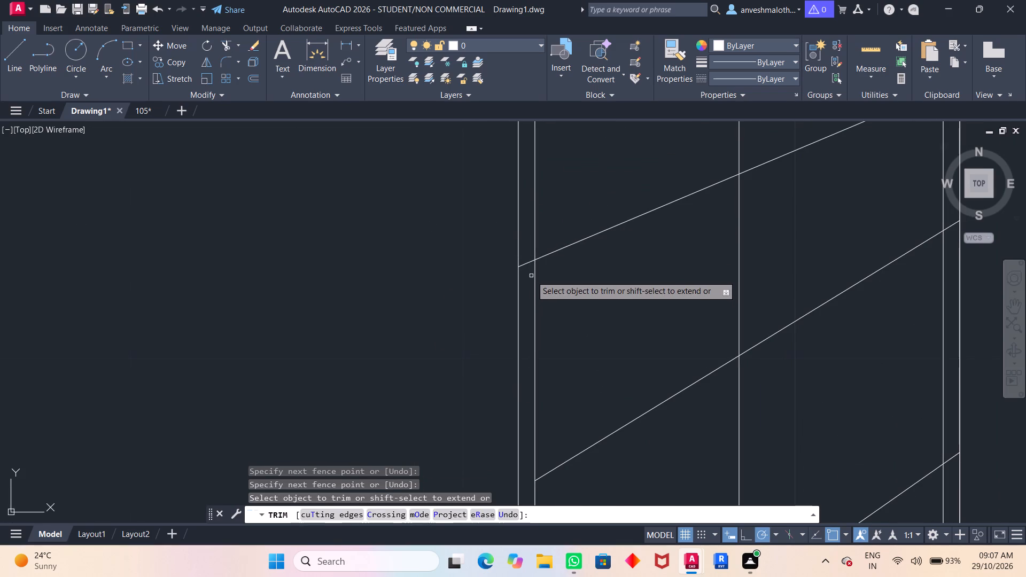
left_click(526, 263)
middle_click_drag(528, 209, 520, 436)
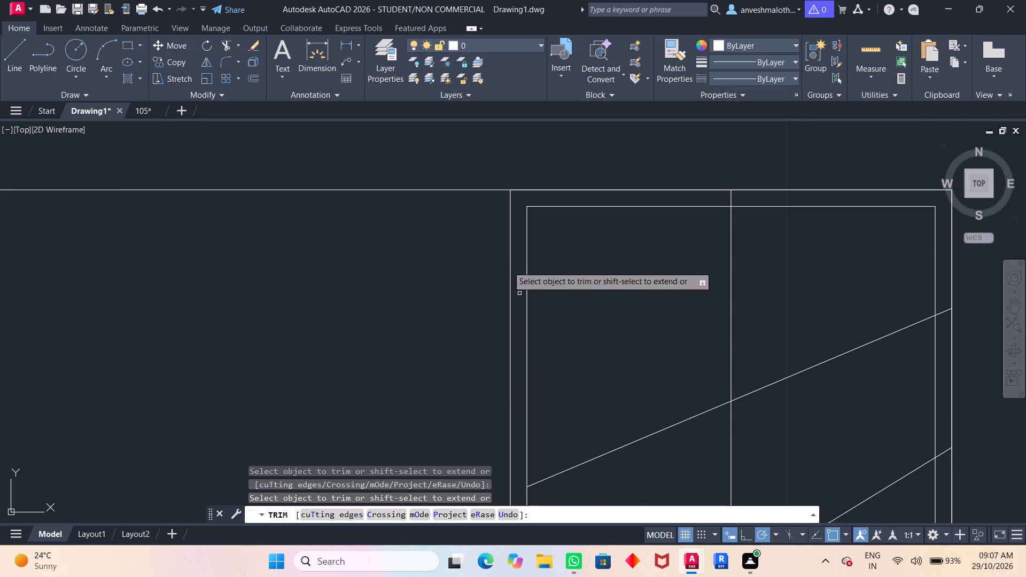
Trim the north end of the centre line in the upper bedroom's wardrobe back to the inner outline.
left_click(730, 197)
Trim the east ends of the five northernmost hanger lines in the upper bedroom's wardrobe back to the inner outline.
middle_click_drag(784, 254, 357, 279)
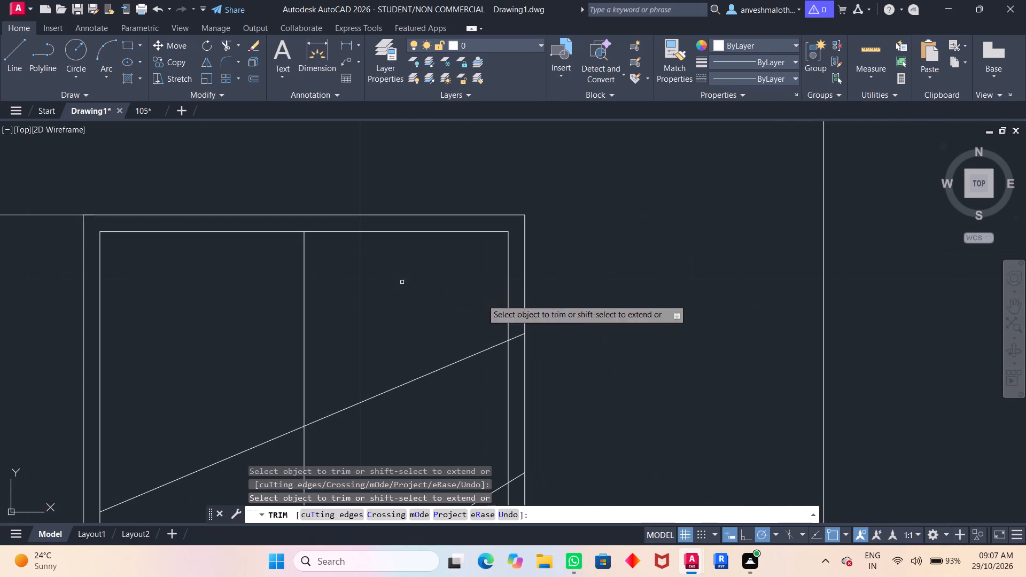
scroll(537, 315, "up", 2)
left_click(487, 369)
middle_click_drag(555, 364, 529, 202)
middle_click_drag(515, 424, 554, 236)
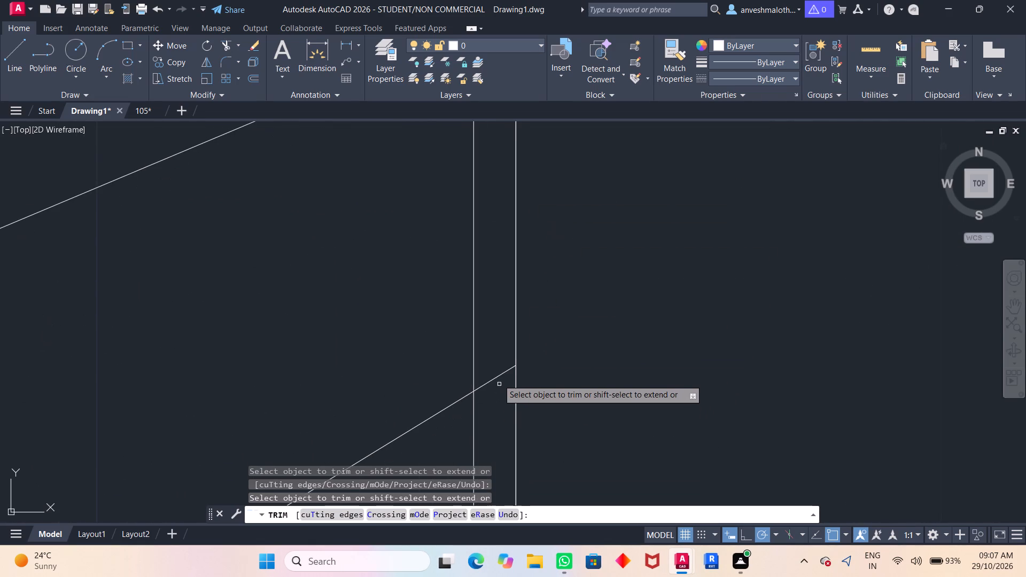
left_click(498, 375)
middle_click_drag(569, 394, 525, 227)
middle_click_drag(546, 395, 568, 228)
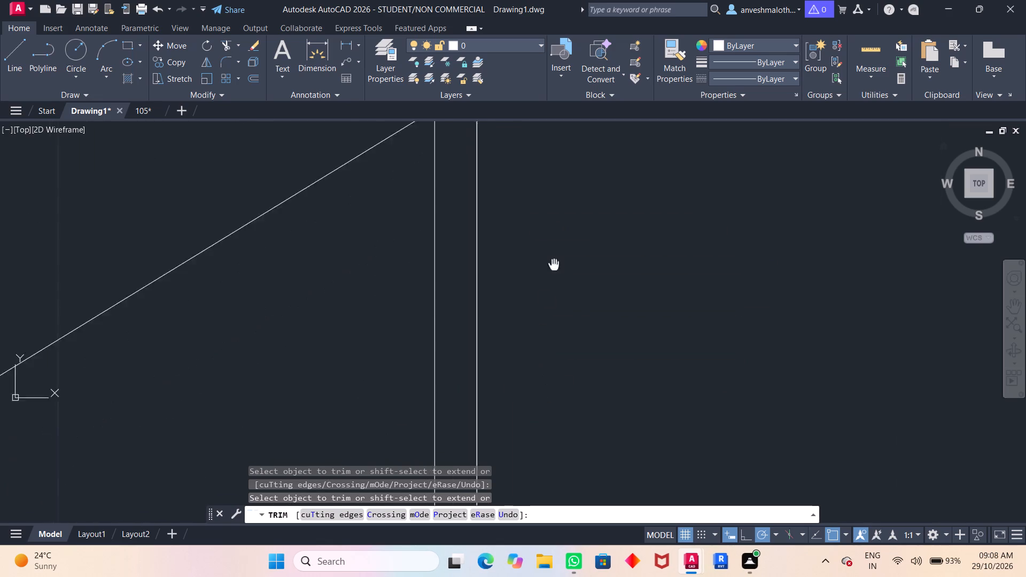
middle_click_drag(535, 414, 556, 240)
middle_click_drag(530, 404, 550, 293)
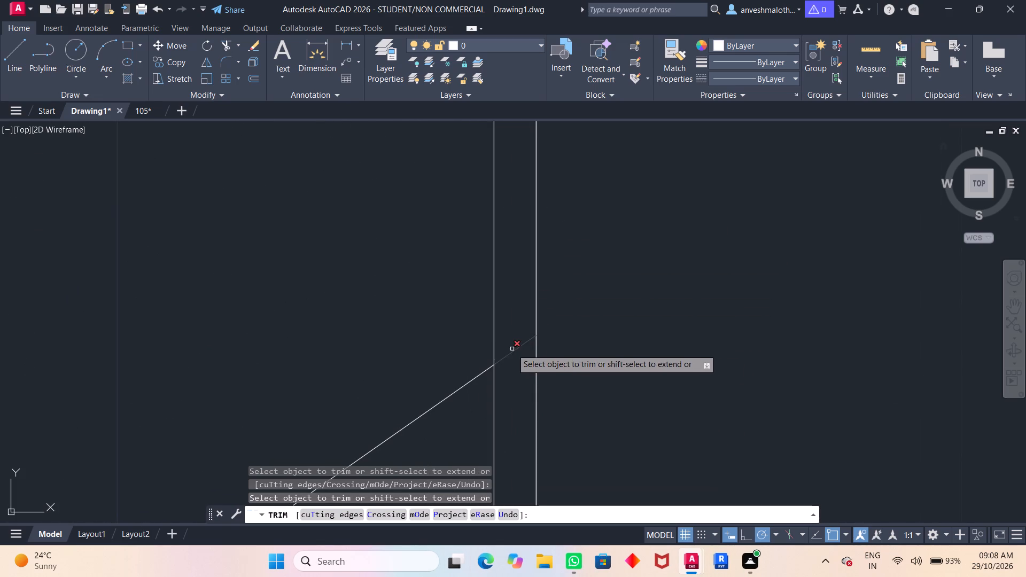
left_click(516, 347)
scroll(512, 373, "down", 2)
middle_click_drag(540, 434, 532, 399)
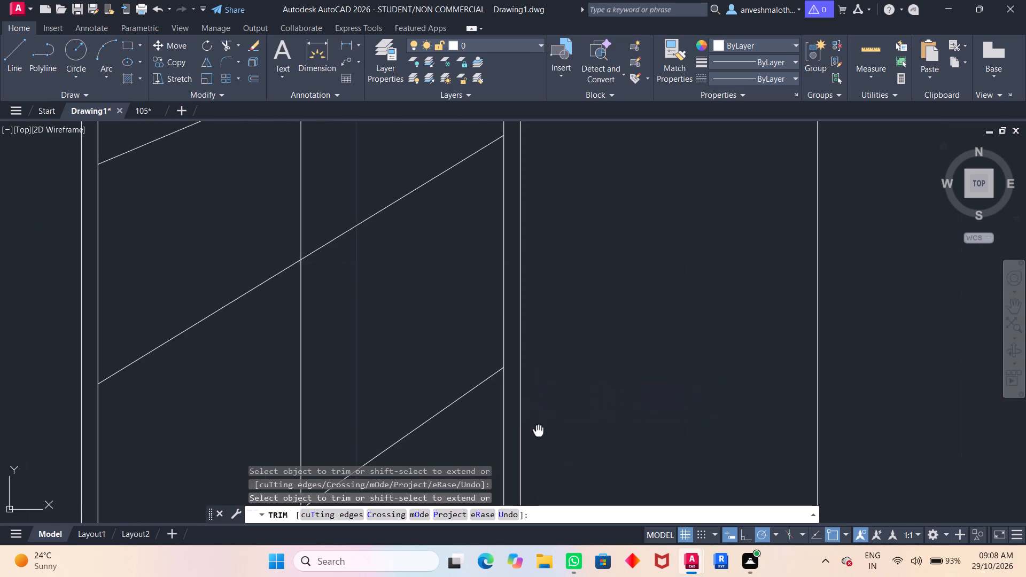
middle_click_drag(532, 399, 556, 258)
left_click(528, 356)
middle_click_drag(565, 356, 564, 322)
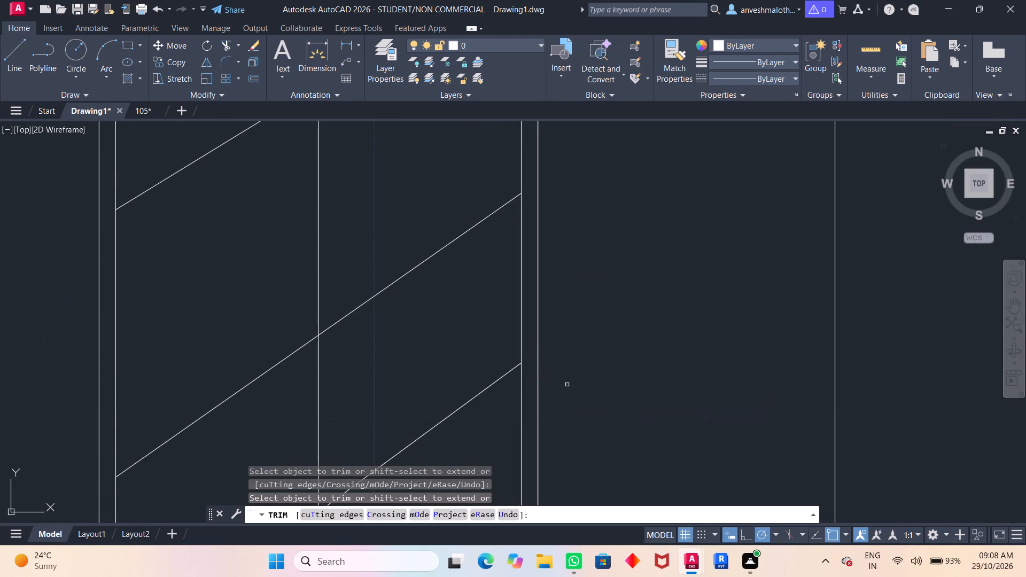
middle_click_drag(564, 322, 578, 206)
middle_click_drag(587, 353, 580, 171)
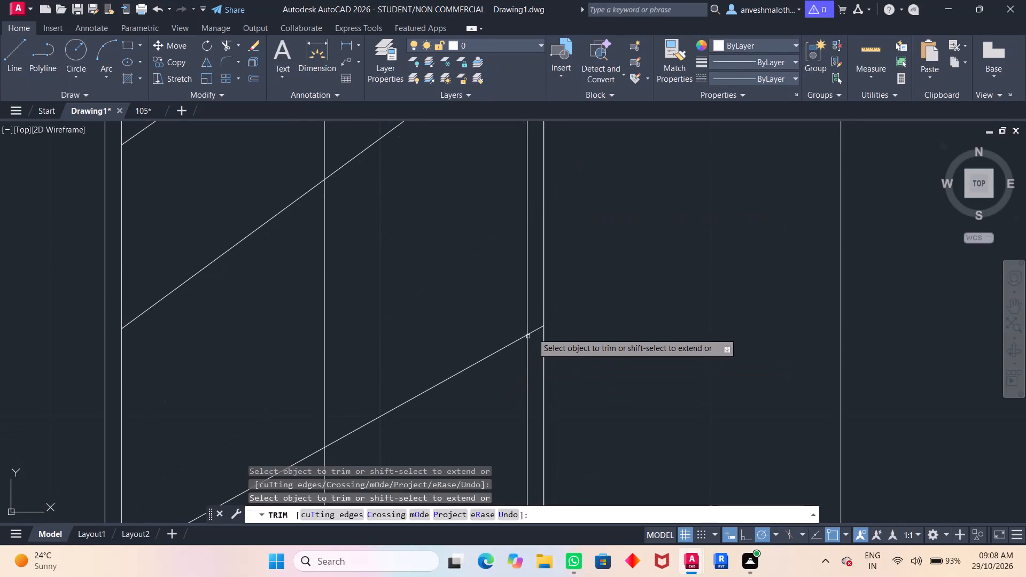
left_click(536, 331)
Trim the east ends of the four southernmost hanger lines in the upper bedroom's wardrobe back to the inner outline.
middle_click_drag(626, 342, 576, 251)
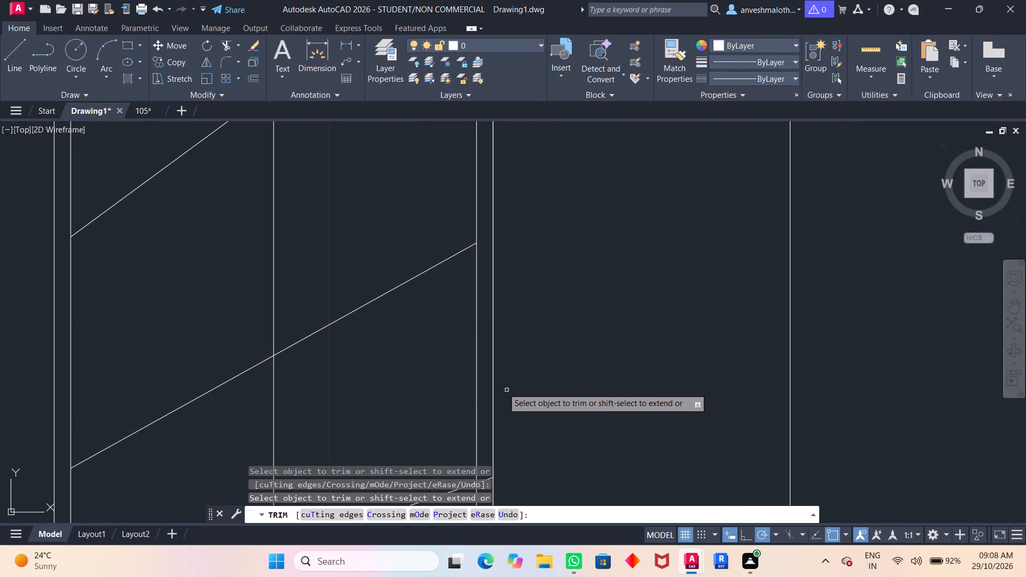
scroll(523, 358, "down", 2)
middle_click_drag(523, 358, 597, 262)
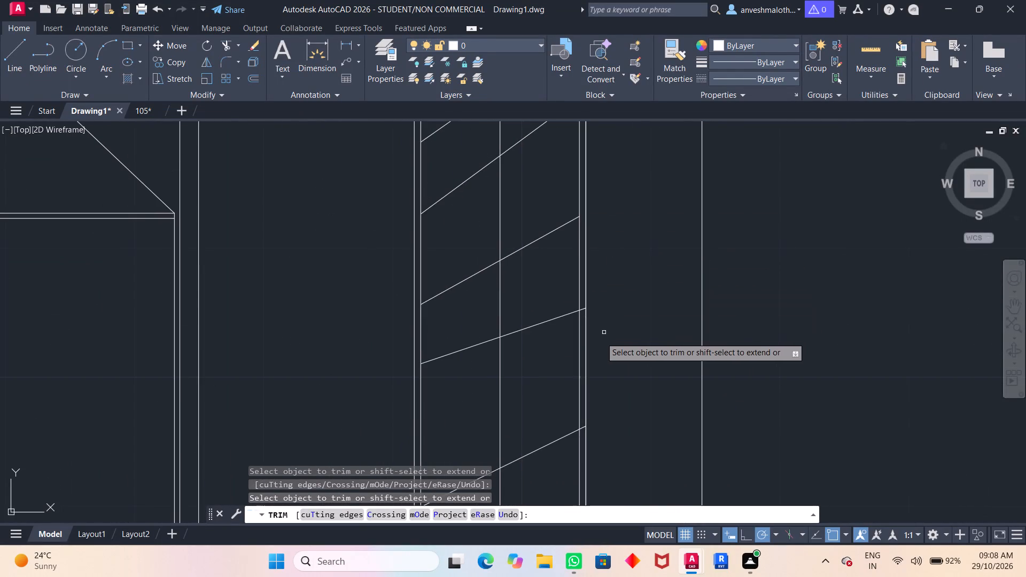
scroll(605, 306, "up", 3)
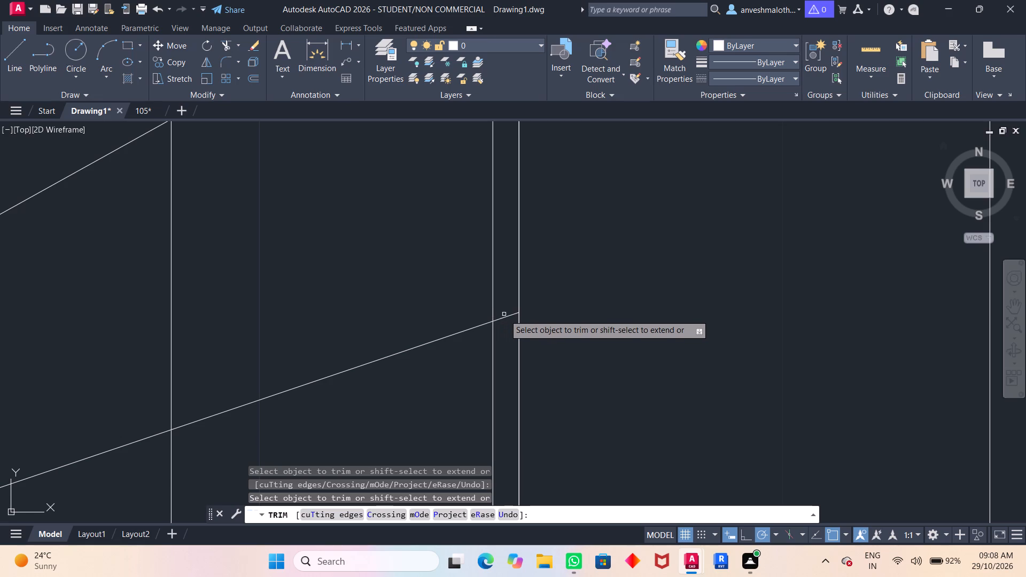
left_click(504, 316)
middle_click_drag(558, 340, 592, 154)
middle_click_drag(645, 328, 643, 321)
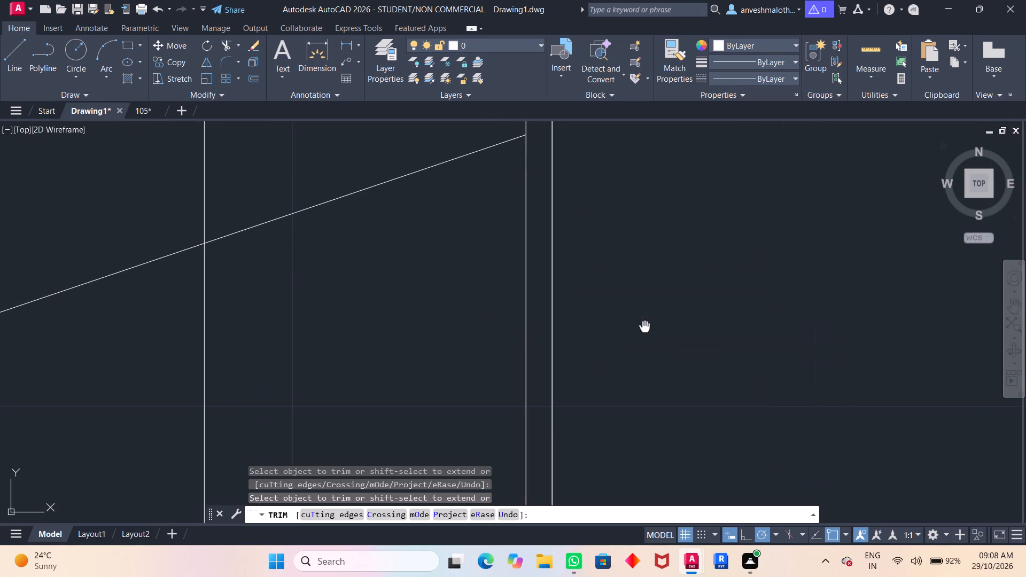
middle_click_drag(643, 321, 649, 152)
left_click(543, 436)
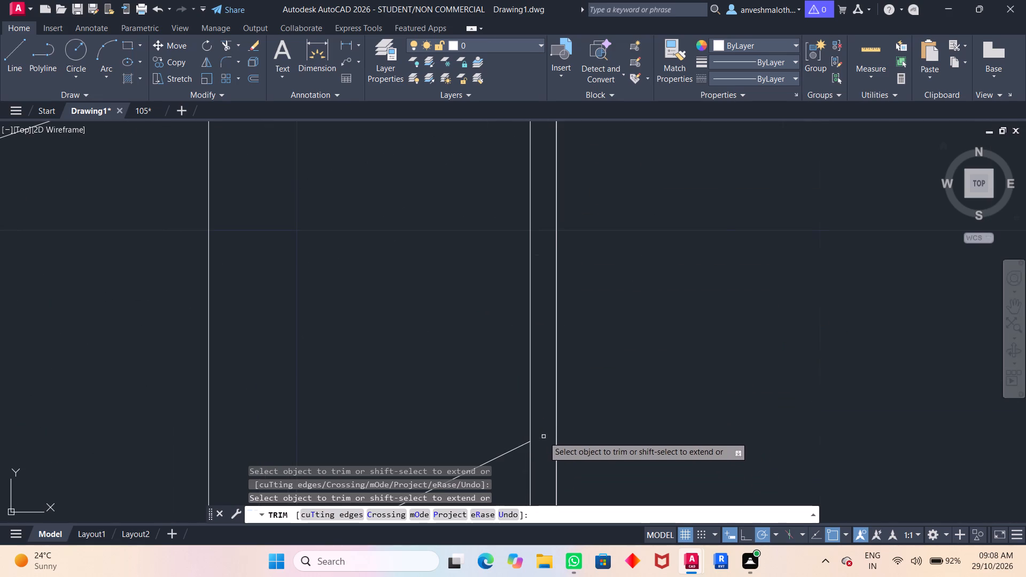
scroll(657, 377, "down", 2)
middle_click_drag(646, 379, 625, 276)
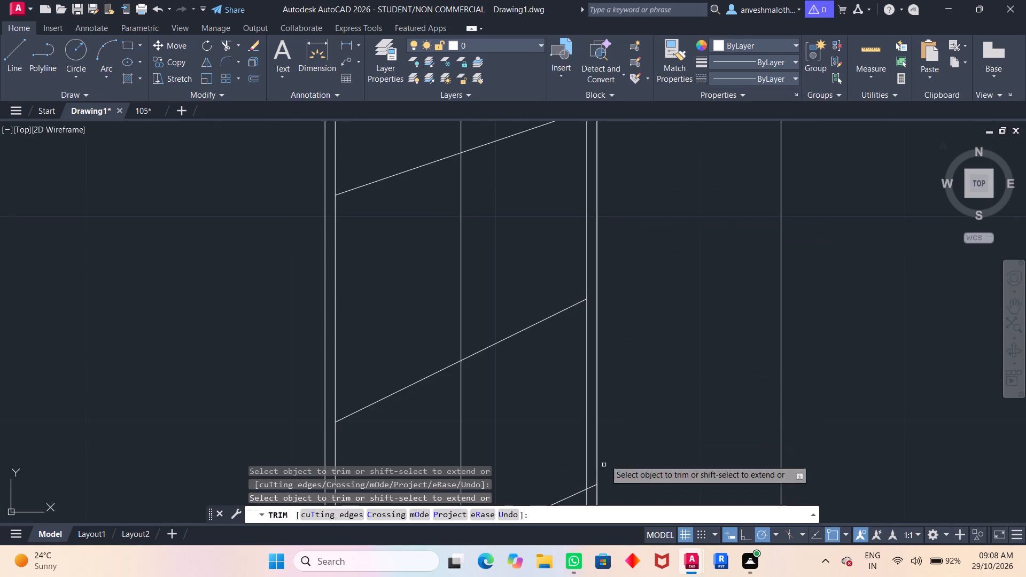
middle_click_drag(618, 360, 640, 241)
scroll(624, 365, "up", 4)
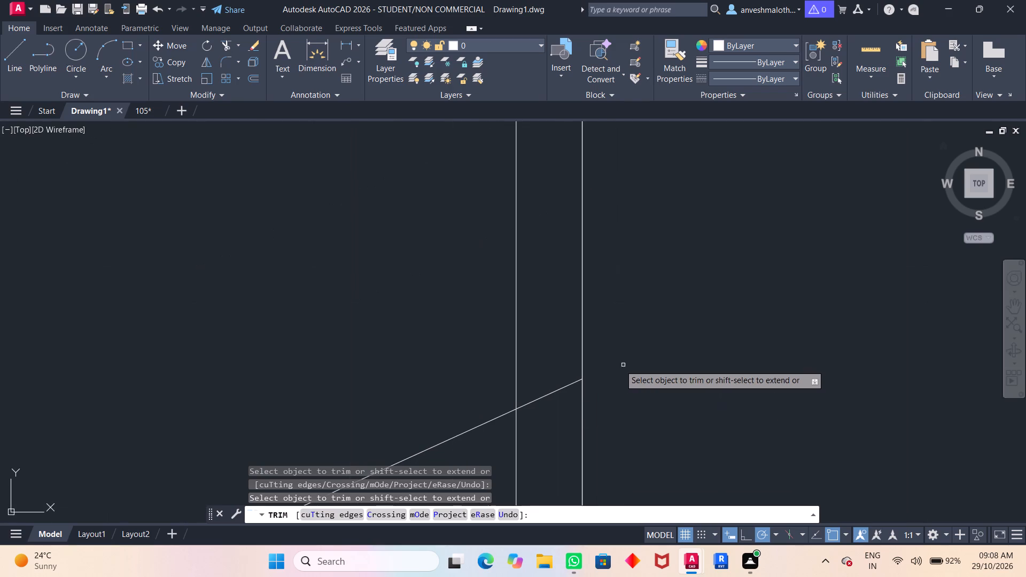
left_click(564, 387)
middle_click_drag(678, 403, 656, 343)
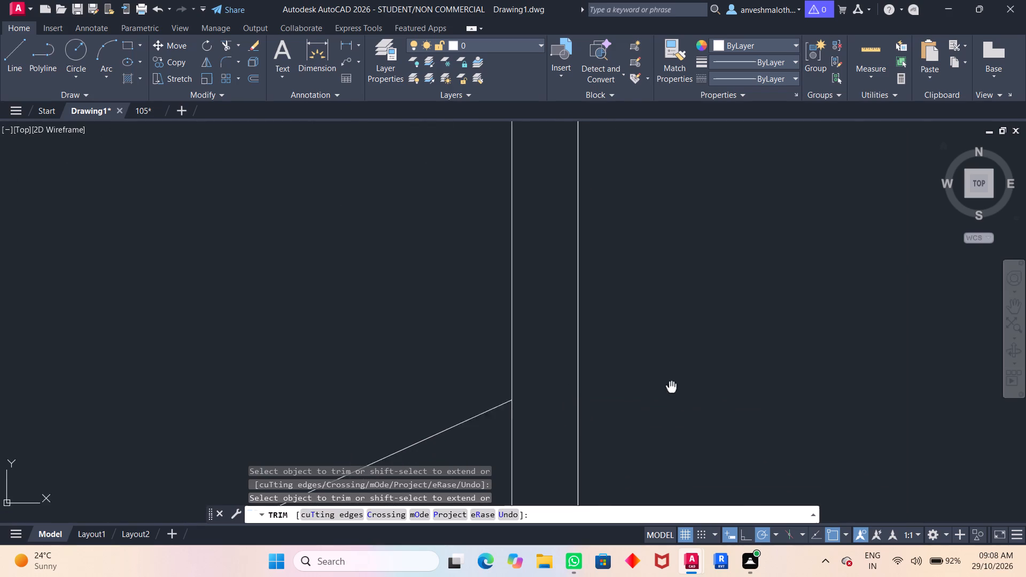
middle_click_drag(656, 343, 629, 266)
scroll(573, 374, "down", 3)
middle_click_drag(574, 376, 632, 130)
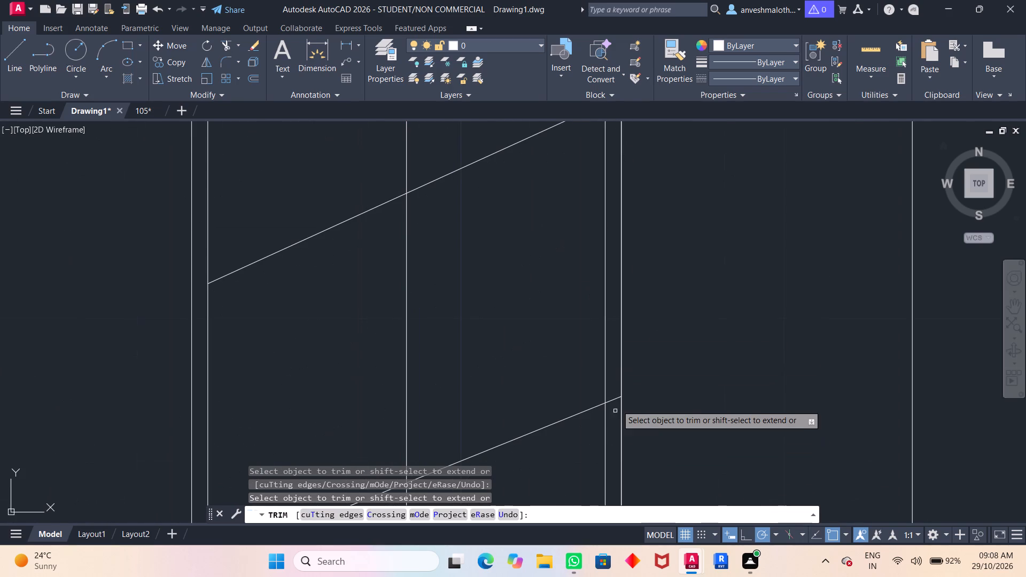
left_click(610, 402)
scroll(632, 402, "down", 3)
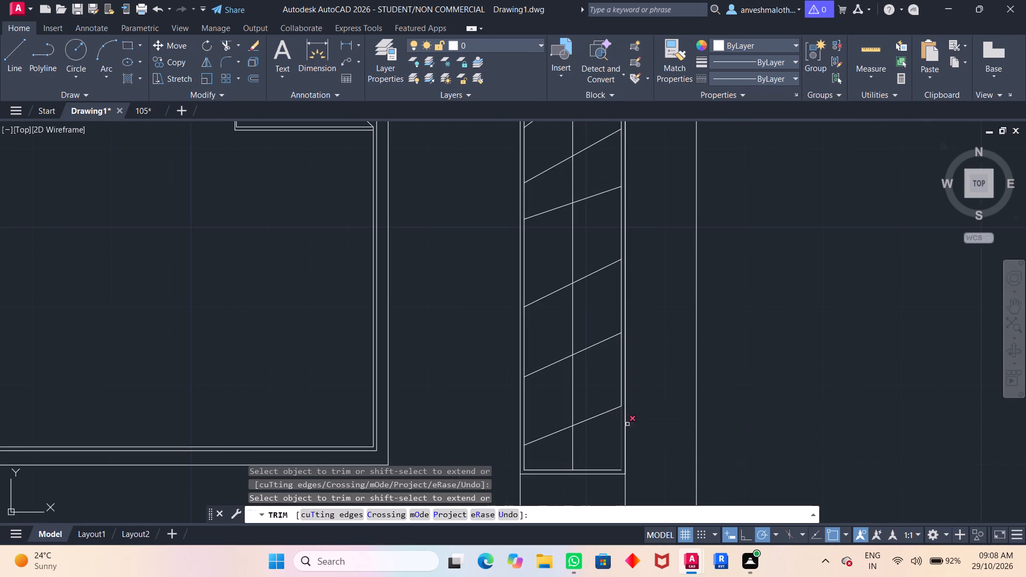
scroll(683, 400, "down", 2)
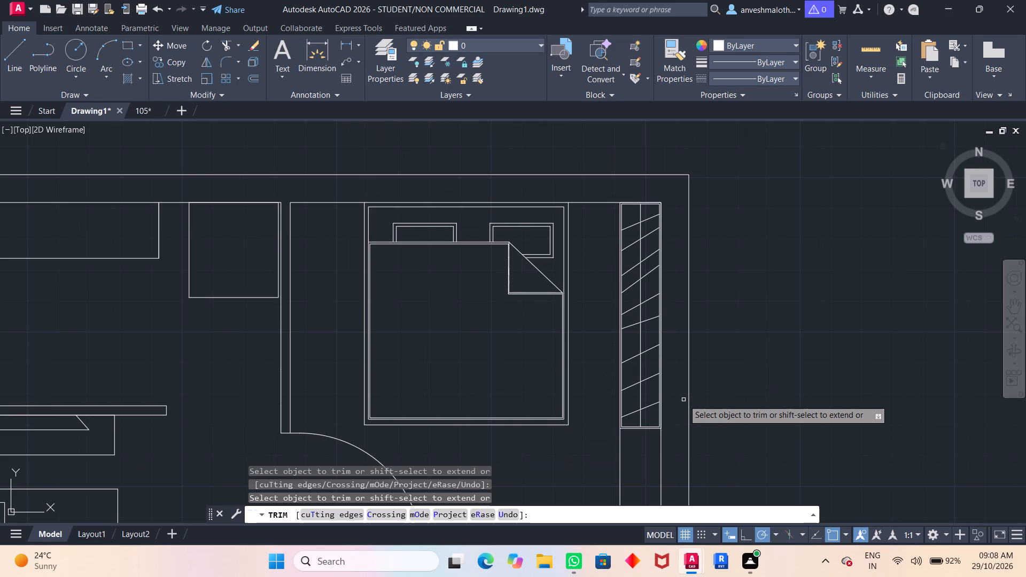
key("space")
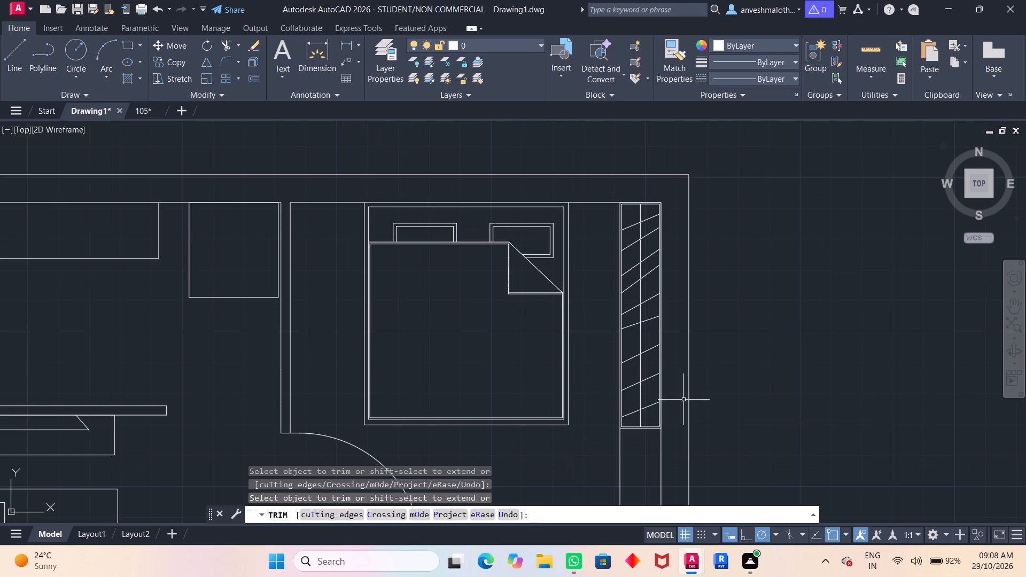
key("Escape")
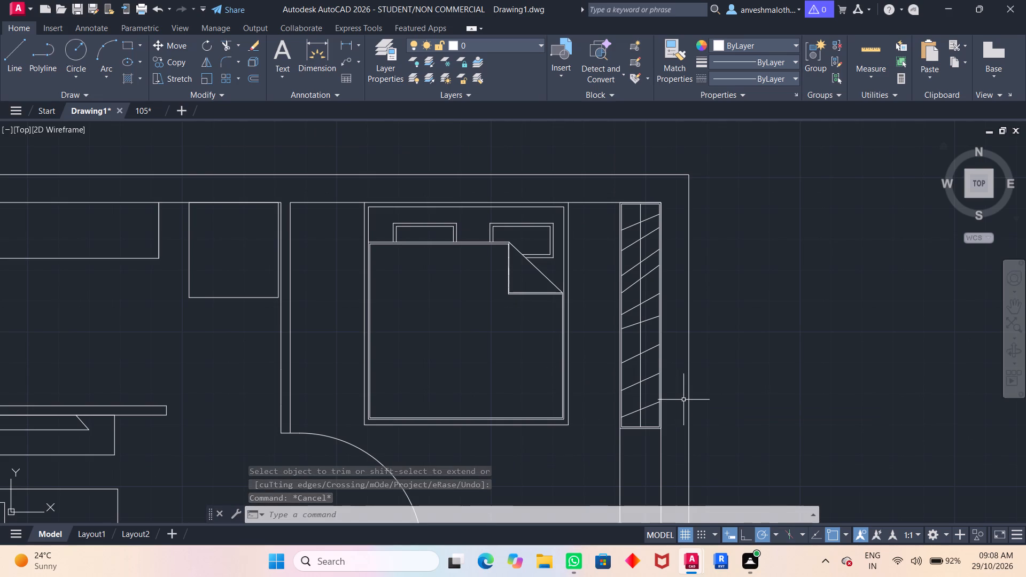
Delete the spare door block and the spare furniture block lying outside the floor plan, west of the building.
scroll(541, 401, "down", 3)
middle_click_drag(540, 401, 586, 377)
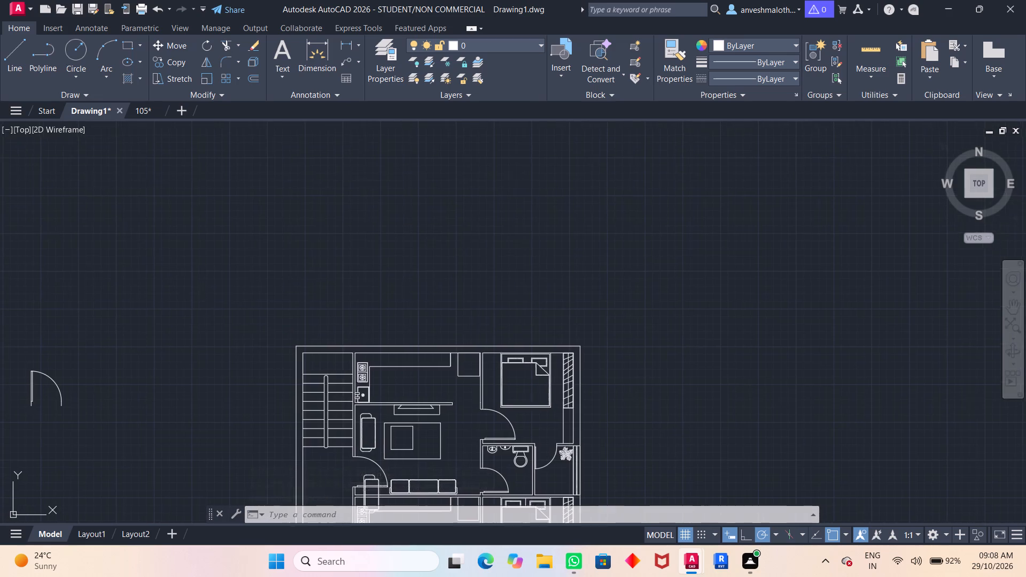
middle_click_drag(586, 377, 962, 189)
middle_click_drag(893, 233, 670, 294)
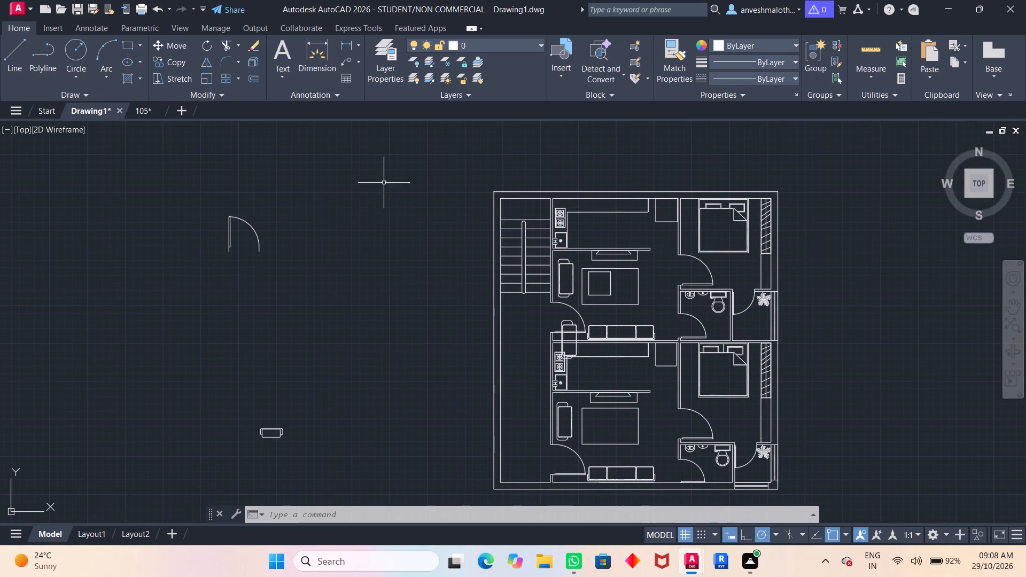
left_click_drag(378, 176, 366, 178)
left_click(182, 459)
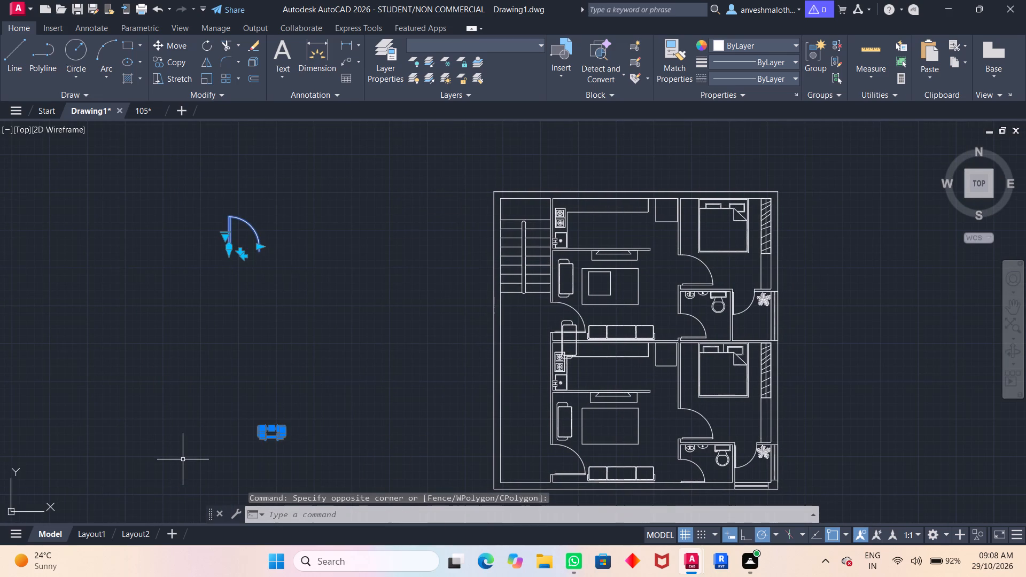
key("Delete")
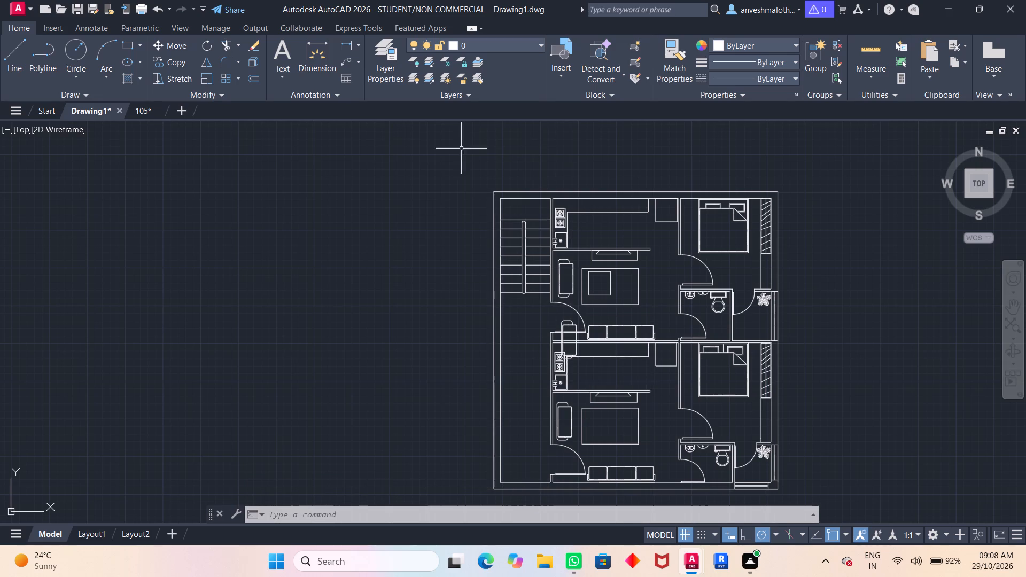
Place a multiline text box in the upper unit's kitchen, east of the stove, with a text height of 8".
left_click(277, 72)
left_click(298, 95)
scroll(577, 221, "up", 2)
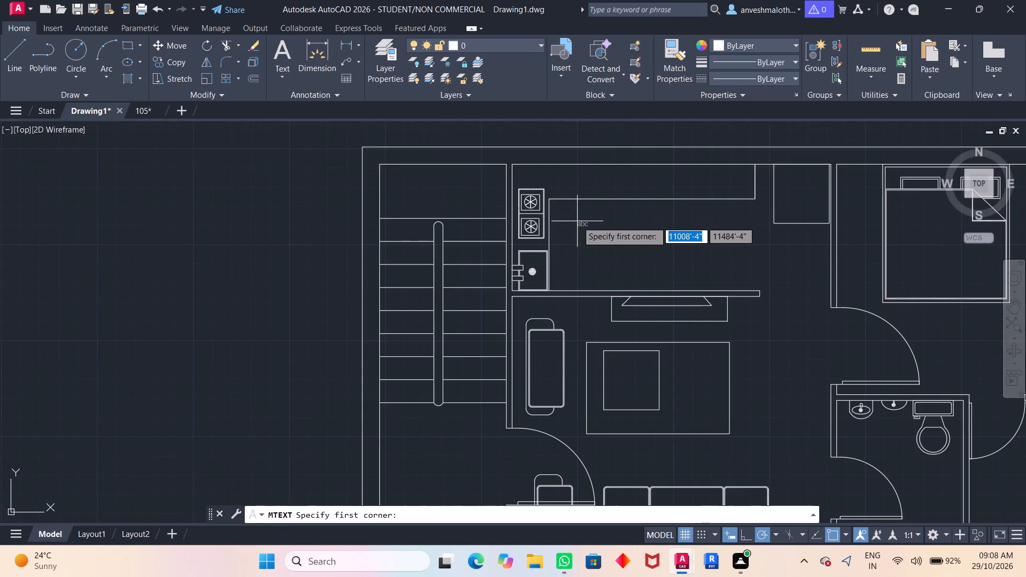
left_click(566, 211)
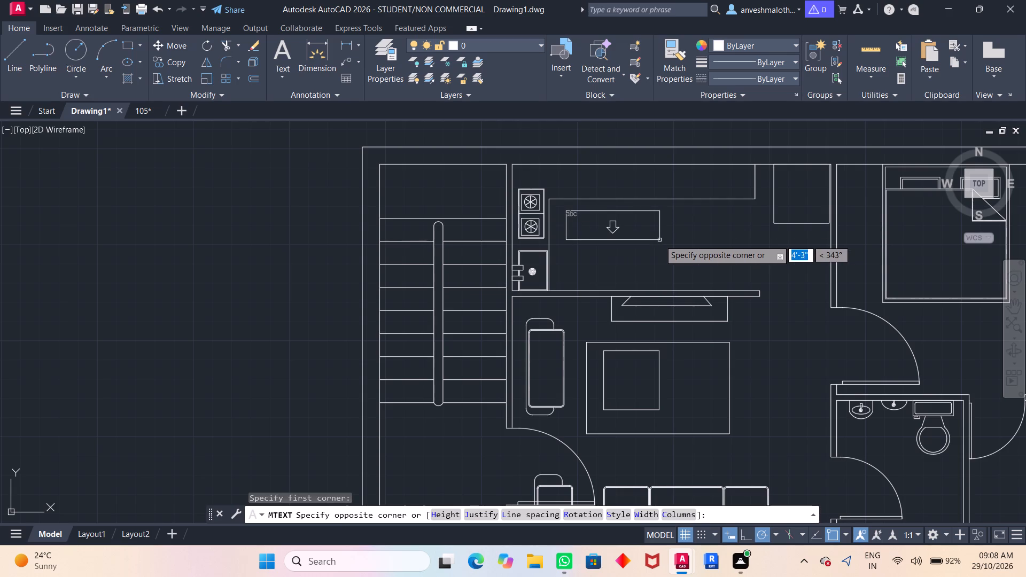
left_click(669, 244)
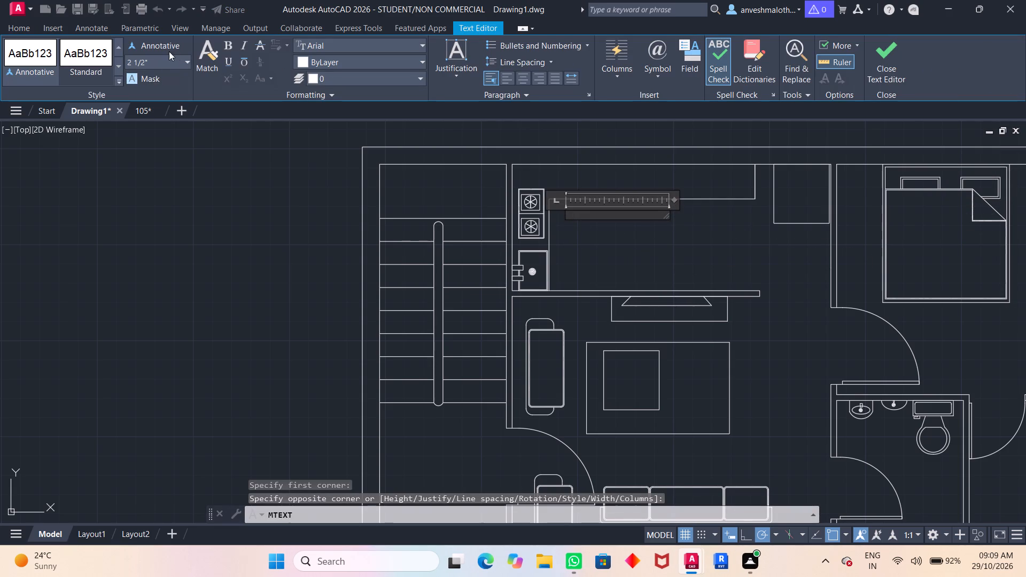
left_click(186, 60)
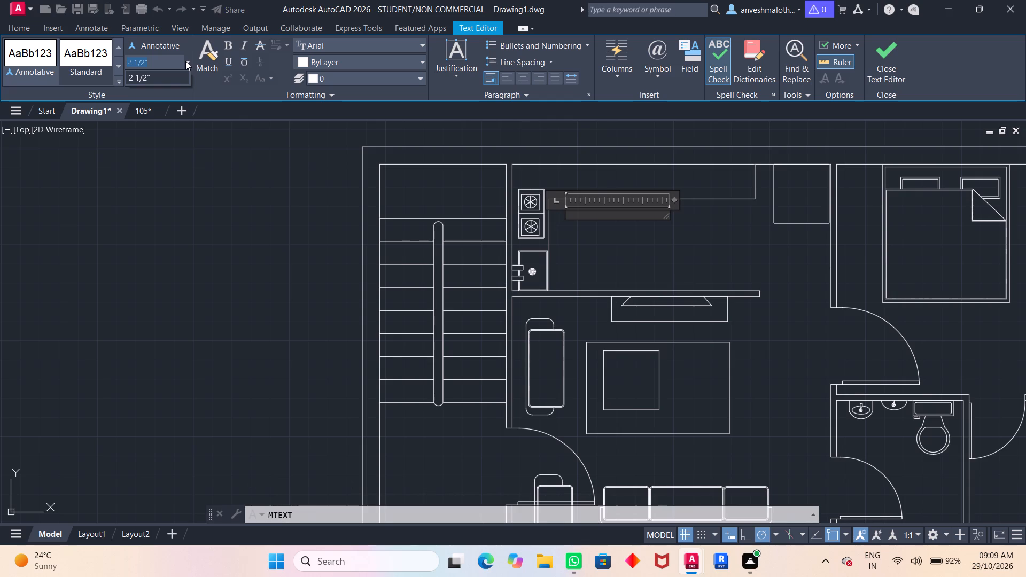
key("8")
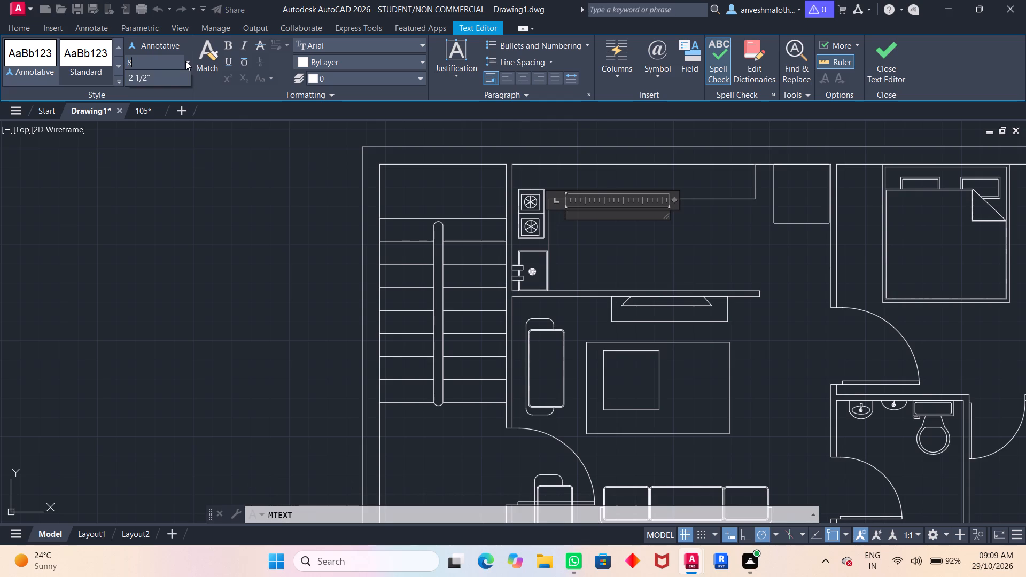
key("Return")
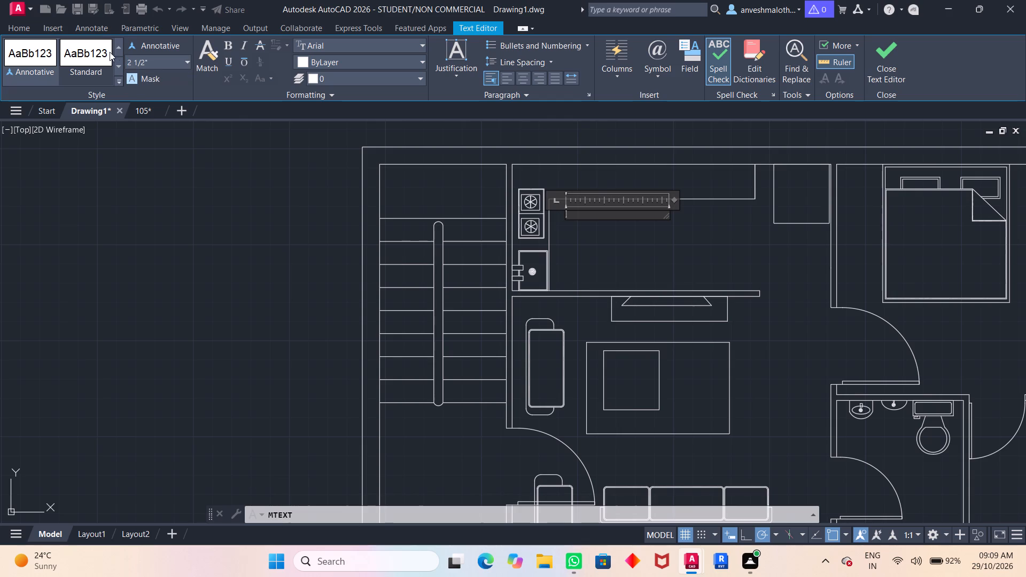
double_click(161, 58)
key("8")
key("Return")
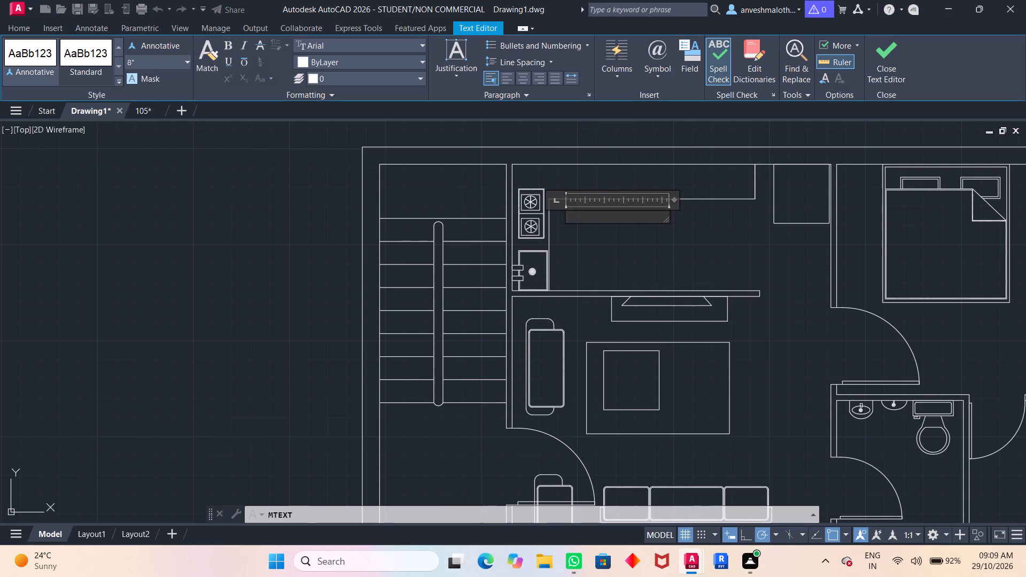
Label the upper kitchen "Kitchen" with the size 13'*5'6" on a second line, and finish the text.
type("Kit")
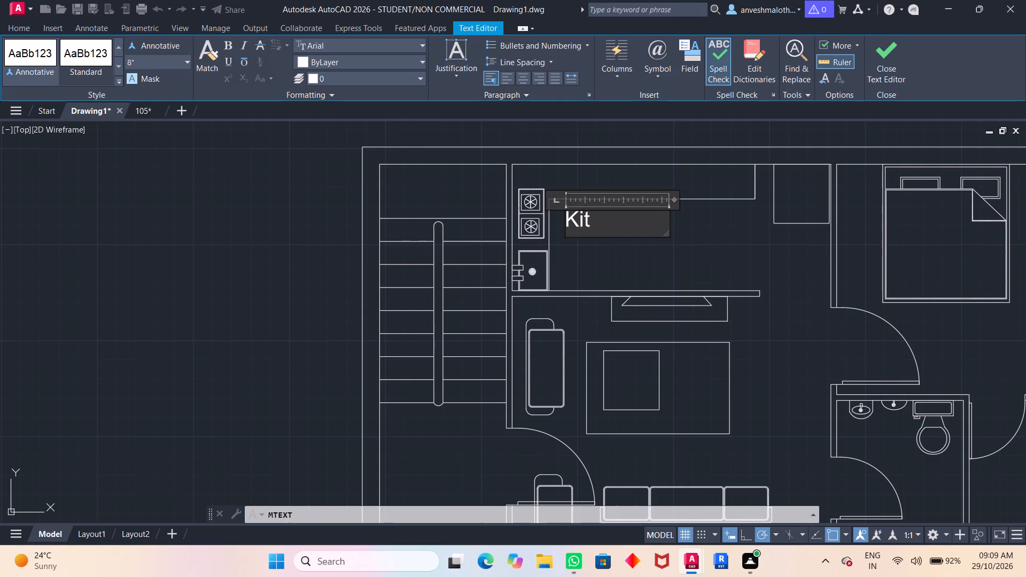
type("cheb")
key("BackSpace")
key("n")
key("Return")
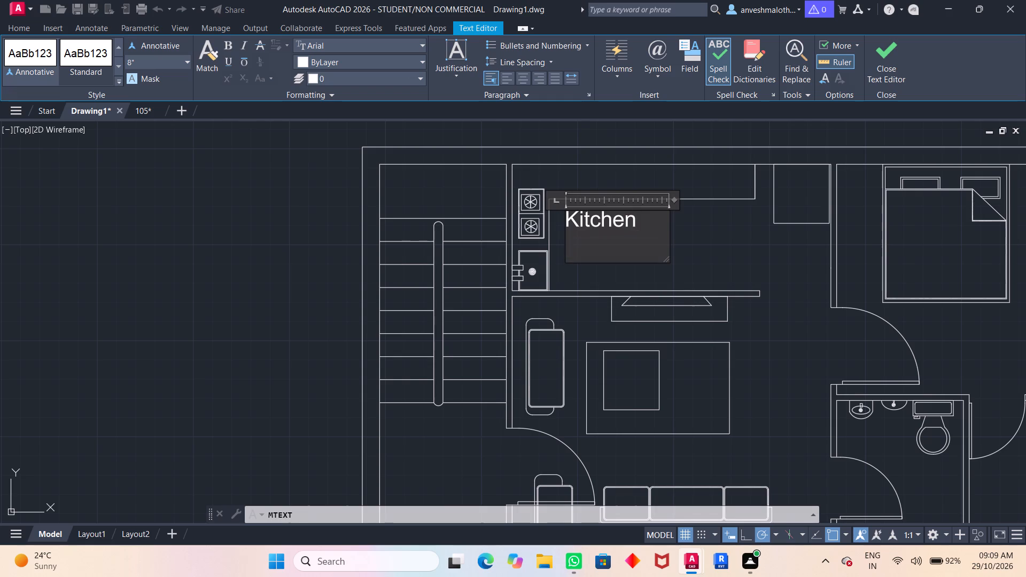
type("13")
key("apostrophe")
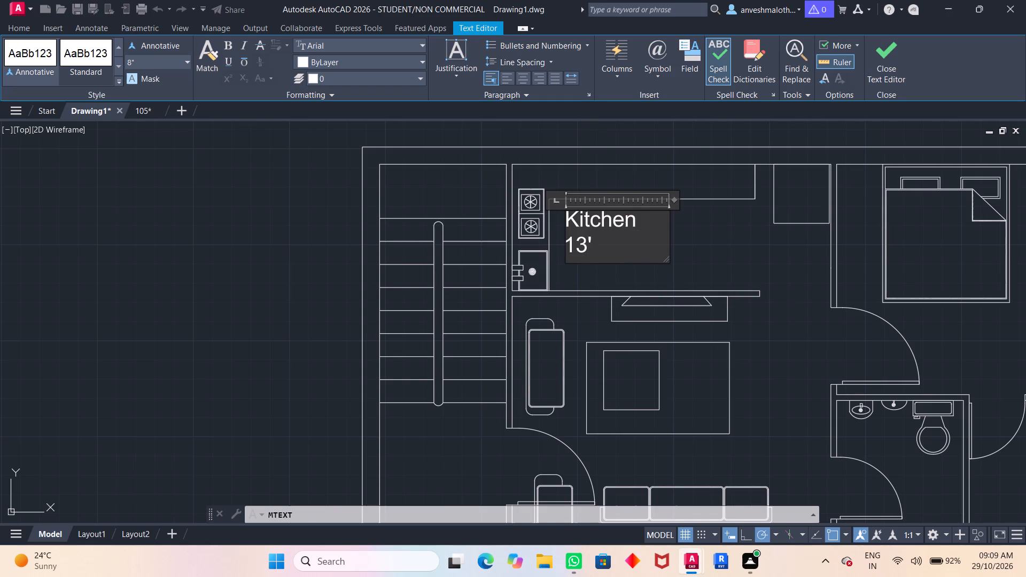
key("asterisk")
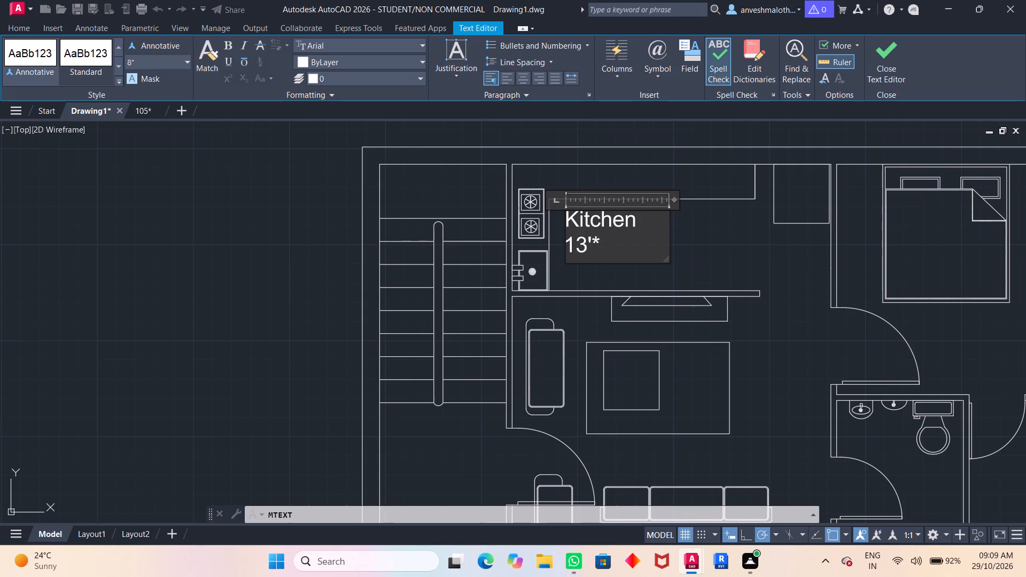
type("5'")
type("6\"")
left_click(719, 229)
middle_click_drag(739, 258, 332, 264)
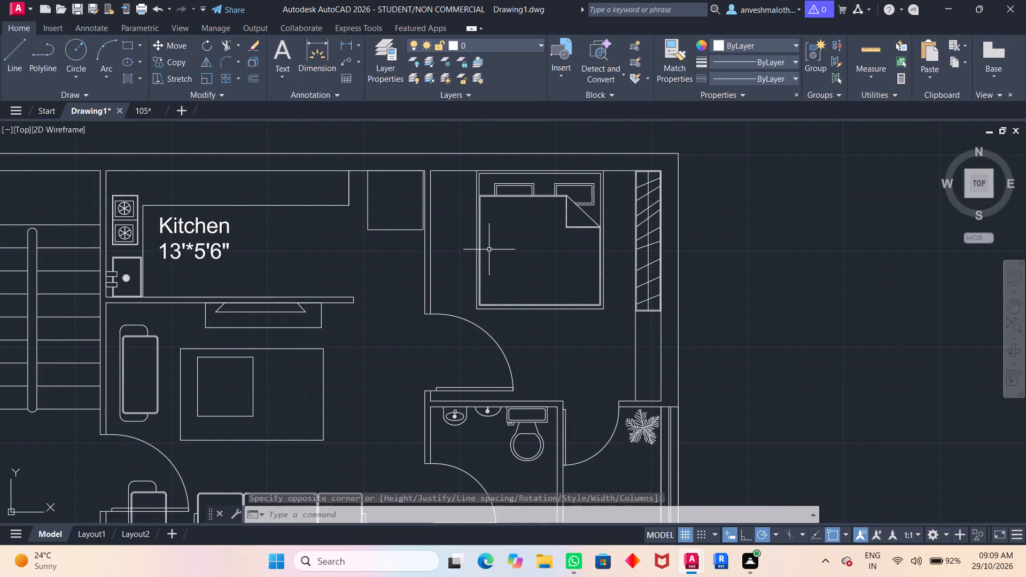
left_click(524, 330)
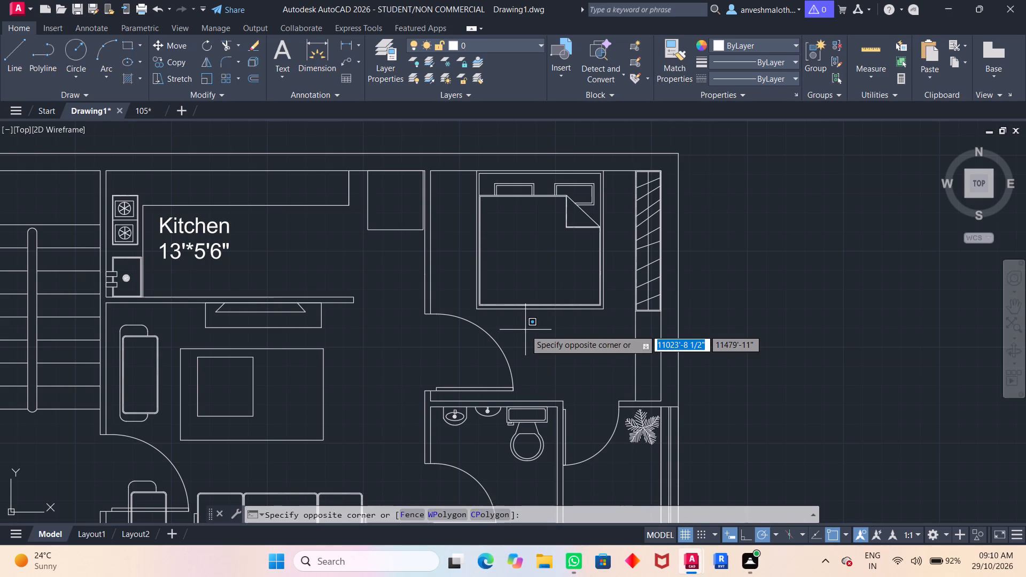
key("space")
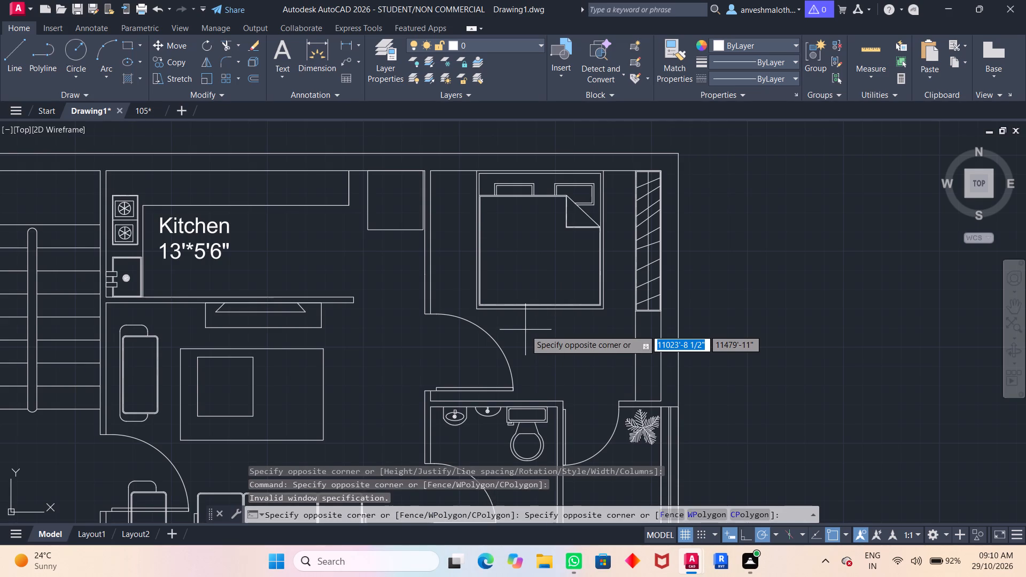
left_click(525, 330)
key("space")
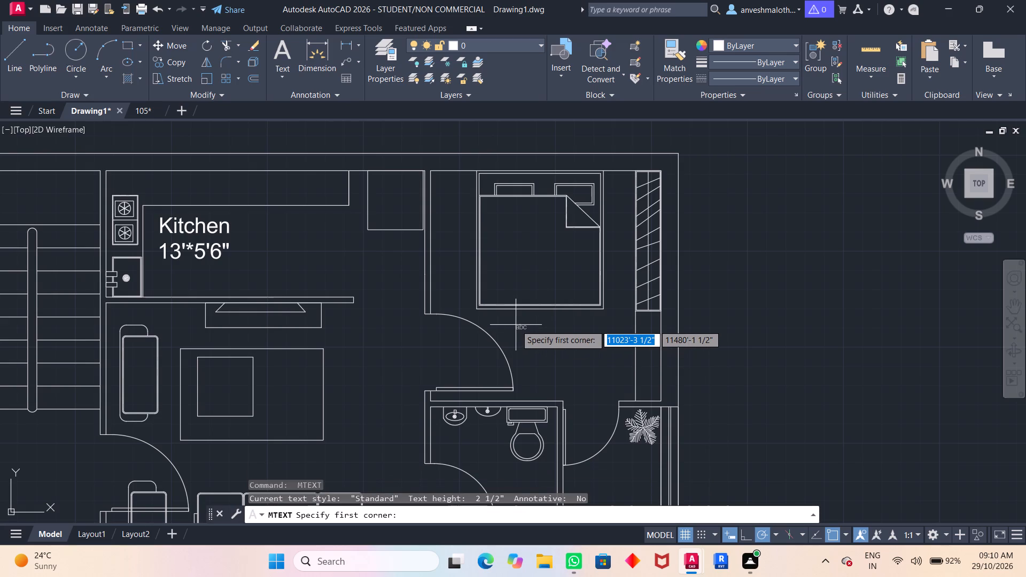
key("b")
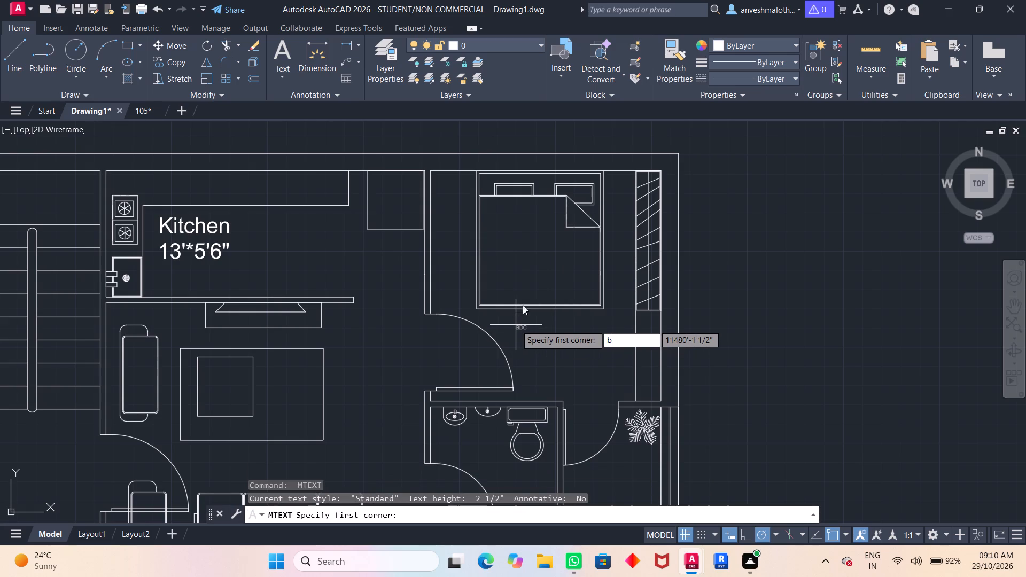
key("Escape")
Place a multiline text box just south of the bed in the upper bedroom, with a text height of 8".
key("space")
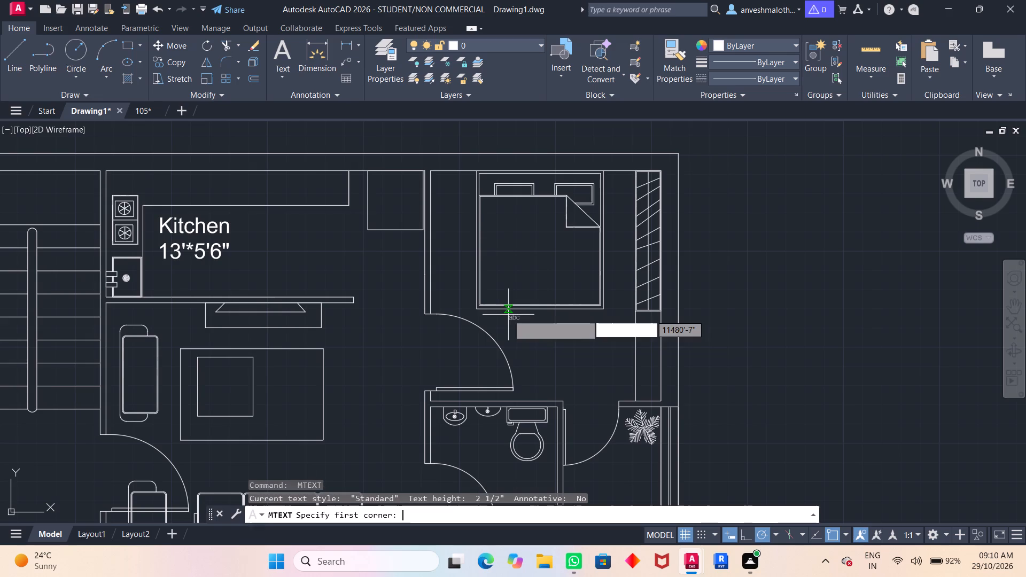
left_click(511, 321)
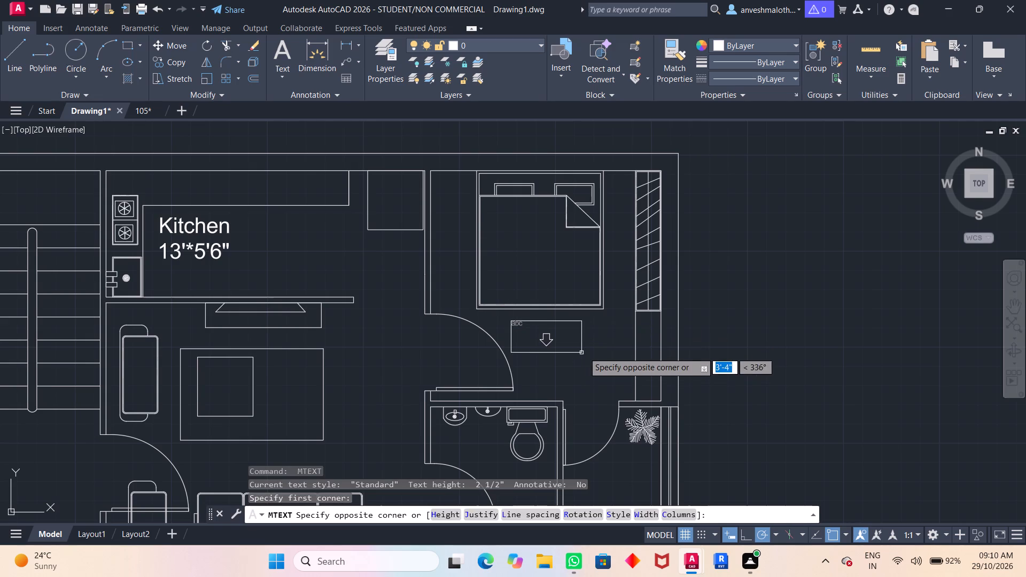
left_click(598, 351)
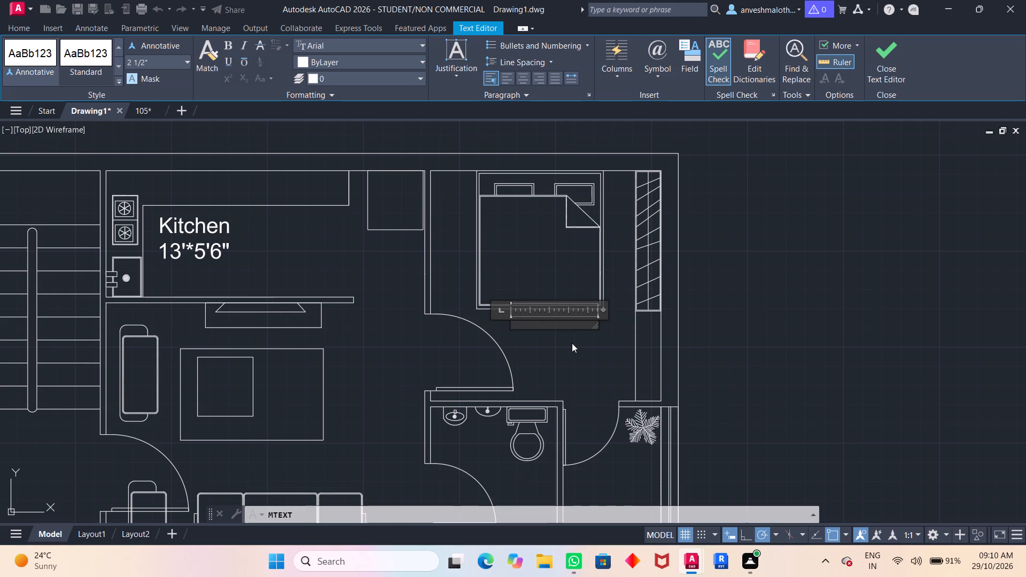
type("BE")
key("BackSpace")
key("BackSpace")
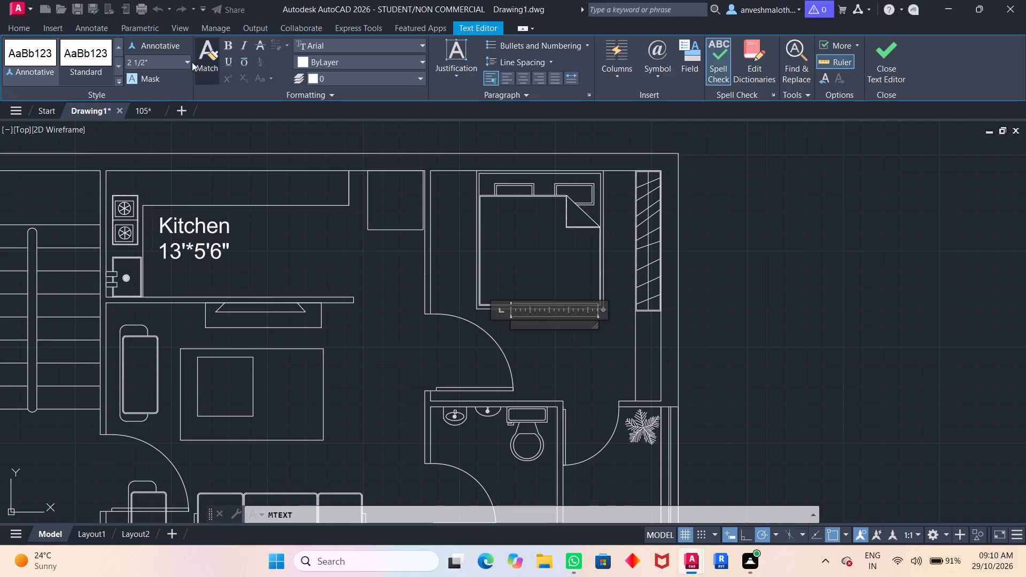
left_click(195, 63)
left_click(189, 63)
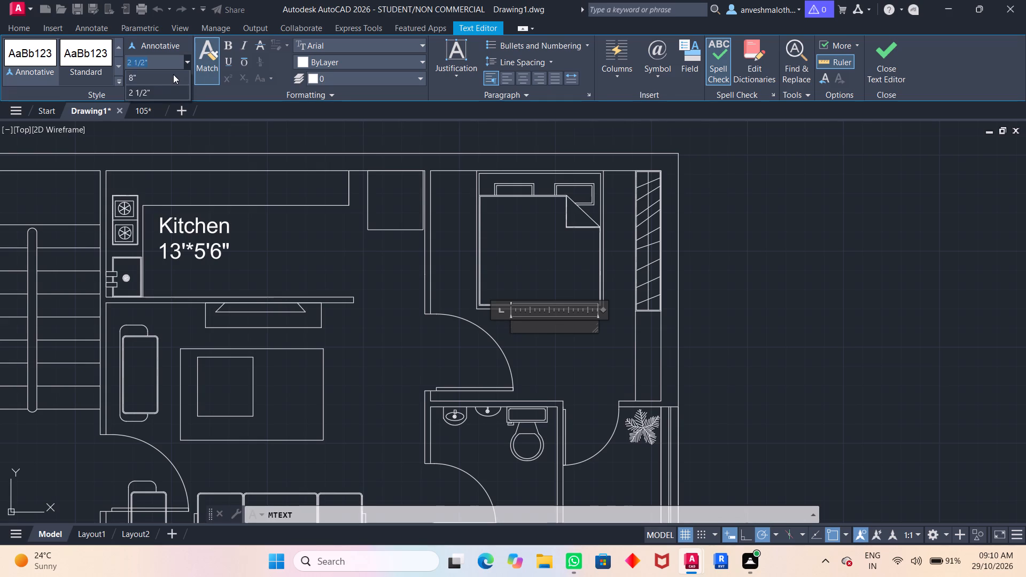
left_click(173, 74)
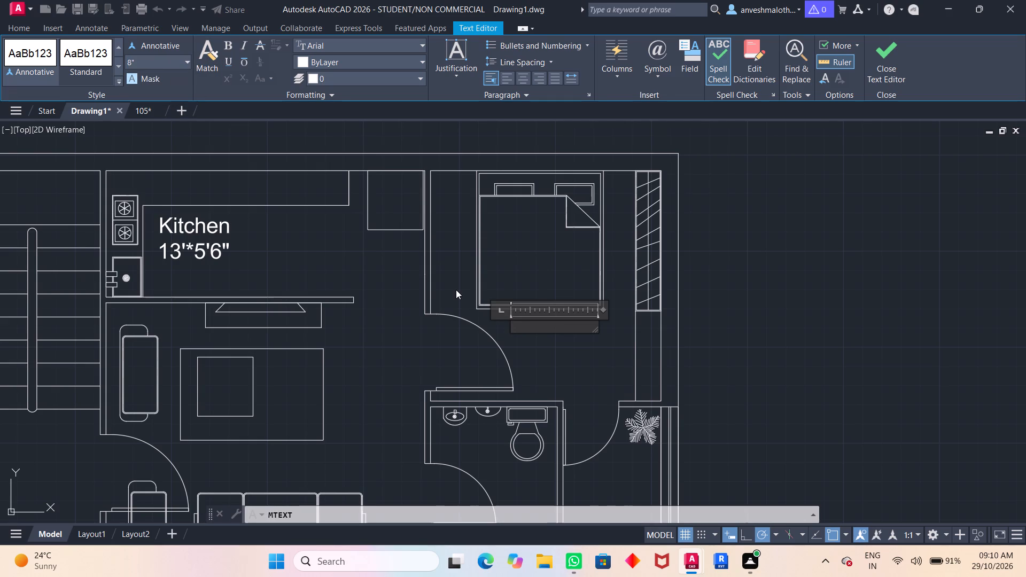
Label the upper bedroom "B.Room" with the size 11'*11' on a second line, and finish the text.
key("shift+b")
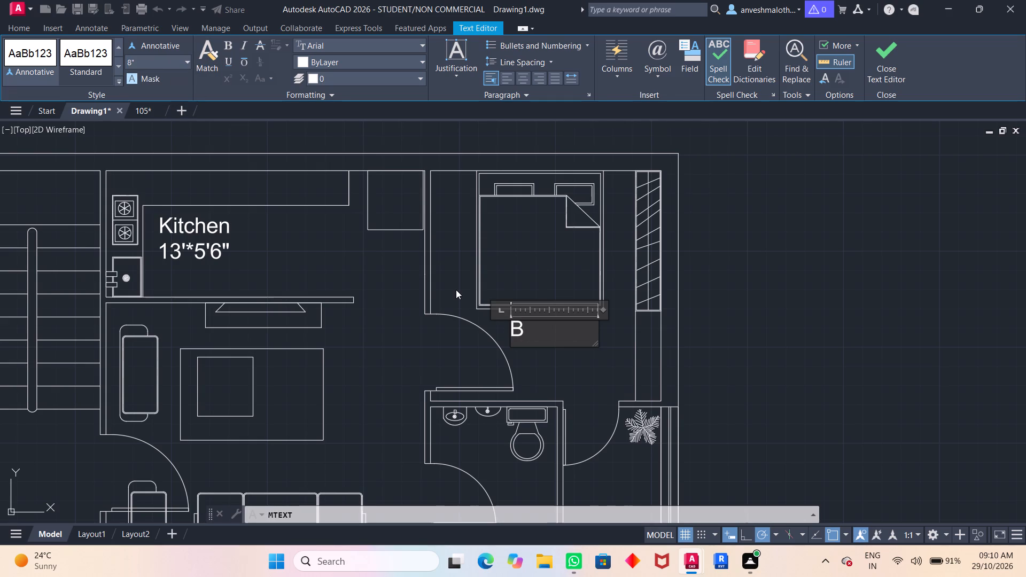
type(".room")
key("BackSpace")
key("BackSpace")
key("BackSpace")
key("BackSpace")
type("Room")
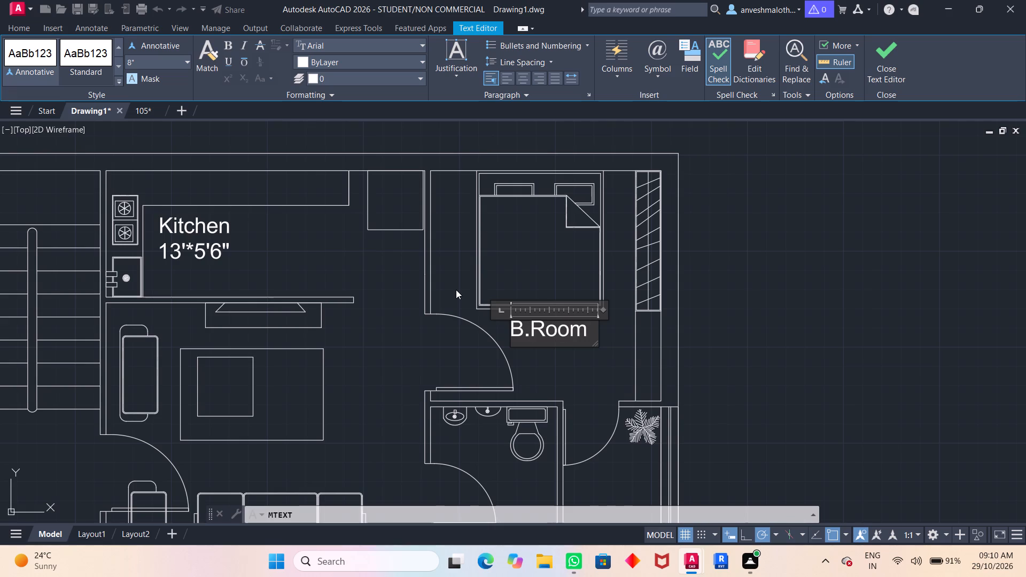
key("Return")
key("1")
key("1")
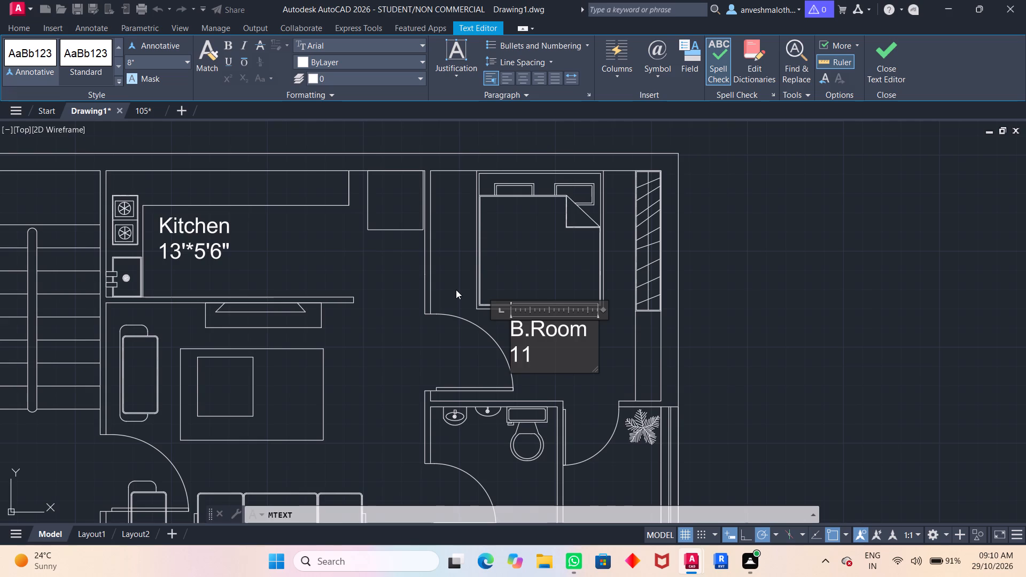
key("apostrophe")
key("asterisk")
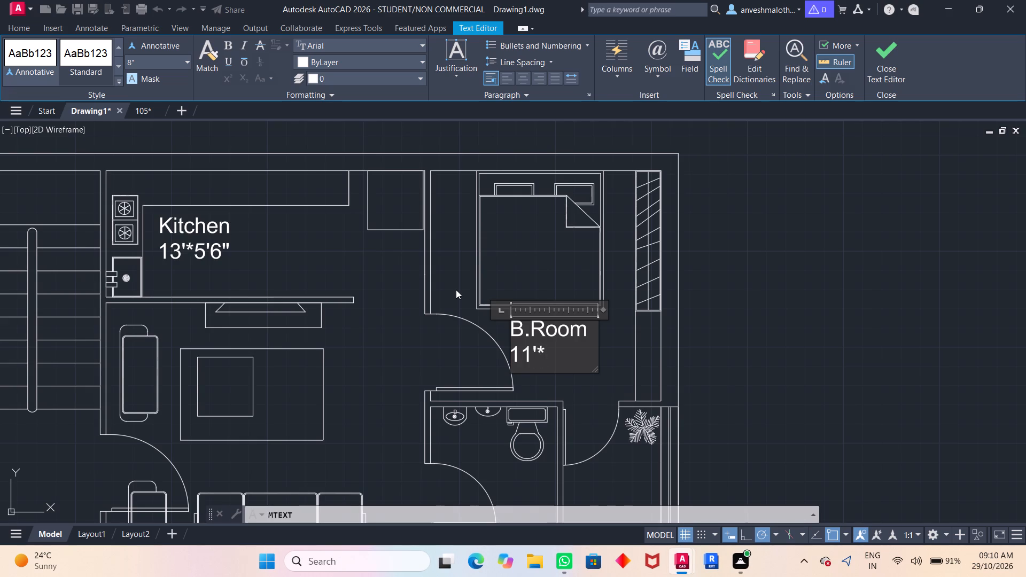
type("11")
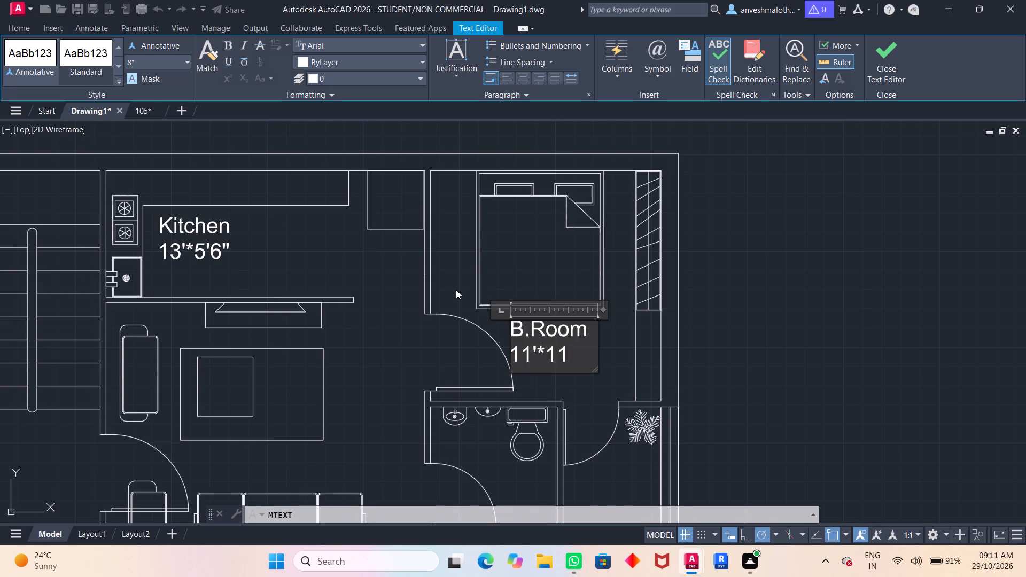
key("apostrophe")
key("space")
left_click(589, 401)
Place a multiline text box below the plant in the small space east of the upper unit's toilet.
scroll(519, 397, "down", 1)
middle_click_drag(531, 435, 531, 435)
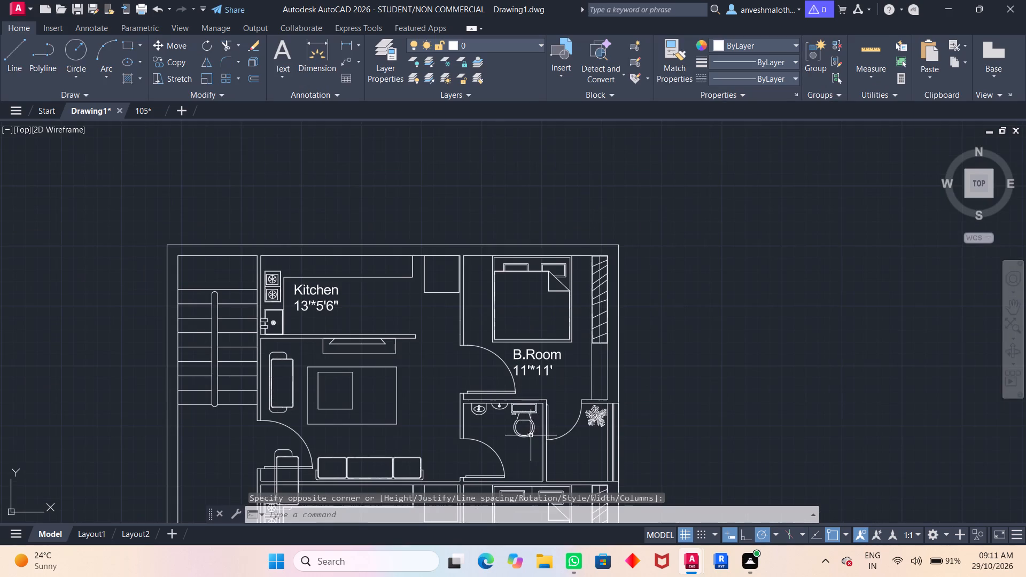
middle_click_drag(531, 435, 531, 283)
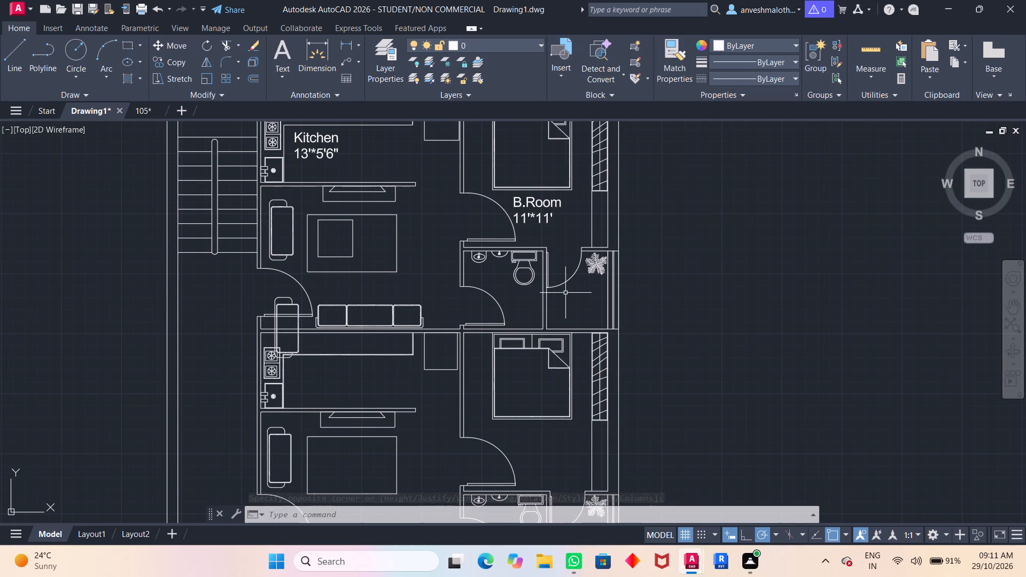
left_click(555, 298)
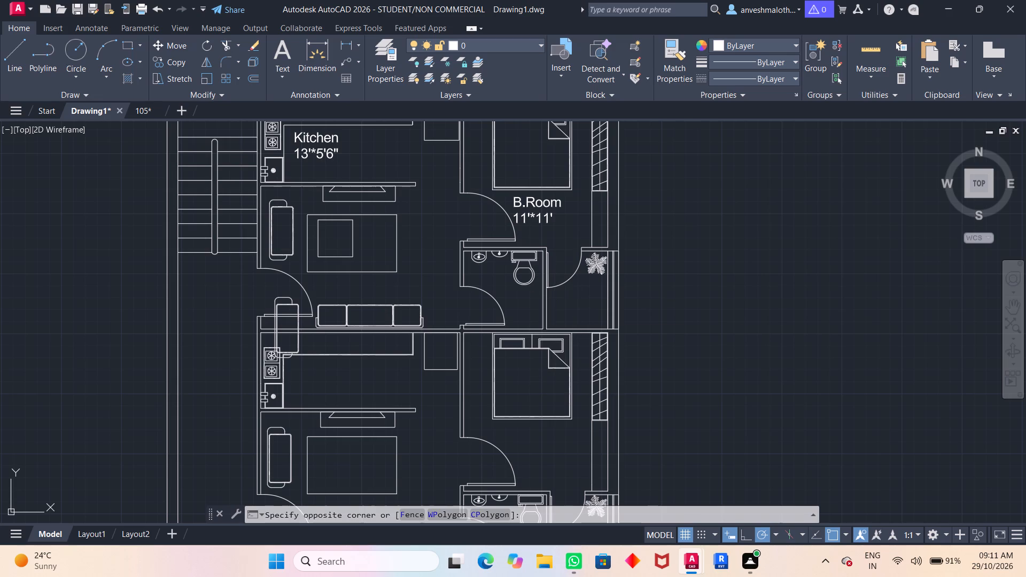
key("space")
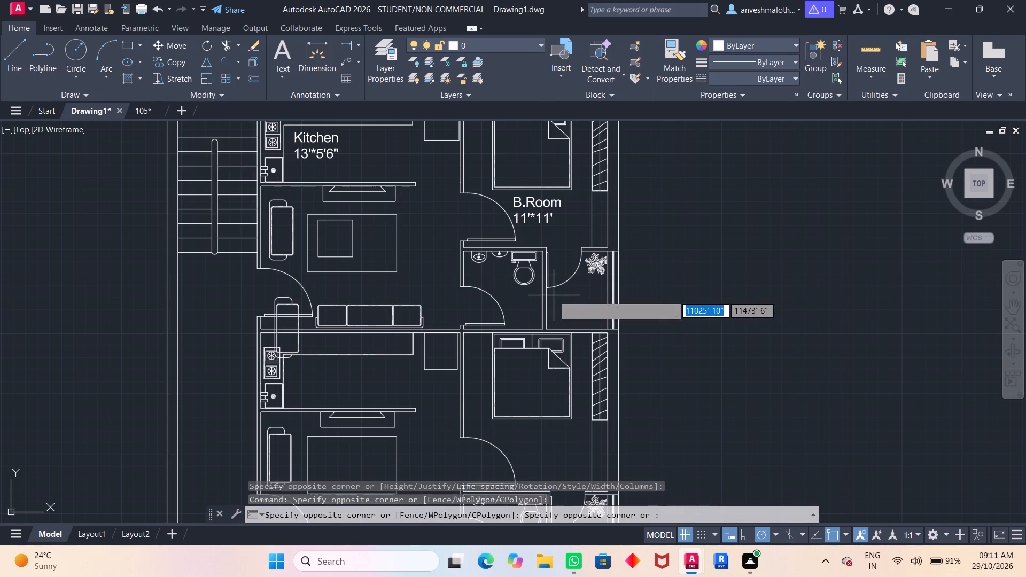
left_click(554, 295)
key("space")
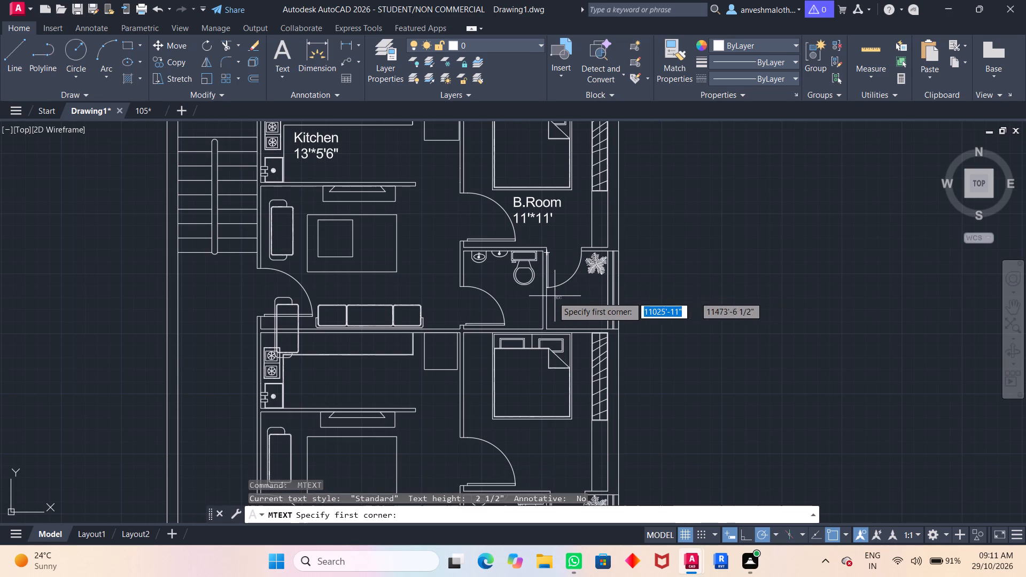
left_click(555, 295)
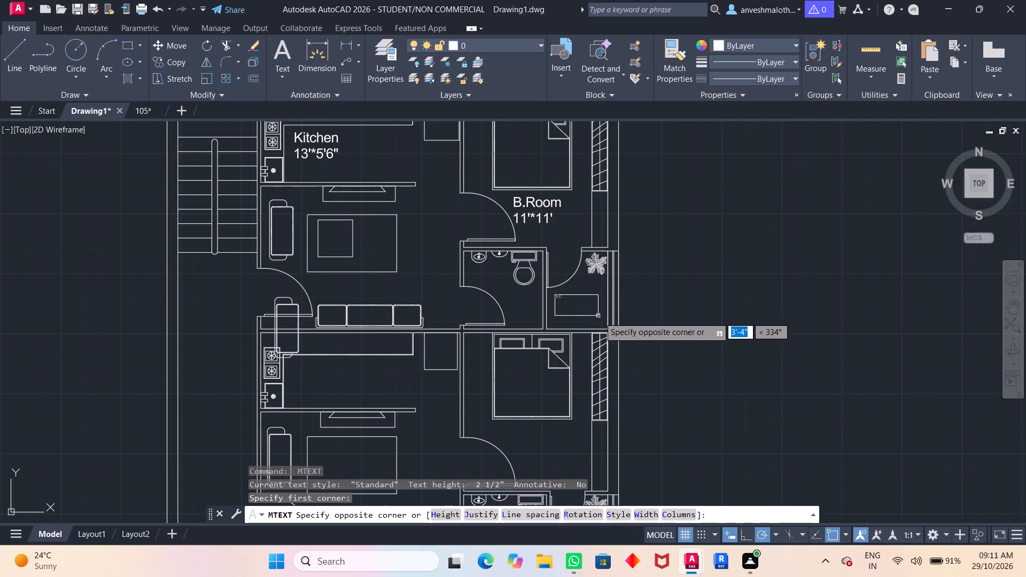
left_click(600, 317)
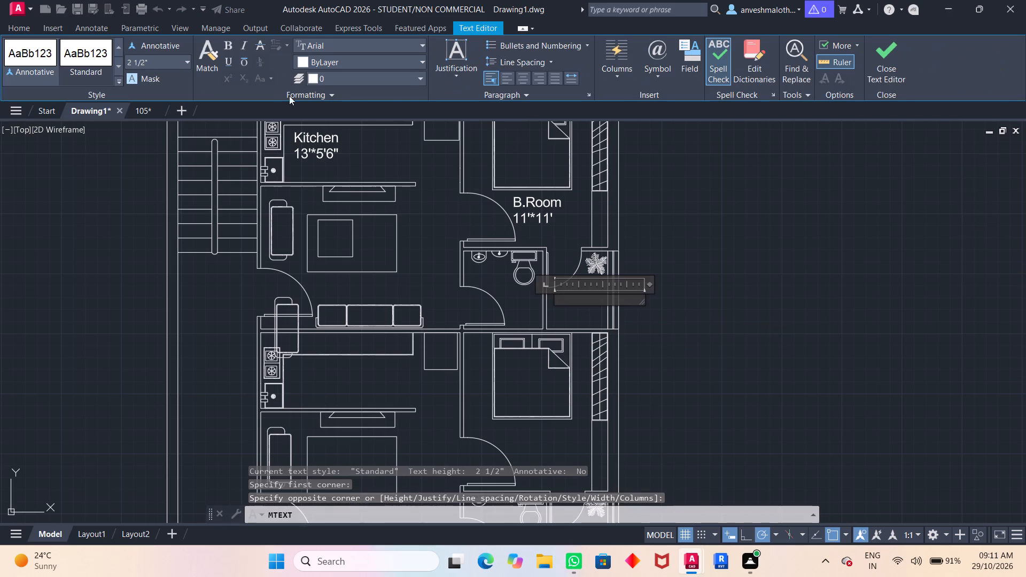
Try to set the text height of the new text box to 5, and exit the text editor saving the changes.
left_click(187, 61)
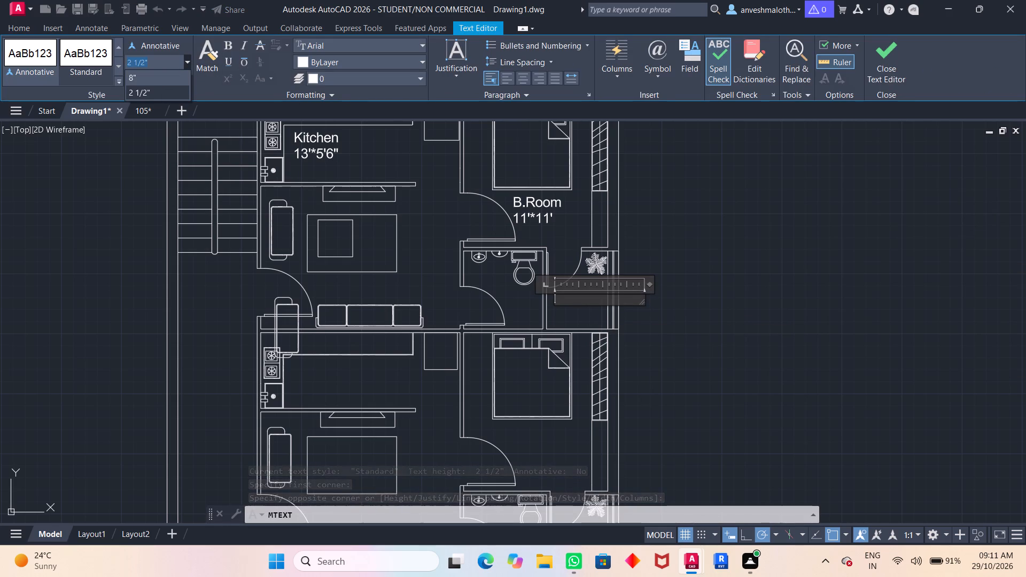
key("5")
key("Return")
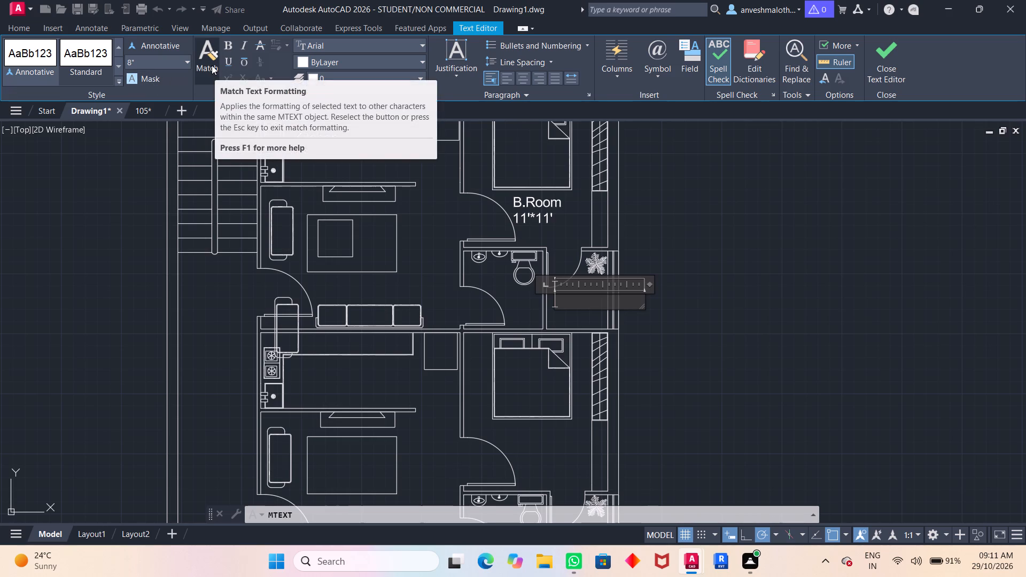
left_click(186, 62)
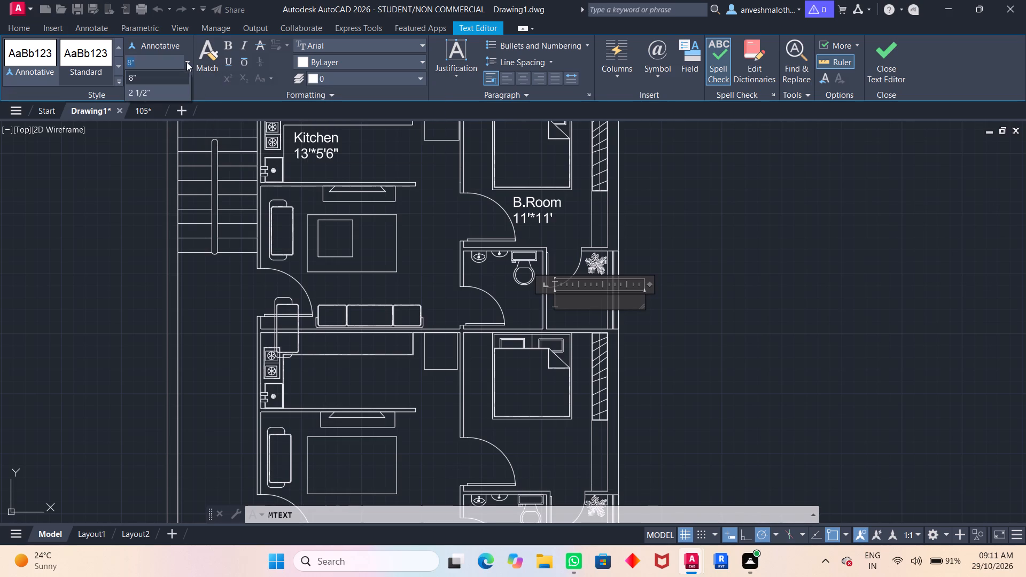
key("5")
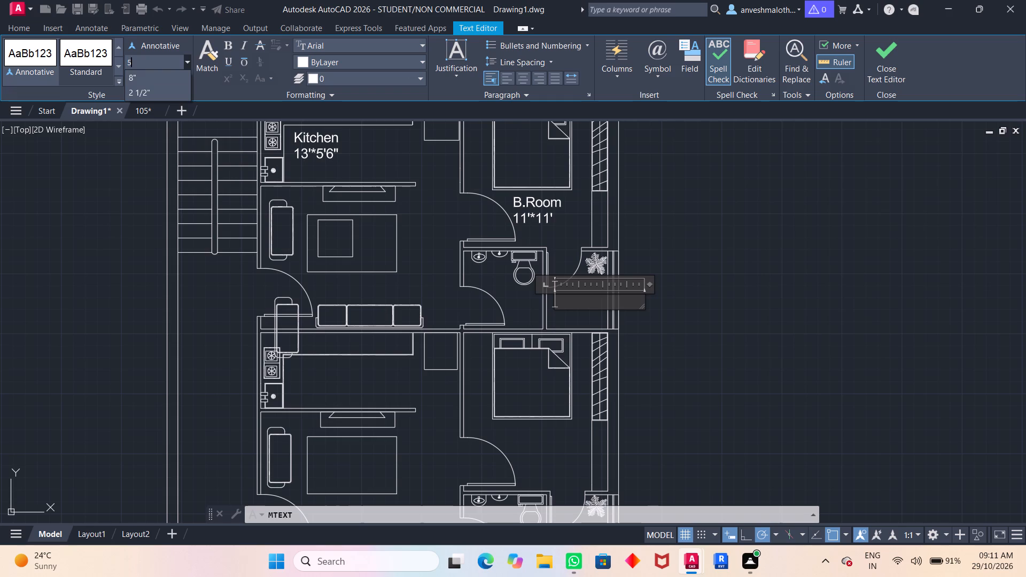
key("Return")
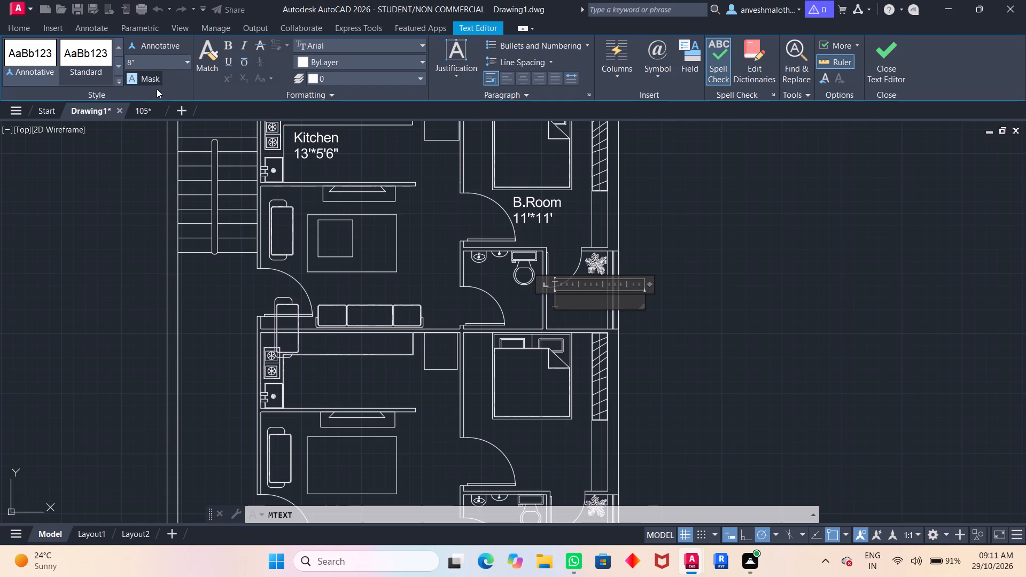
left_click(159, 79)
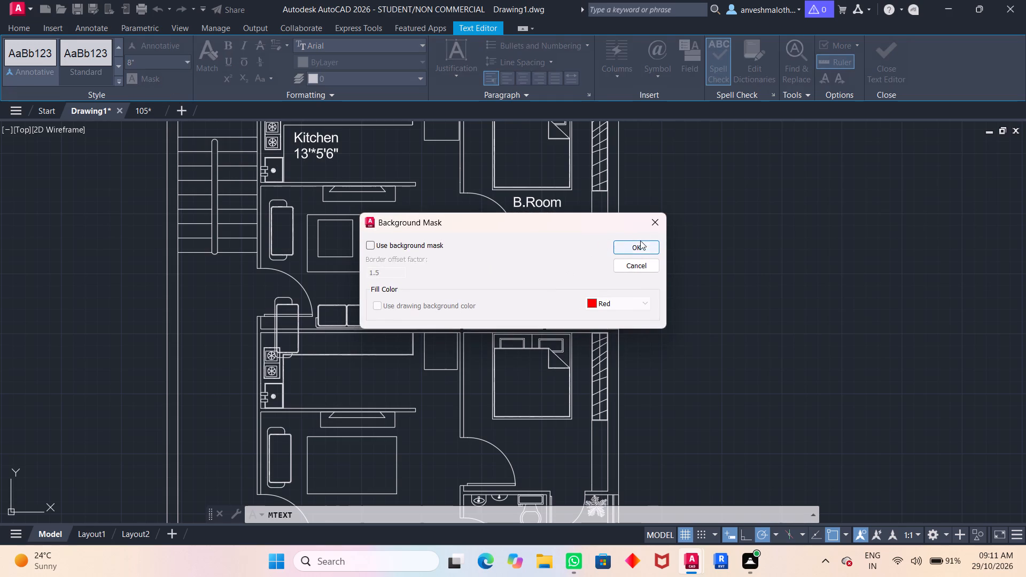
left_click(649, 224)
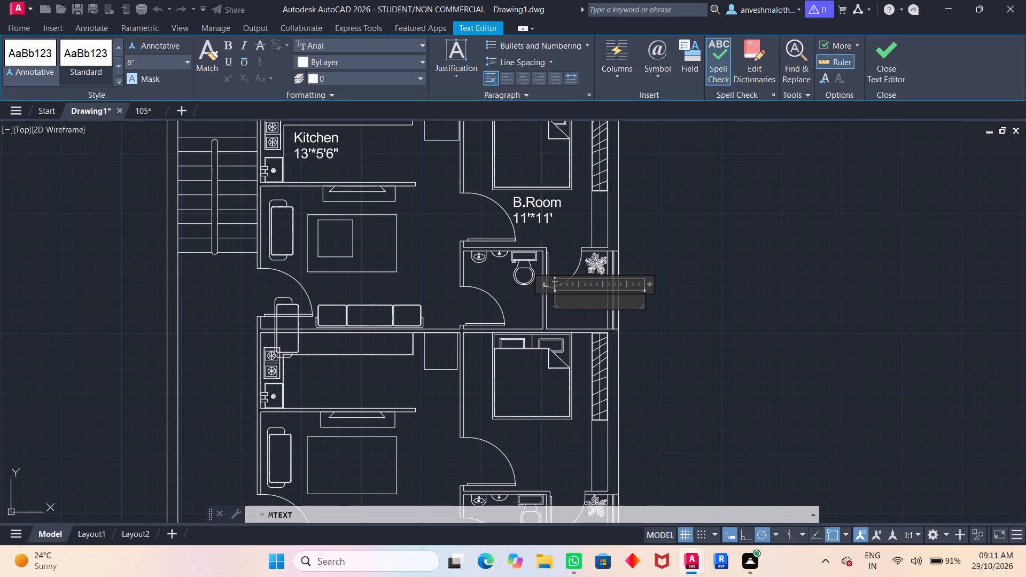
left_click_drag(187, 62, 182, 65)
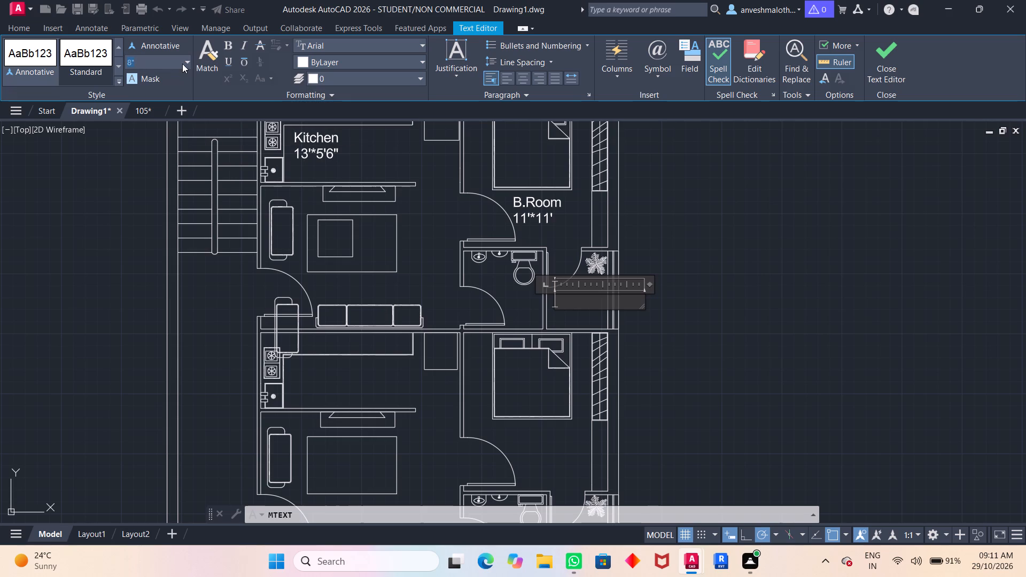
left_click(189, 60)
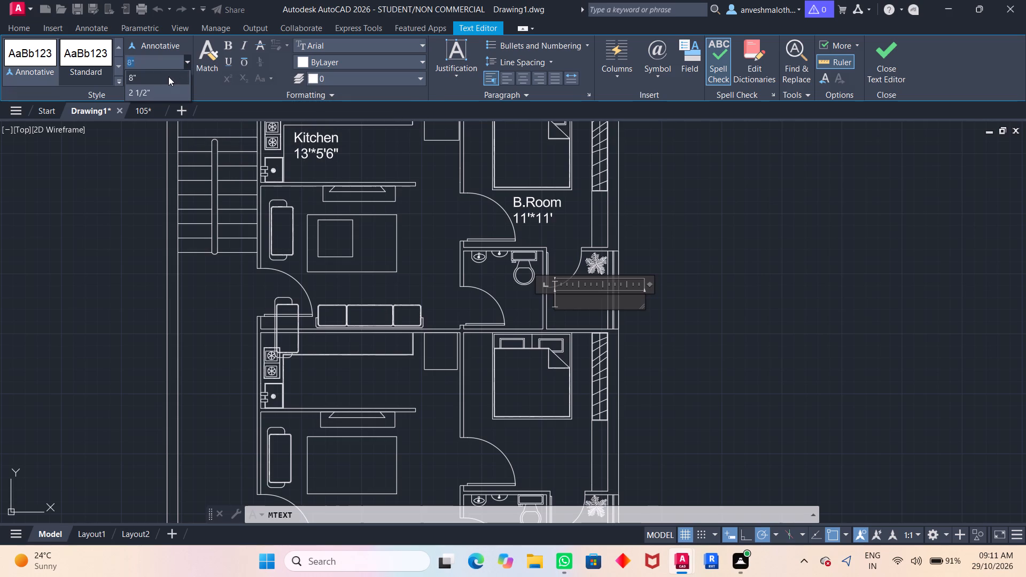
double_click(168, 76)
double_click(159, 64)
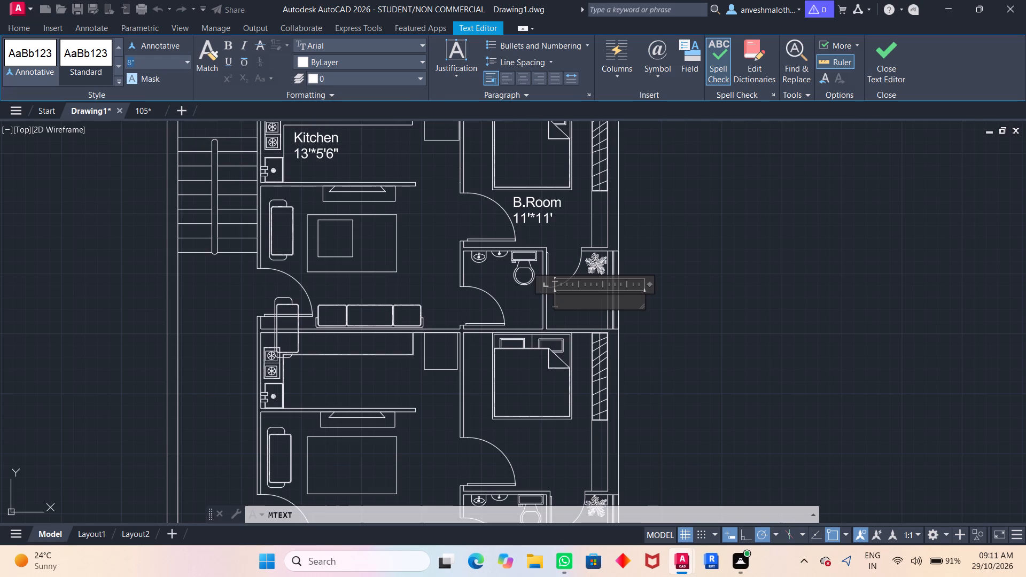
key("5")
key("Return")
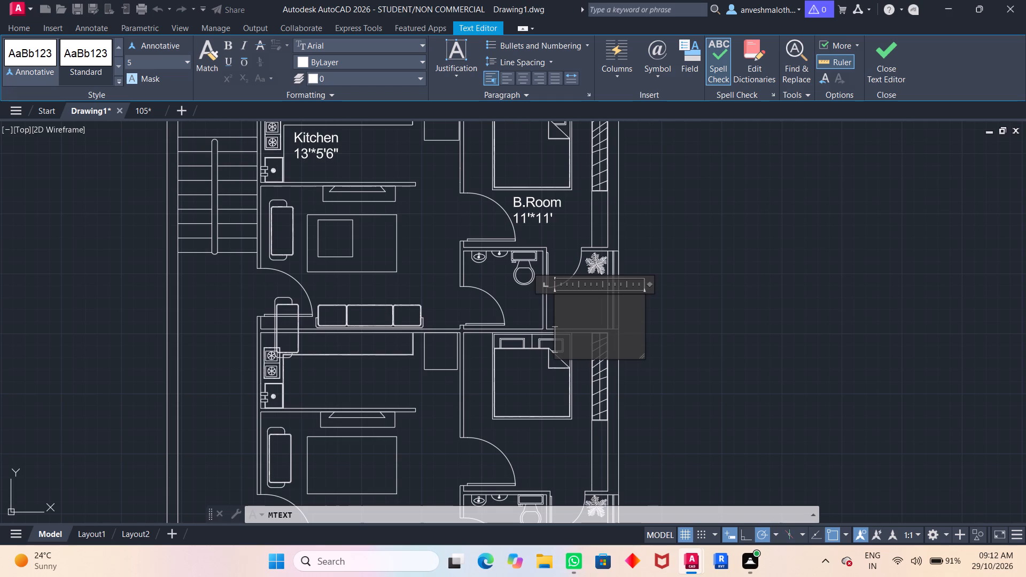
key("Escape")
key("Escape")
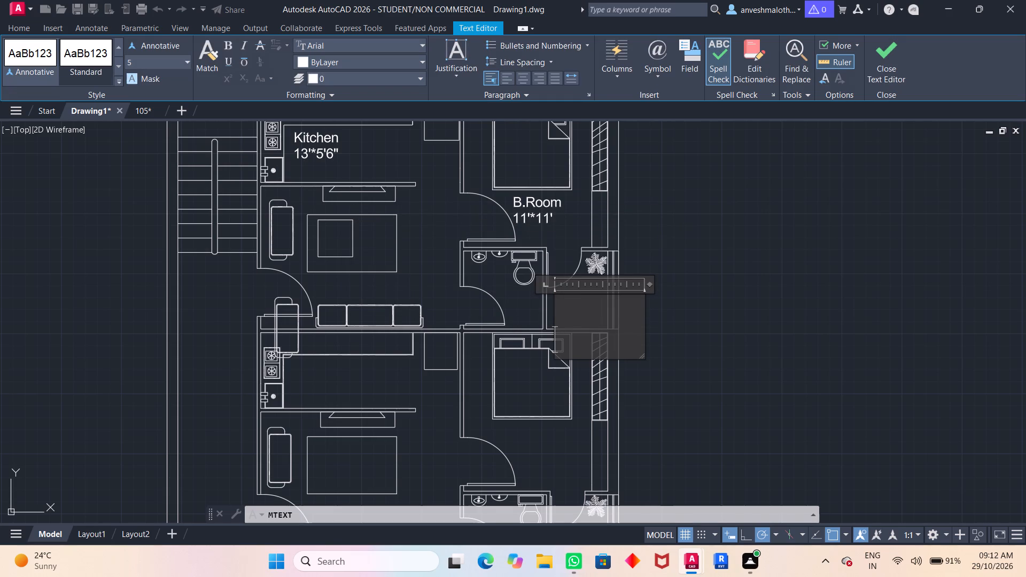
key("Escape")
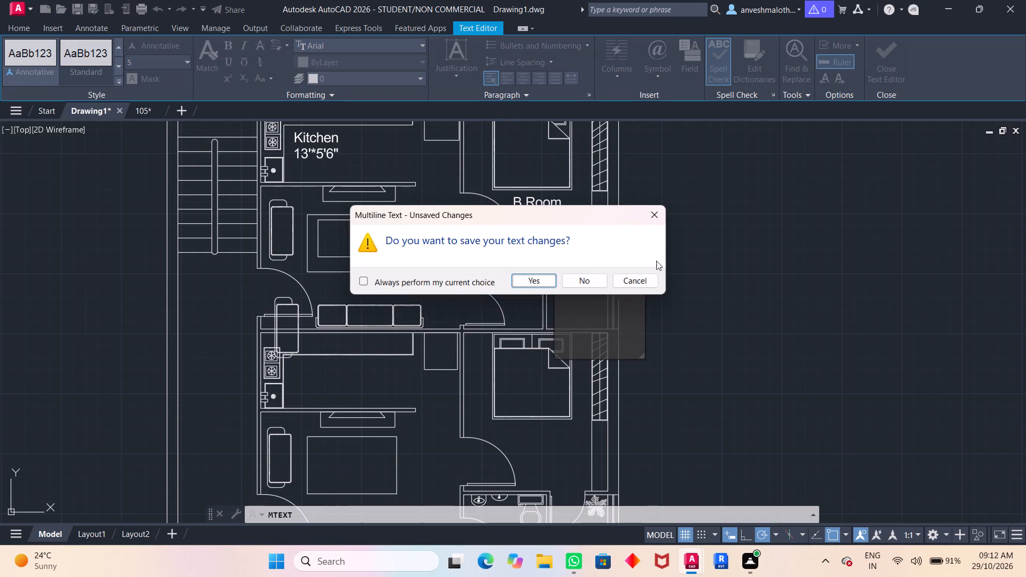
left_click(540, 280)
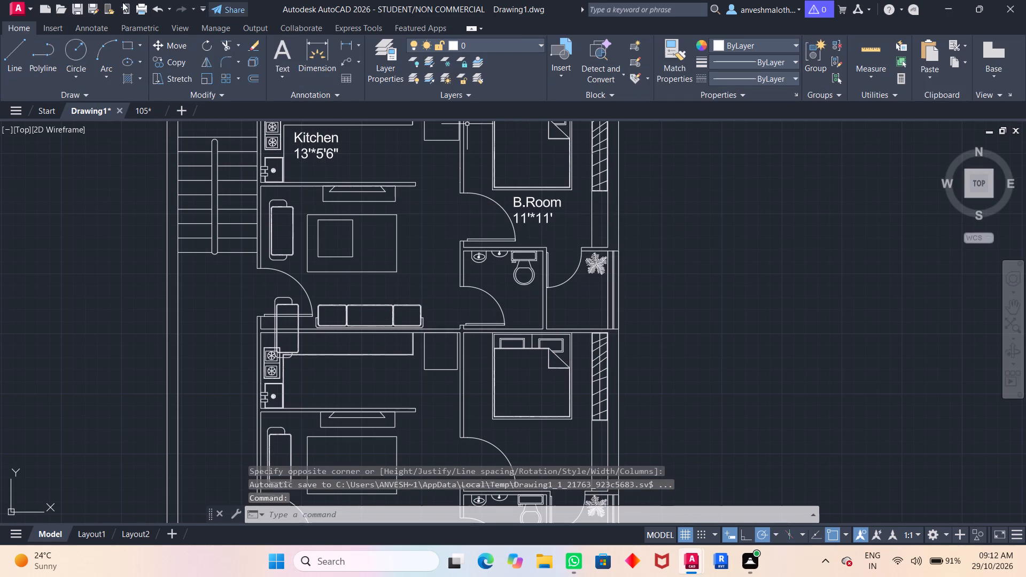
Place a multiline text box in the small space east of the upper unit's toilet, below the door swing and plant.
left_click(281, 69)
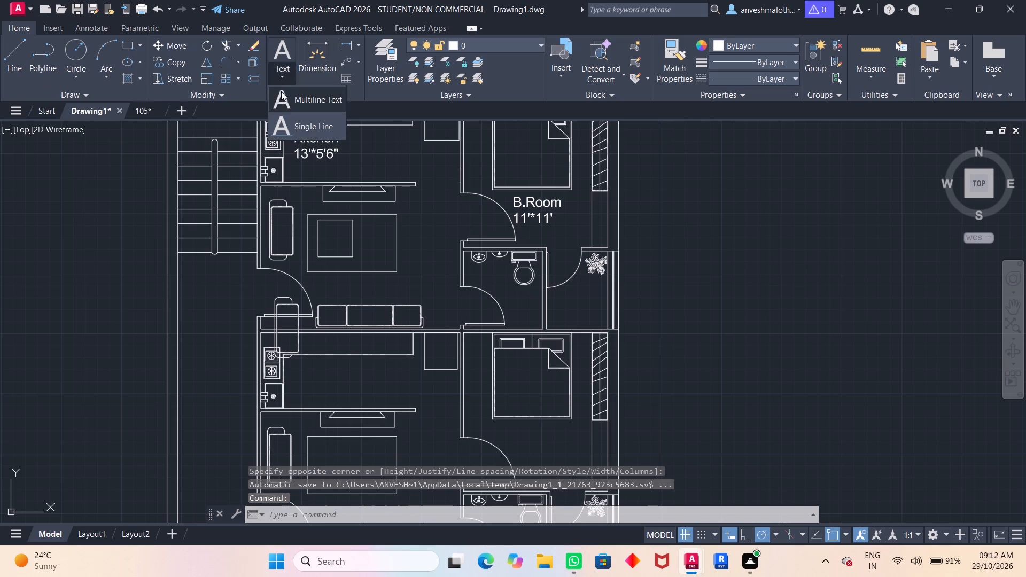
left_click(279, 97)
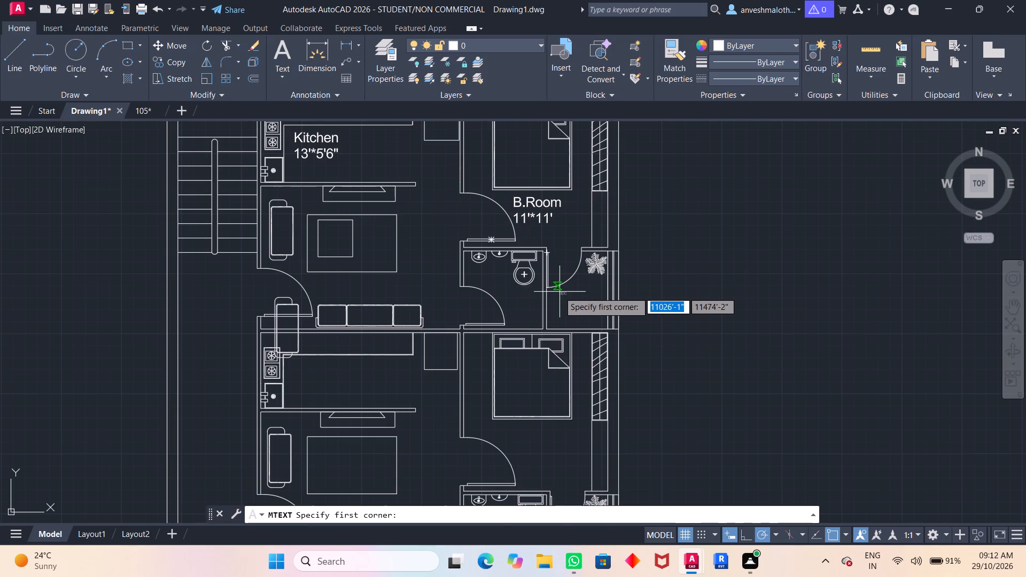
left_click(556, 293)
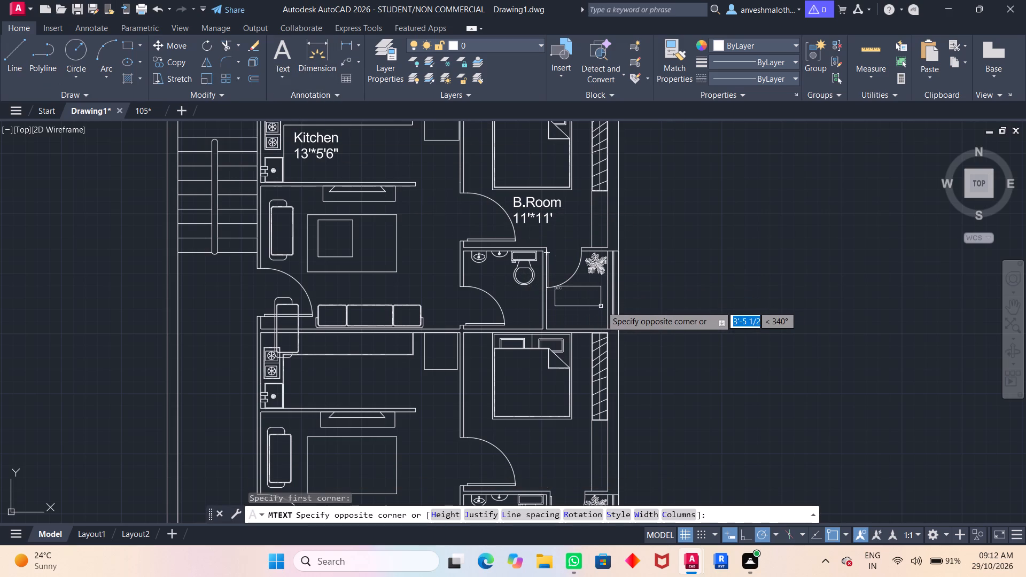
left_click(605, 308)
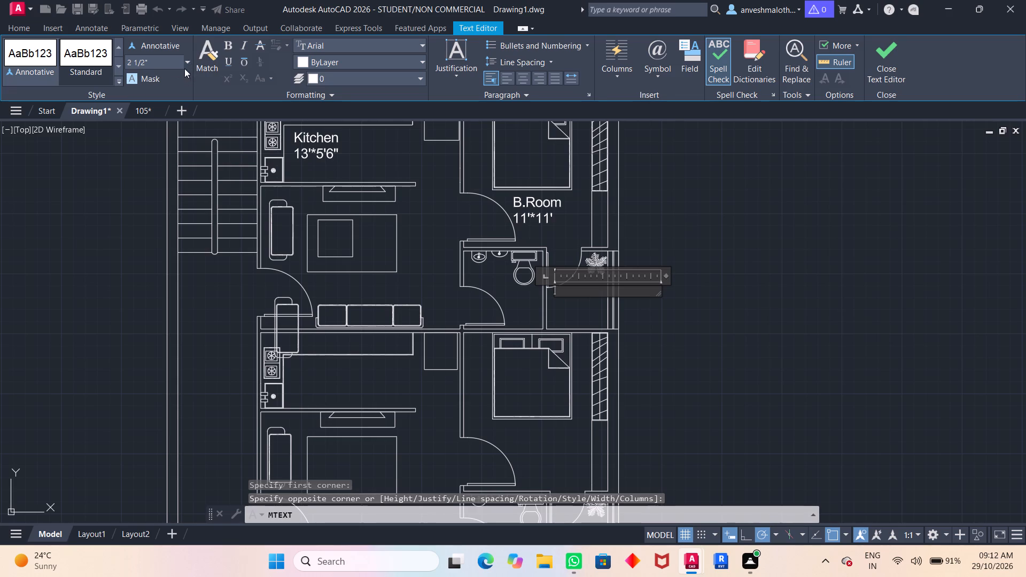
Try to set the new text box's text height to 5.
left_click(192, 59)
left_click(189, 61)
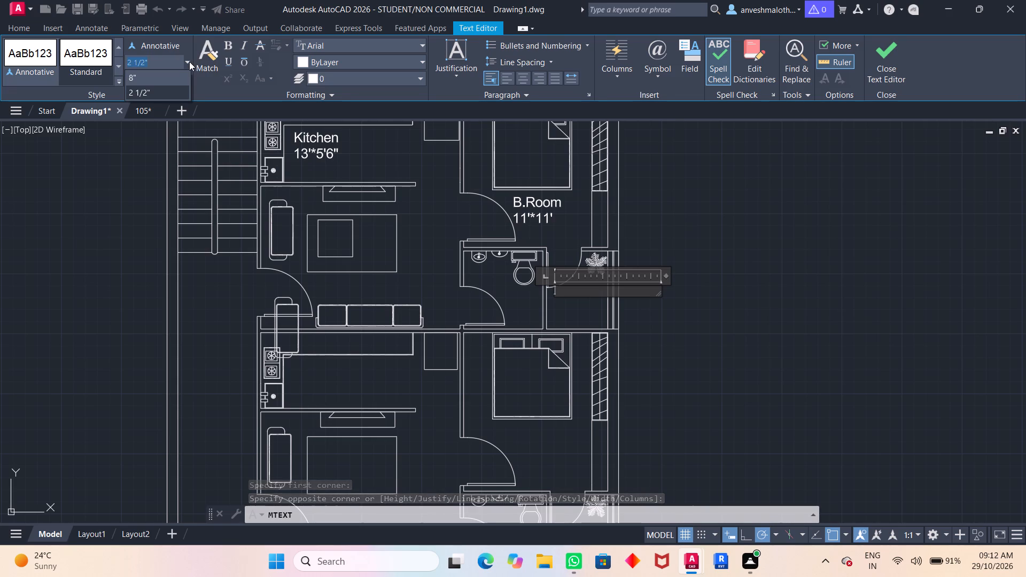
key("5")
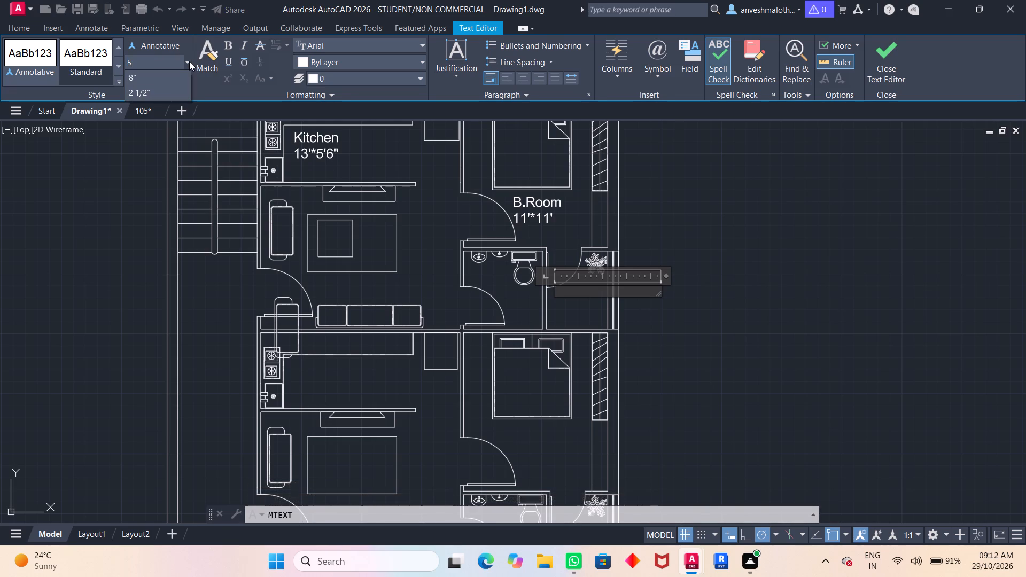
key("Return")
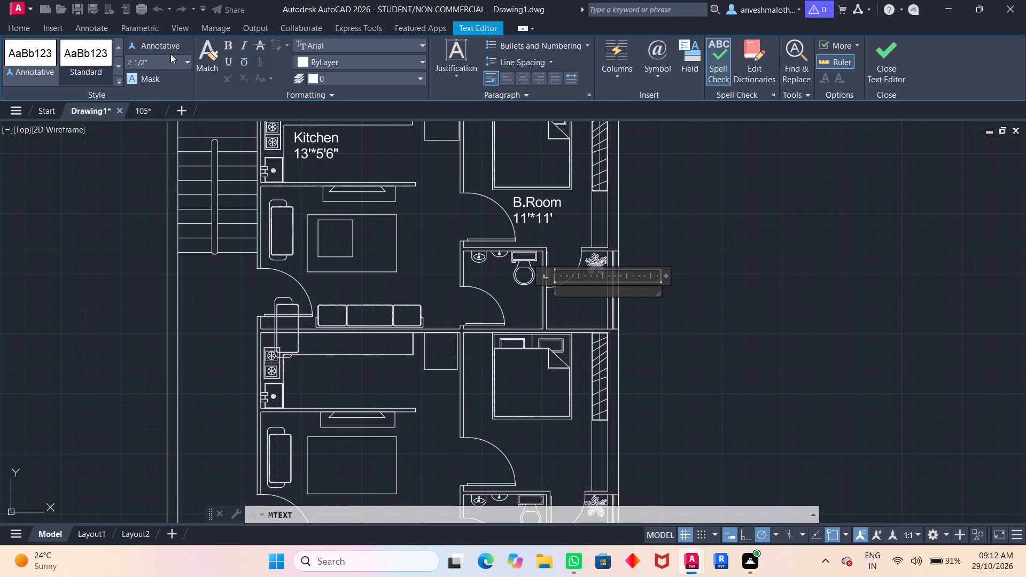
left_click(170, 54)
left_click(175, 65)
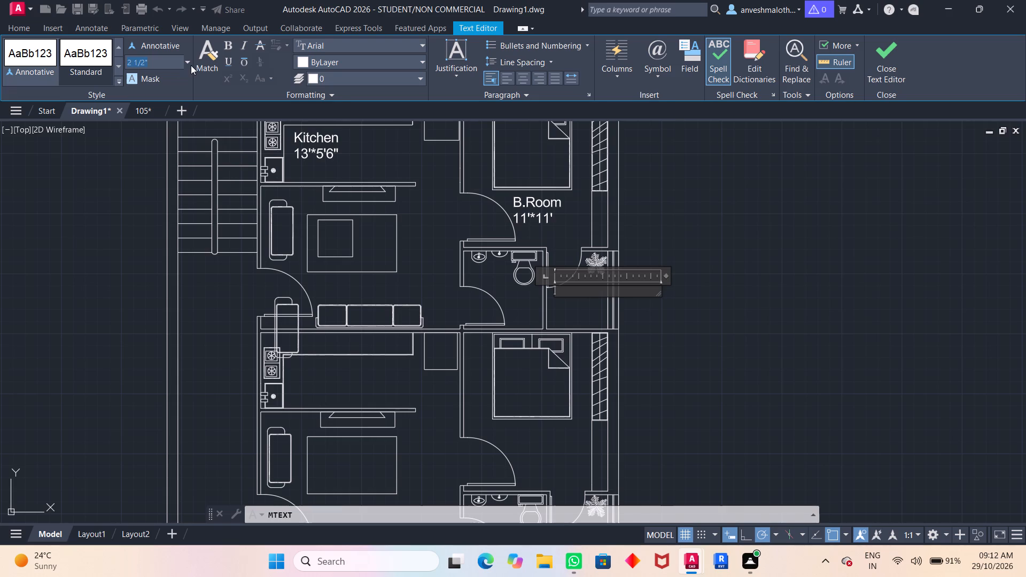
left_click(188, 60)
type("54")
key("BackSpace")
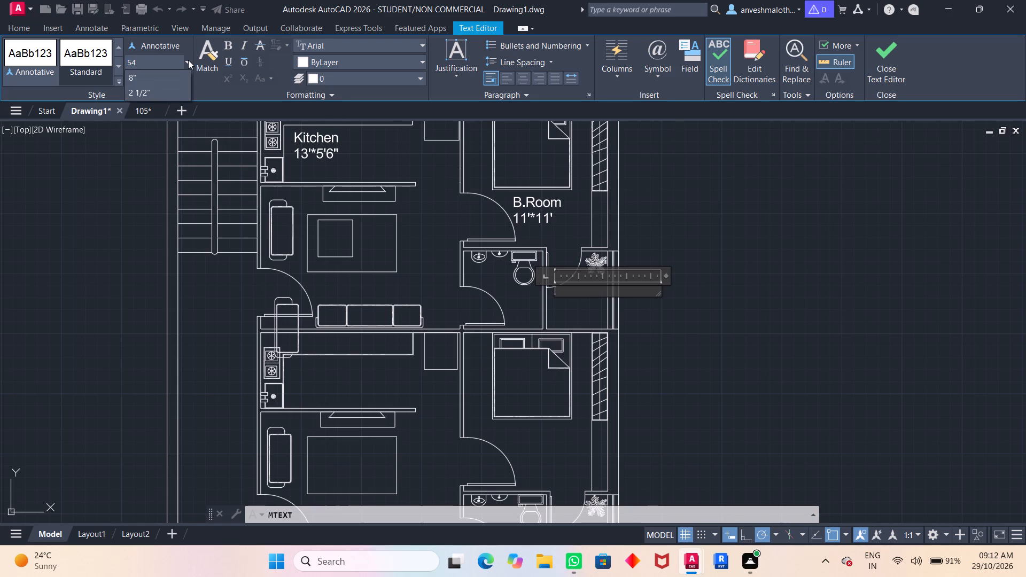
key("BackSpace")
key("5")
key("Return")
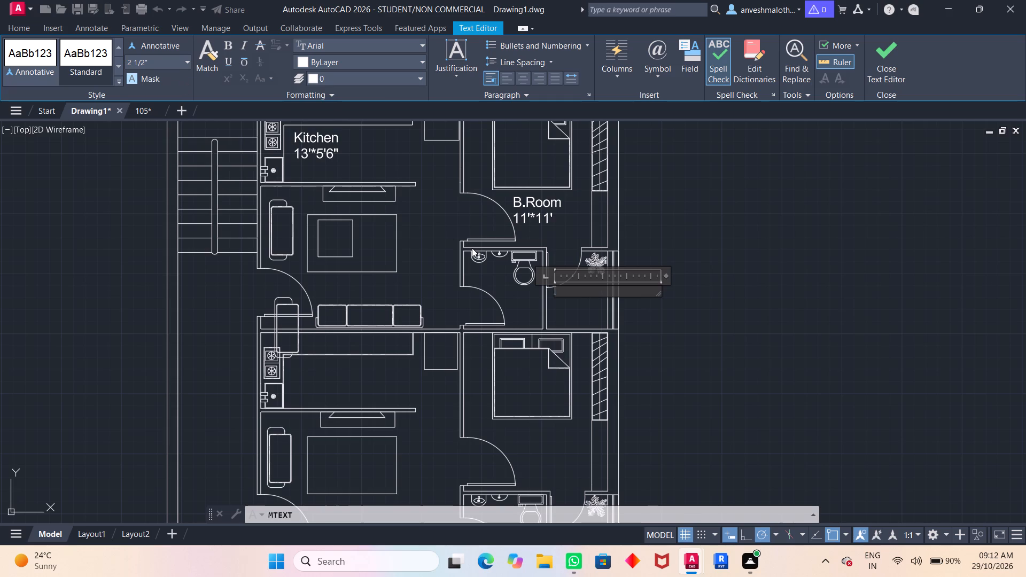
Label the space "Balcony" with the size 5'*4'6" on a second line, and finish the text.
type("BA")
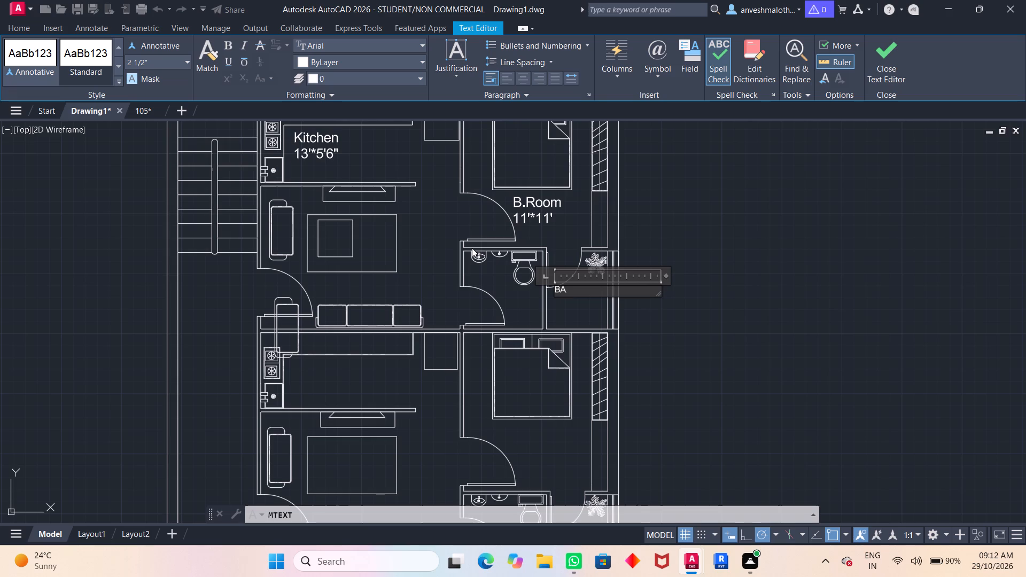
key("BackSpace")
key("l")
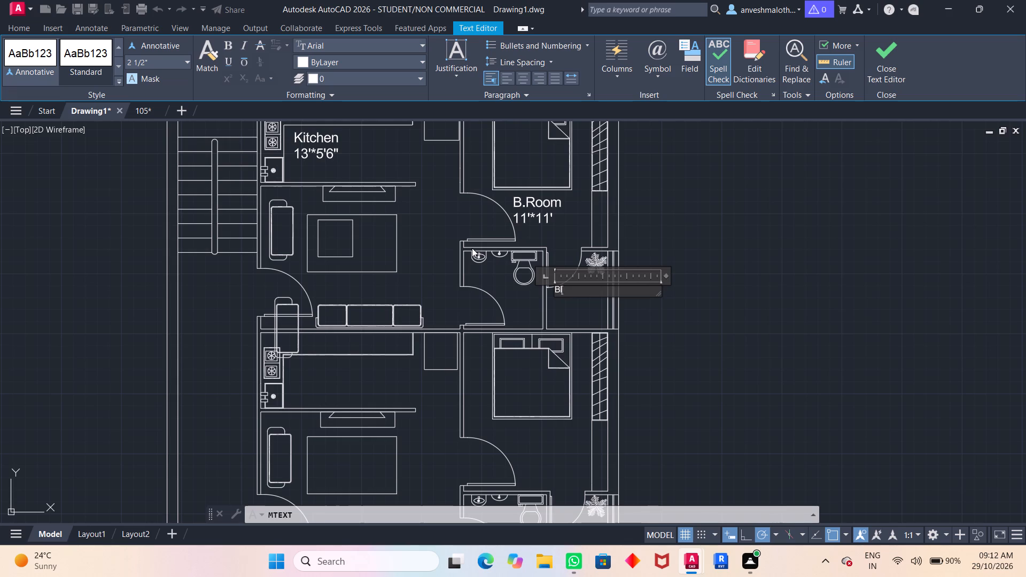
key("BackSpace")
type("al")
type("co")
type("ny")
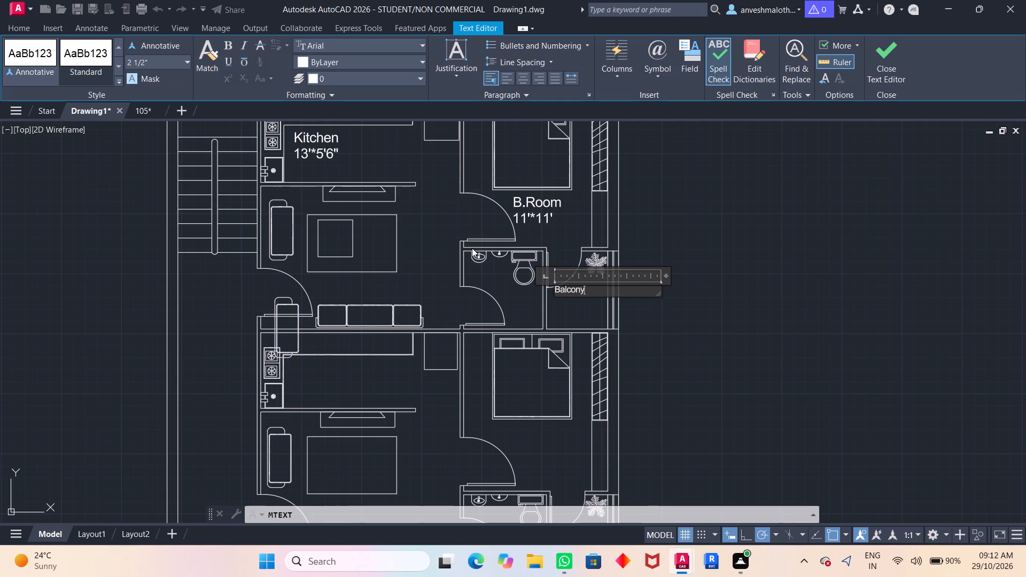
key("Return")
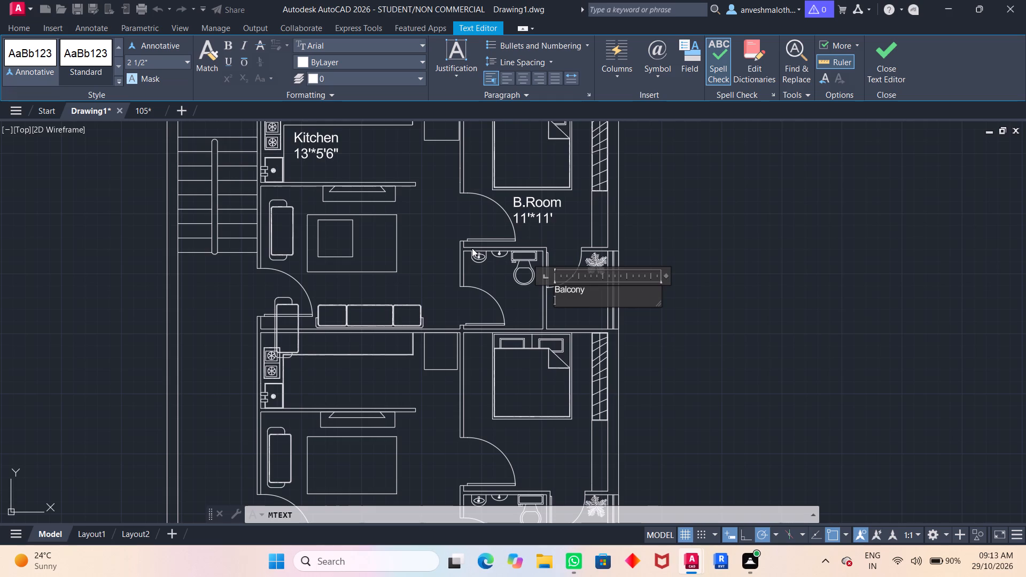
key("5")
key("apostrophe")
key("asterisk")
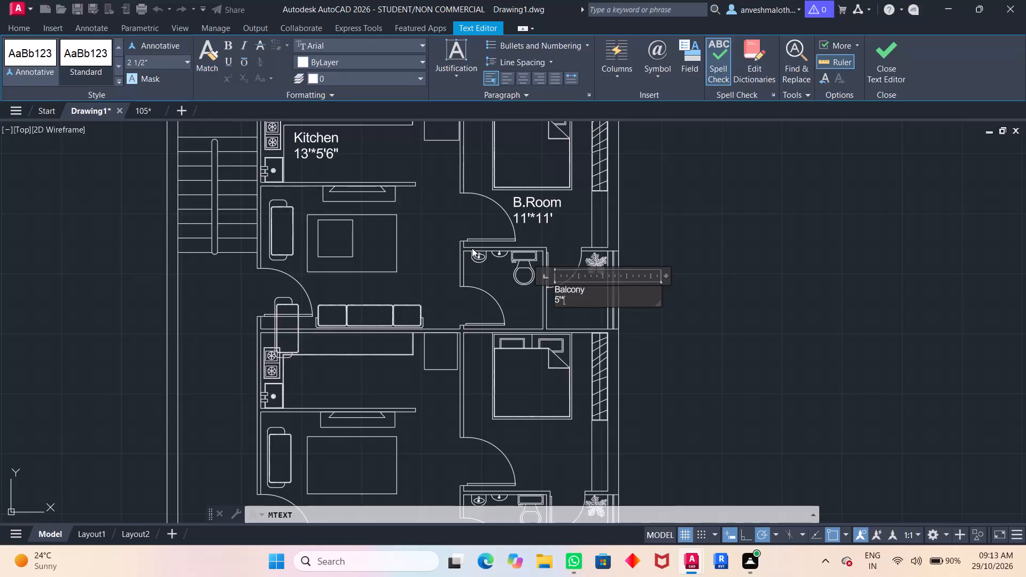
key("4")
key("apostrophe")
key("6")
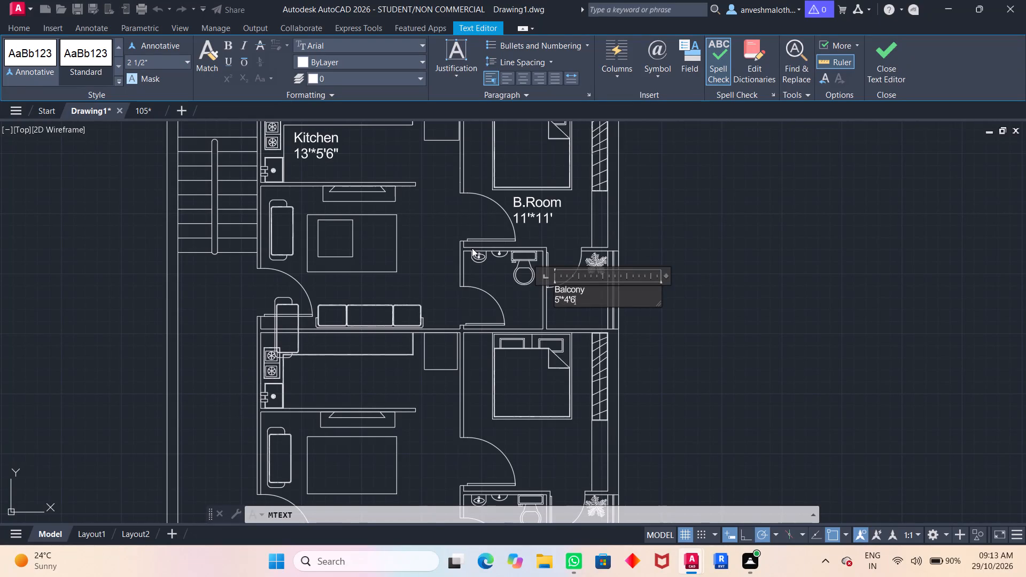
key("shift+quotedbl")
key("Return")
key("Return")
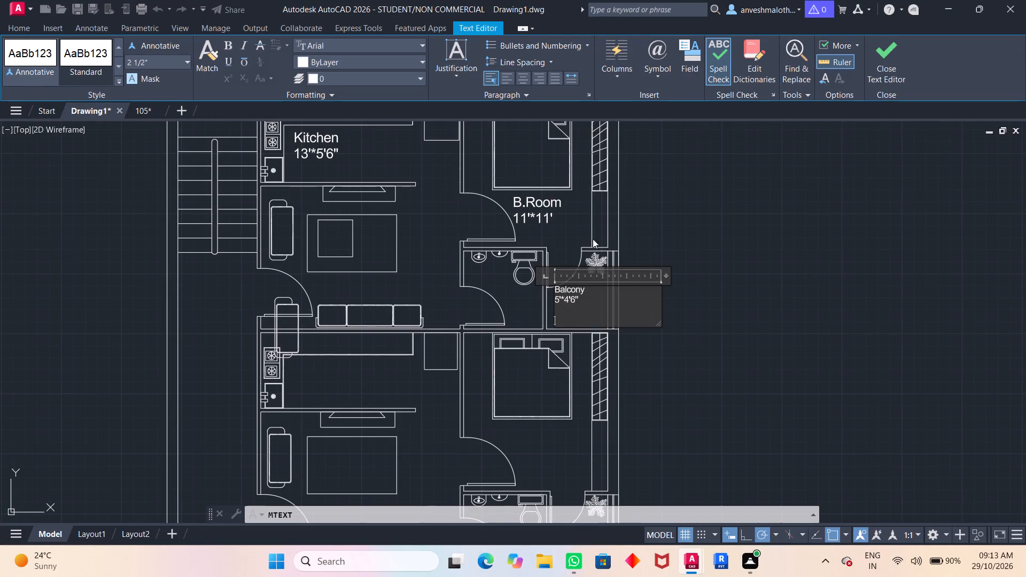
left_click(737, 340)
Reopen the Balcony label for editing, try to set its text height to 8", and exit the text editor saving the changes.
scroll(537, 290, "up", 4)
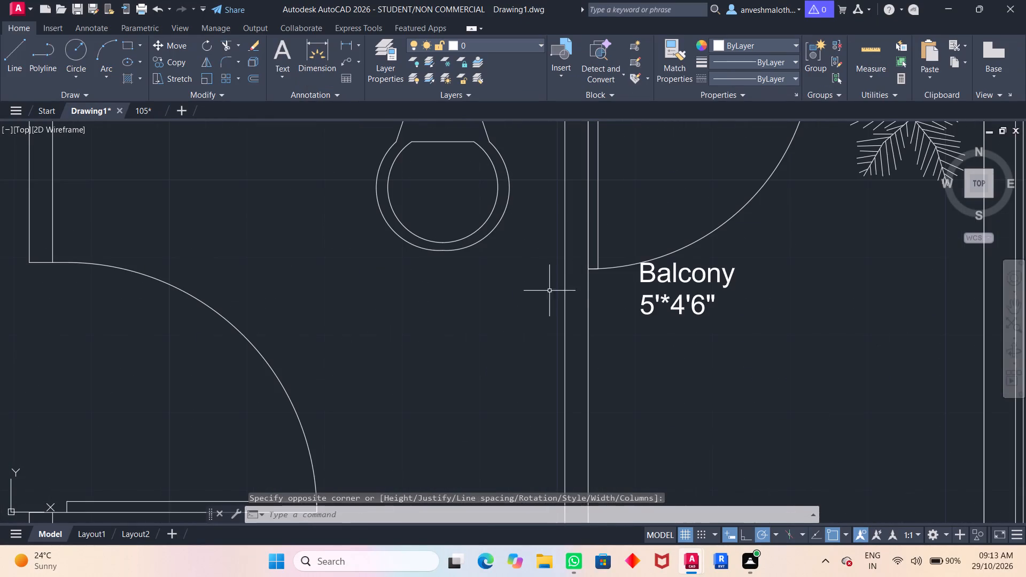
left_click(643, 270)
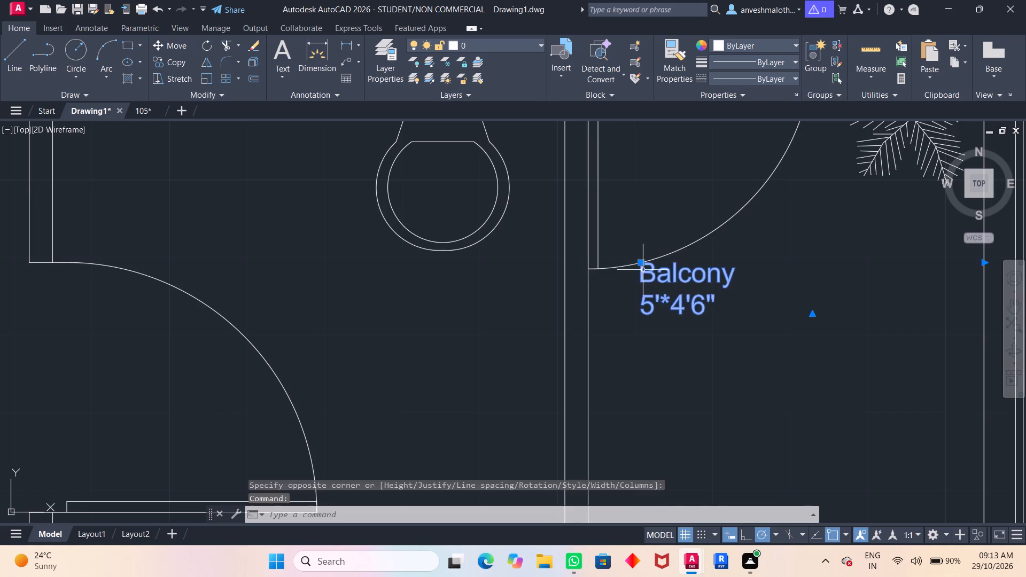
right_click(668, 266)
left_click(714, 228)
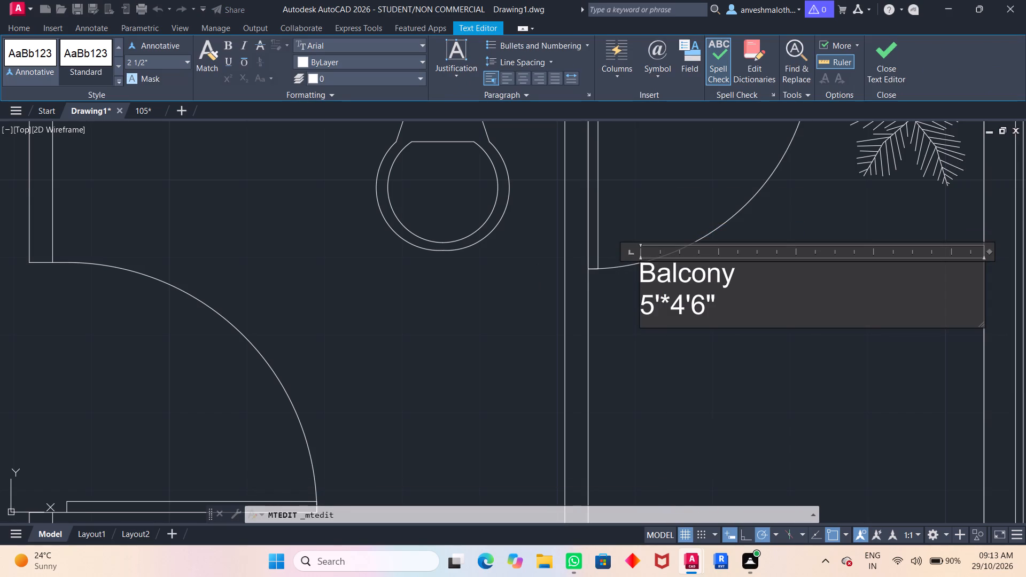
left_click_drag(189, 61, 184, 65)
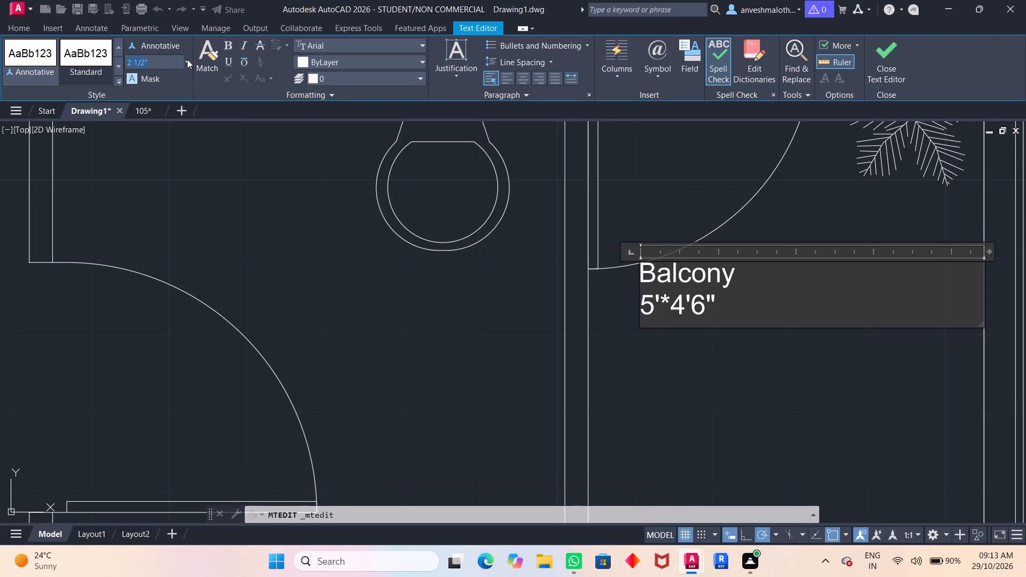
left_click(188, 61)
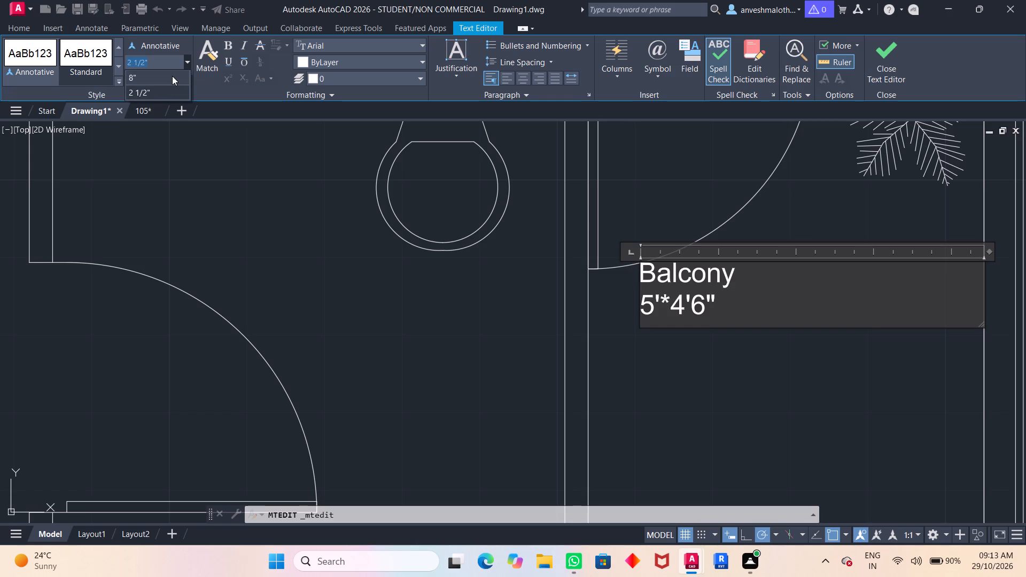
left_click(172, 76)
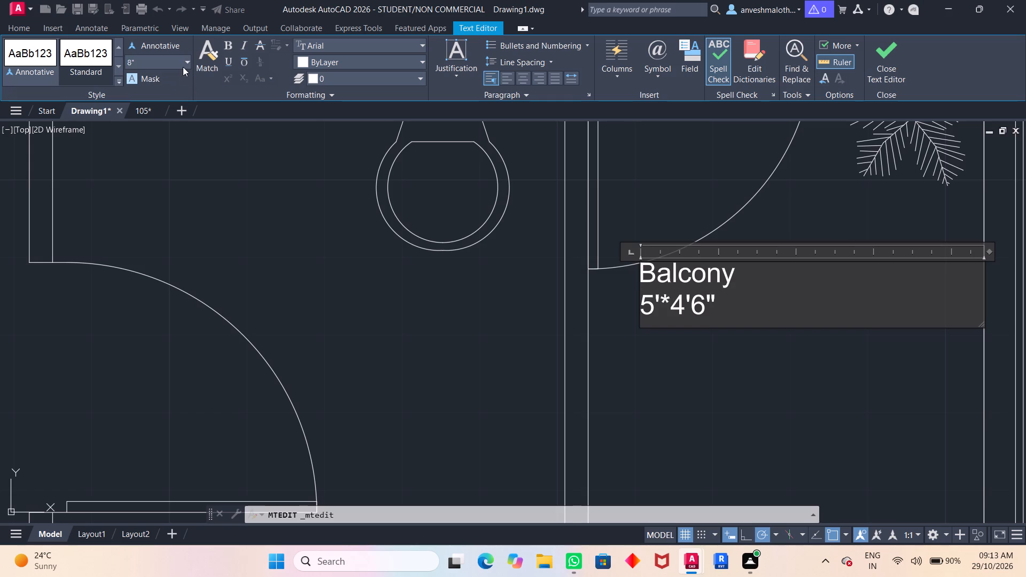
key("Return")
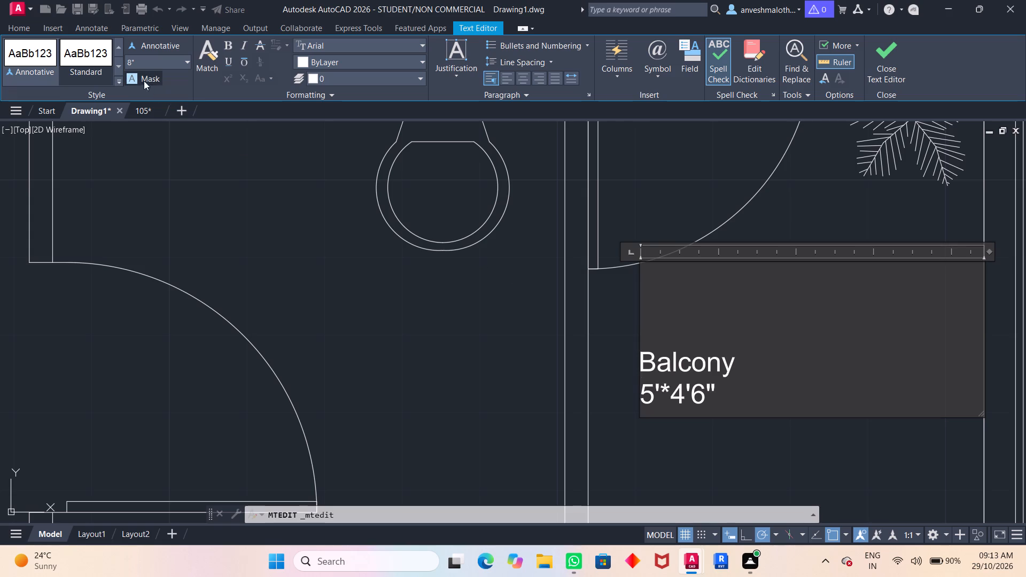
left_click(130, 80)
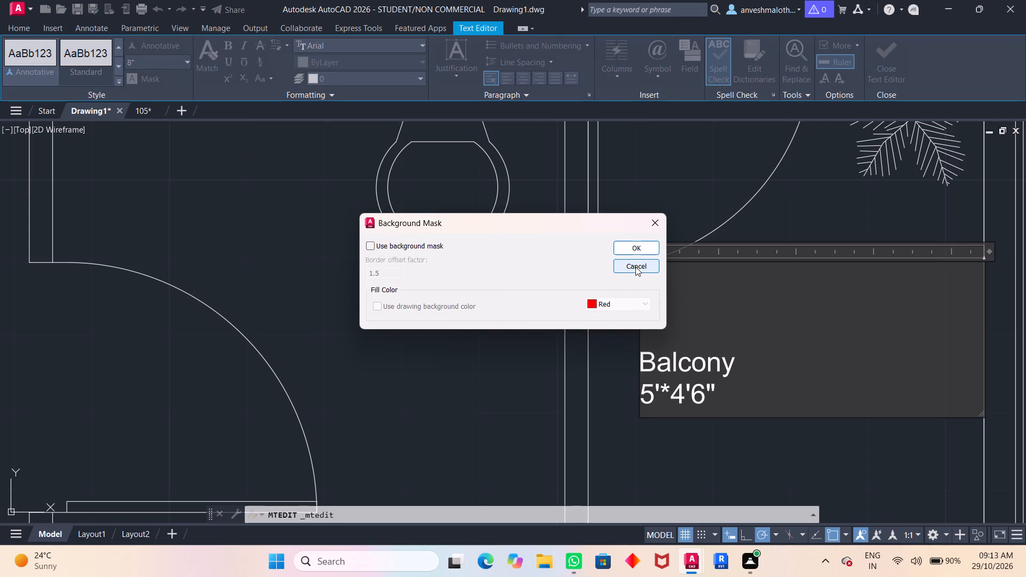
left_click(635, 267)
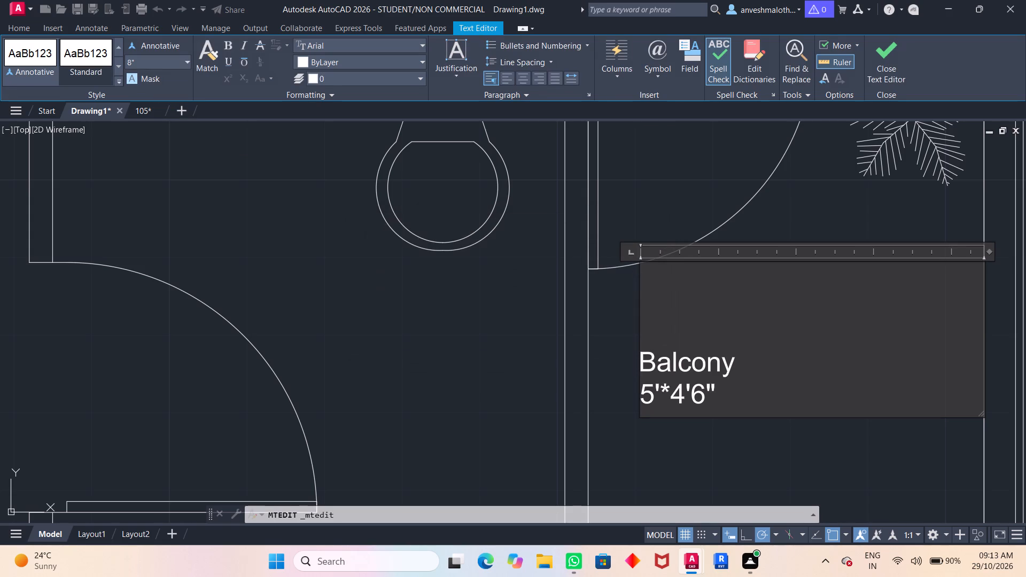
left_click(644, 306)
key("Escape")
left_click(529, 280)
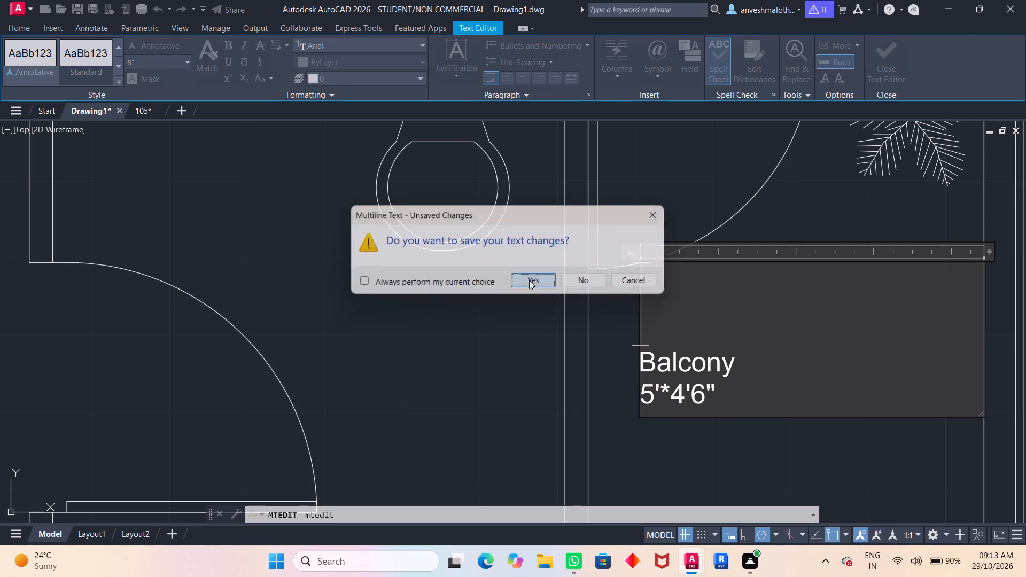
Reopen the Balcony label beside the upper unit's toilet for editing and set the word "Balcony" to 8" text height.
scroll(729, 347, "down", 3)
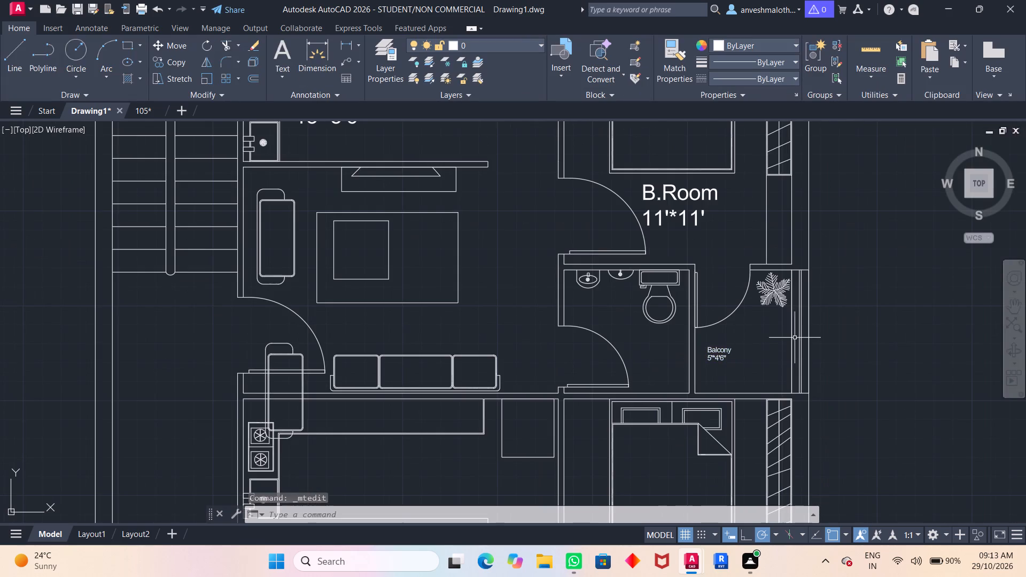
scroll(773, 344, "down", 2)
scroll(714, 366, "up", 3)
scroll(740, 370, "down", 2)
middle_click_drag(733, 394, 724, 396)
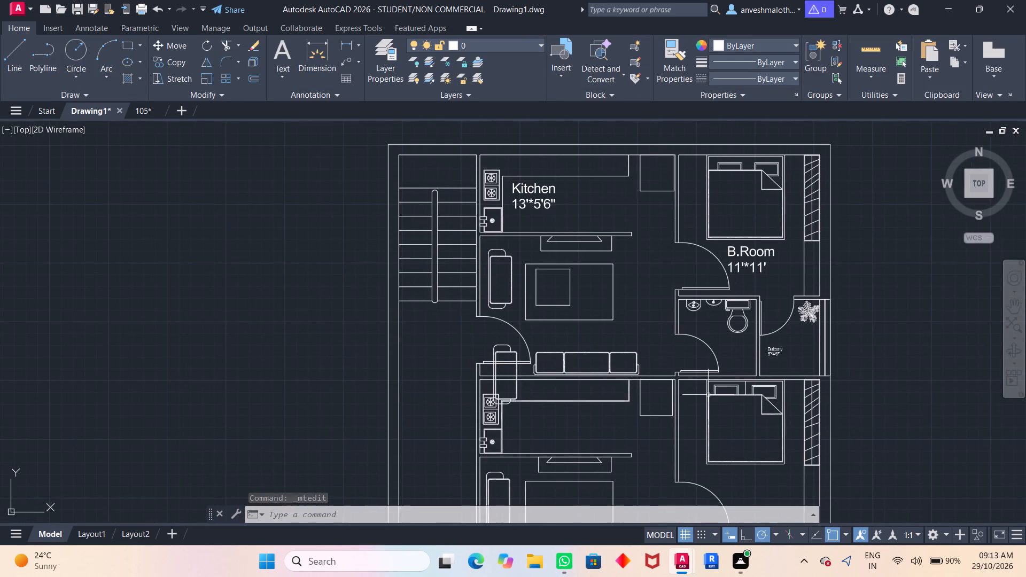
middle_click_drag(677, 372, 534, 304)
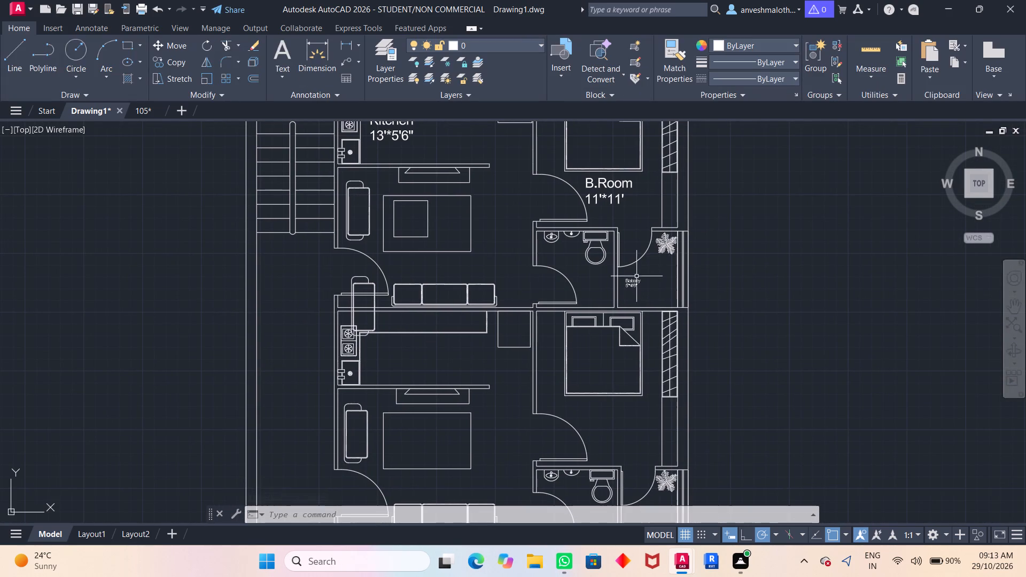
left_click(633, 284)
right_click(681, 263)
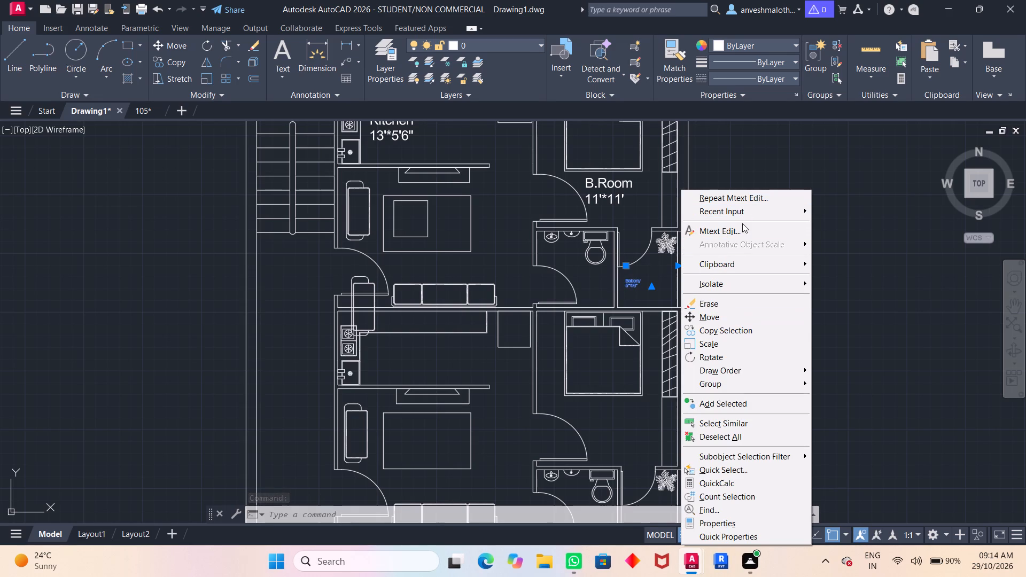
left_click(734, 232)
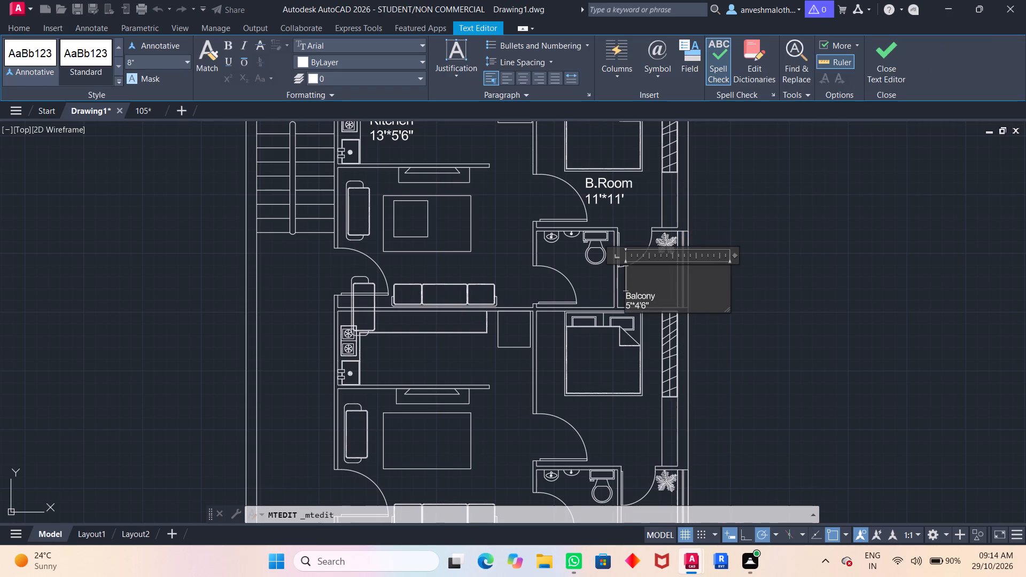
left_click(654, 298)
left_click_drag(654, 298, 628, 298)
left_click_drag(628, 298, 622, 300)
left_click_drag(644, 304, 627, 307)
left_click_drag(659, 293, 624, 299)
left_click(186, 65)
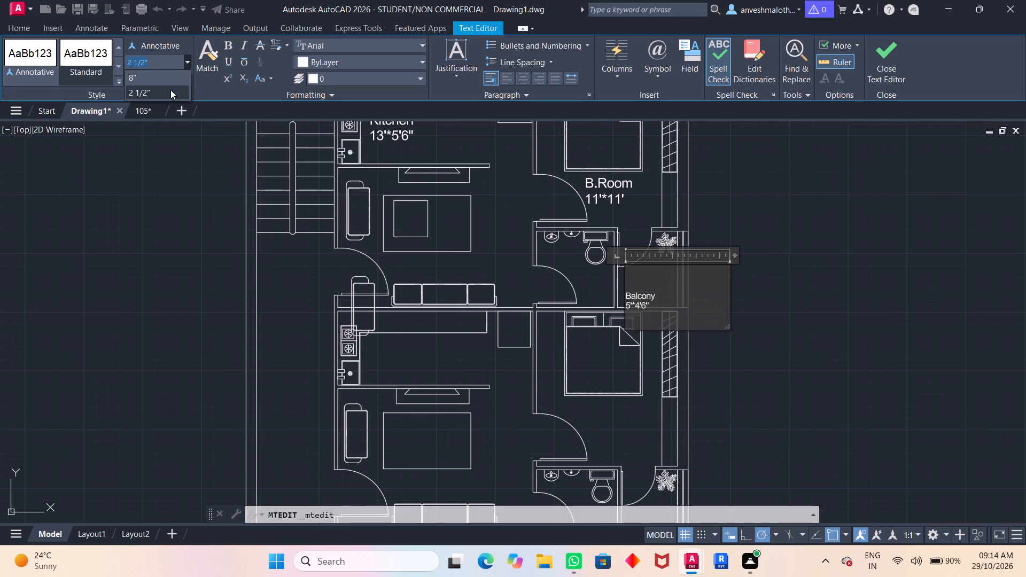
left_click(206, 68)
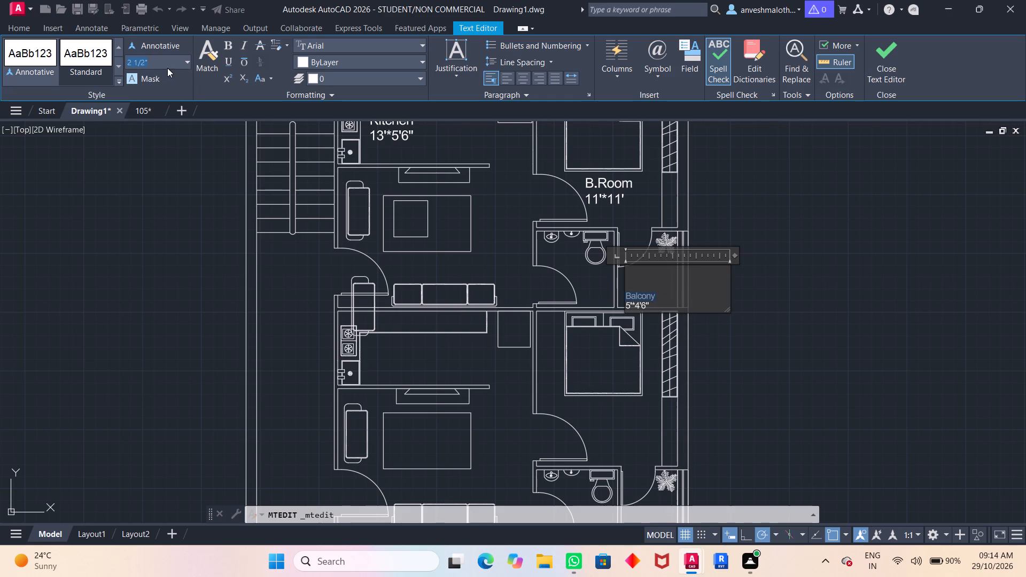
left_click(166, 64)
left_click(185, 60)
left_click(181, 81)
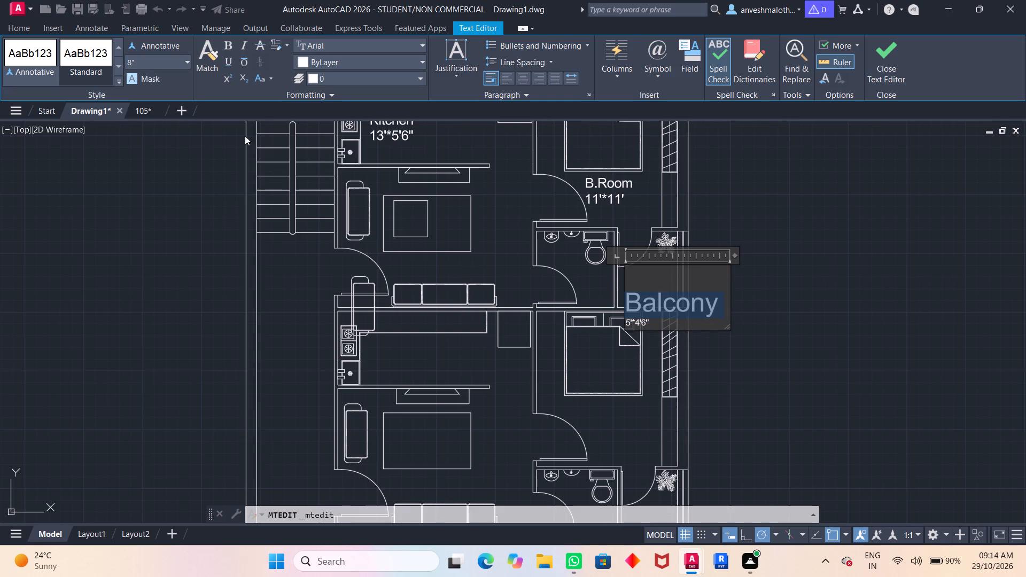
Set the label's second line, 5'*4'6", to 8" text height and finish editing the text.
left_click(655, 316)
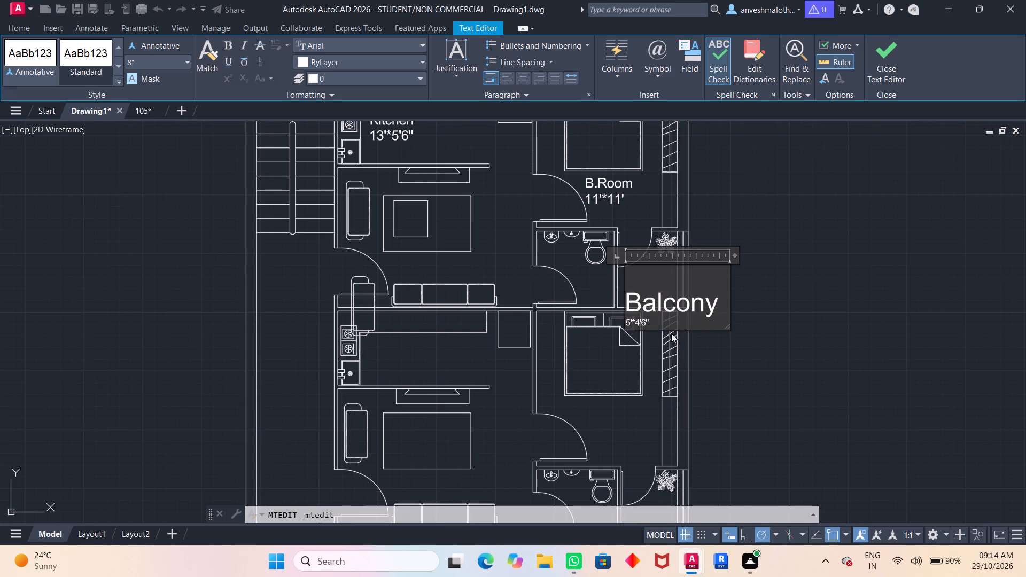
left_click(670, 319)
left_click_drag(667, 320, 605, 328)
left_click(175, 62)
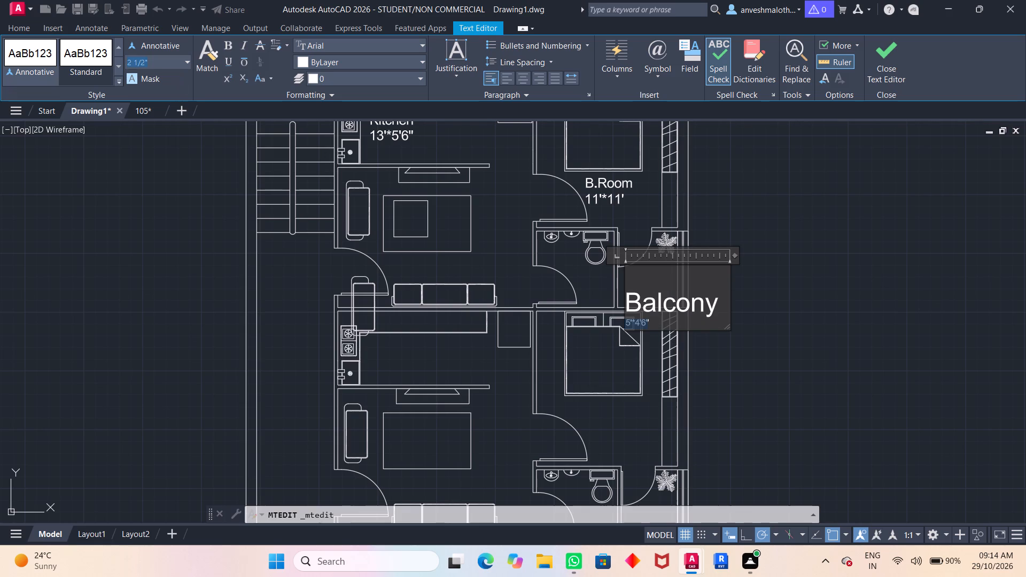
left_click(184, 63)
left_click(162, 79)
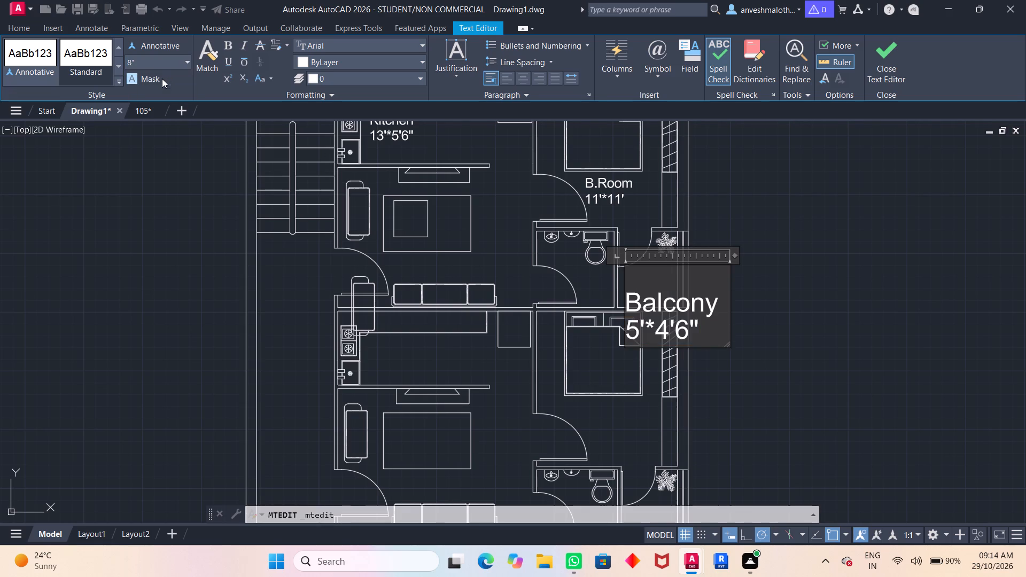
left_click(861, 278)
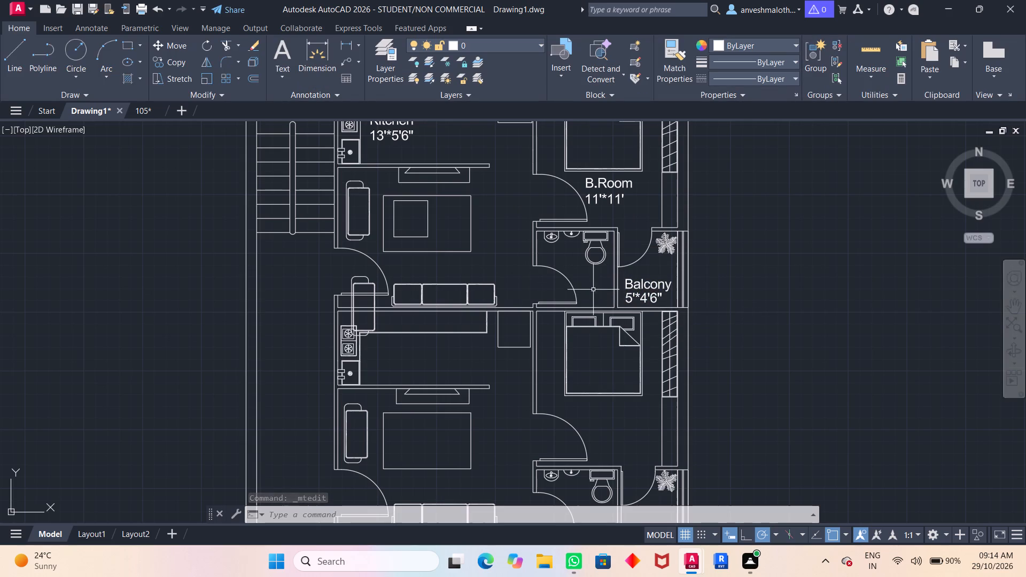
Place a multiline text box in the upper unit's toilet, below the washbasin, with a text height of 8".
left_click(554, 261)
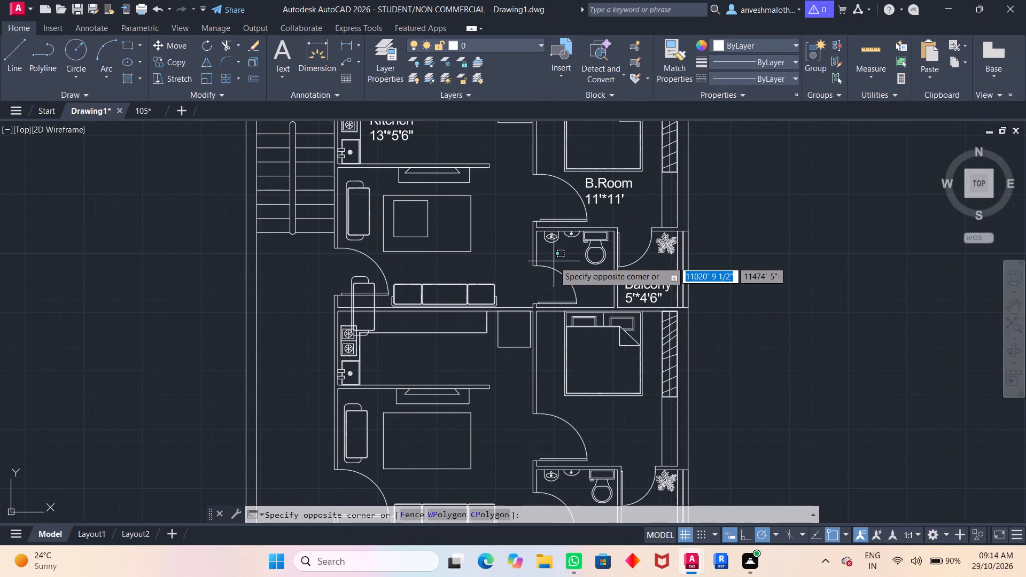
left_click(565, 272)
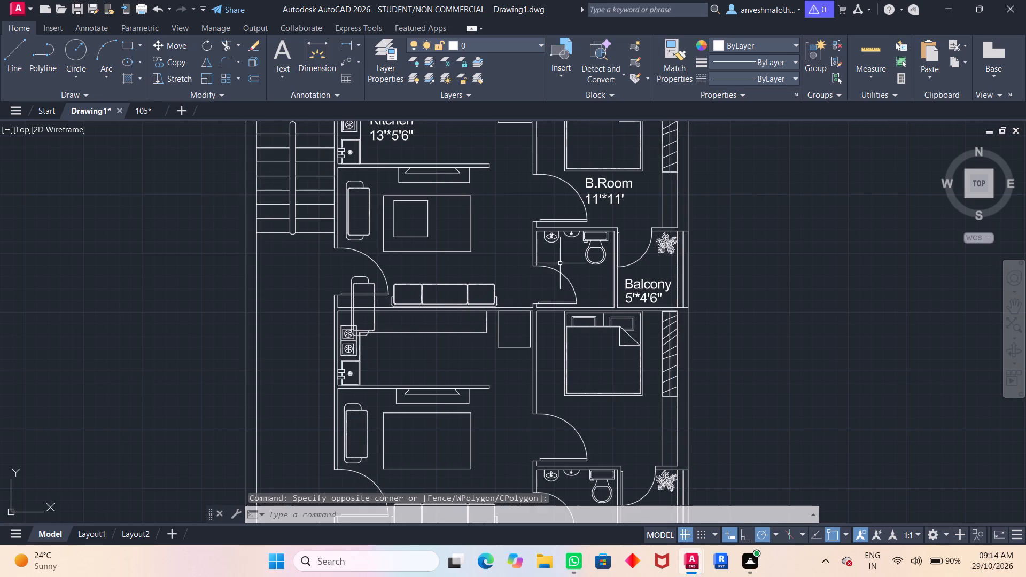
left_click(290, 68)
left_click(291, 101)
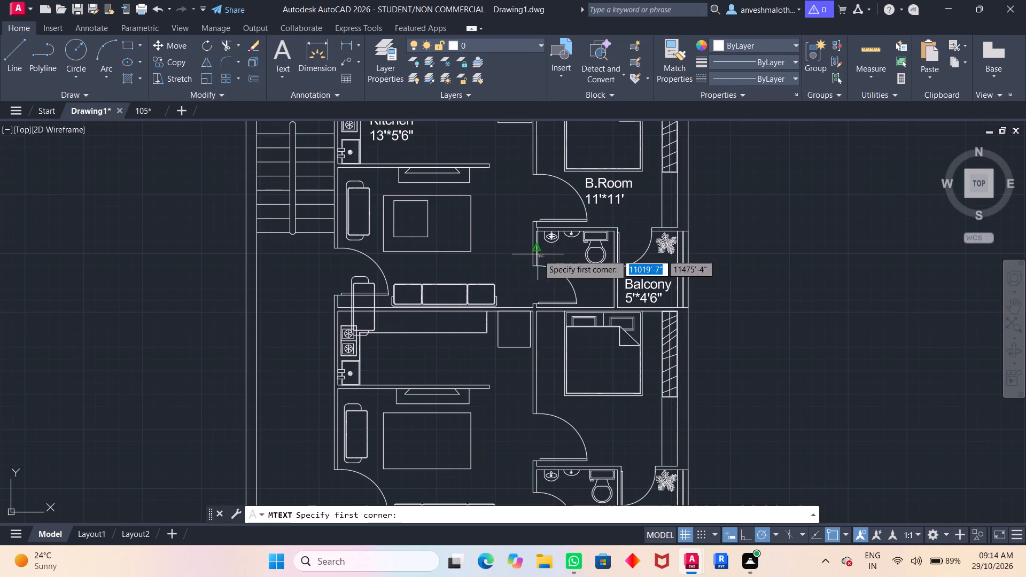
left_click(543, 252)
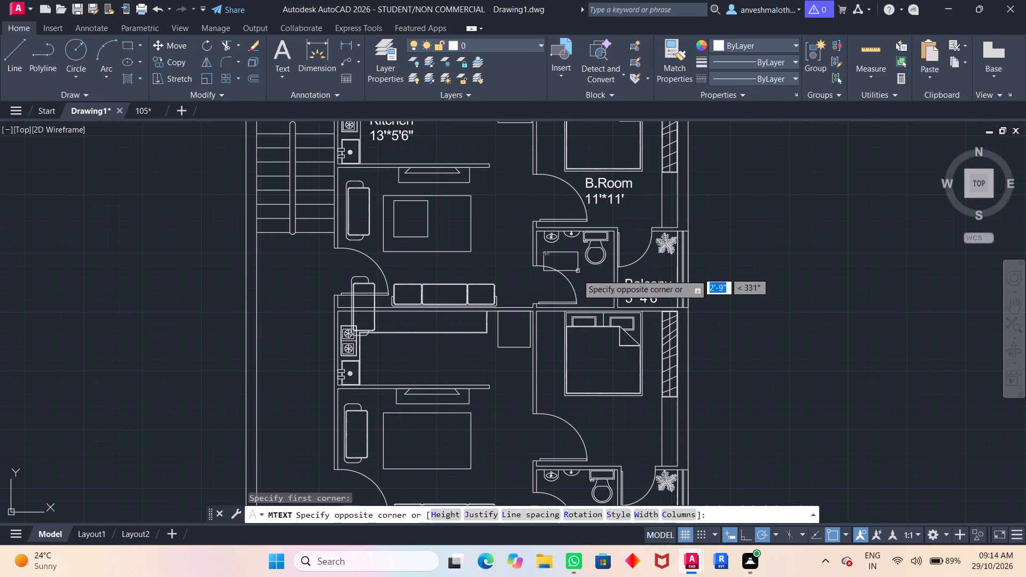
left_click(589, 279)
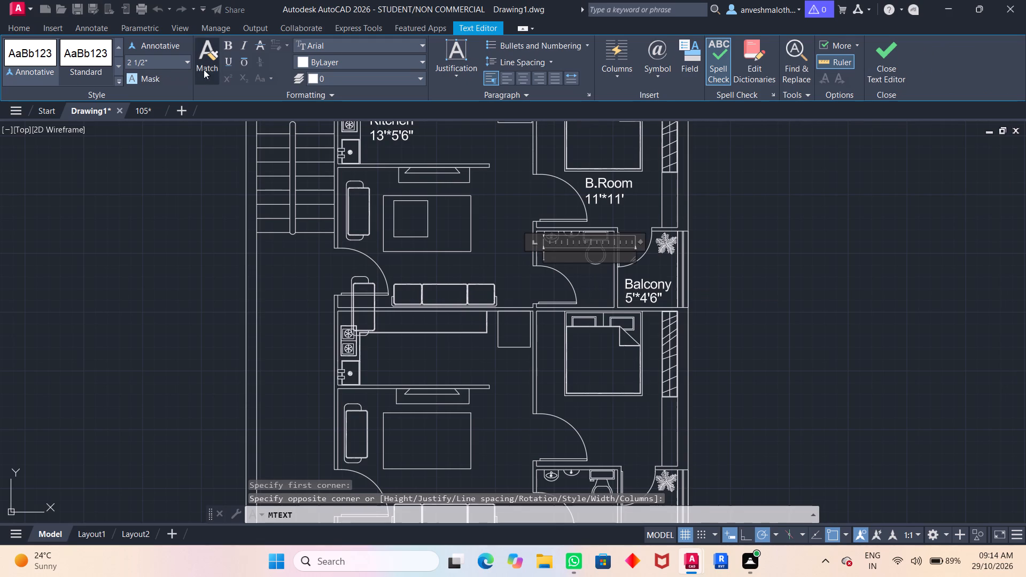
left_click(188, 62)
left_click(175, 71)
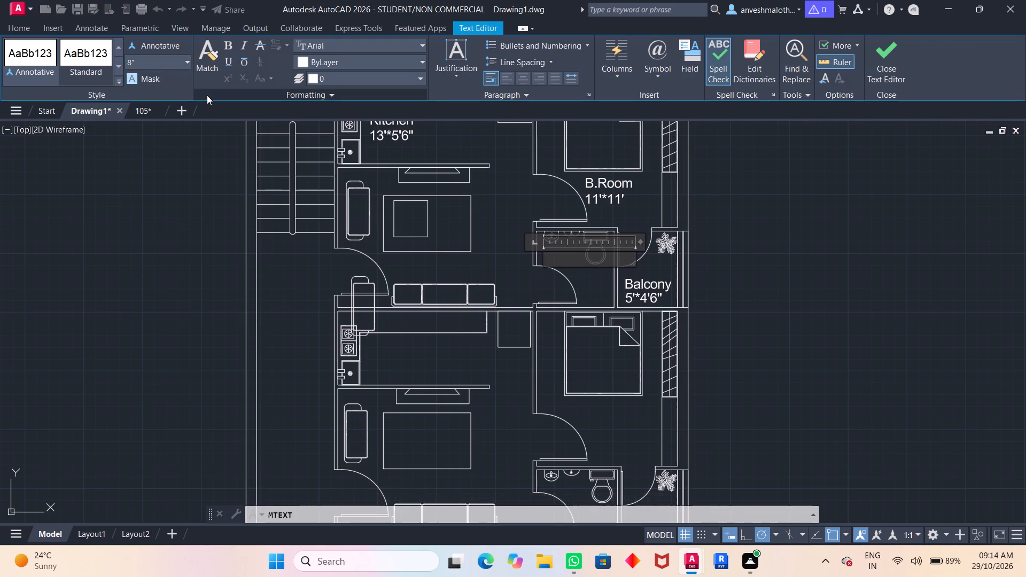
Label the room "Toilet" with the size 6'*4'6" on a second line, and finish the text.
key("shift+t")
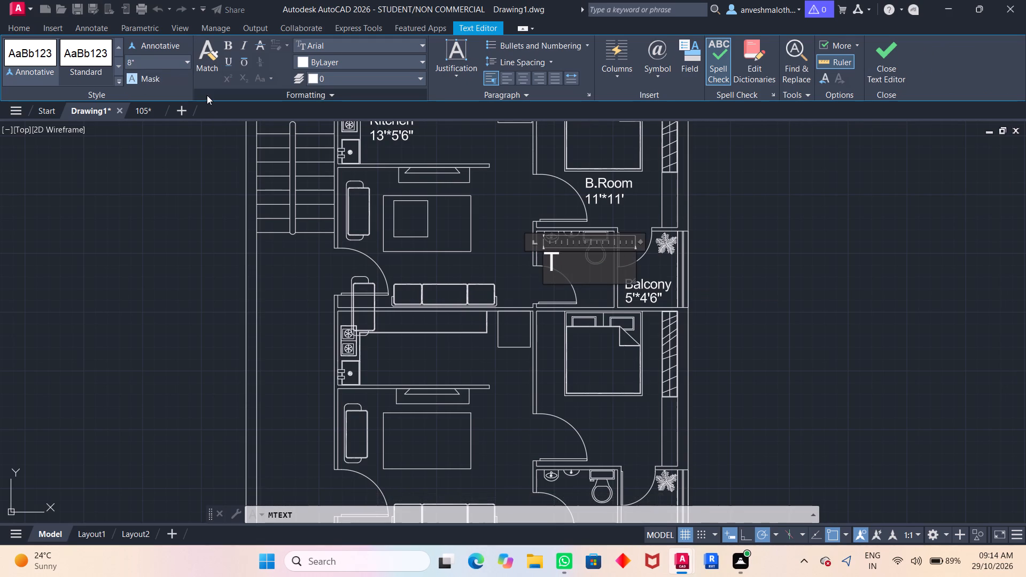
type("oilet")
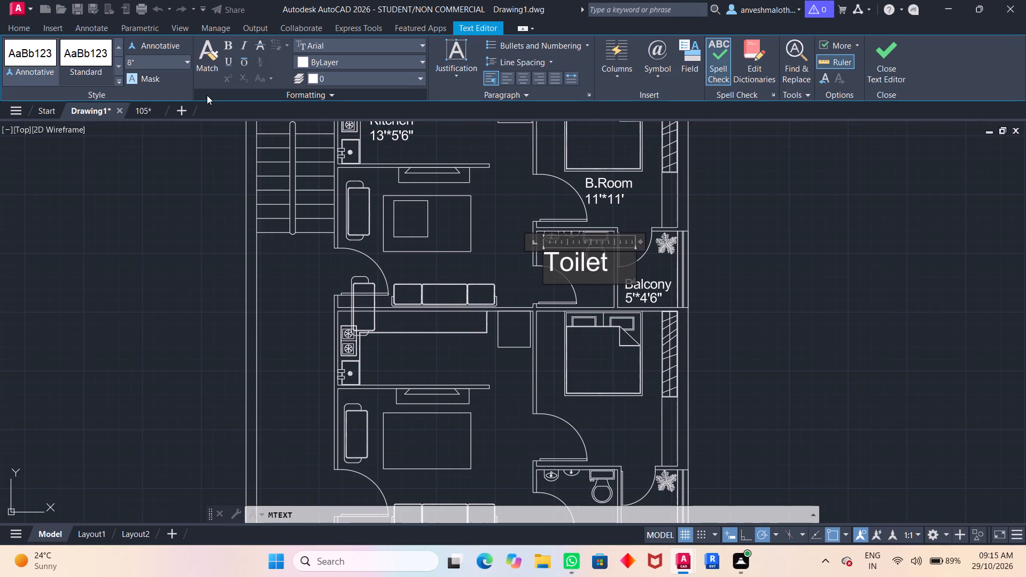
key("Return")
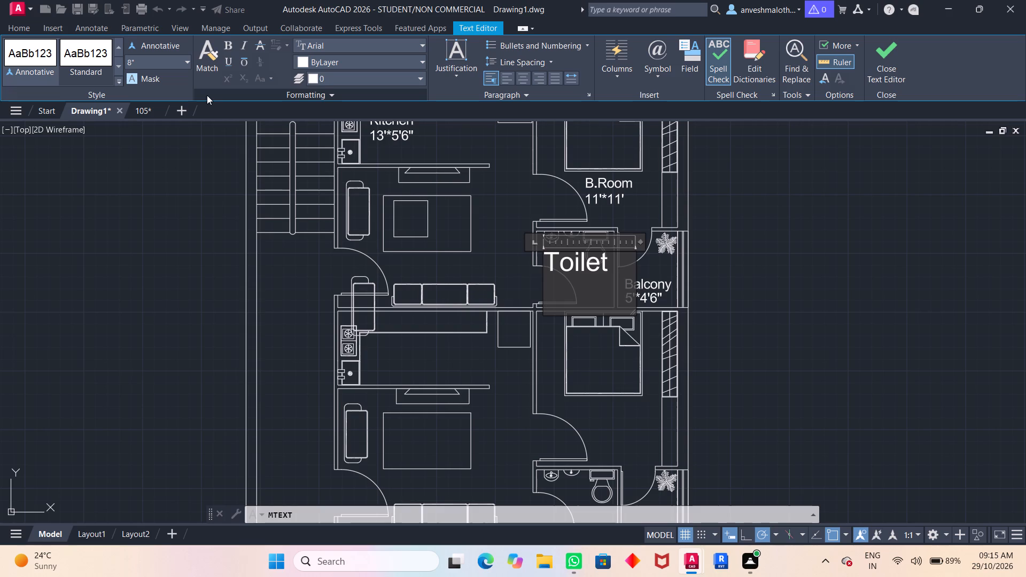
key("6")
type("'*9")
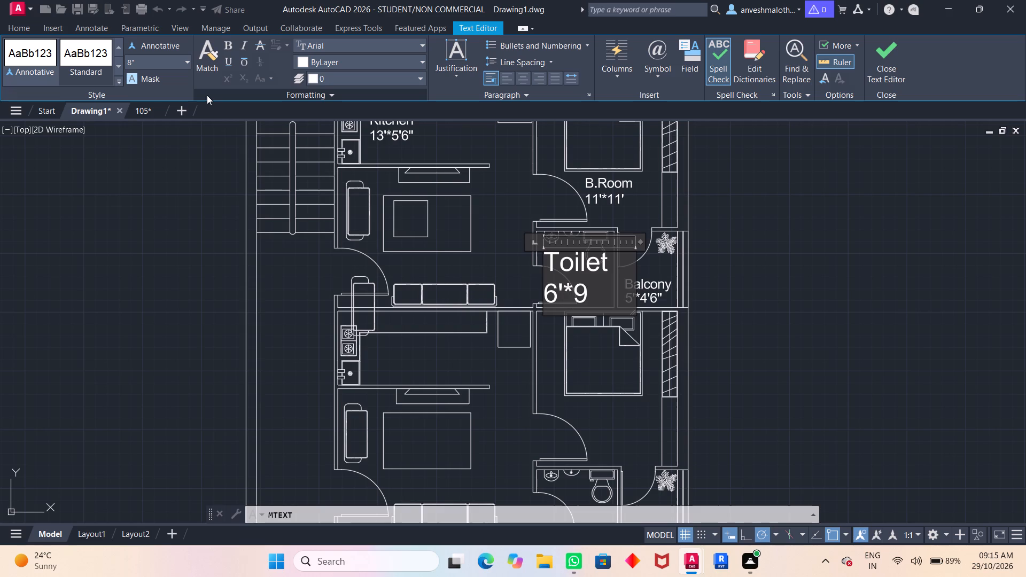
key("BackSpace")
key("4")
key("apostrophe")
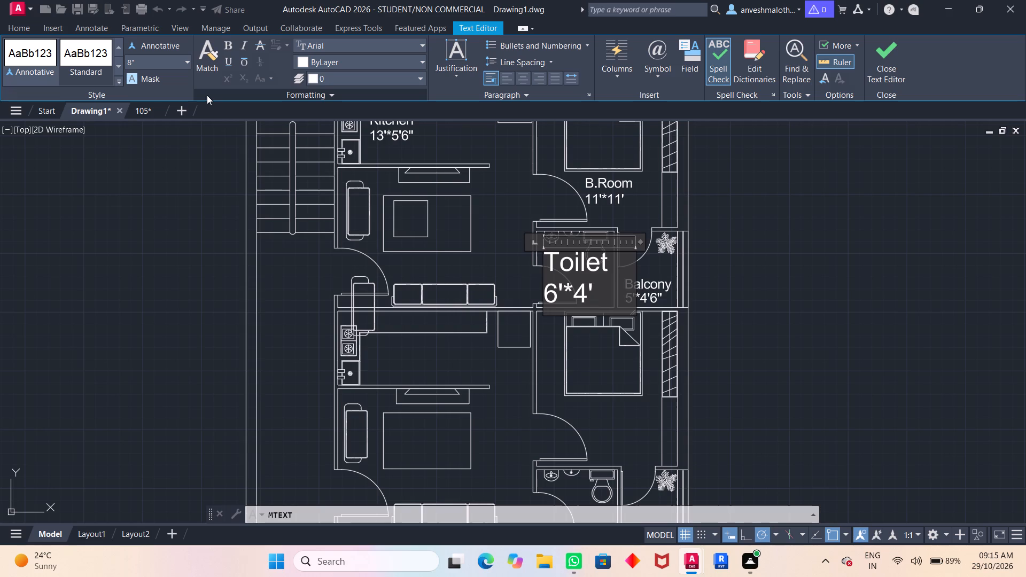
key("6")
key("shift+quotedbl")
key("Return")
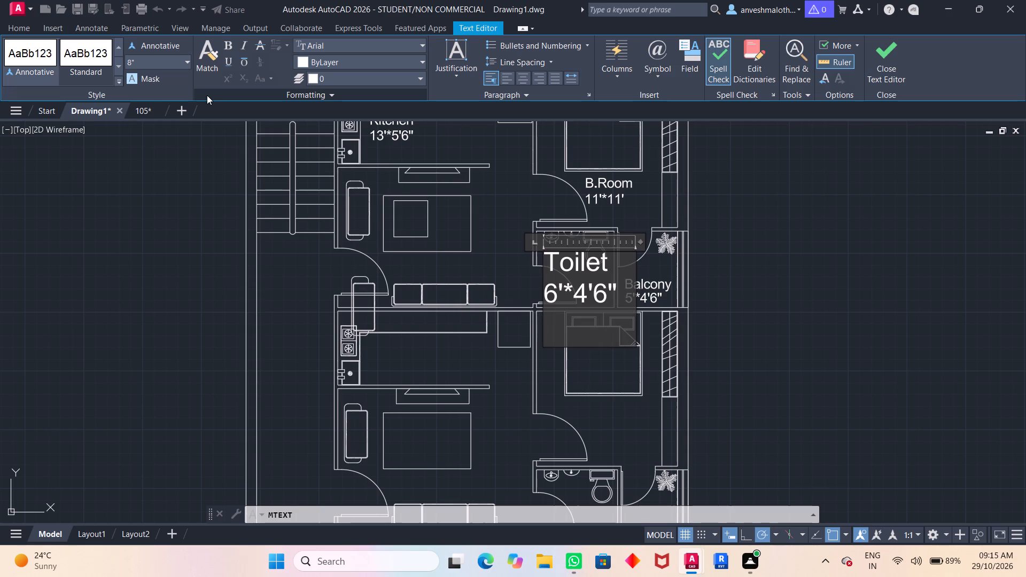
left_click(802, 333)
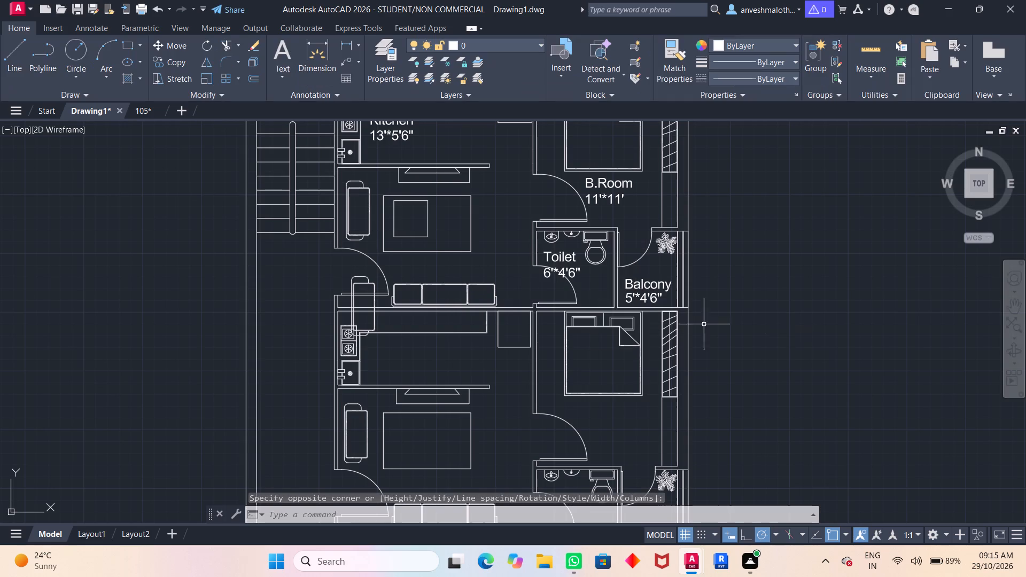
Move the upper unit's Toilet label to the open floor below the WC, clear of the washbasin.
left_click(562, 261)
left_click_drag(564, 259, 572, 271)
left_click_drag(569, 269, 600, 277)
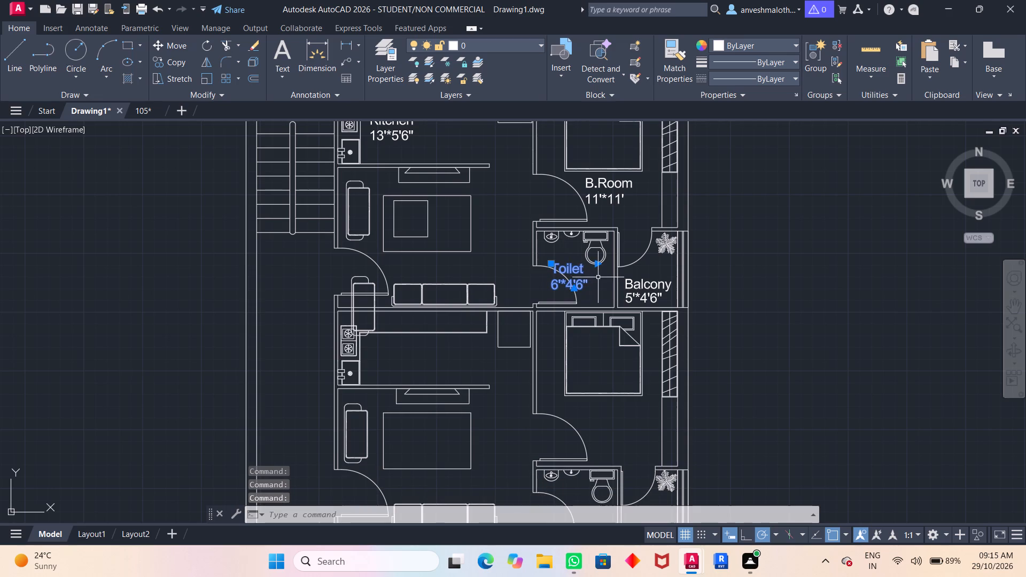
left_click_drag(600, 277, 598, 290)
left_click_drag(568, 274, 611, 284)
left_click_drag(611, 284, 586, 279)
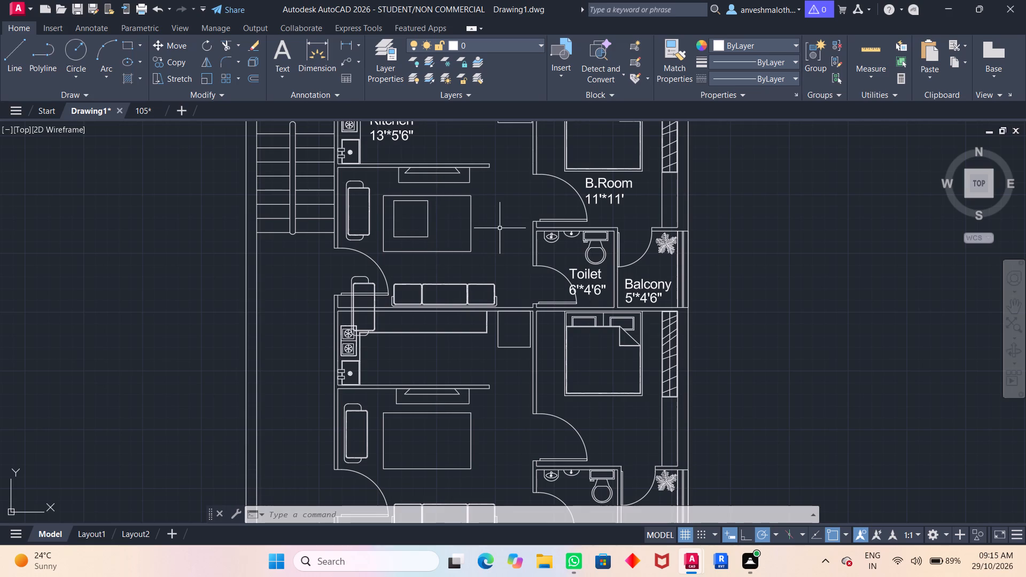
Hatch the small square inside the upper living room's central rectangle with the ANSI37 pattern.
left_click(123, 78)
left_click(454, 202)
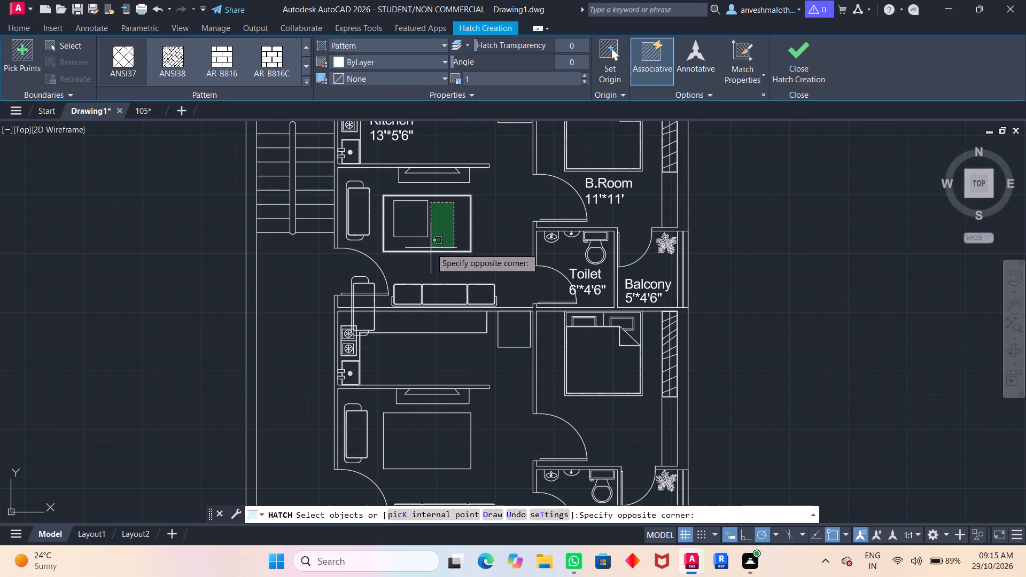
left_click(388, 243)
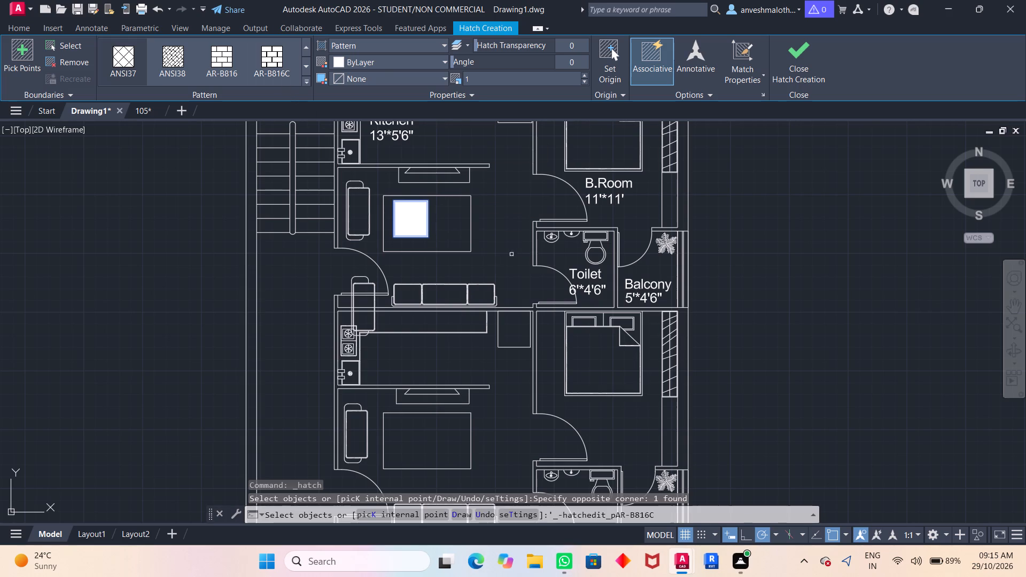
left_click(166, 62)
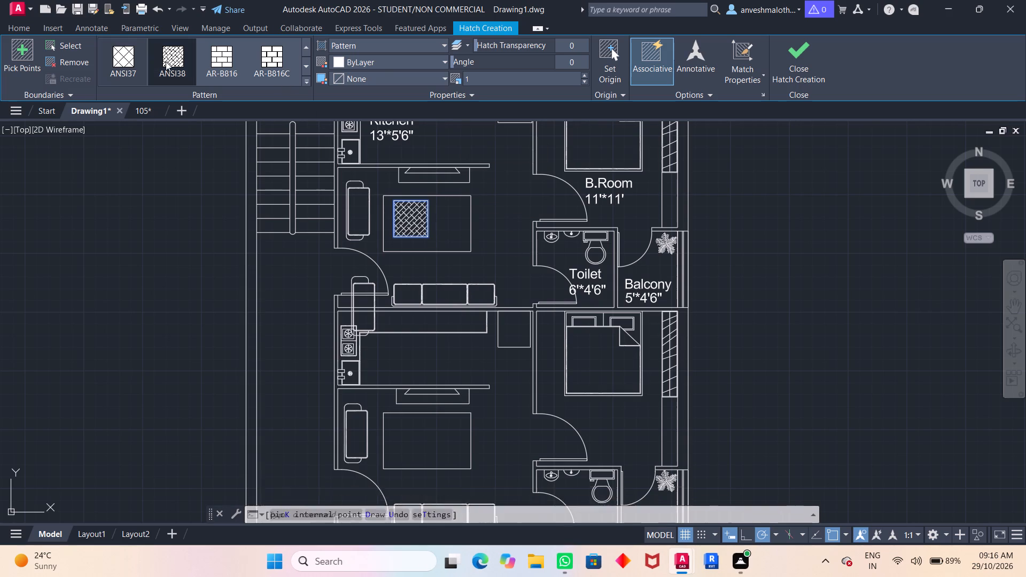
left_click(225, 70)
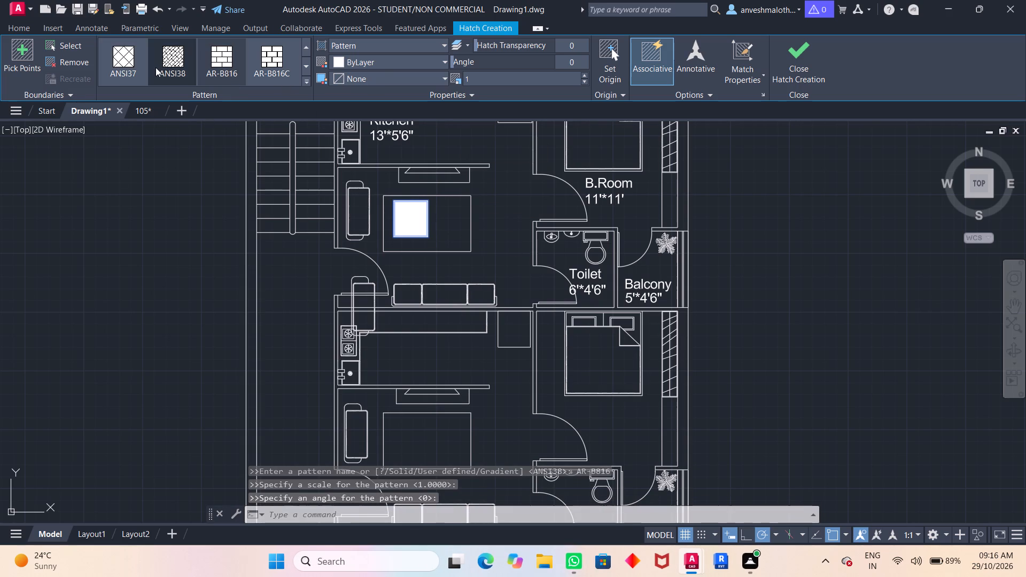
left_click(121, 64)
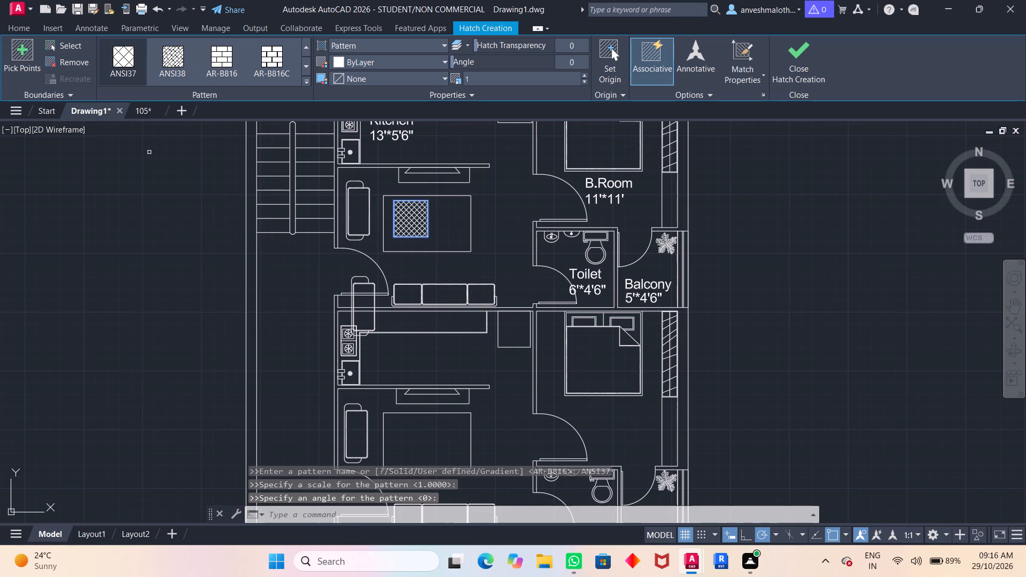
key("space")
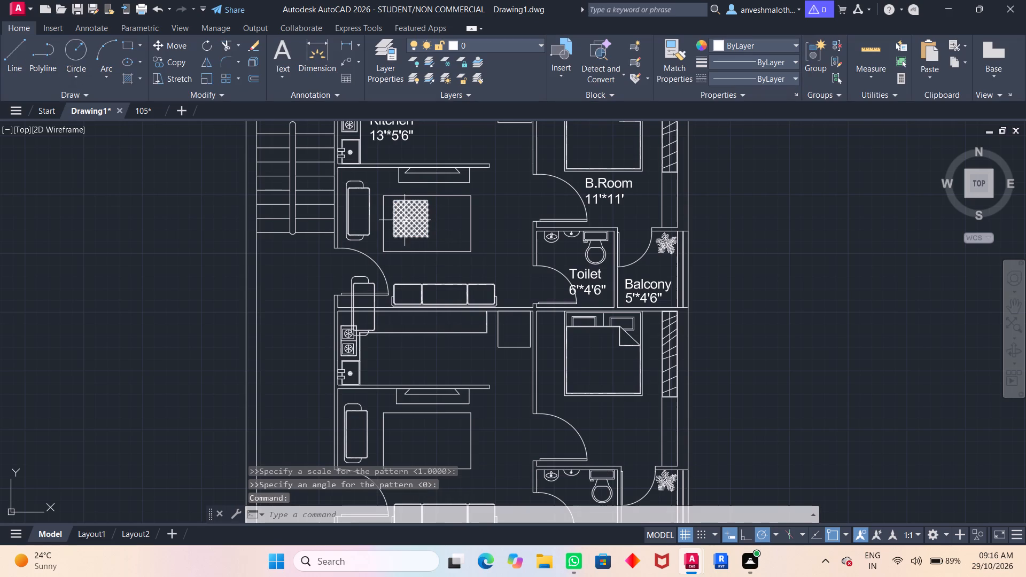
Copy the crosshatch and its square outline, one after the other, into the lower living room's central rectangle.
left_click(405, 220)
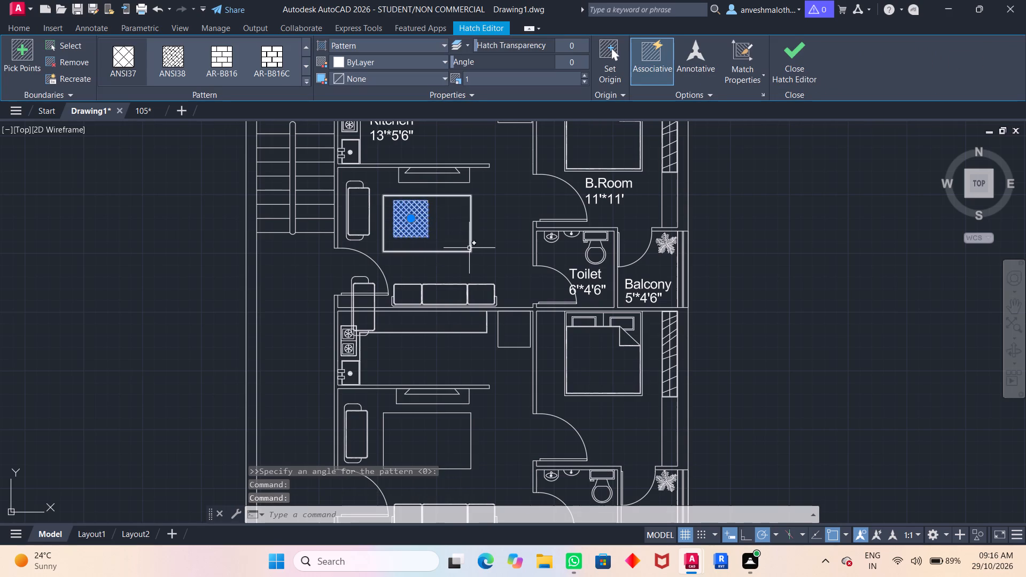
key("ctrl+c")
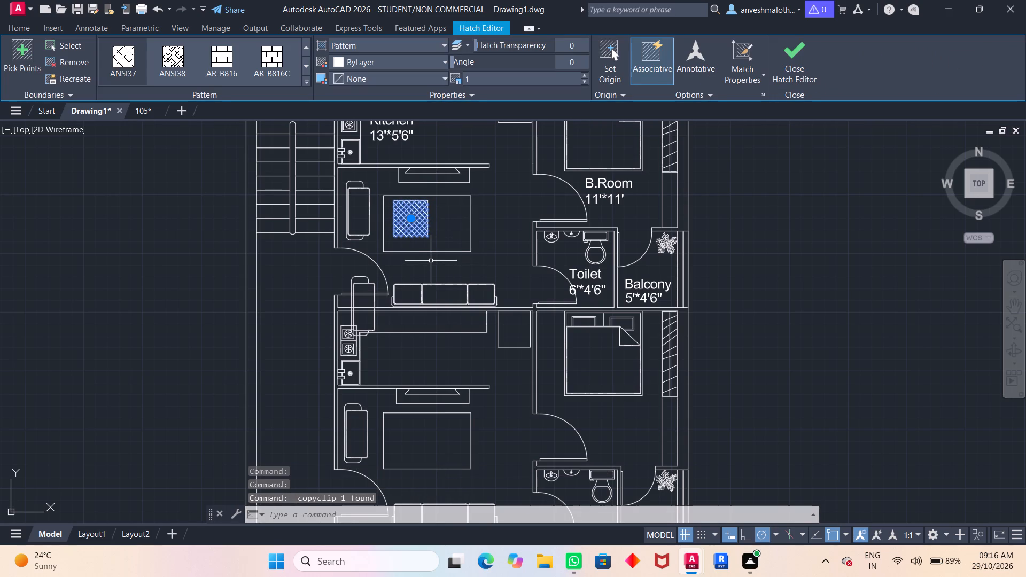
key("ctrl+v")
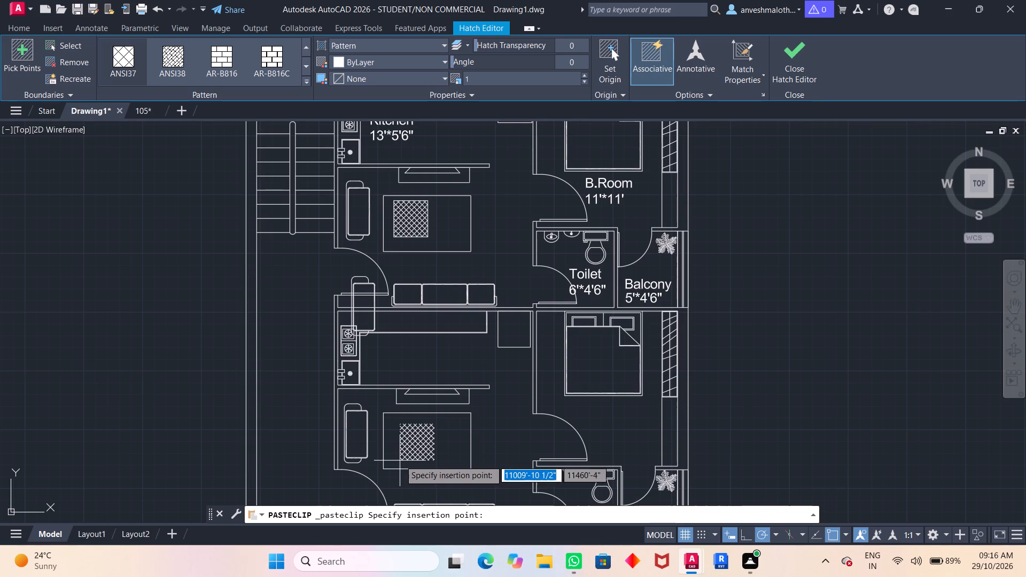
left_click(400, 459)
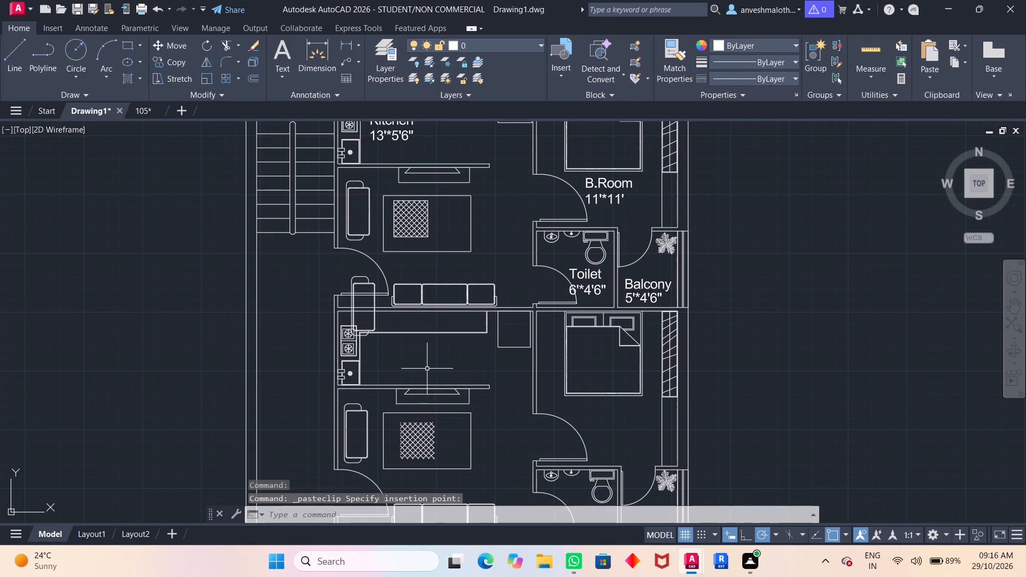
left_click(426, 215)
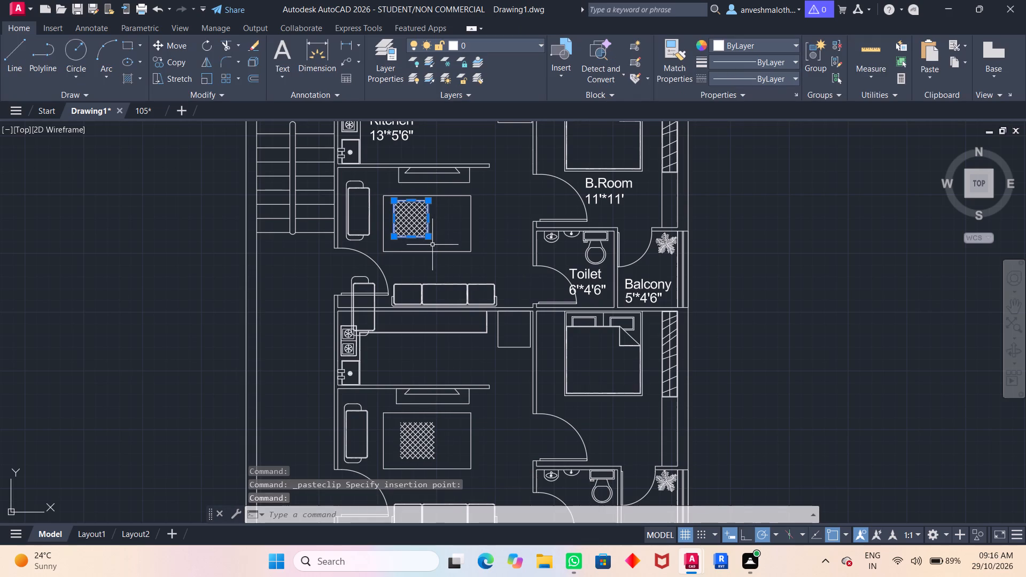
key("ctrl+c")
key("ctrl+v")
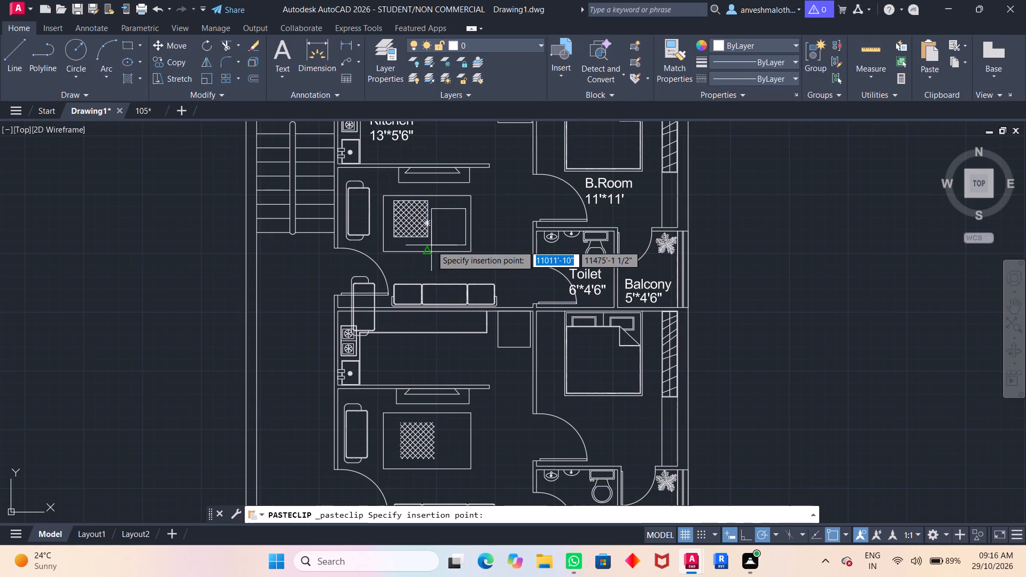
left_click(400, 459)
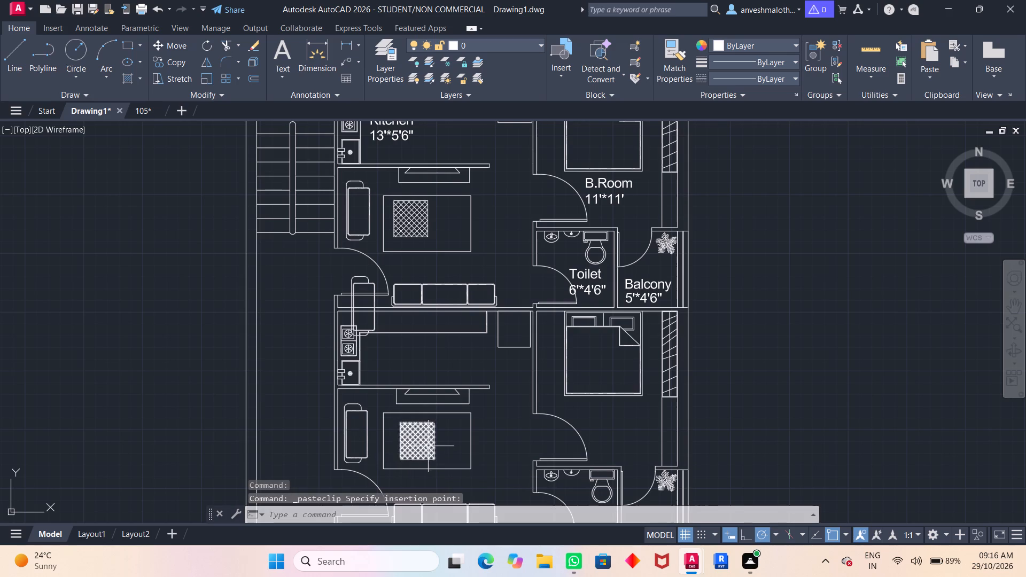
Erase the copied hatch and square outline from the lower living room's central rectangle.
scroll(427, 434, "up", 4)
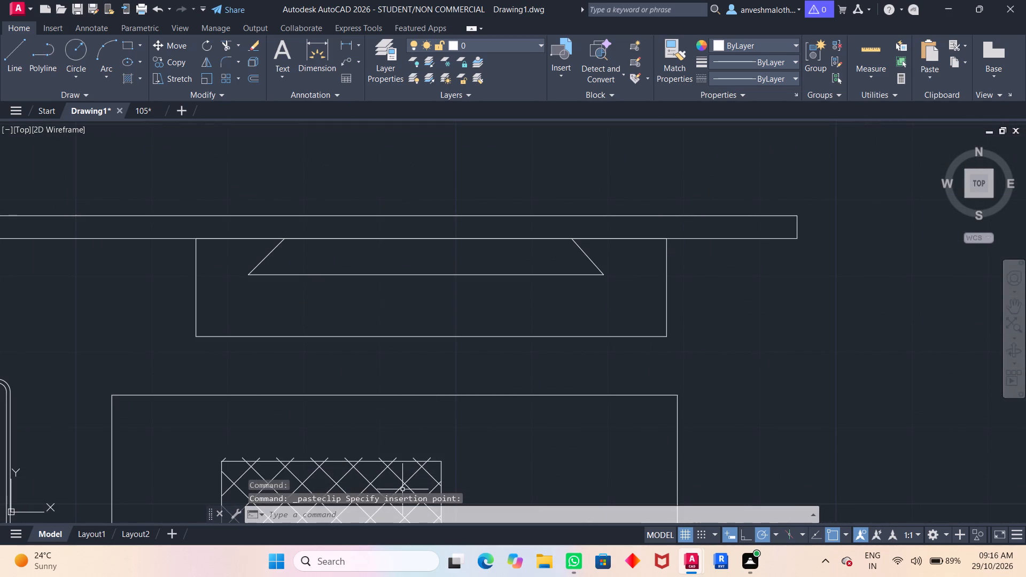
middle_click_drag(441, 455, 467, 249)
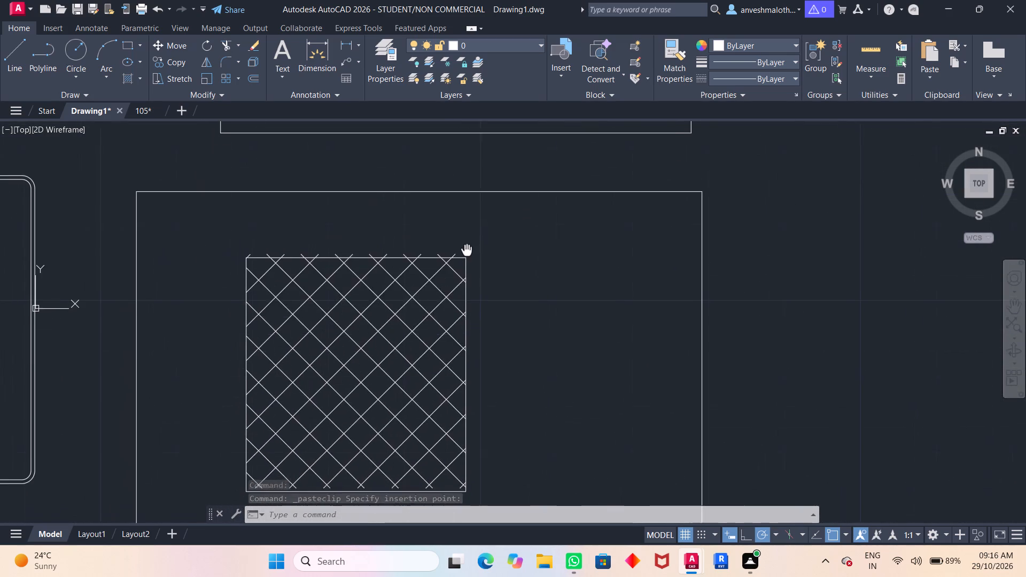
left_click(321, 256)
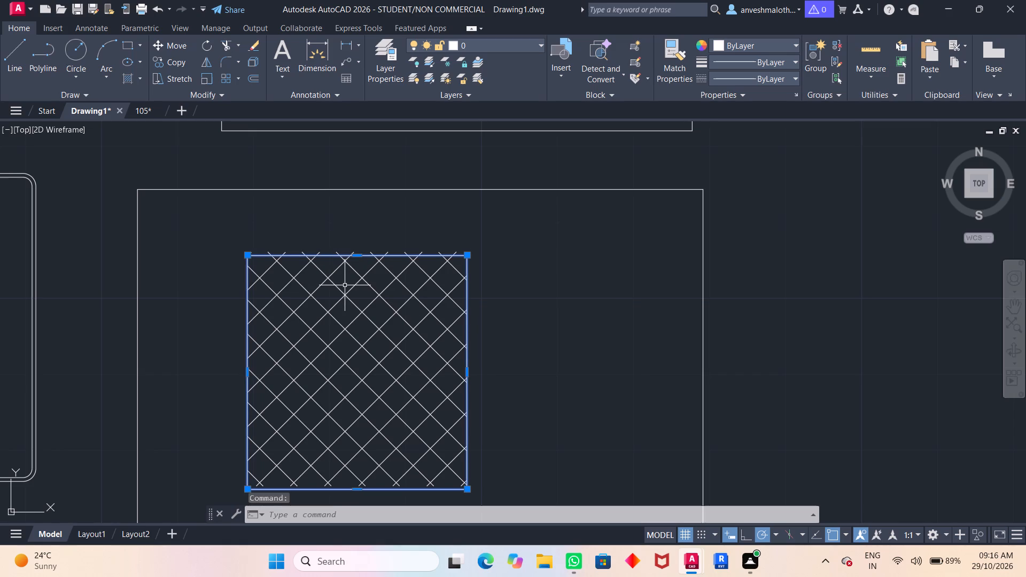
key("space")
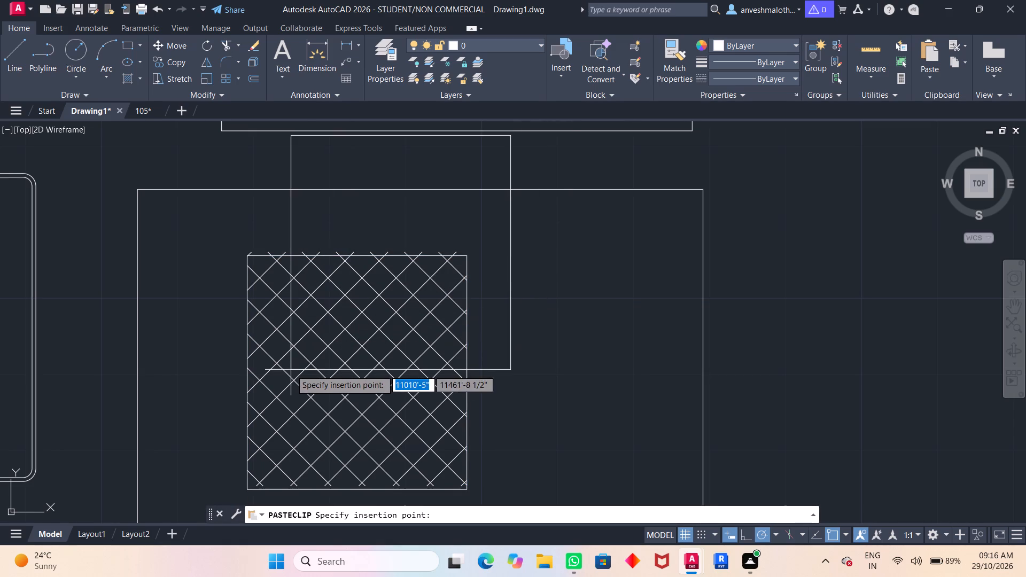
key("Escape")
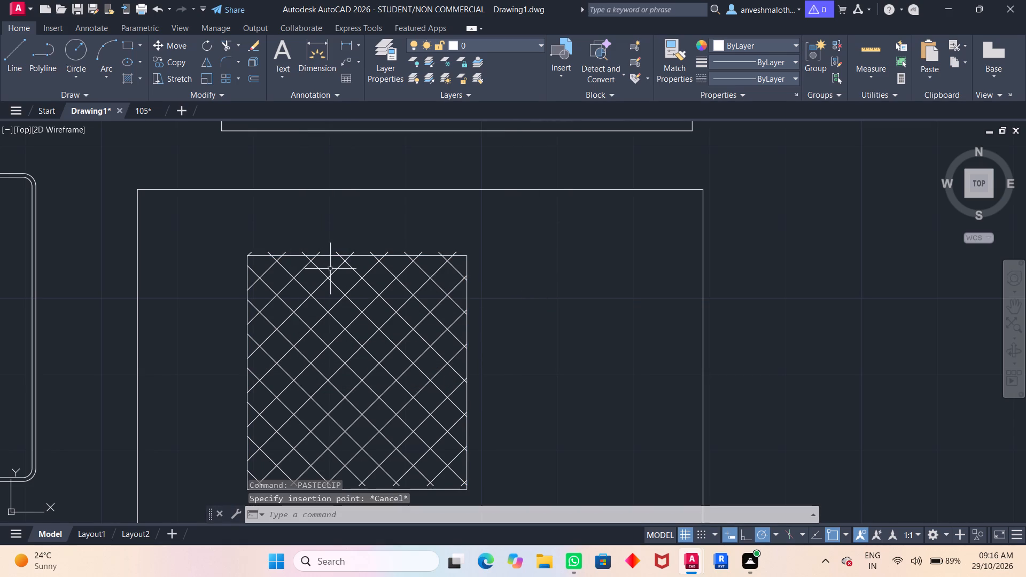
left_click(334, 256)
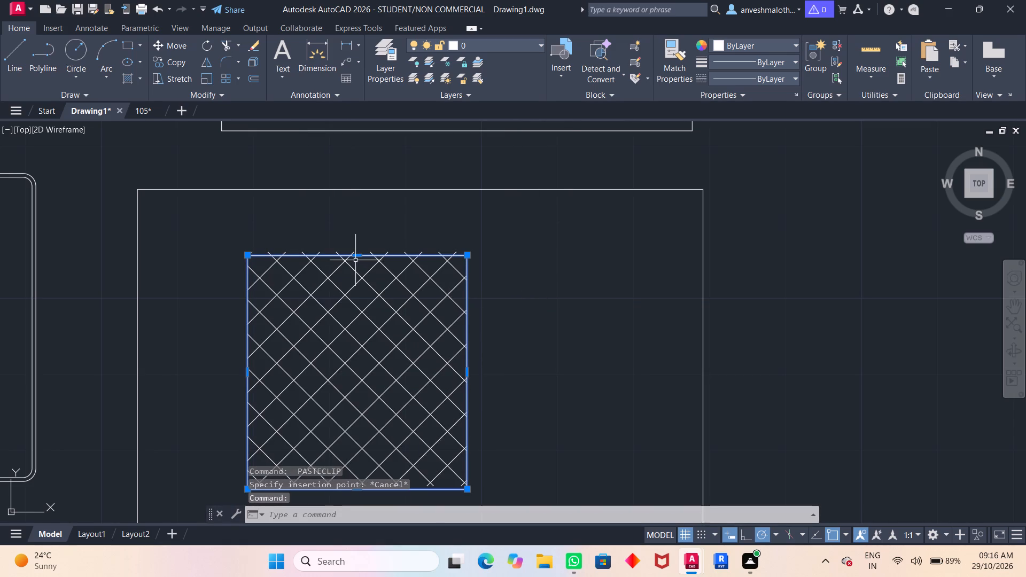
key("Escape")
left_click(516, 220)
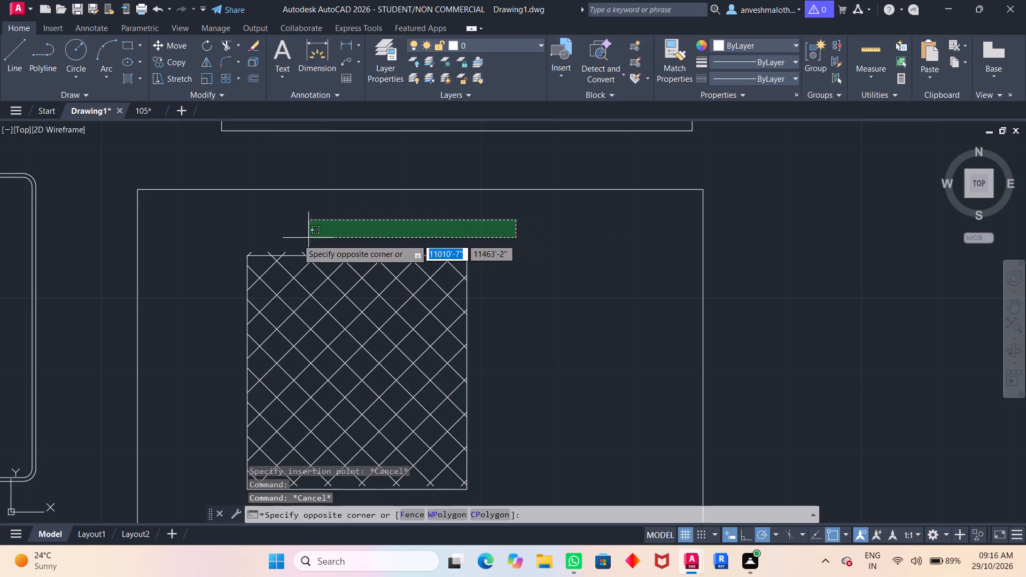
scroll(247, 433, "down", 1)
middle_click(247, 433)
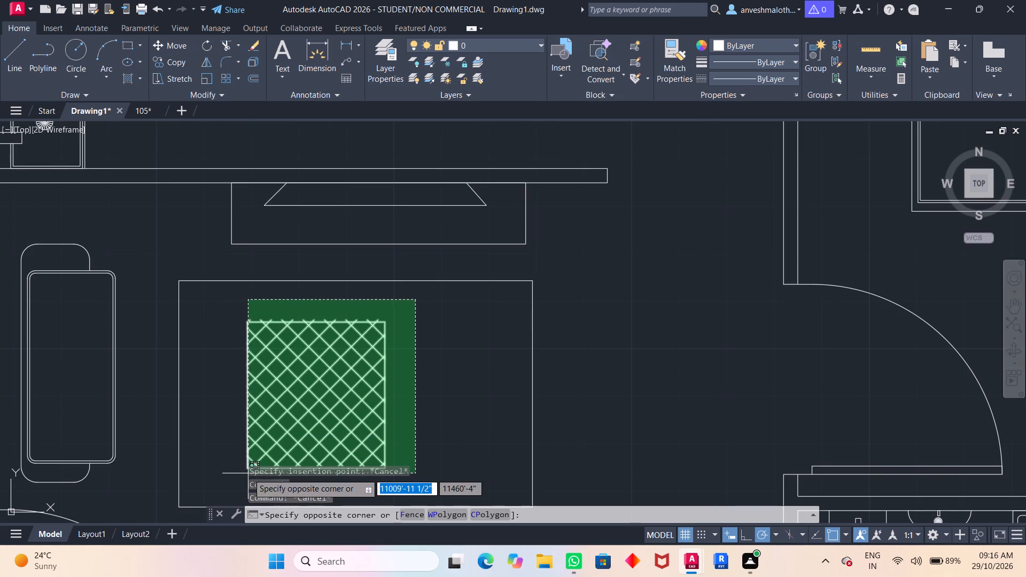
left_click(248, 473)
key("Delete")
Copy the upper living room's hatched square and its outline together into the lower living room's central rectangle.
scroll(250, 283, "down", 1)
middle_click_drag(250, 283, 253, 301)
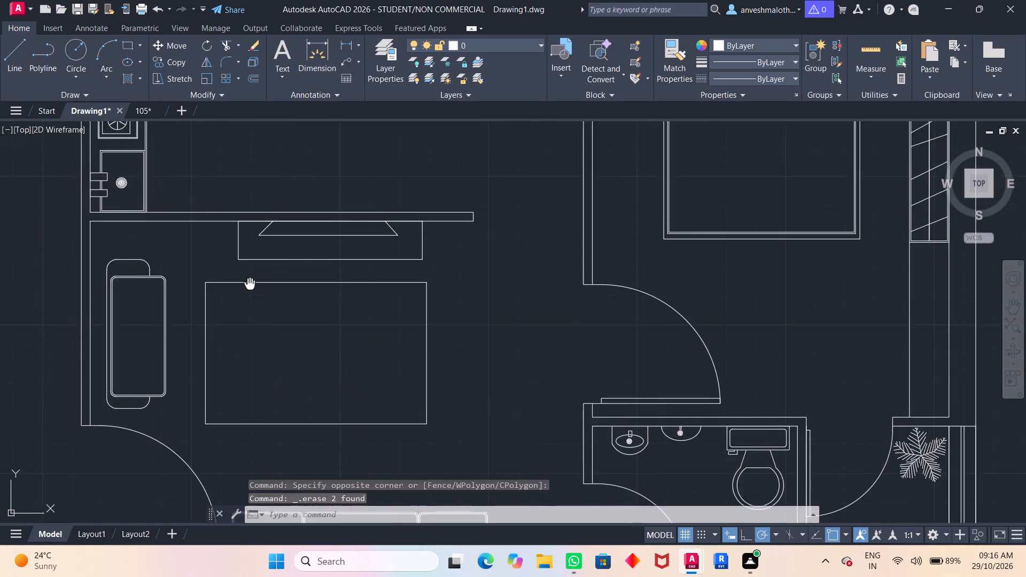
middle_click_drag(253, 301, 350, 567)
scroll(373, 236, "down", 2)
scroll(409, 167, "up", 3)
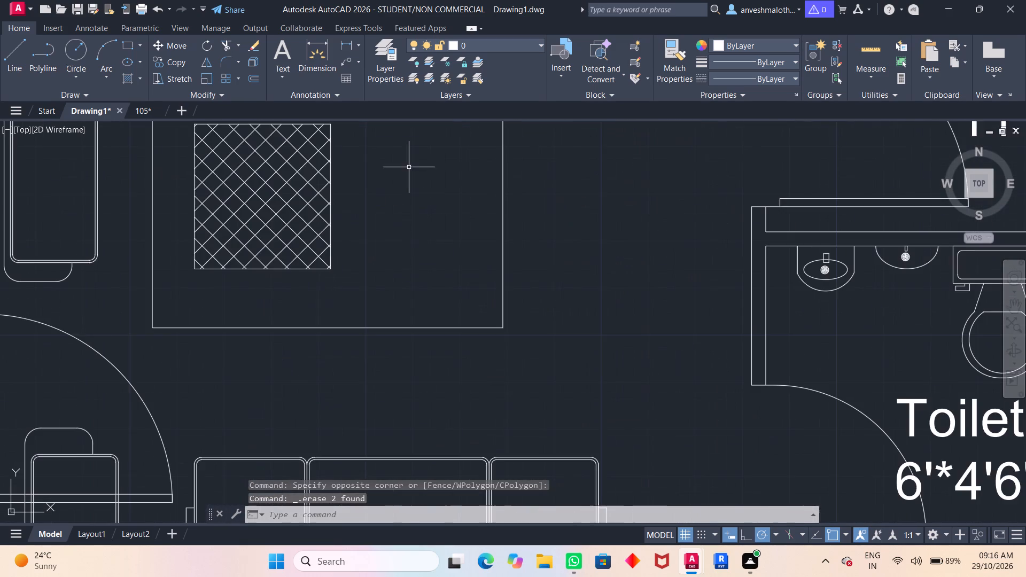
middle_click_drag(339, 153, 395, 245)
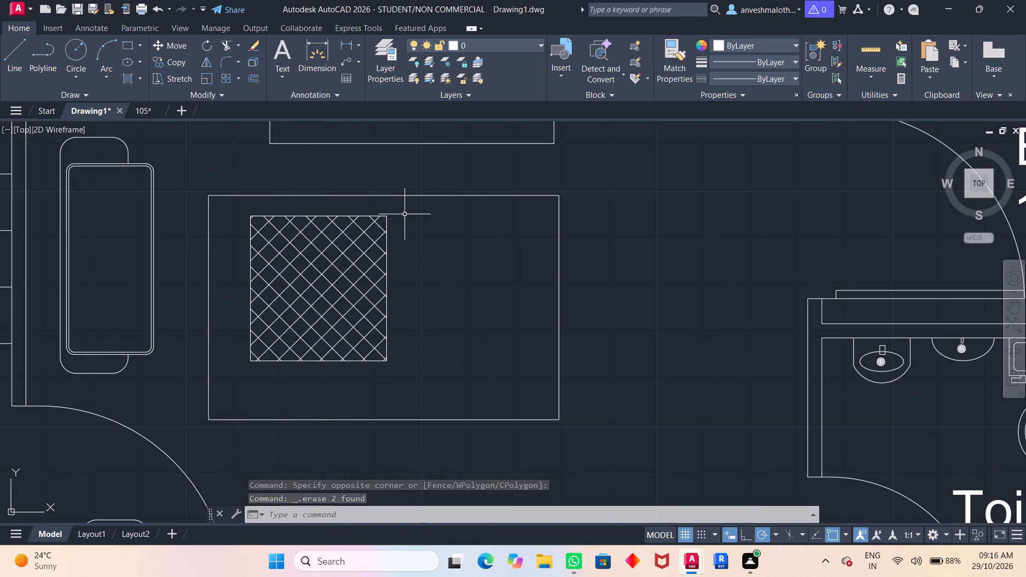
left_click(407, 211)
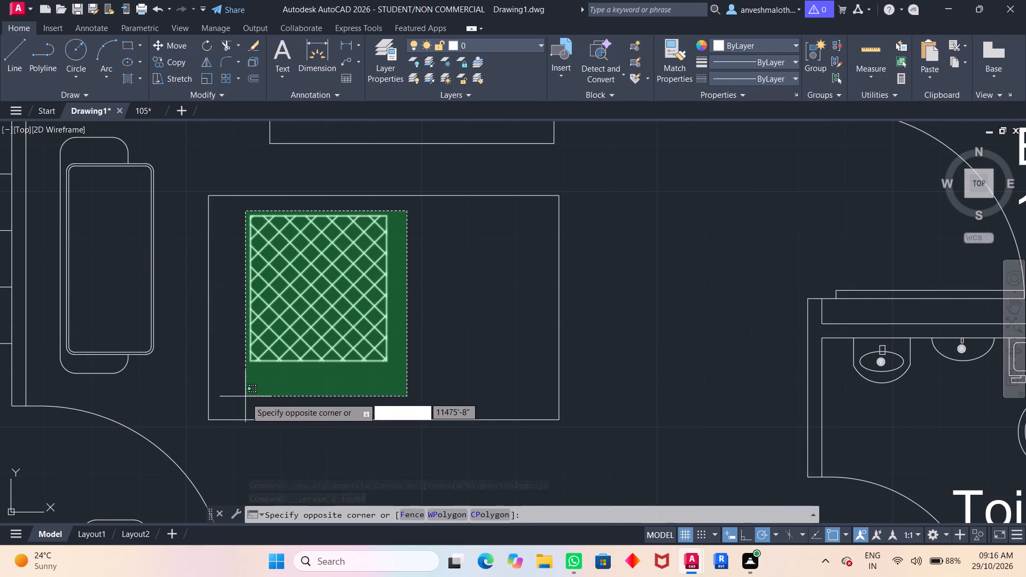
left_click(244, 381)
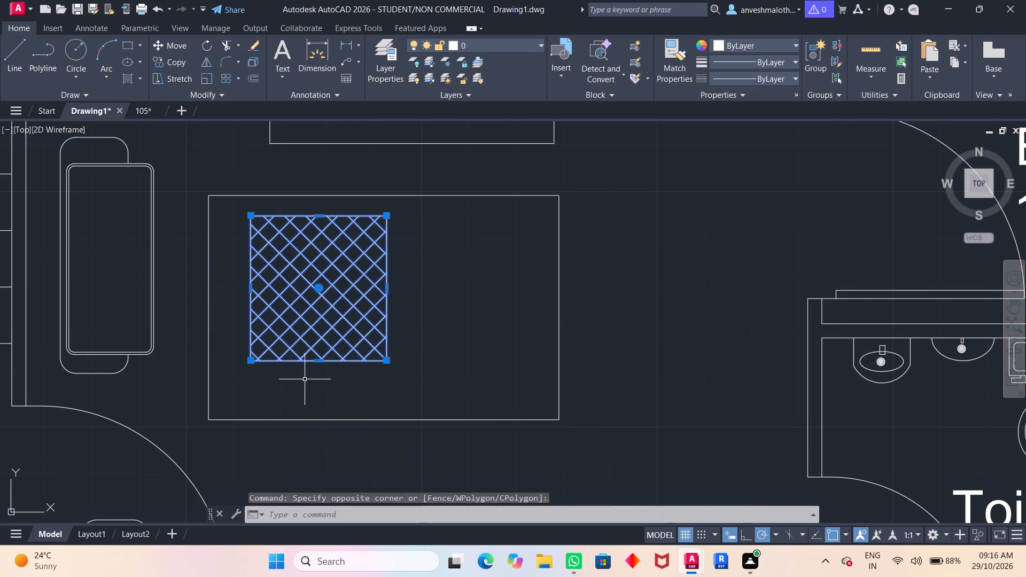
key("ctrl+c")
key("ctrl+v")
scroll(308, 402, "down", 1)
middle_click_drag(307, 404, 232, 245)
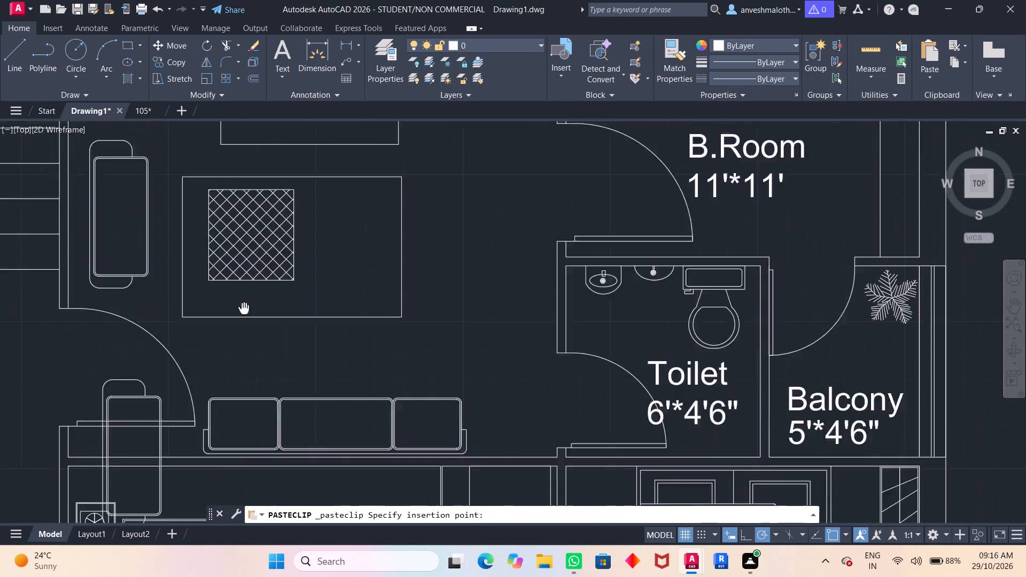
middle_click_drag(232, 245, 234, 237)
middle_click_drag(286, 461, 327, 235)
middle_click_drag(291, 416, 290, 283)
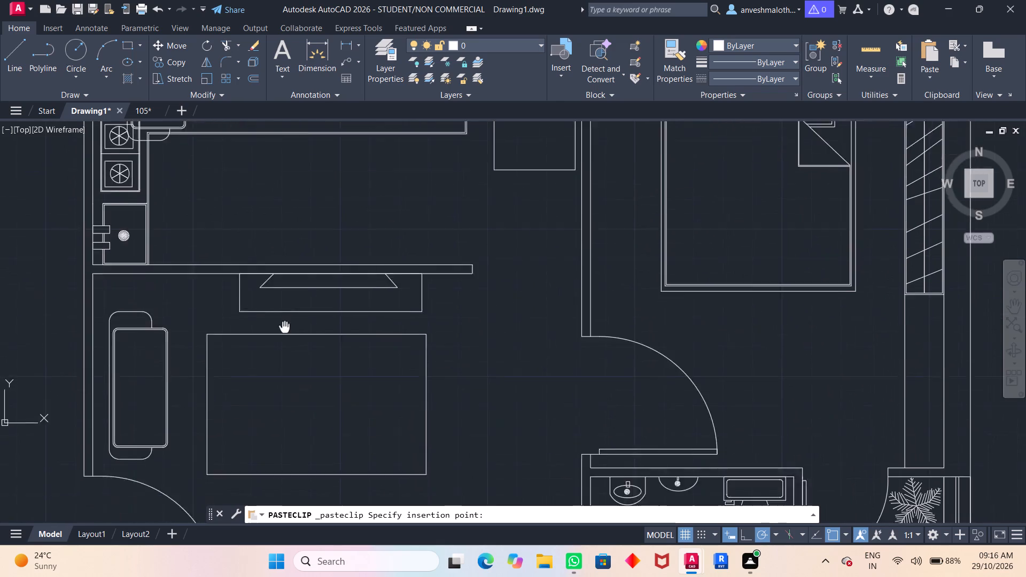
middle_click_drag(290, 283, 293, 268)
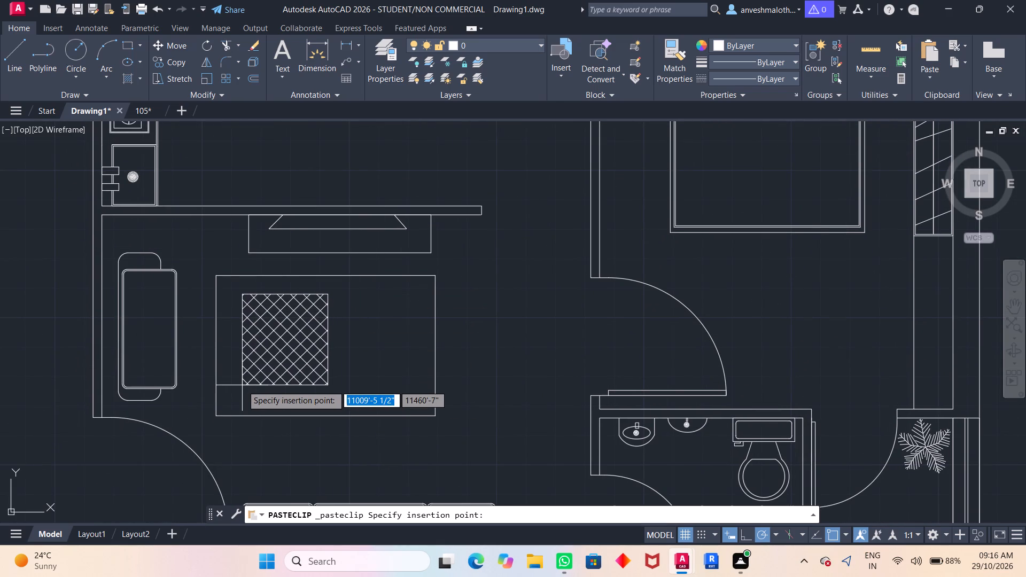
left_click(242, 385)
Add a multiline text label "Hall" with 13'*10' beneath it, 8" high, beside the central rectangle in the upper living room.
scroll(422, 355, "down", 3)
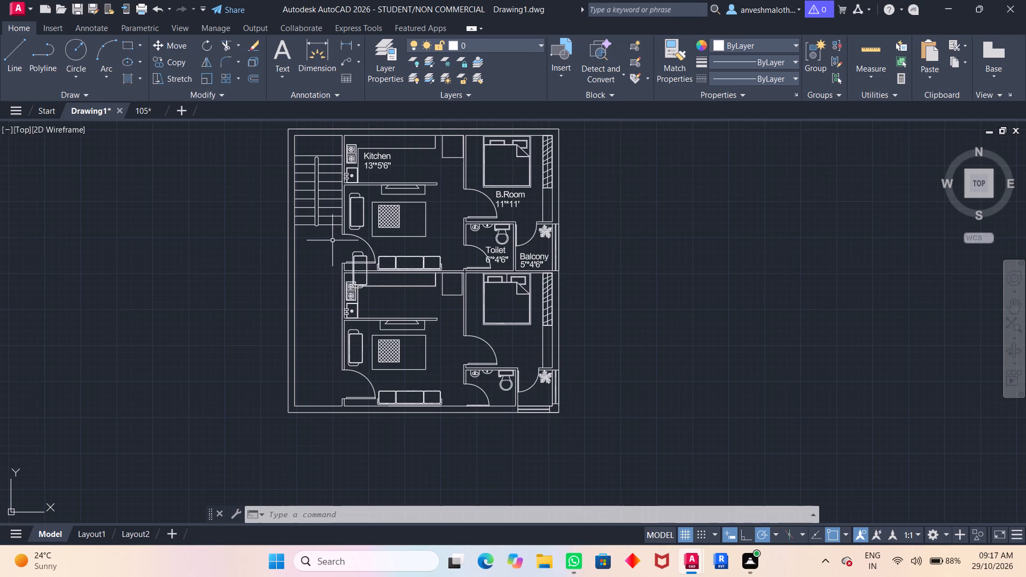
scroll(409, 244, "up", 3)
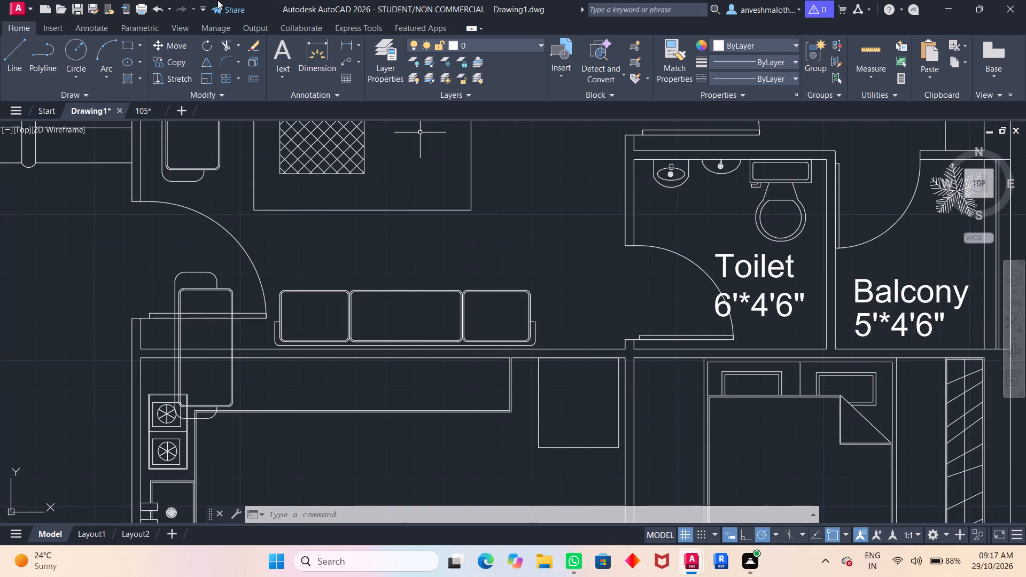
left_click(291, 72)
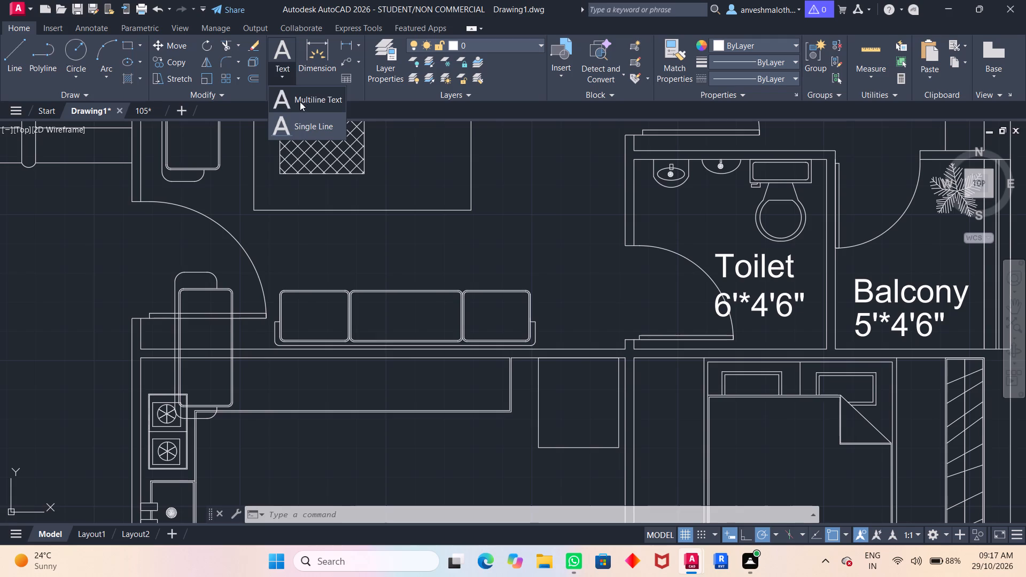
left_click(301, 99)
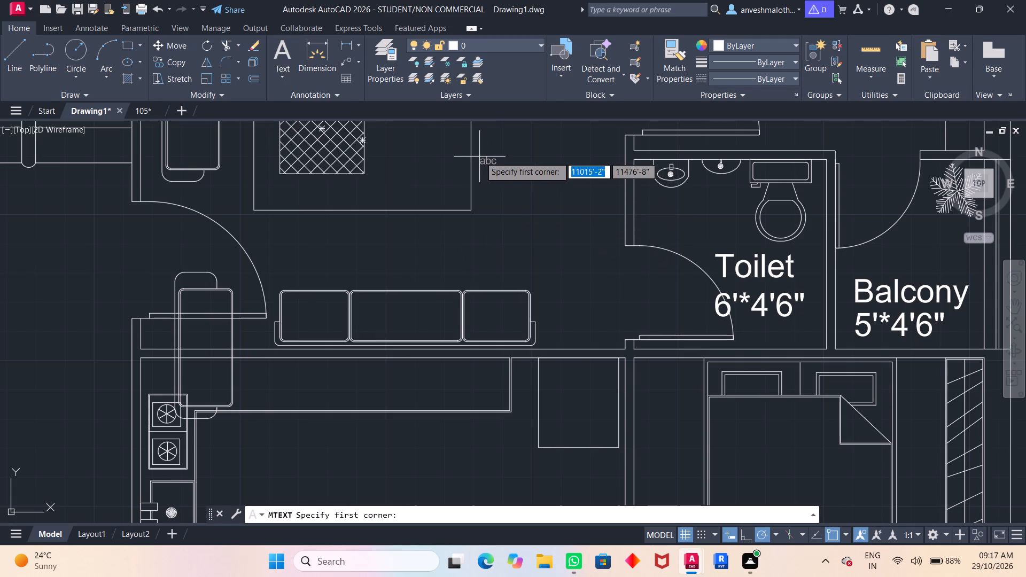
left_click(481, 155)
left_click(586, 198)
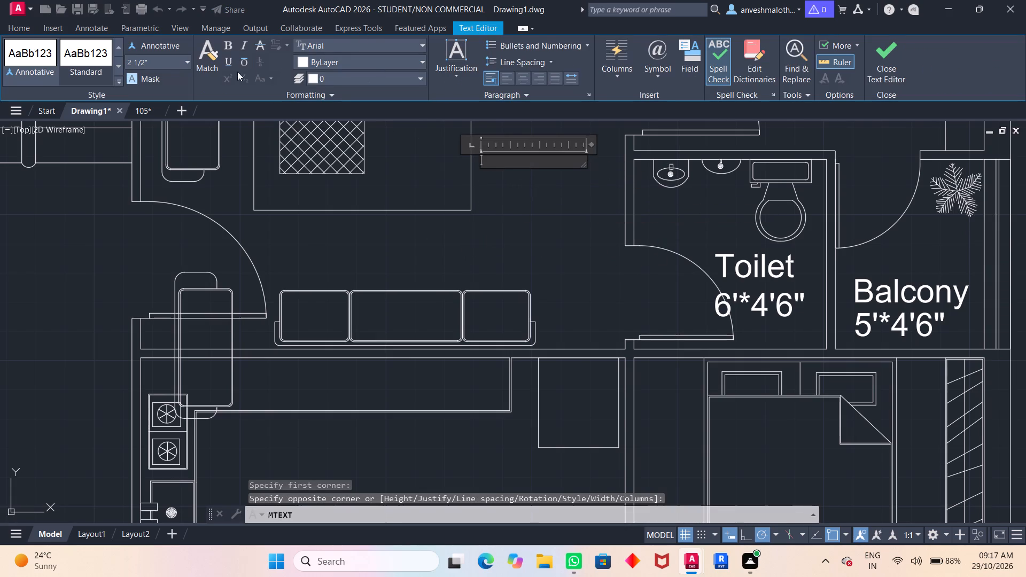
left_click(188, 61)
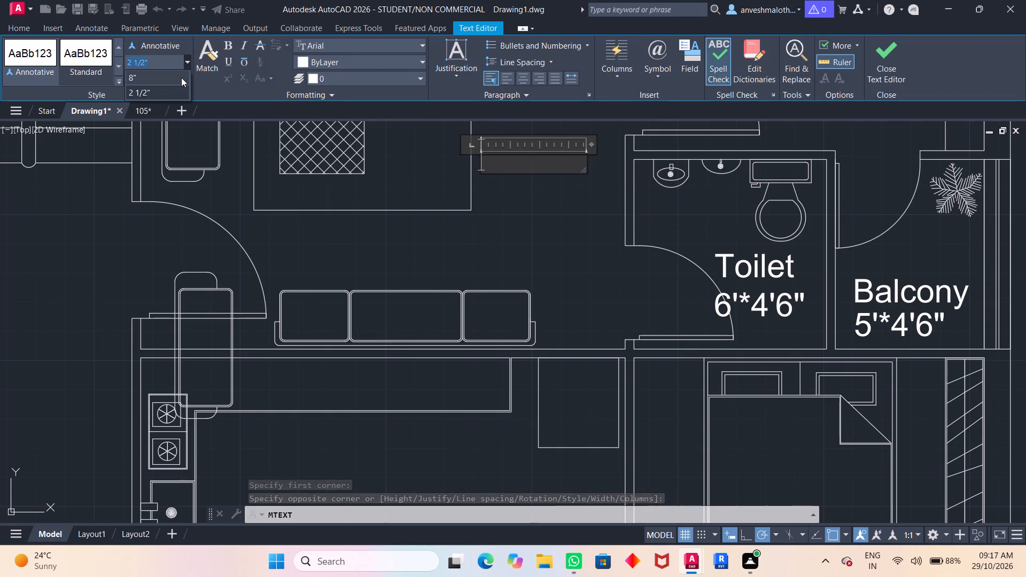
left_click(181, 77)
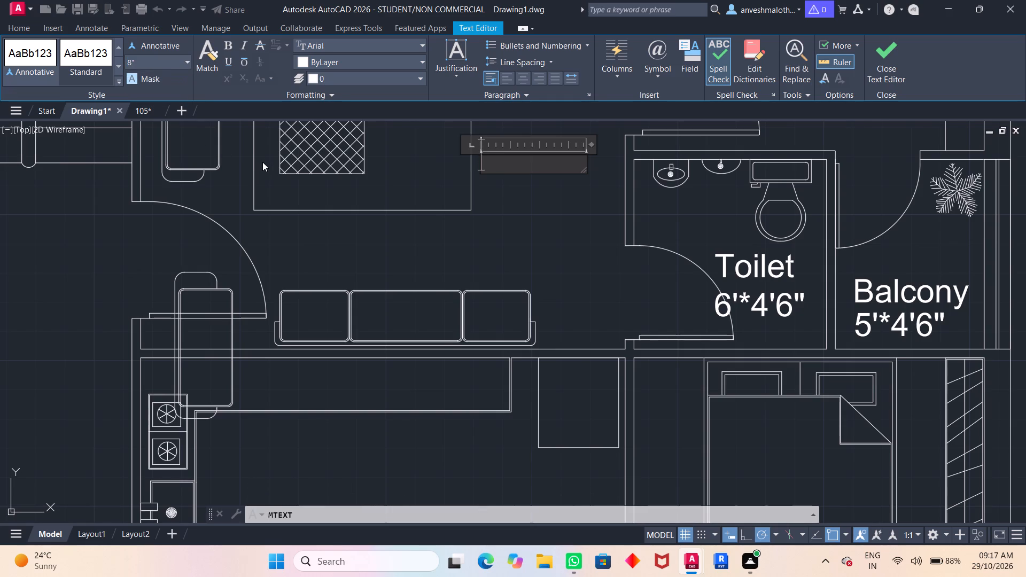
type("Ha")
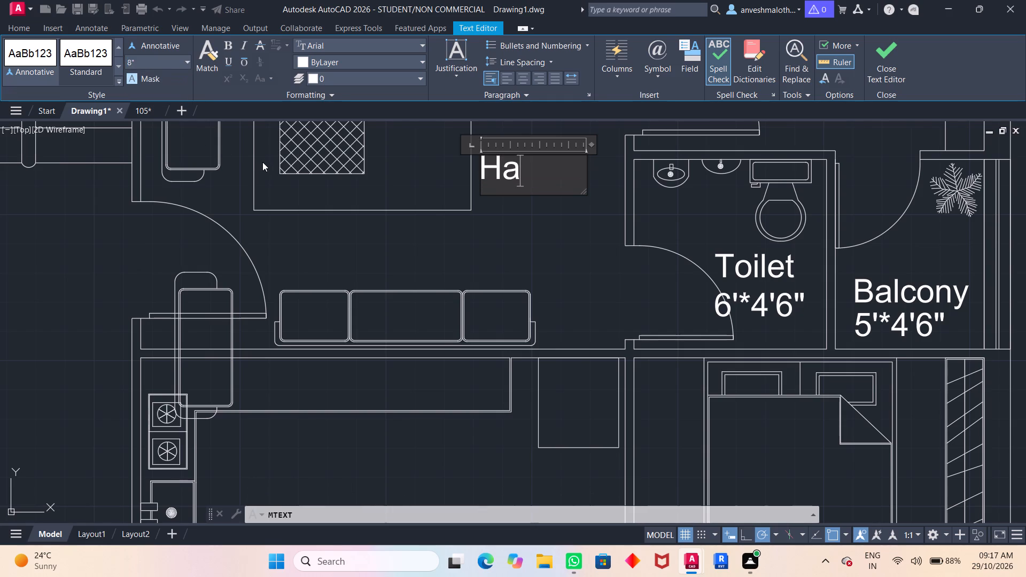
type("ll")
key("Return")
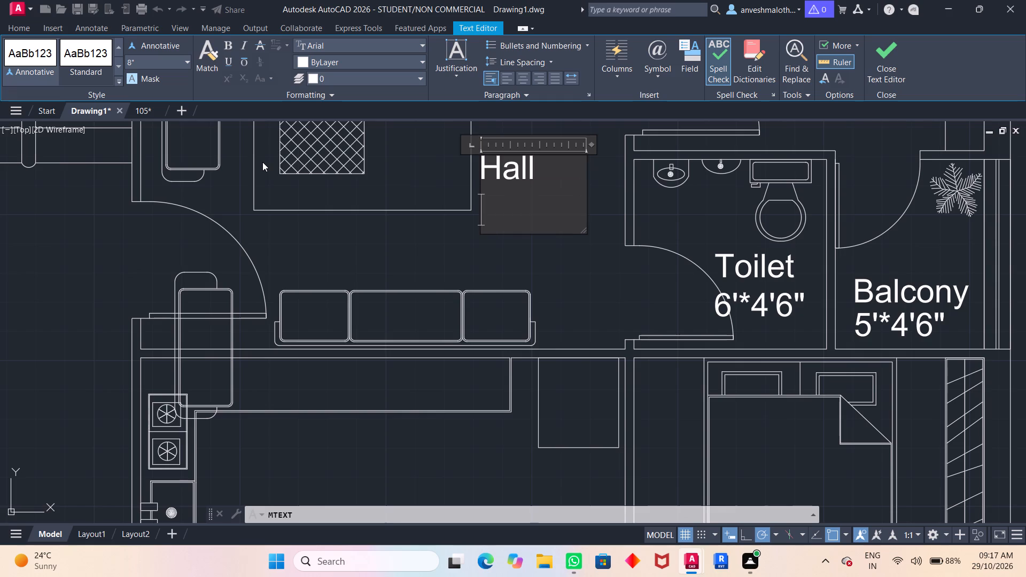
type("13")
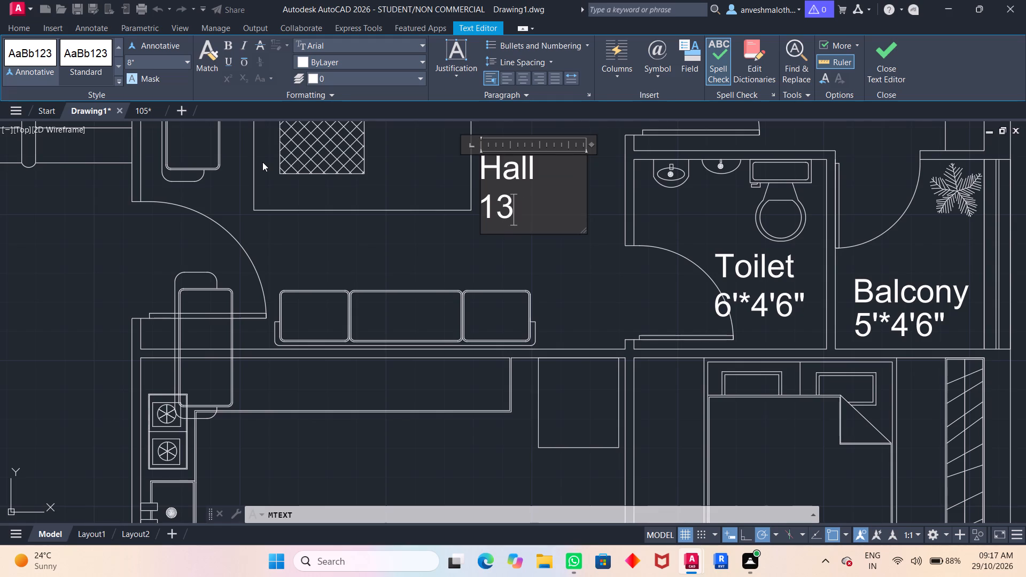
key("apostrophe")
key("asterisk")
type("10")
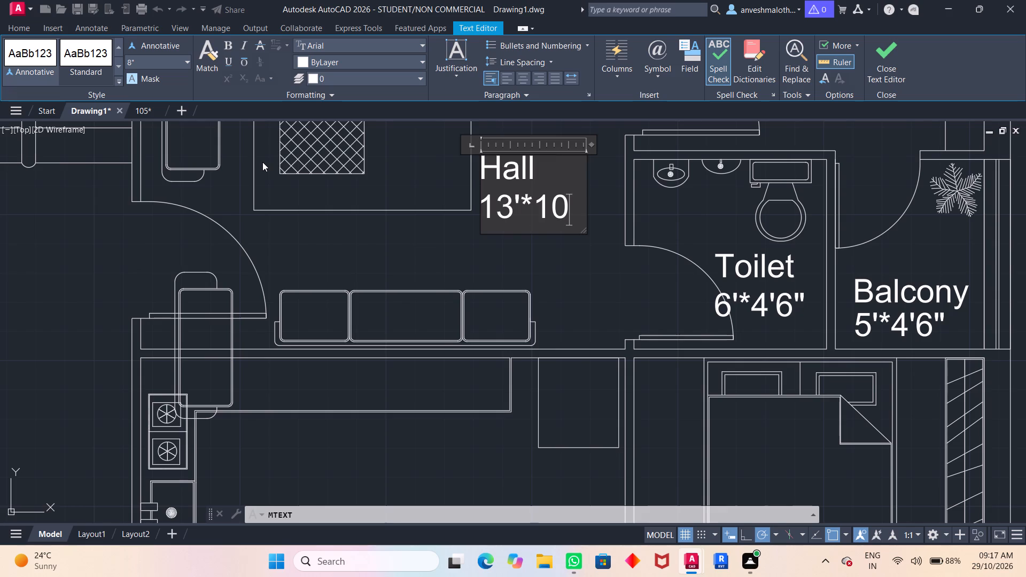
key("apostrophe")
key("Escape")
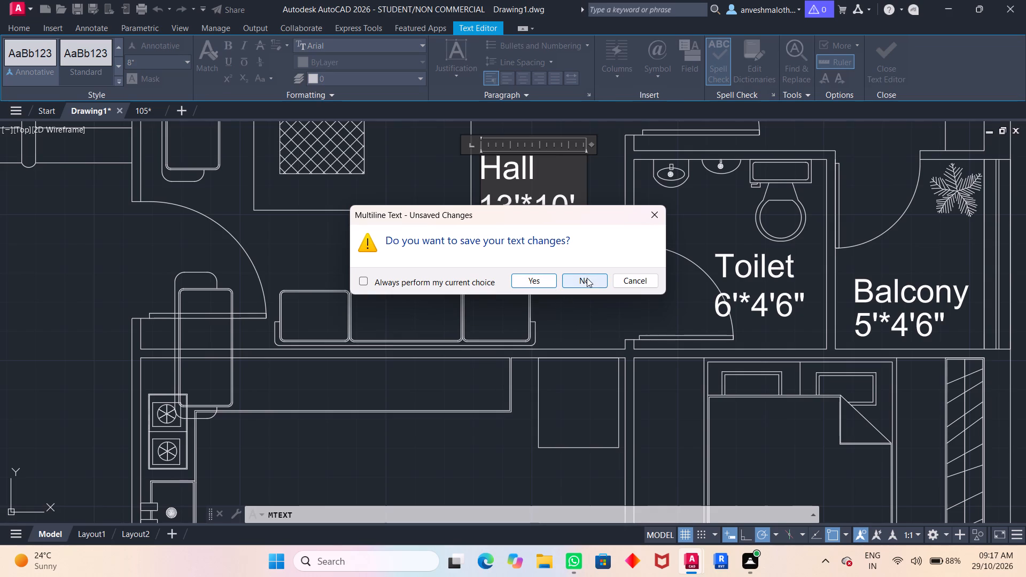
left_click(656, 213)
scroll(569, 252, "down", 1)
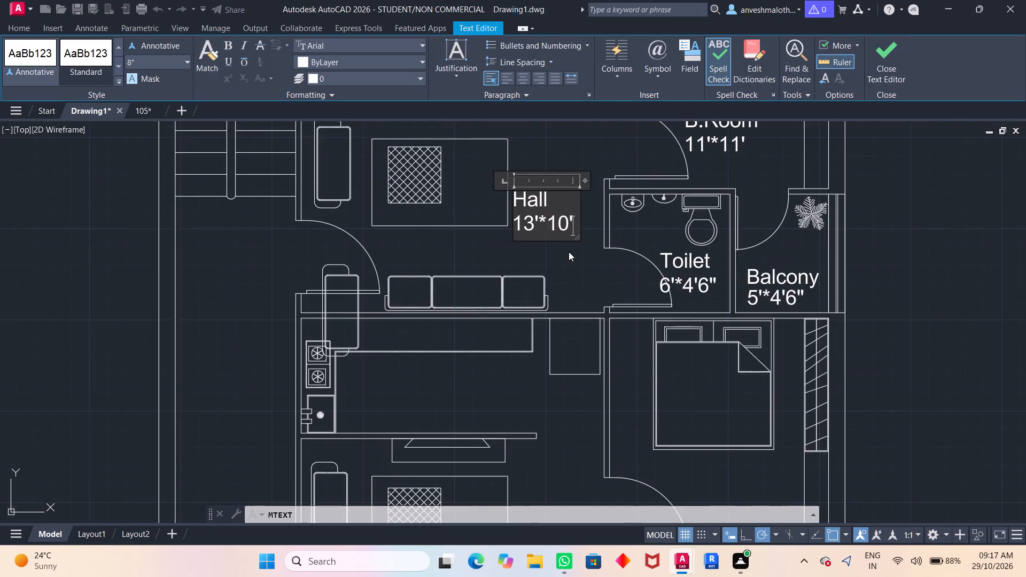
scroll(570, 248, "down", 2)
left_click(762, 264)
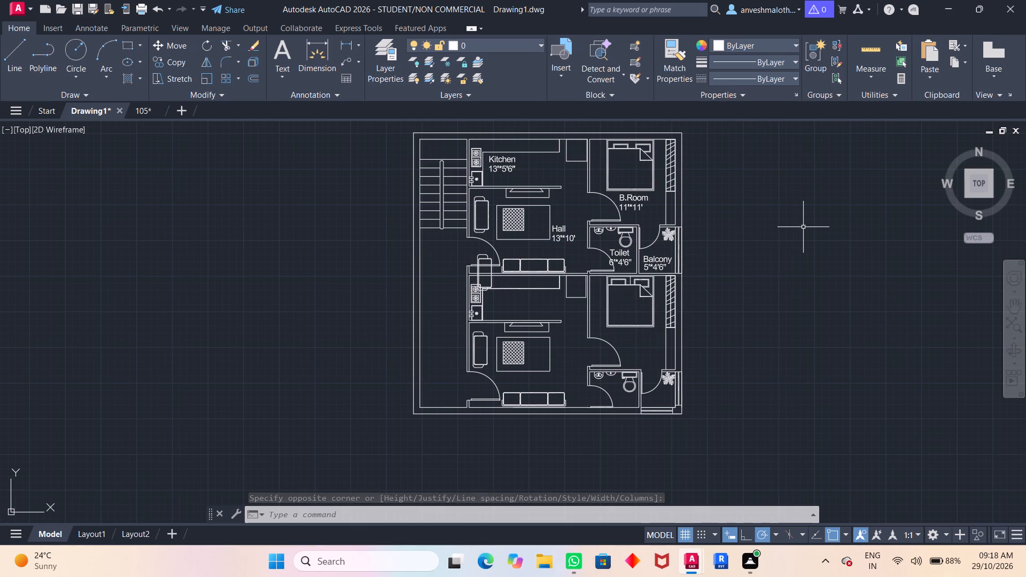
Copy the upper unit's Kitchen, B.Room, Balcony, Toilet and Hall labels together into the matching rooms of the lower unit.
left_click(511, 164)
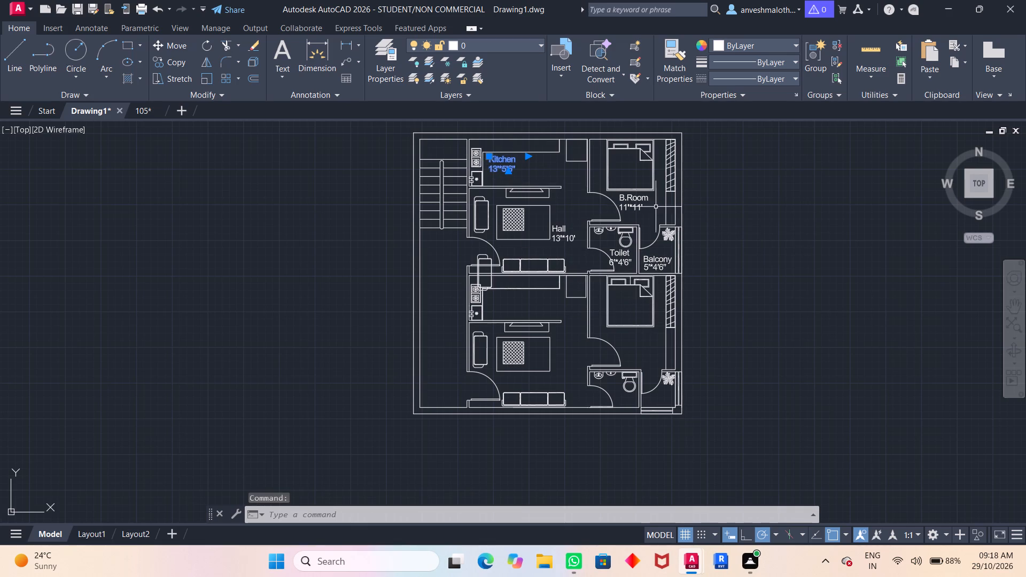
left_click(640, 200)
left_click(662, 261)
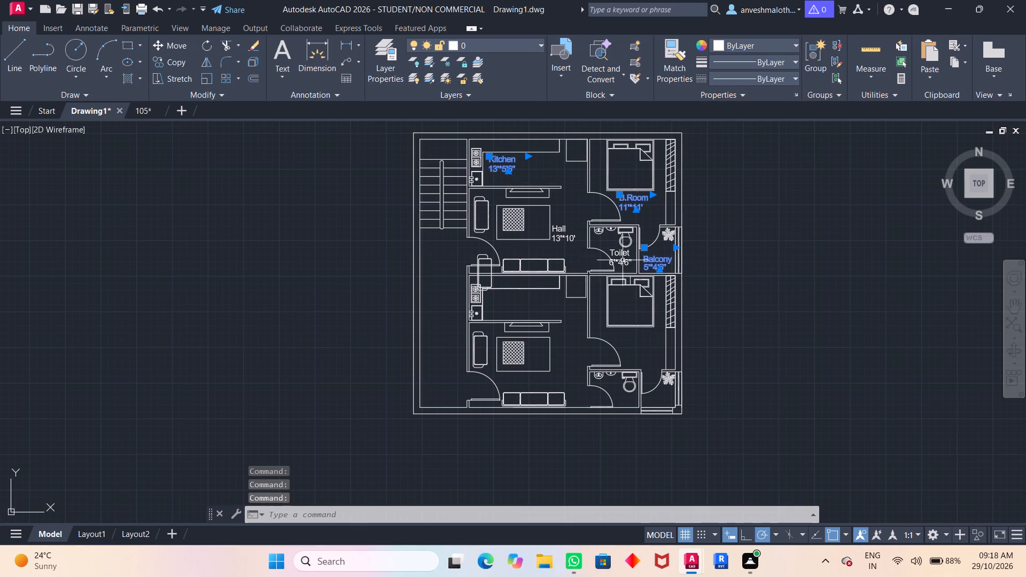
left_click(628, 260)
left_click(570, 232)
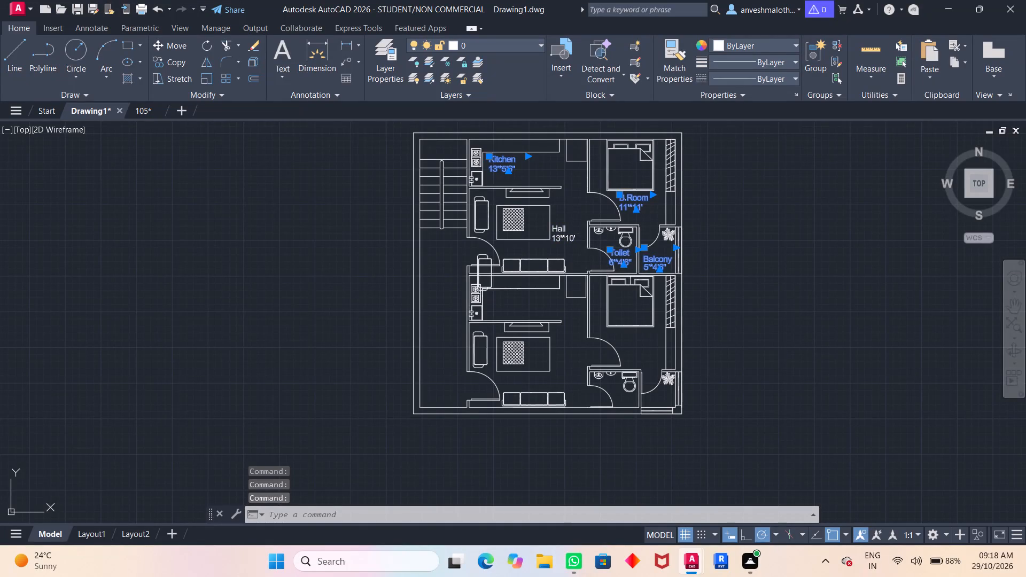
left_click(563, 236)
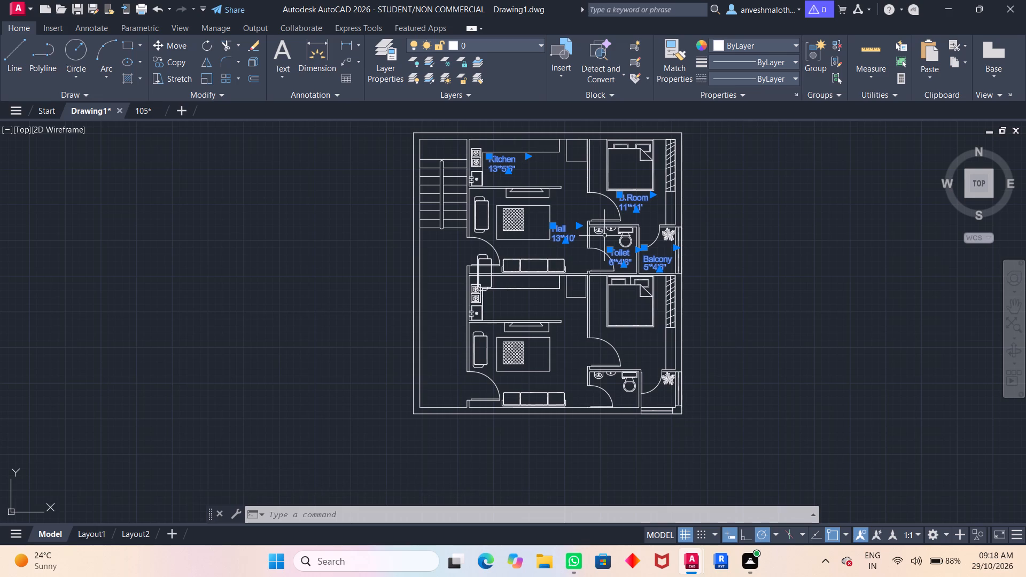
key("ctrl+c")
key("ctrl+v")
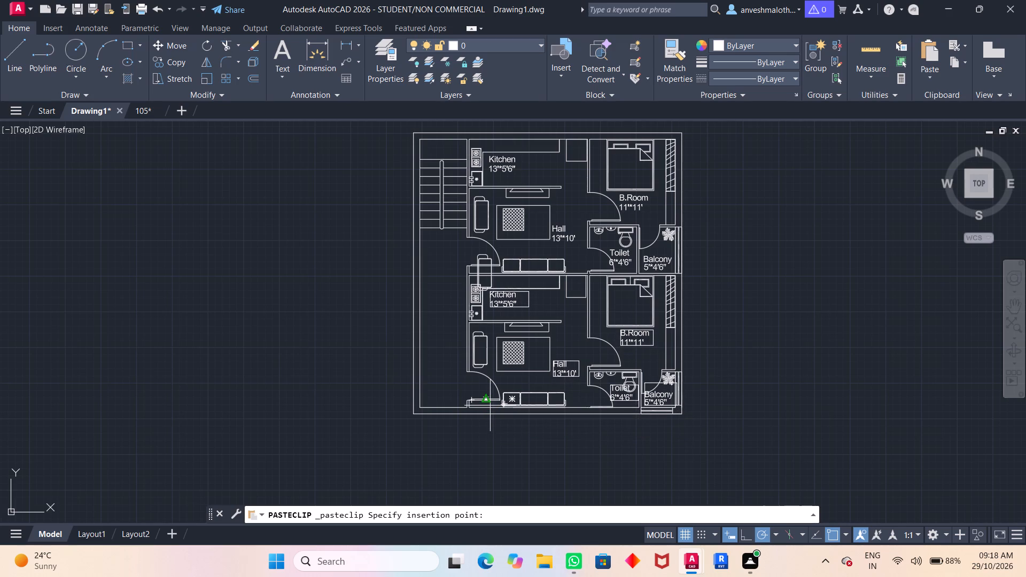
left_click(490, 406)
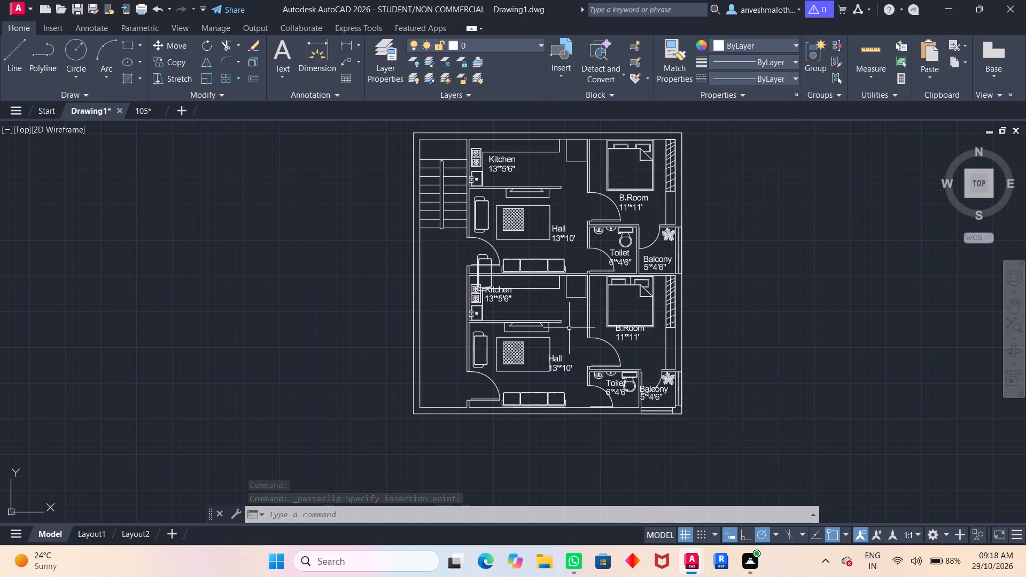
Move the lower unit's Kitchen label into the clear floor space between the counter and the living room wall.
scroll(579, 325, "up", 2)
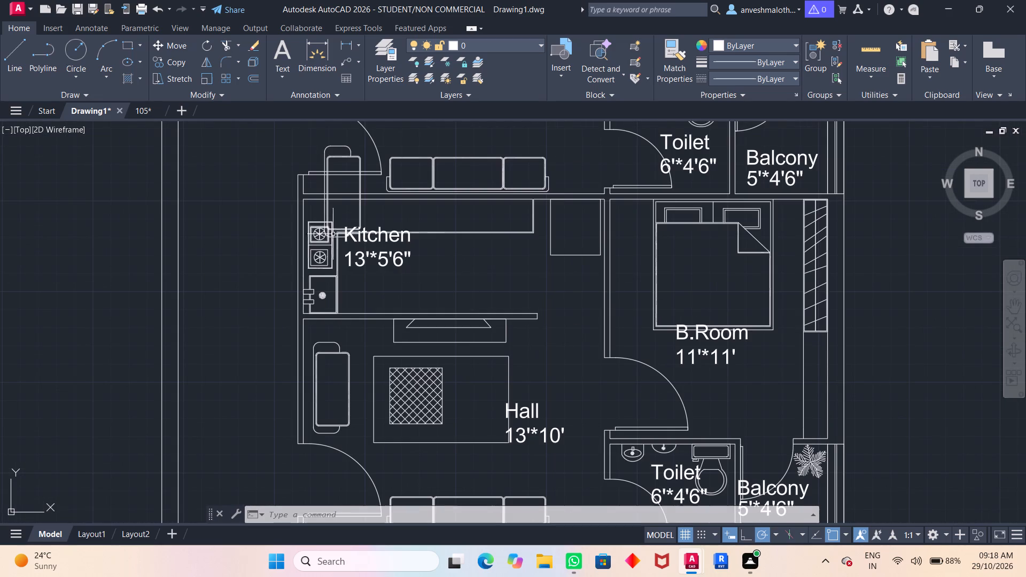
left_click(351, 251)
left_click_drag(344, 228, 387, 247)
left_click(386, 247)
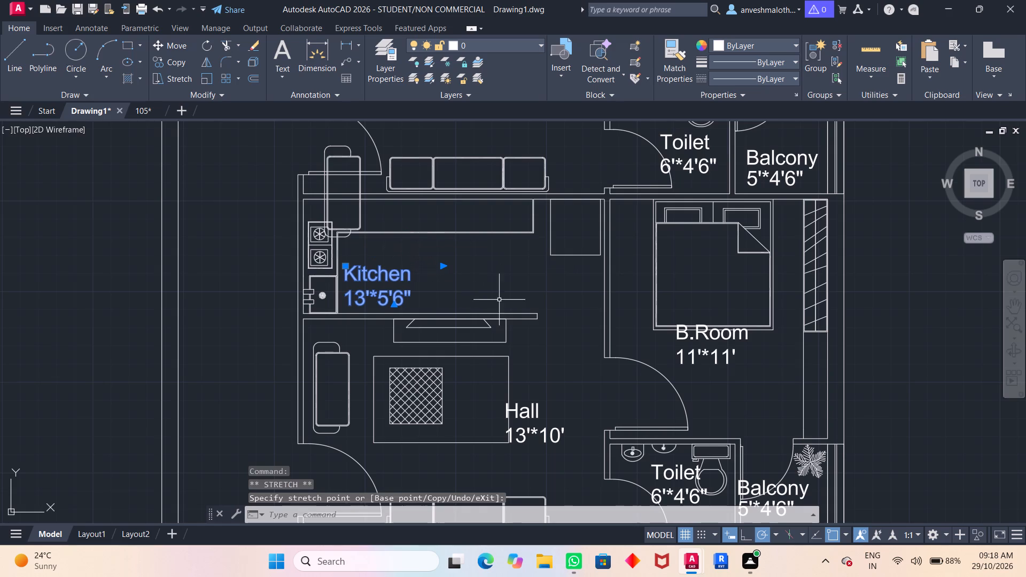
left_click_drag(347, 266, 375, 252)
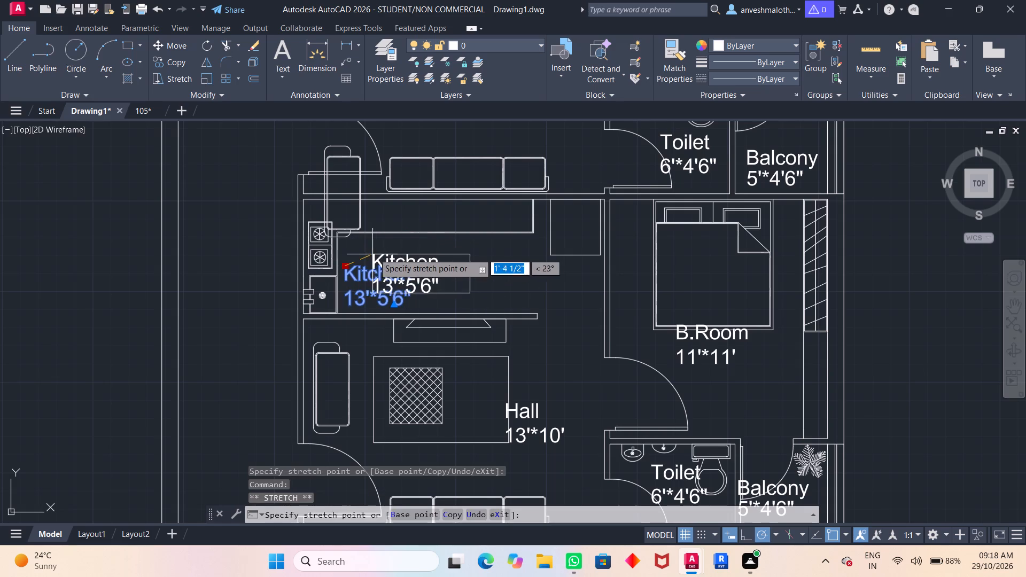
left_click_drag(375, 252, 376, 252)
scroll(373, 253, "up", 2)
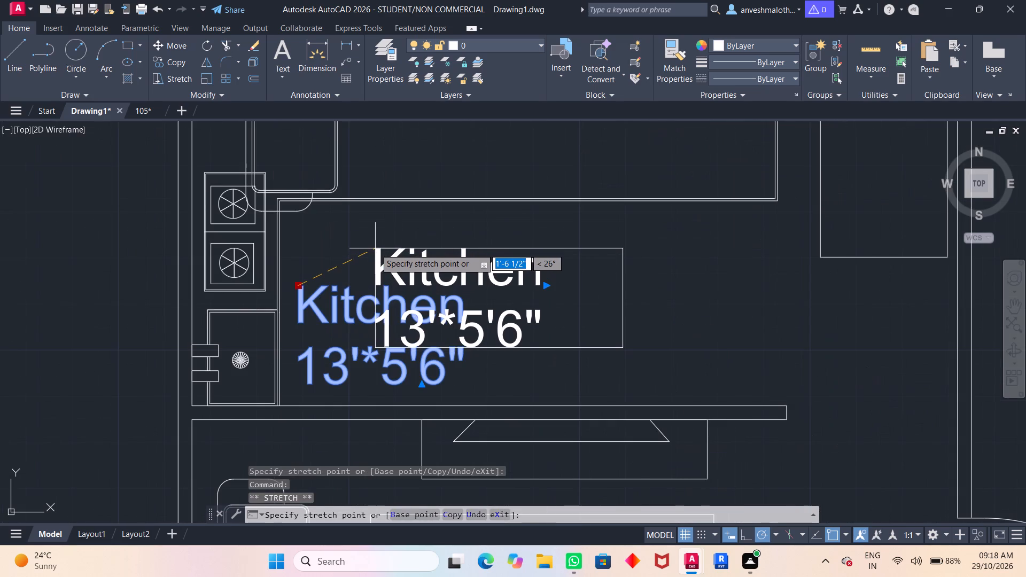
left_click(375, 248)
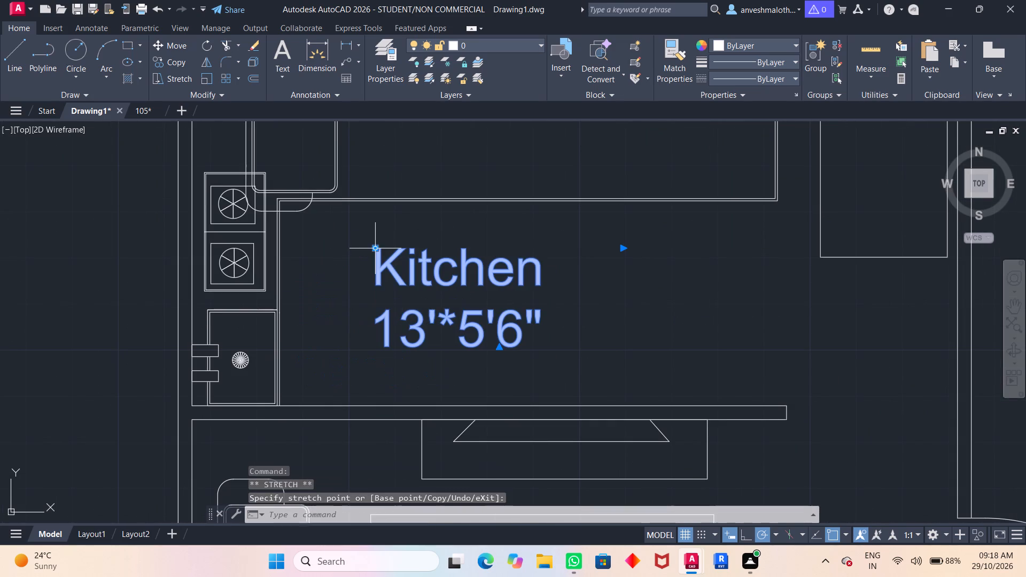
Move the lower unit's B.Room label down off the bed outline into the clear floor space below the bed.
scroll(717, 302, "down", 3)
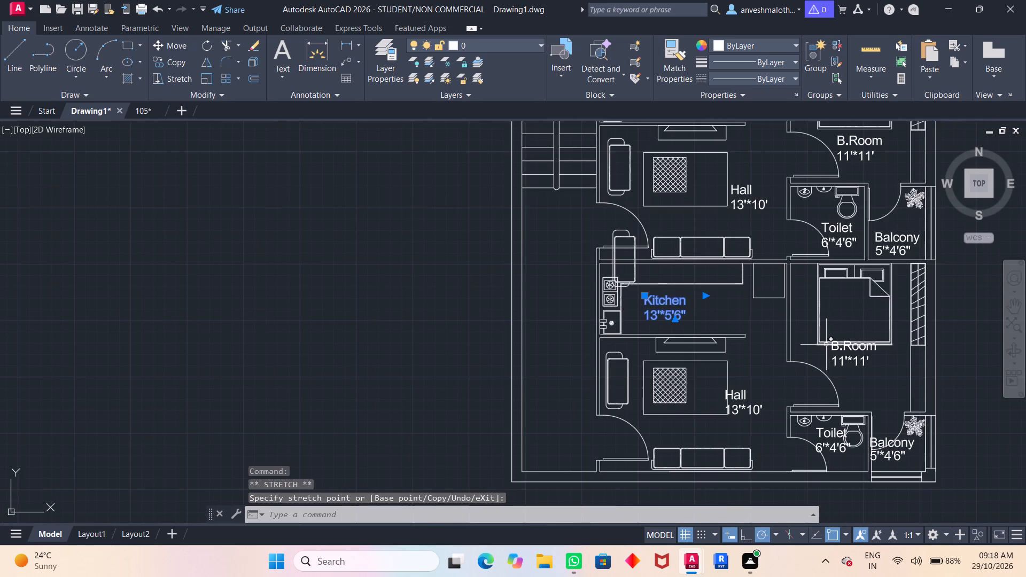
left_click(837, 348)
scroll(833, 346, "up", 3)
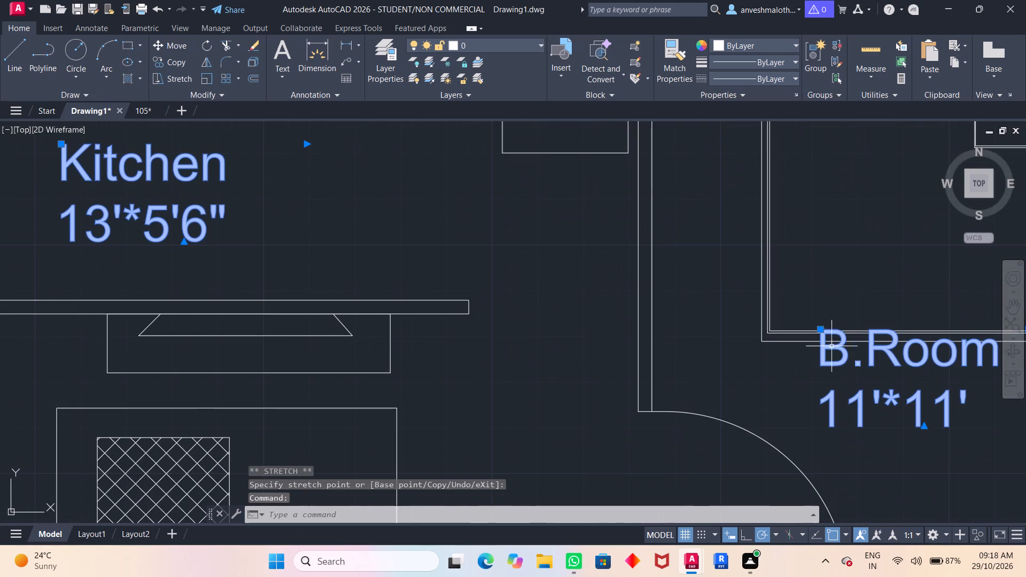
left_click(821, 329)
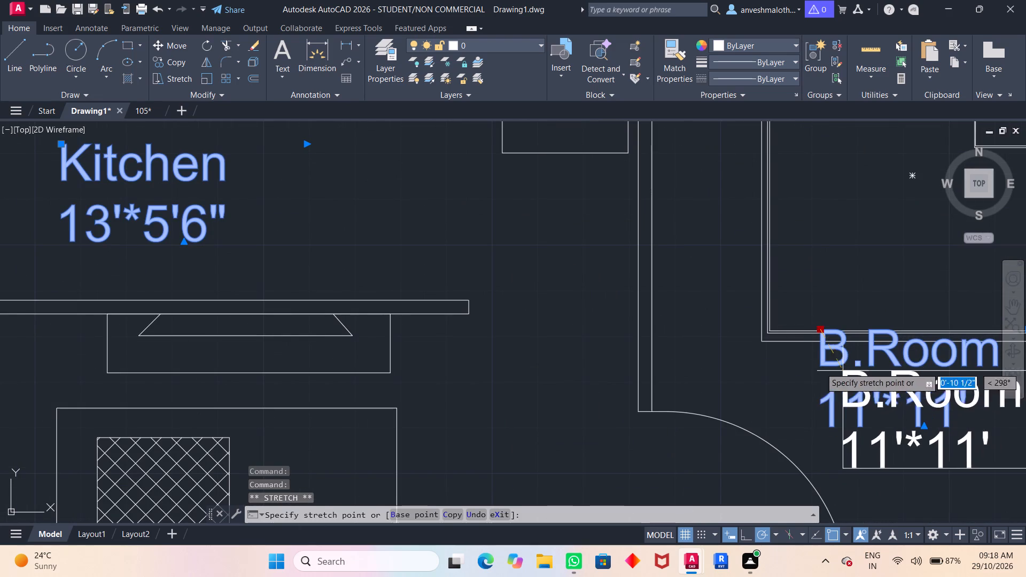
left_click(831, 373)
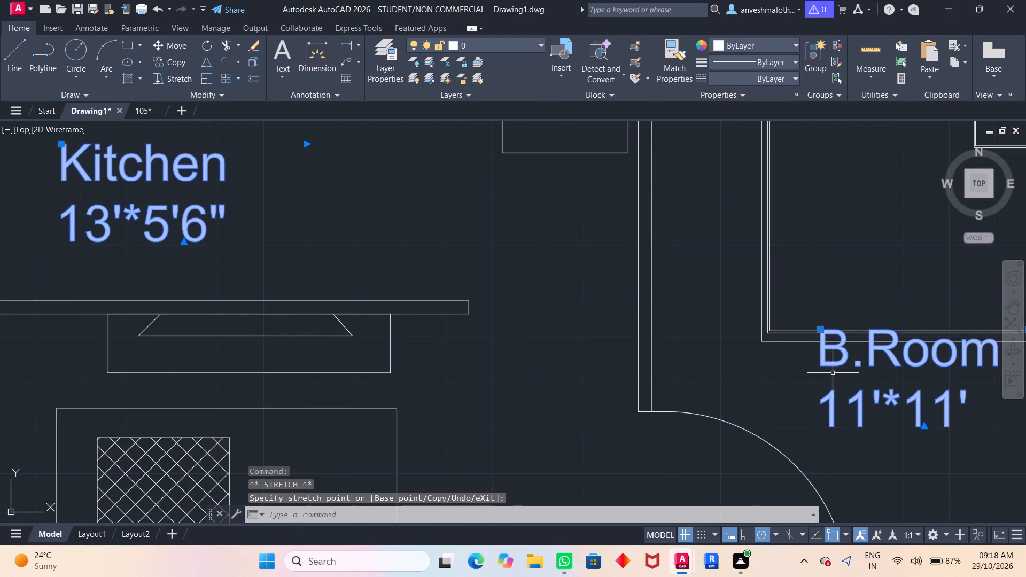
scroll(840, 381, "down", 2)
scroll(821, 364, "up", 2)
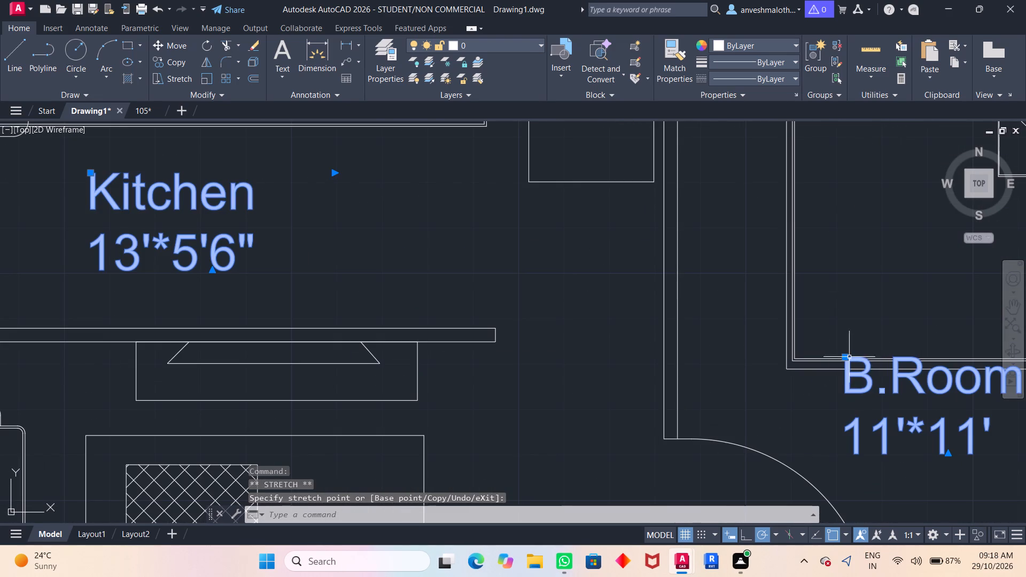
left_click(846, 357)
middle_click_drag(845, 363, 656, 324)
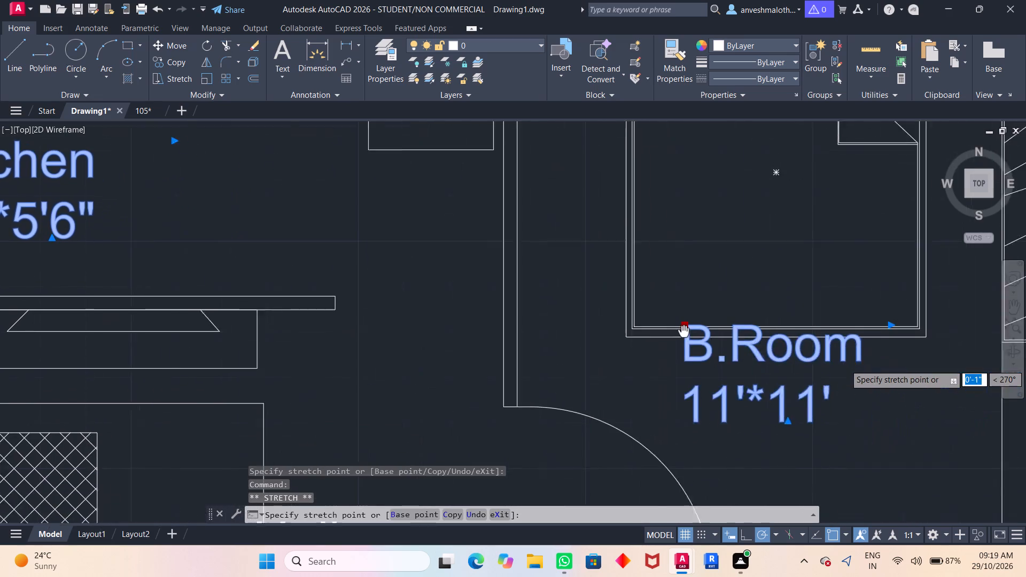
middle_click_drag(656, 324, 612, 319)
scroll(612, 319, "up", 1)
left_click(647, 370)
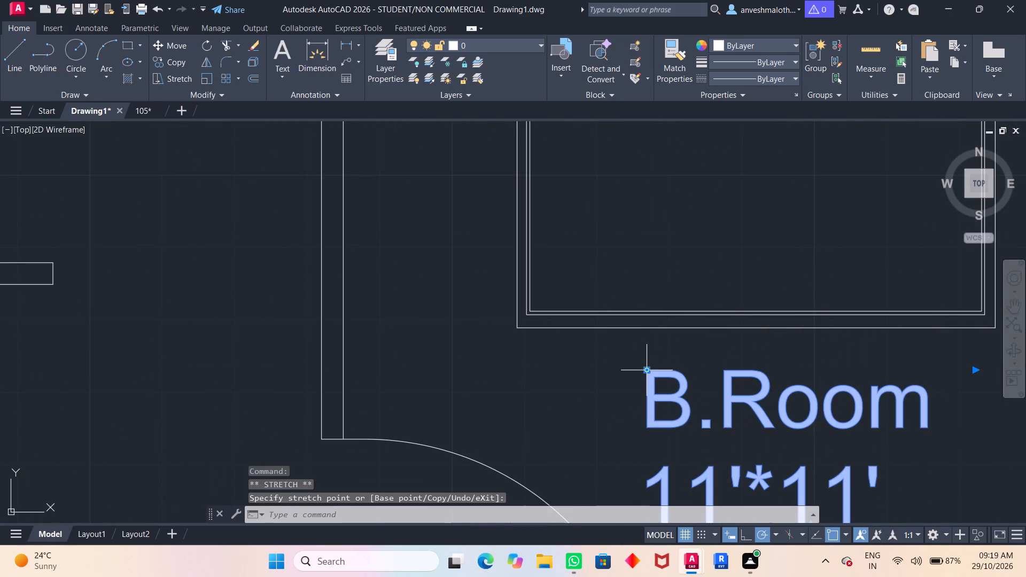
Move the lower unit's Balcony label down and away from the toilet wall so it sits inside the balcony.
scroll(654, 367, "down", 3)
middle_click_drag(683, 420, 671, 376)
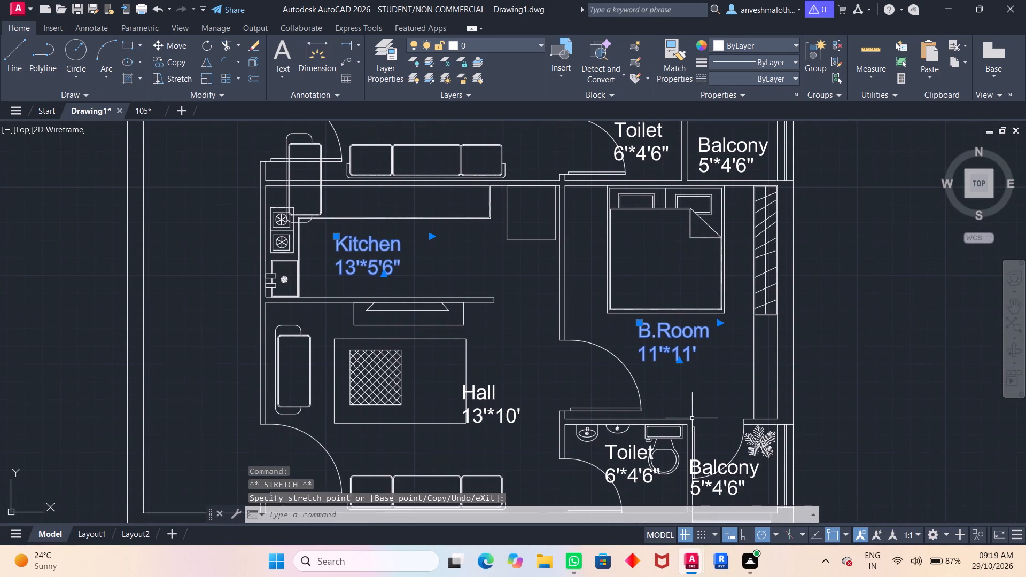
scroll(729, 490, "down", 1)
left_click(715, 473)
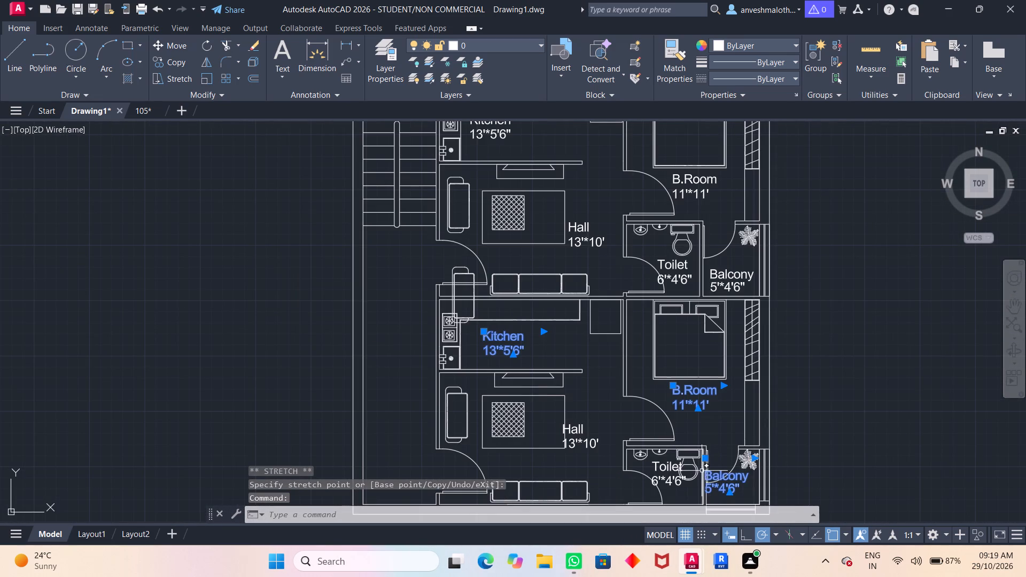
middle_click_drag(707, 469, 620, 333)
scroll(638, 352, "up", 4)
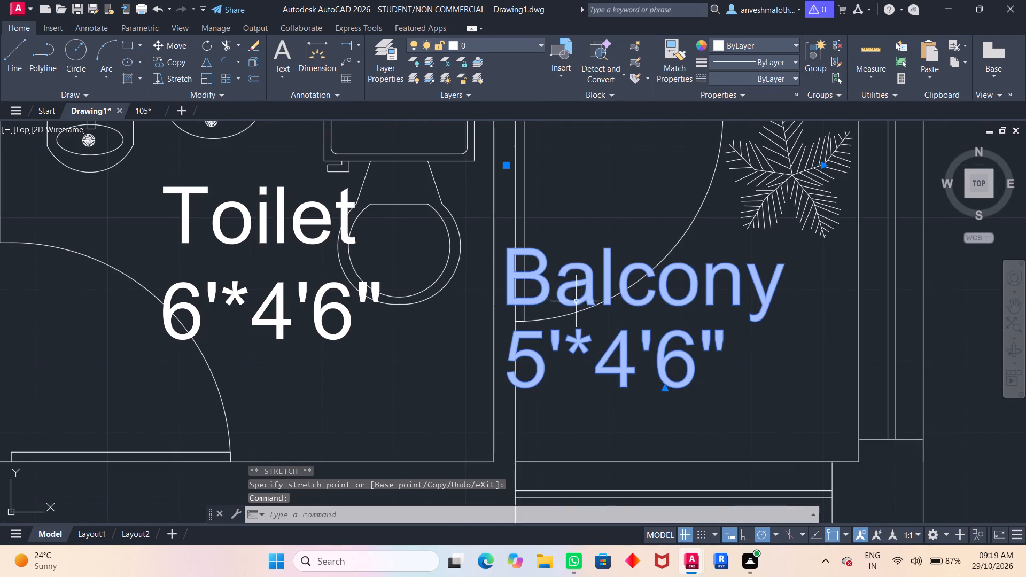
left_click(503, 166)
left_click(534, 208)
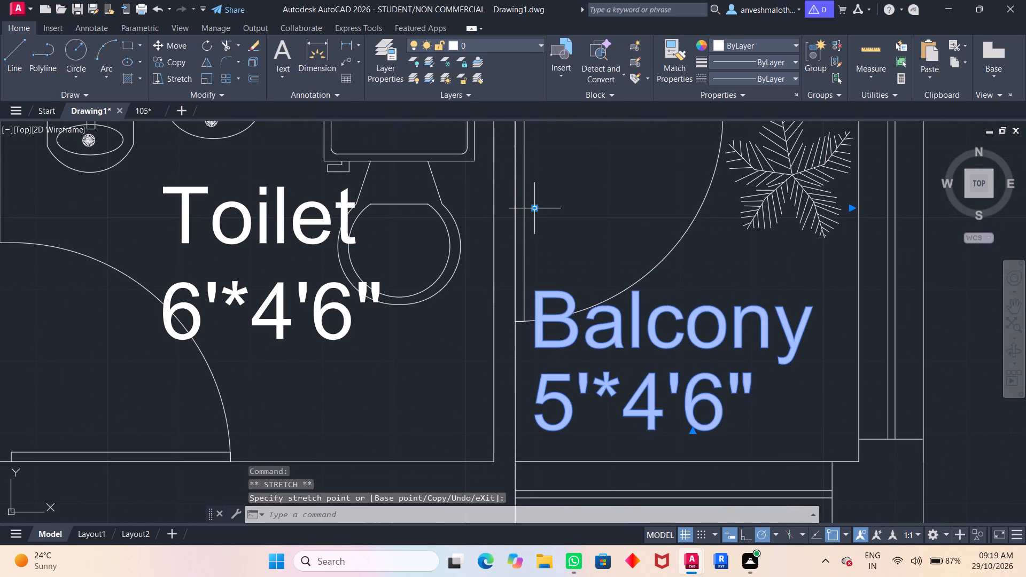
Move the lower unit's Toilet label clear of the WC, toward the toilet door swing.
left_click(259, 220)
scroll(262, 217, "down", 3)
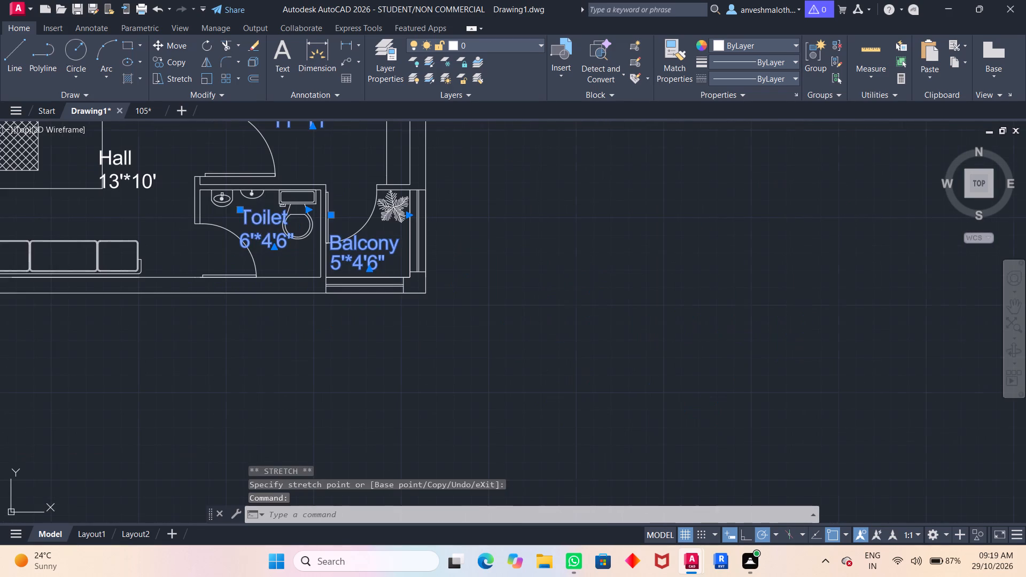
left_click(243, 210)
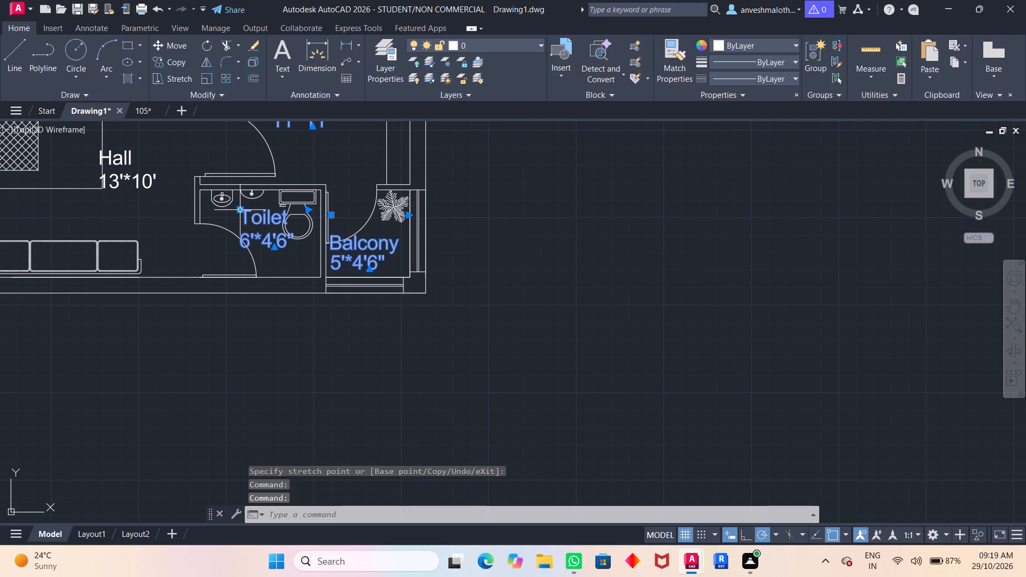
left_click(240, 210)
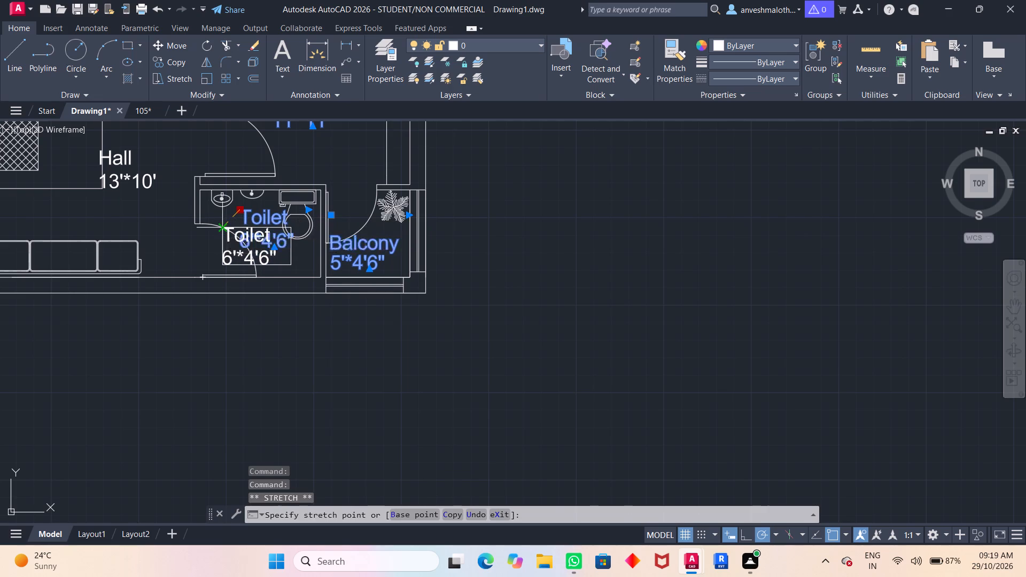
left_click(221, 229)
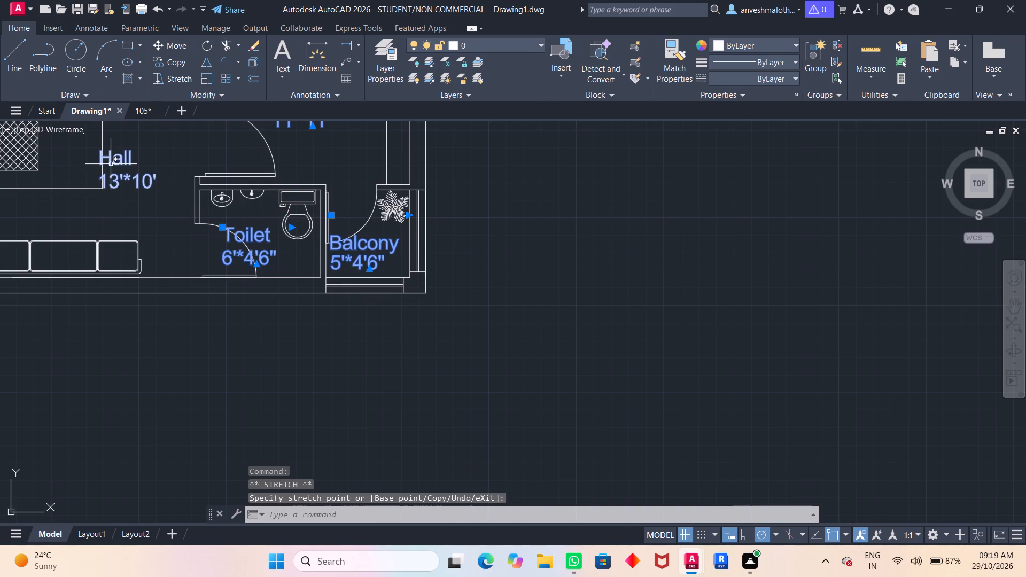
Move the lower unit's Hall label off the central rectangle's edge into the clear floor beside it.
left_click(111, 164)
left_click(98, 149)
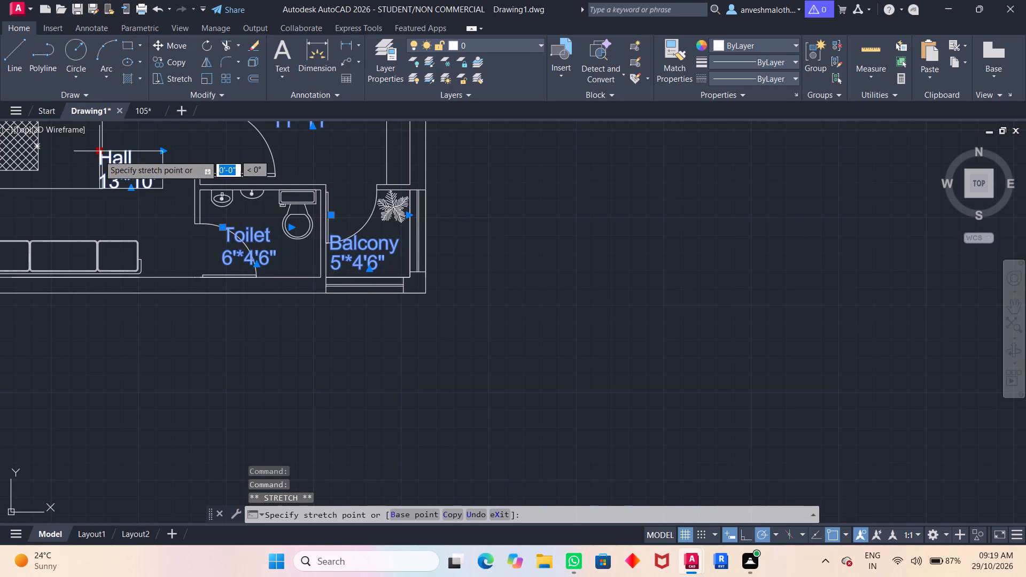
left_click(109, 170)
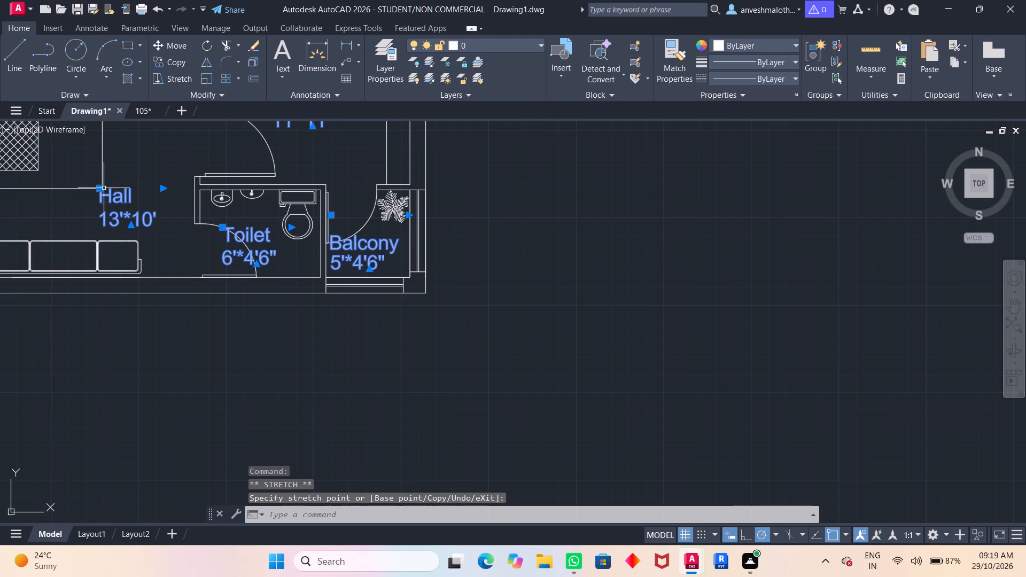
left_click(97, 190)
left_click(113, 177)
Delete the stray armchair copy straddling the wall above the lower kitchen, together with the still-selected lower-unit room labels.
scroll(183, 167, "down", 2)
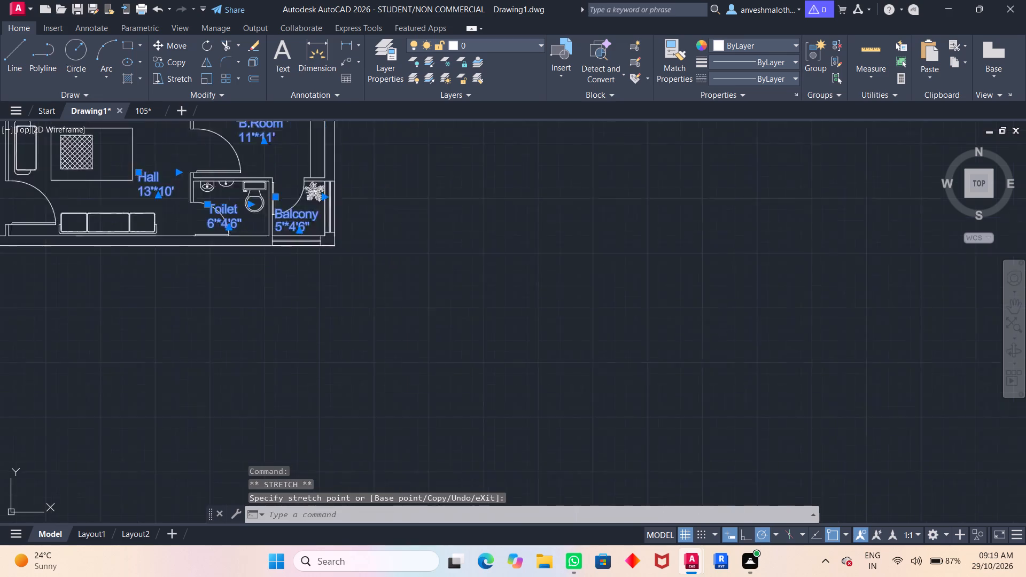
middle_click_drag(186, 199, 327, 319)
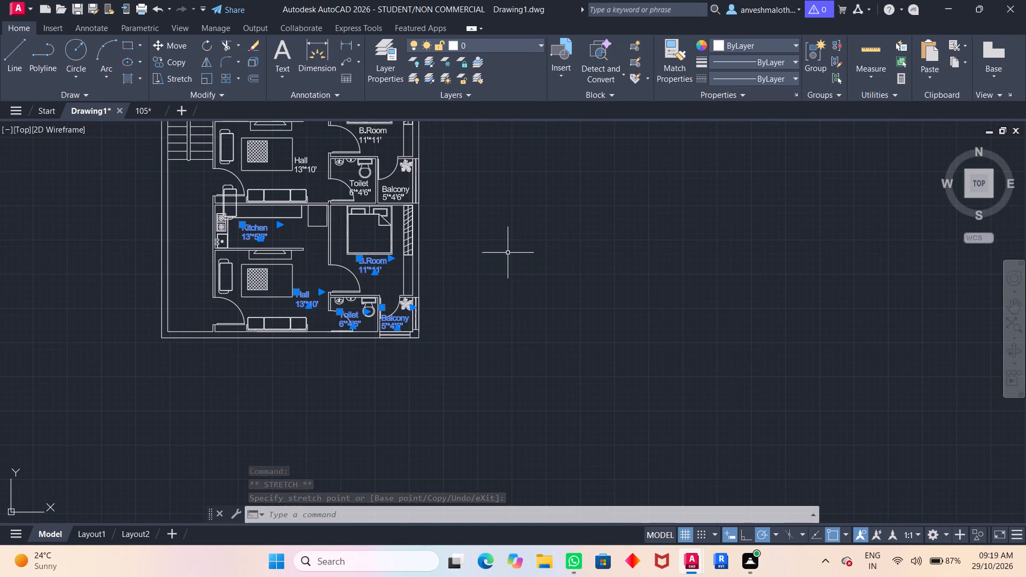
scroll(281, 190, "up", 4)
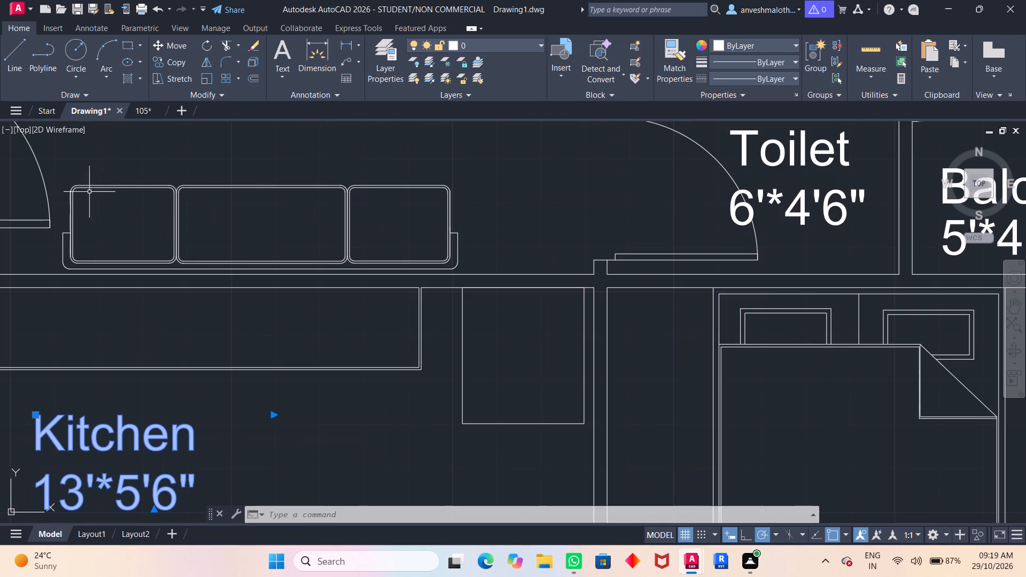
middle_click_drag(29, 178, 479, 88)
scroll(30, 178, "down", 1)
middle_click_drag(463, 151, 448, 197)
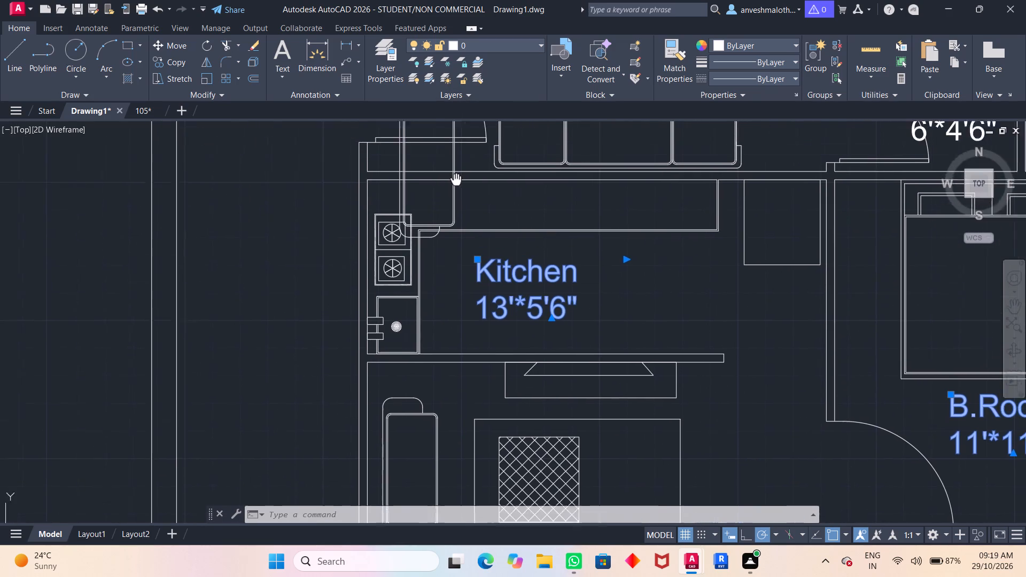
middle_click_drag(448, 197, 443, 209)
left_click(440, 153)
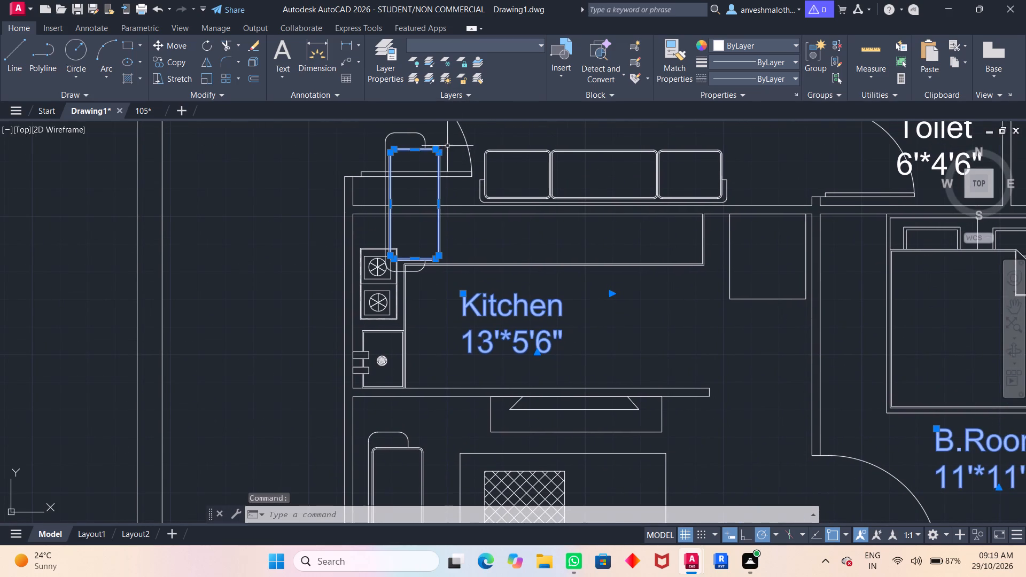
left_click(417, 132)
left_click(425, 137)
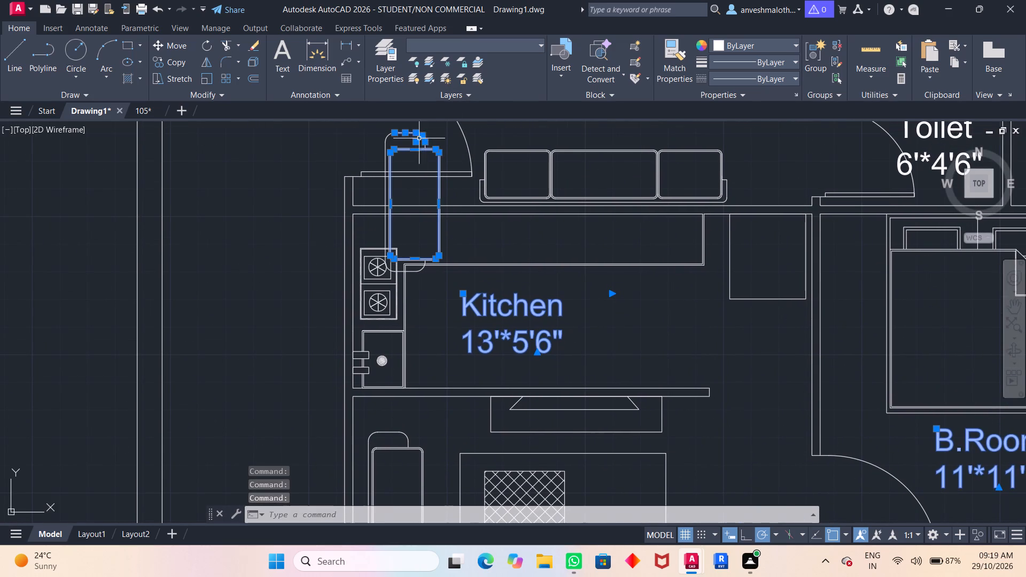
scroll(422, 132, "up", 4)
left_click(188, 159)
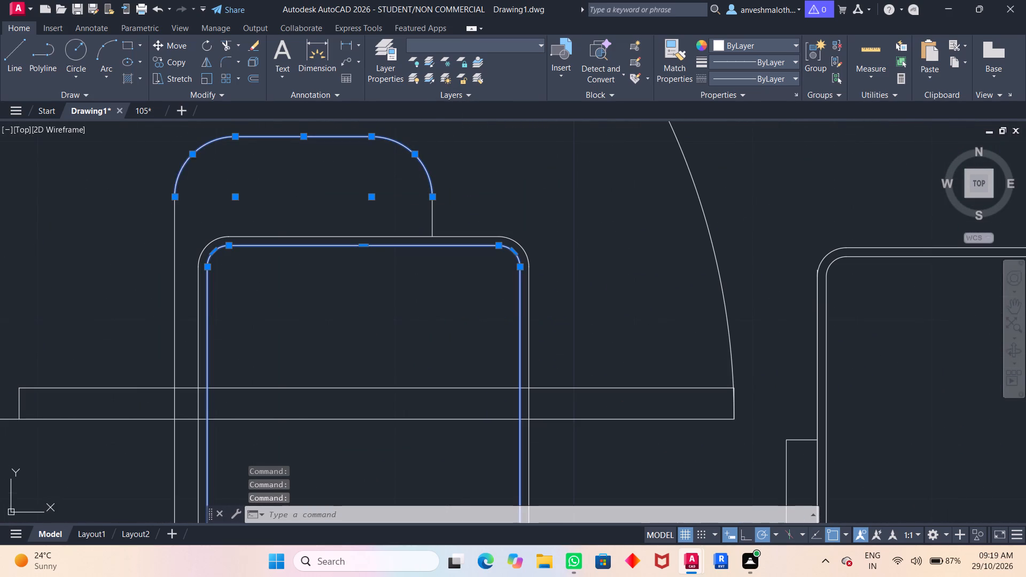
left_click(176, 219)
left_click(281, 237)
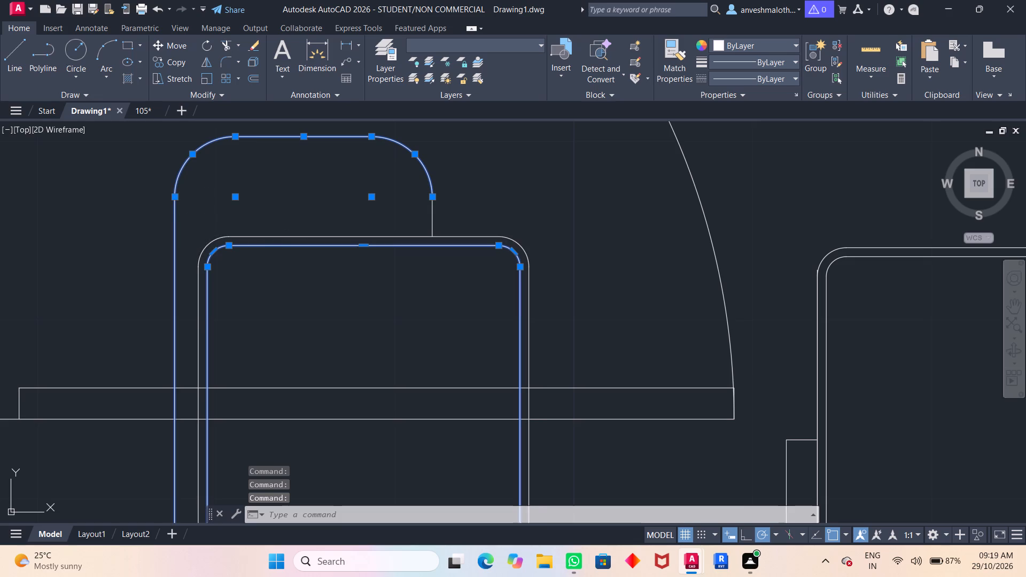
scroll(330, 225, "down", 2)
middle_click_drag(289, 374, 303, 217)
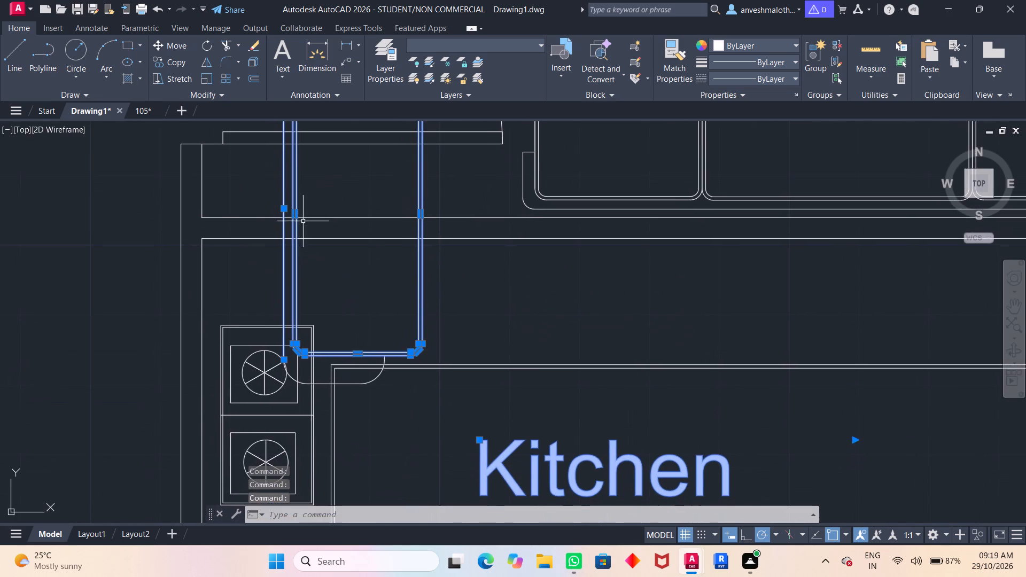
left_click(321, 382)
left_click(375, 379)
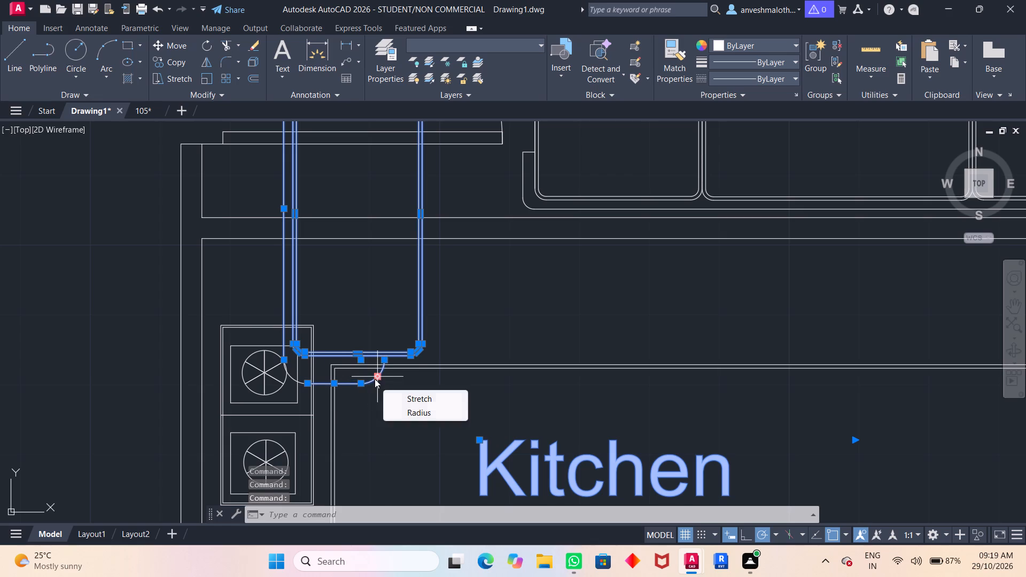
left_click(291, 378)
scroll(432, 278, "down", 2)
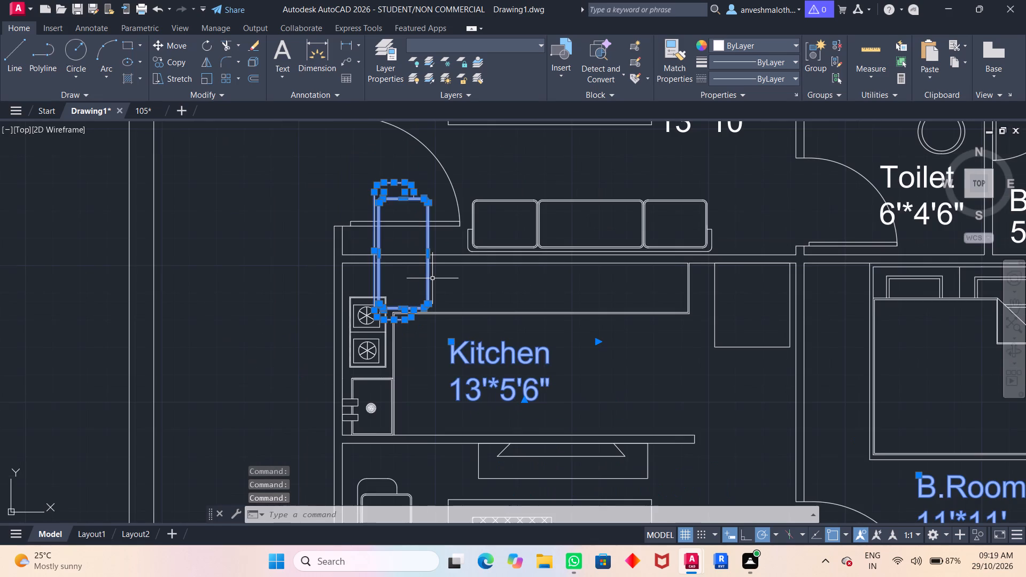
key("Delete")
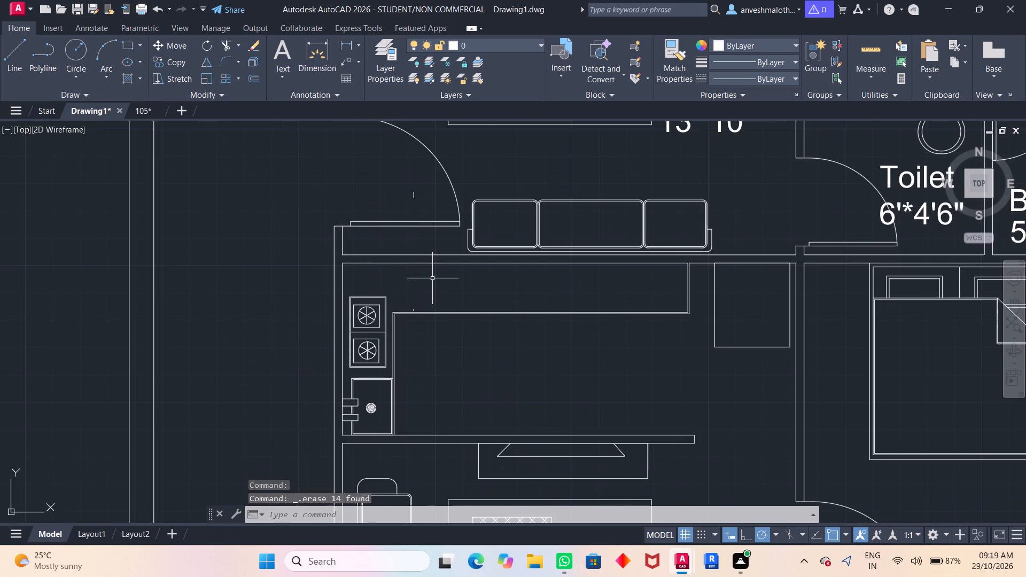
Delete the two short leftover armchair line fragments near the lower kitchen counter and the upper unit's entrance door.
scroll(444, 321, "up", 3)
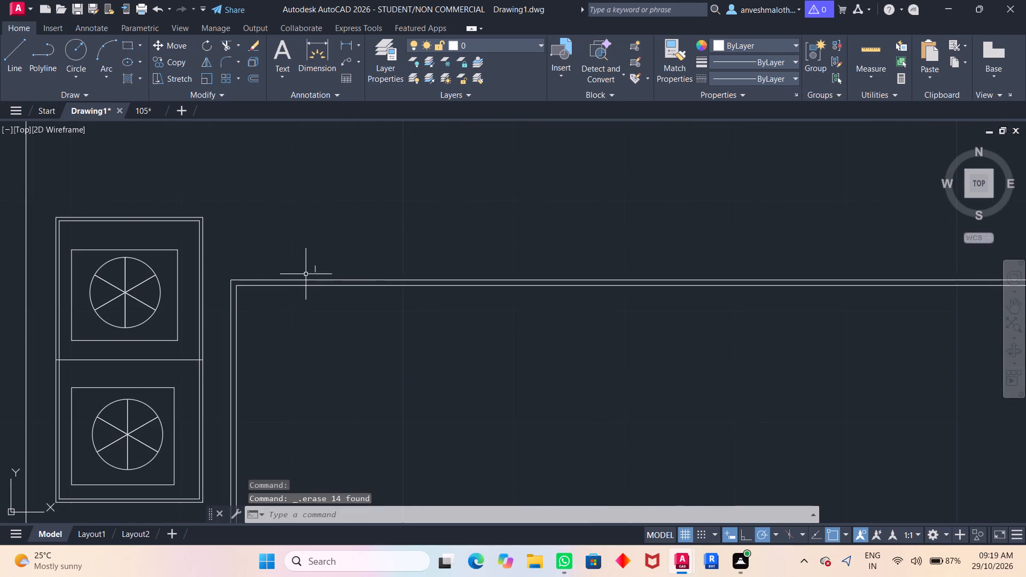
left_click(316, 271)
middle_click_drag(335, 204, 365, 248)
scroll(336, 204, "up", 1)
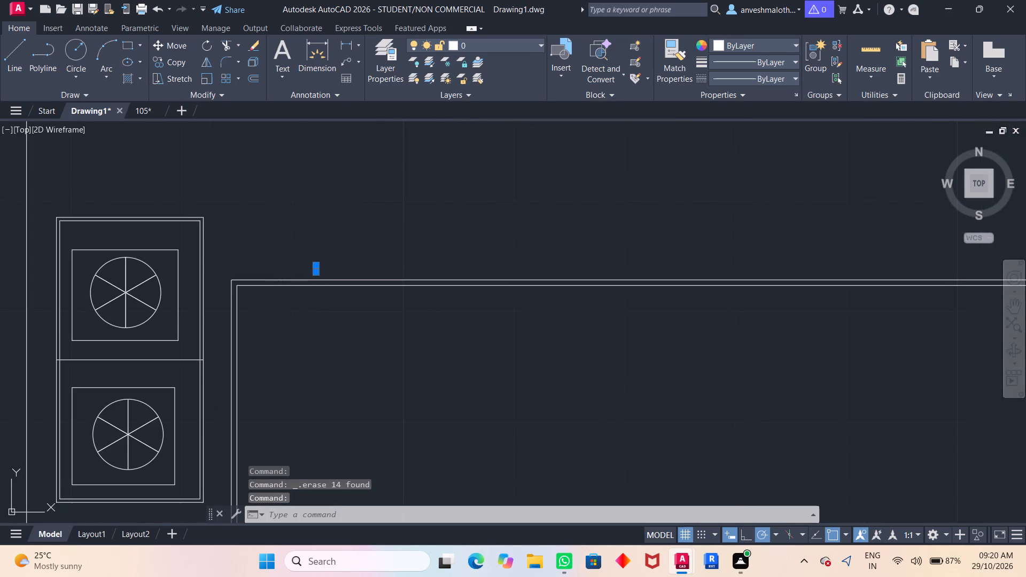
middle_click_drag(365, 248, 416, 368)
scroll(417, 245, "down", 3)
scroll(449, 120, "down", 1)
middle_click_drag(445, 149, 419, 253)
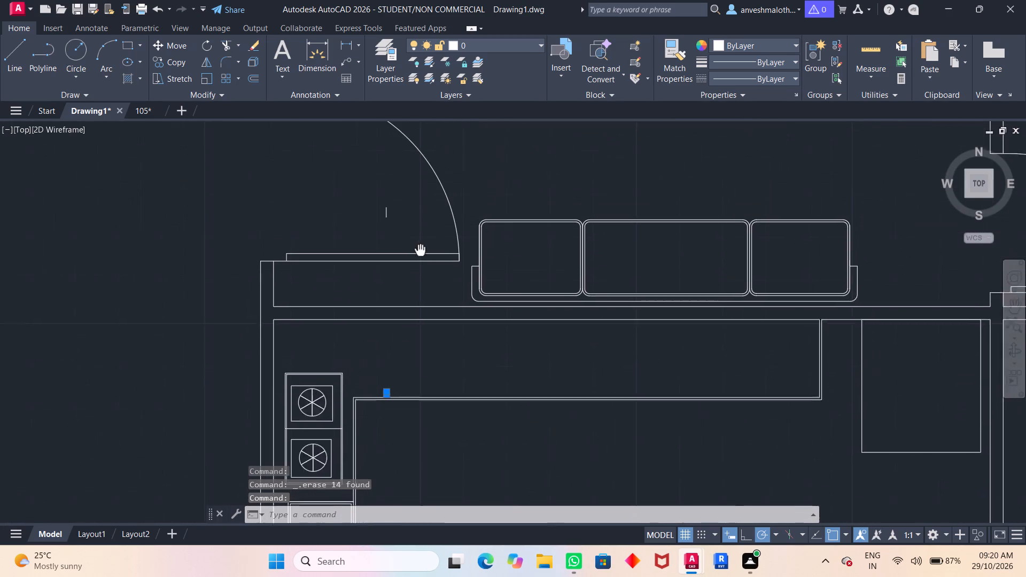
left_click(383, 223)
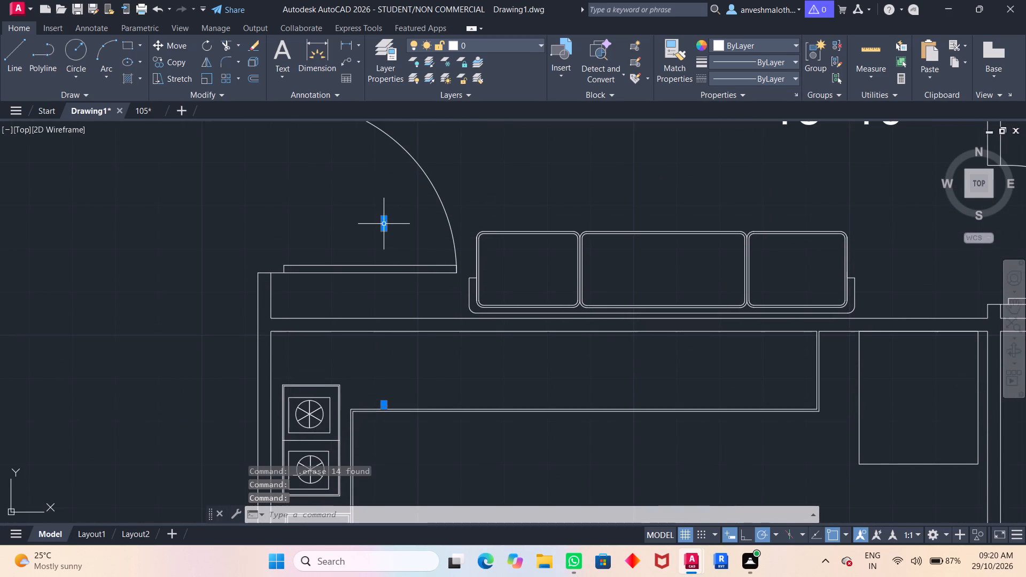
key("Delete")
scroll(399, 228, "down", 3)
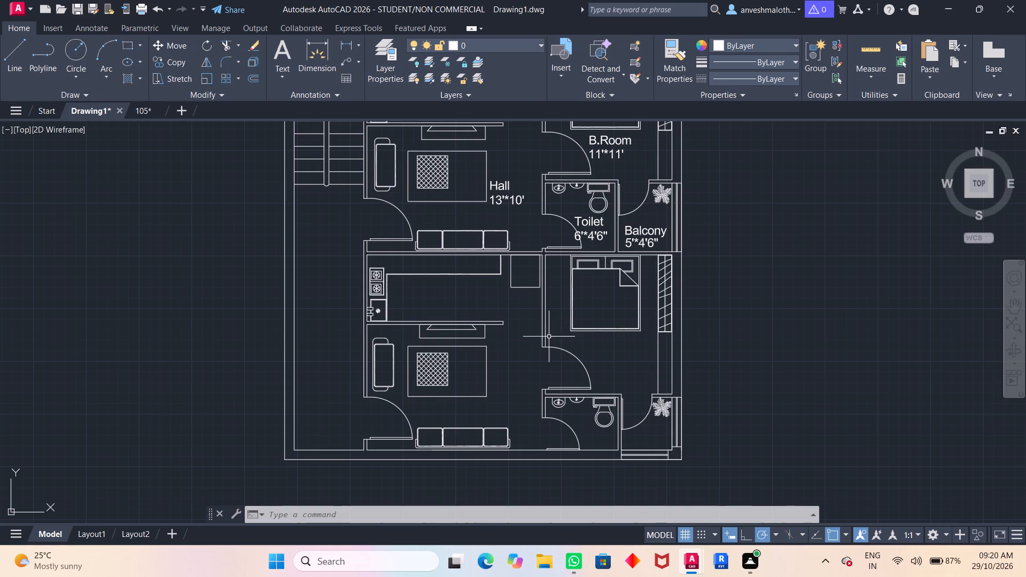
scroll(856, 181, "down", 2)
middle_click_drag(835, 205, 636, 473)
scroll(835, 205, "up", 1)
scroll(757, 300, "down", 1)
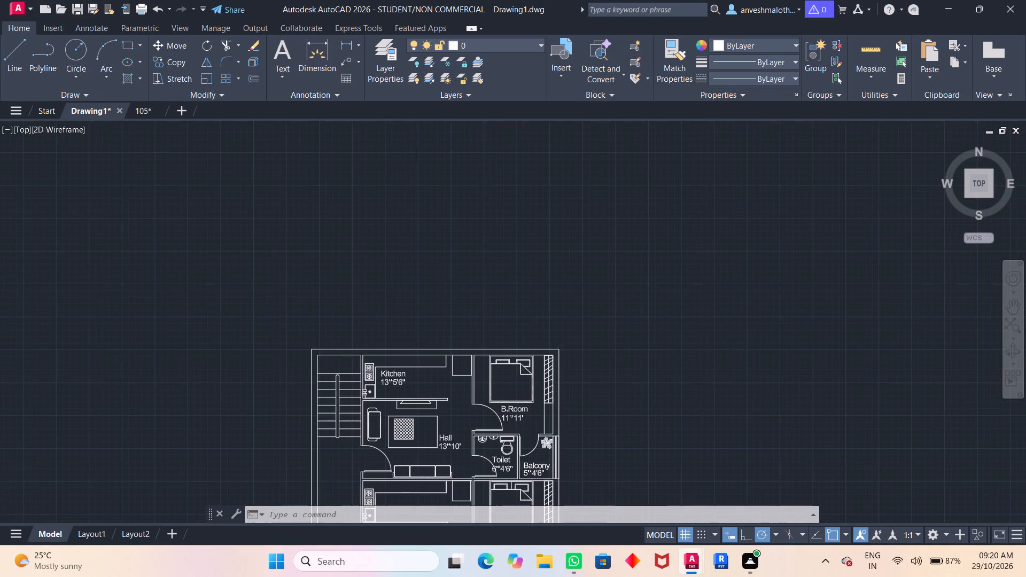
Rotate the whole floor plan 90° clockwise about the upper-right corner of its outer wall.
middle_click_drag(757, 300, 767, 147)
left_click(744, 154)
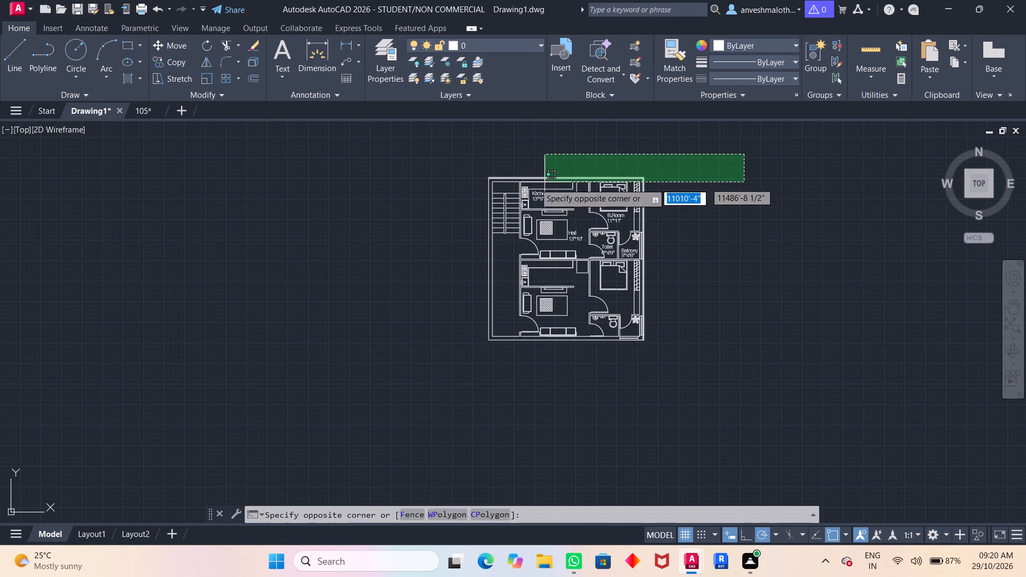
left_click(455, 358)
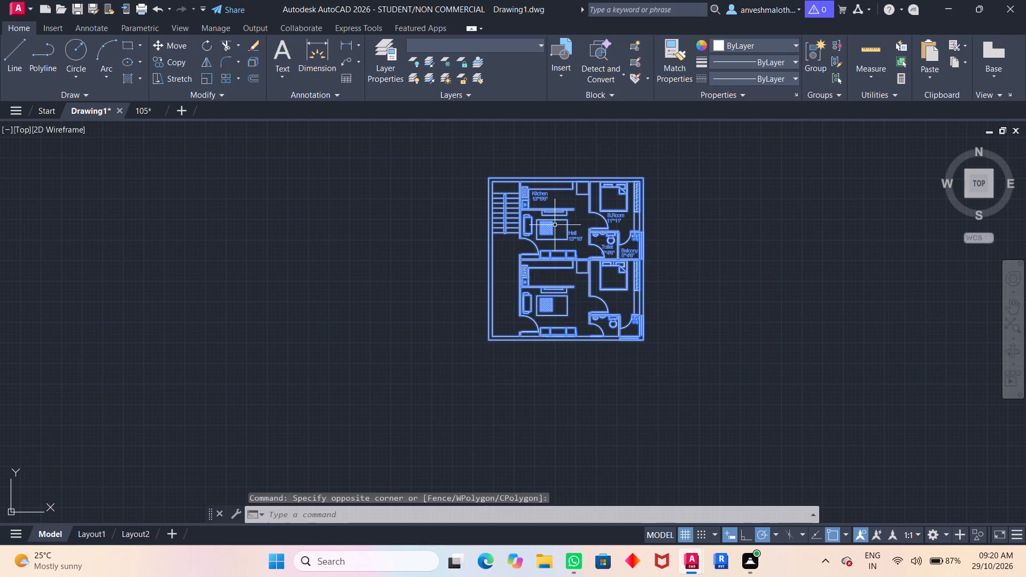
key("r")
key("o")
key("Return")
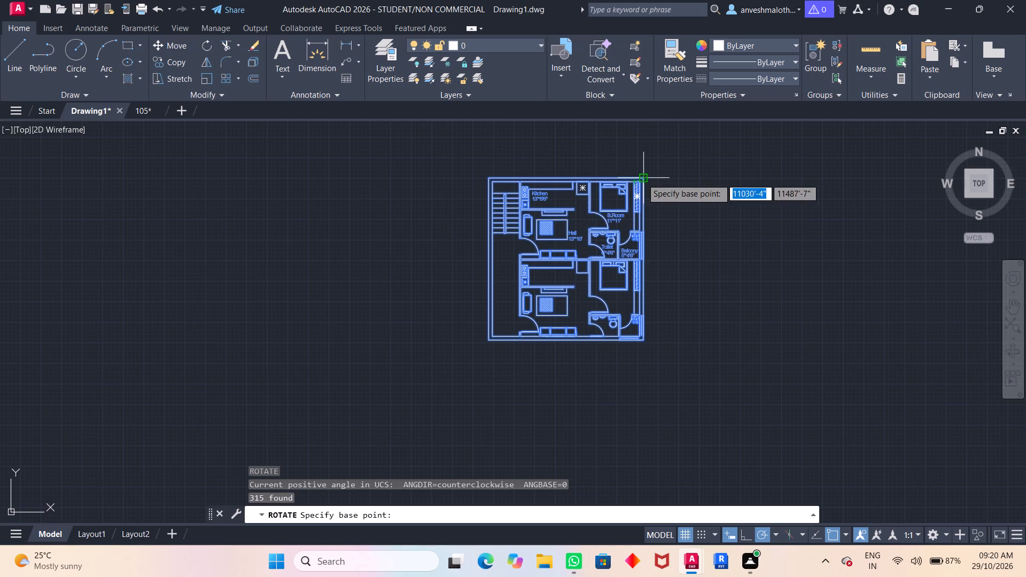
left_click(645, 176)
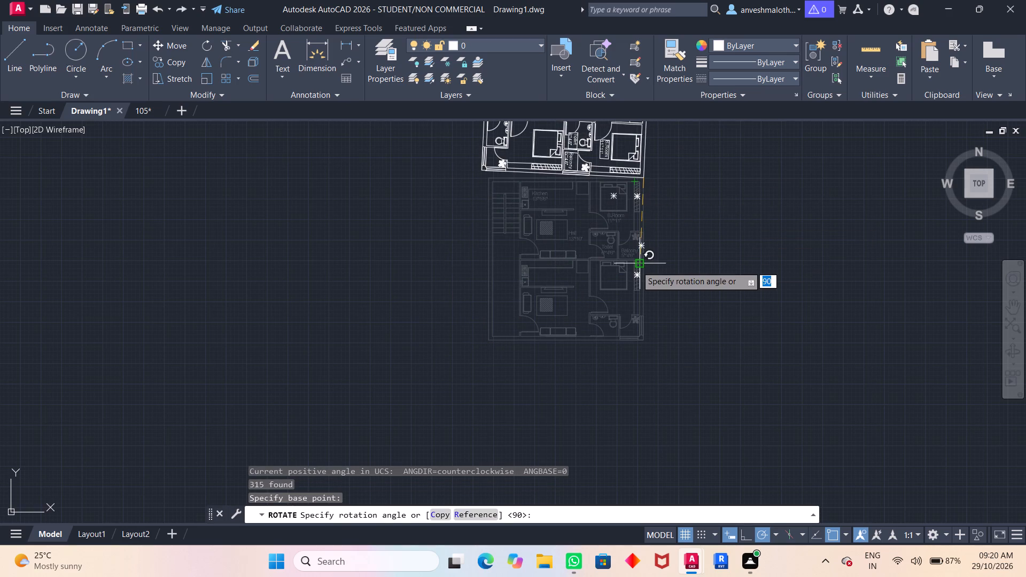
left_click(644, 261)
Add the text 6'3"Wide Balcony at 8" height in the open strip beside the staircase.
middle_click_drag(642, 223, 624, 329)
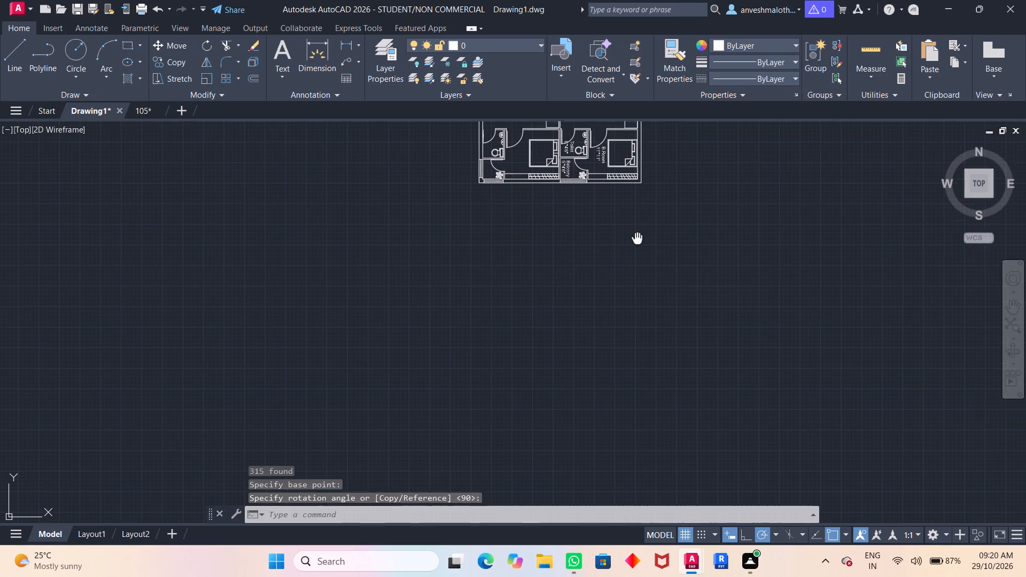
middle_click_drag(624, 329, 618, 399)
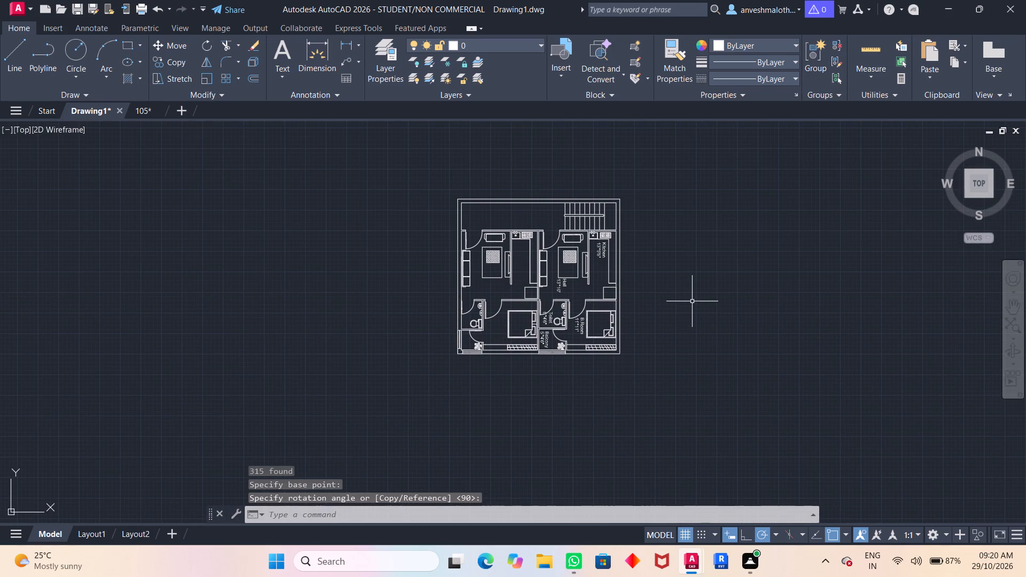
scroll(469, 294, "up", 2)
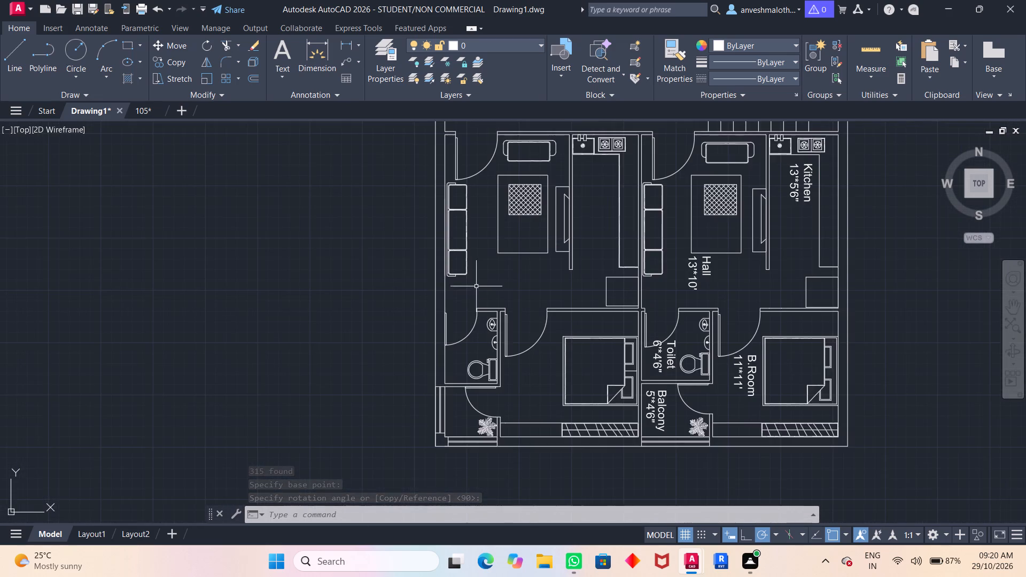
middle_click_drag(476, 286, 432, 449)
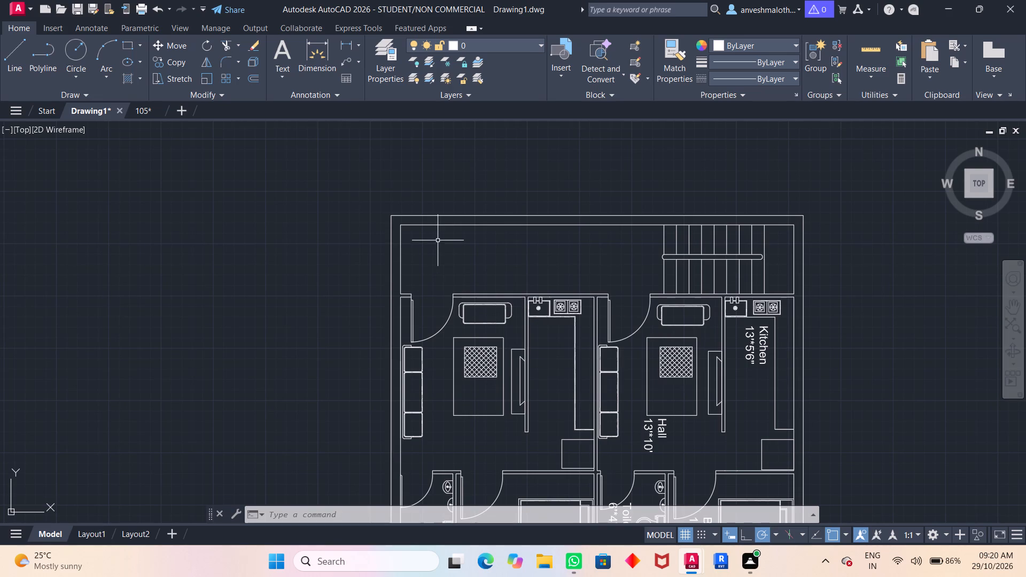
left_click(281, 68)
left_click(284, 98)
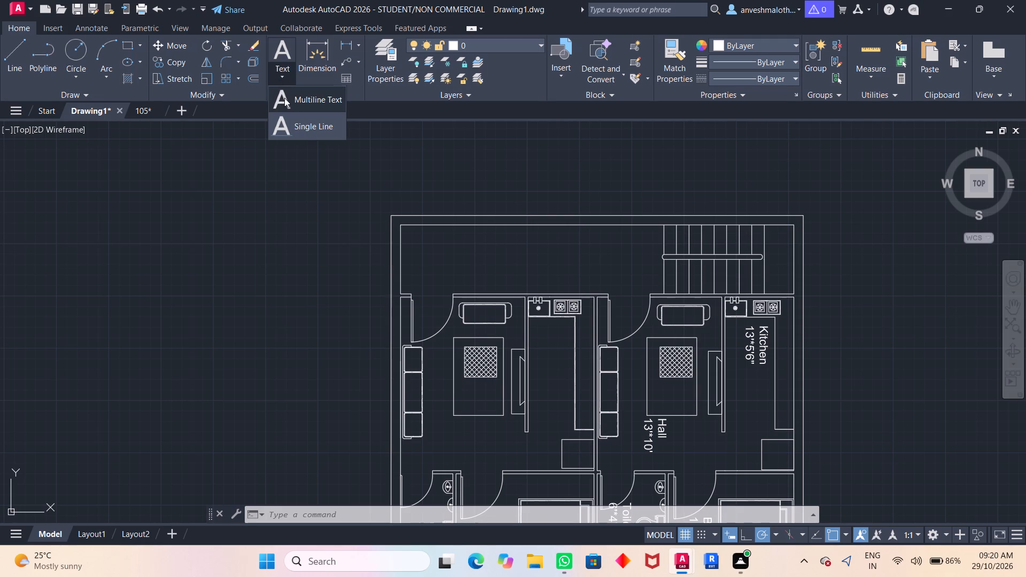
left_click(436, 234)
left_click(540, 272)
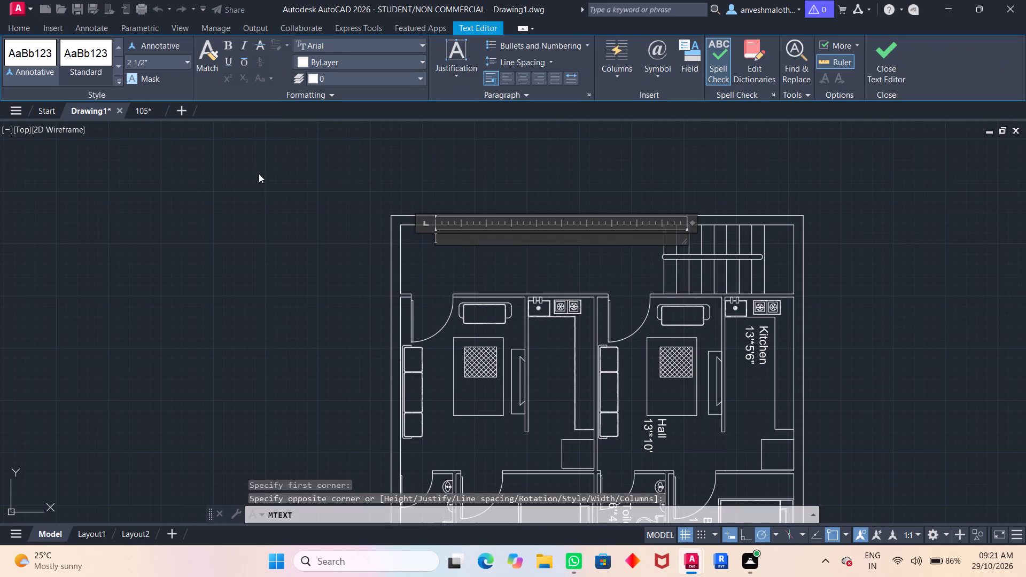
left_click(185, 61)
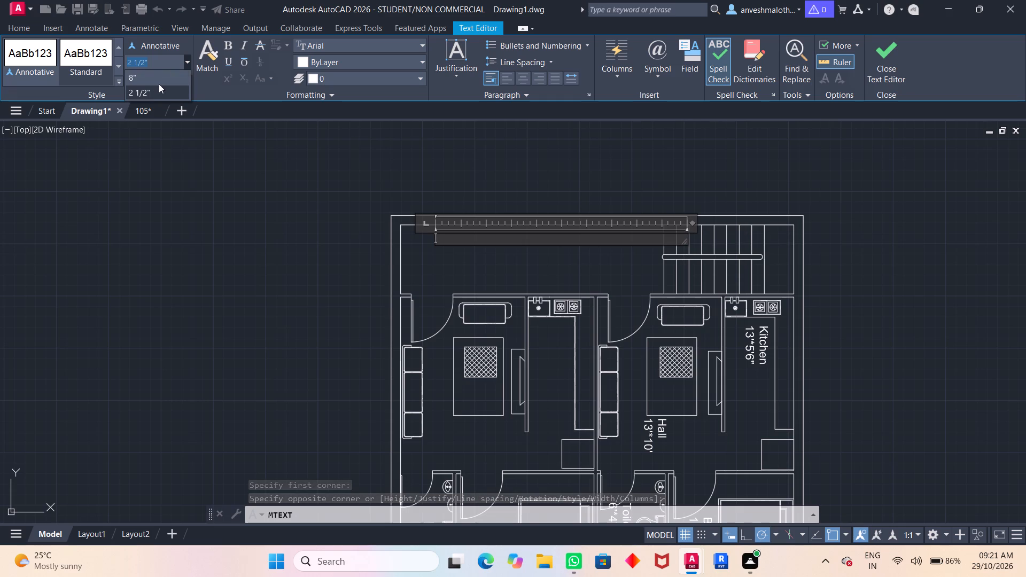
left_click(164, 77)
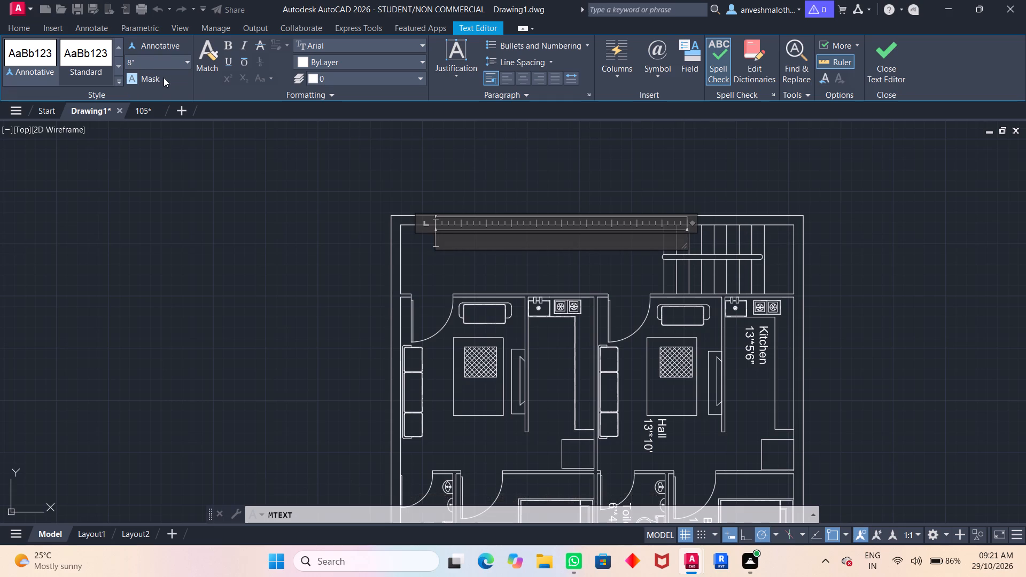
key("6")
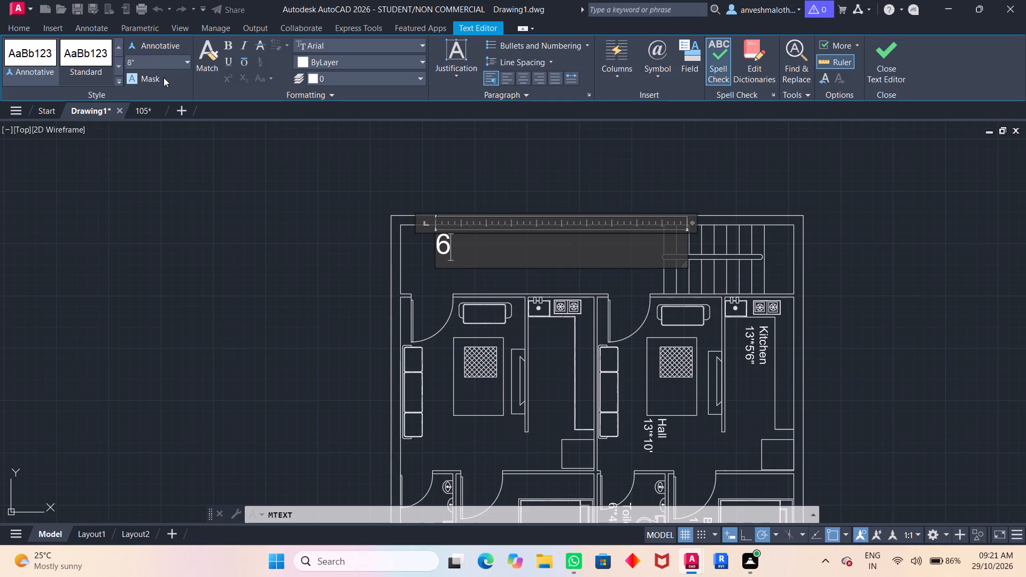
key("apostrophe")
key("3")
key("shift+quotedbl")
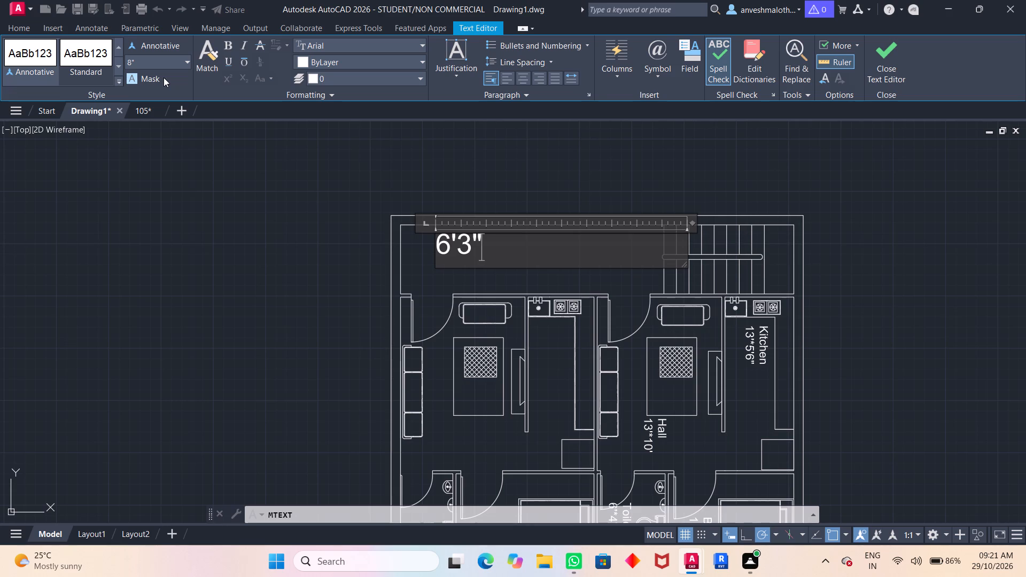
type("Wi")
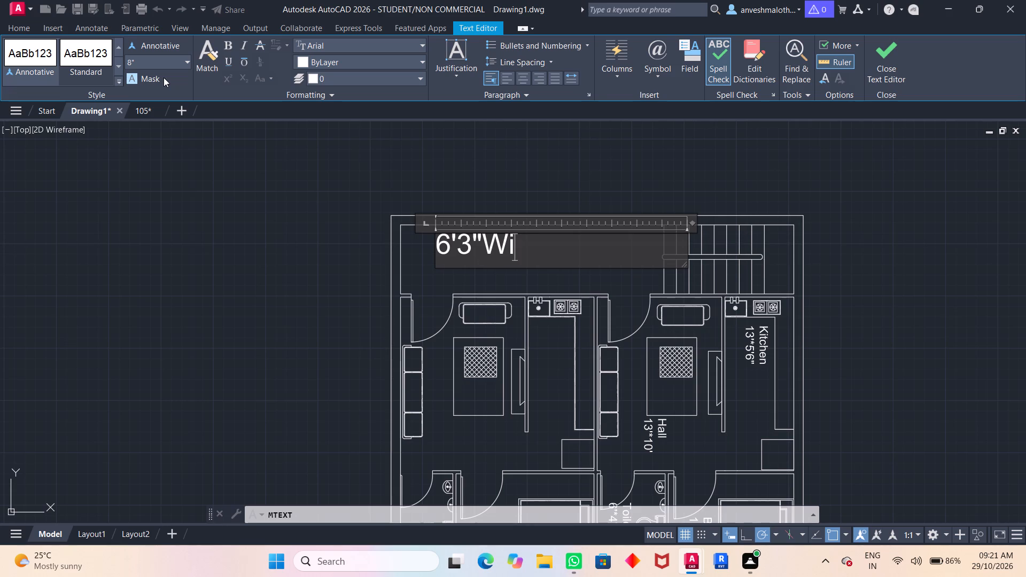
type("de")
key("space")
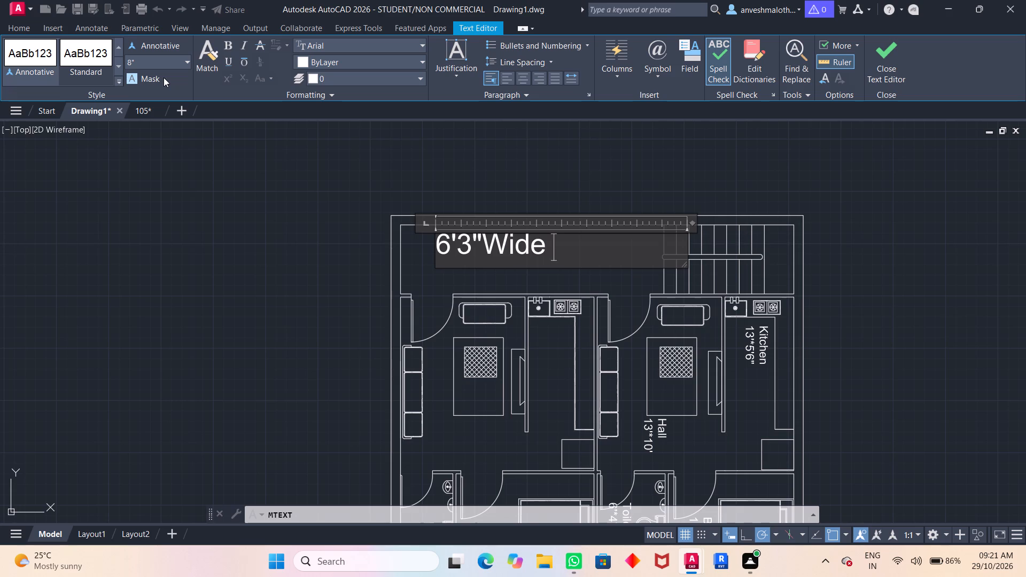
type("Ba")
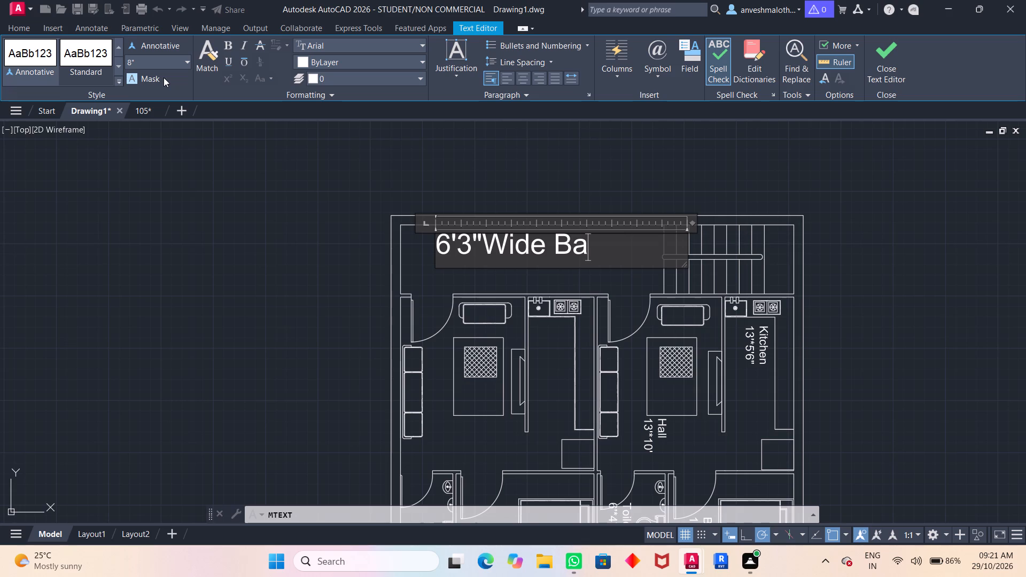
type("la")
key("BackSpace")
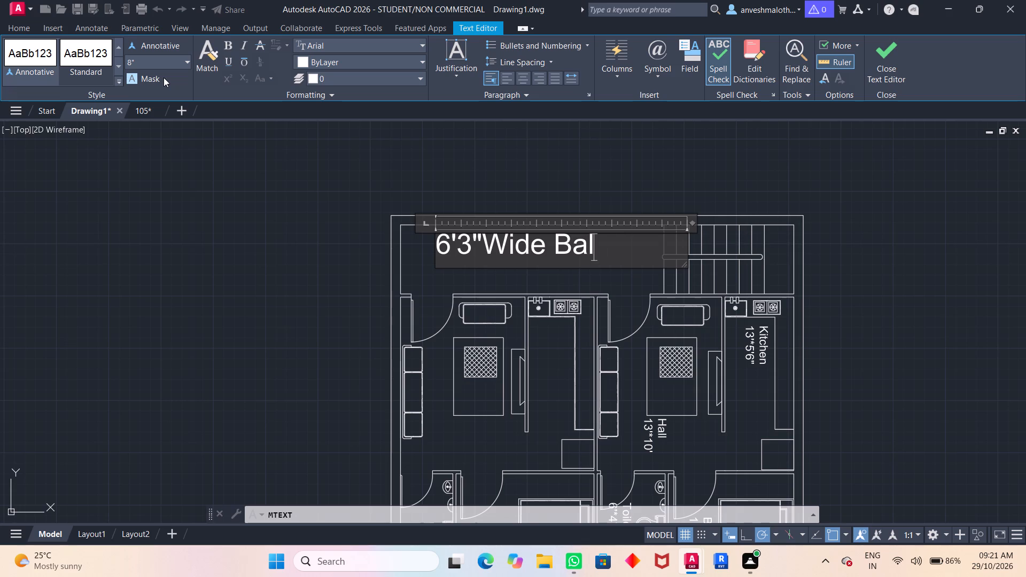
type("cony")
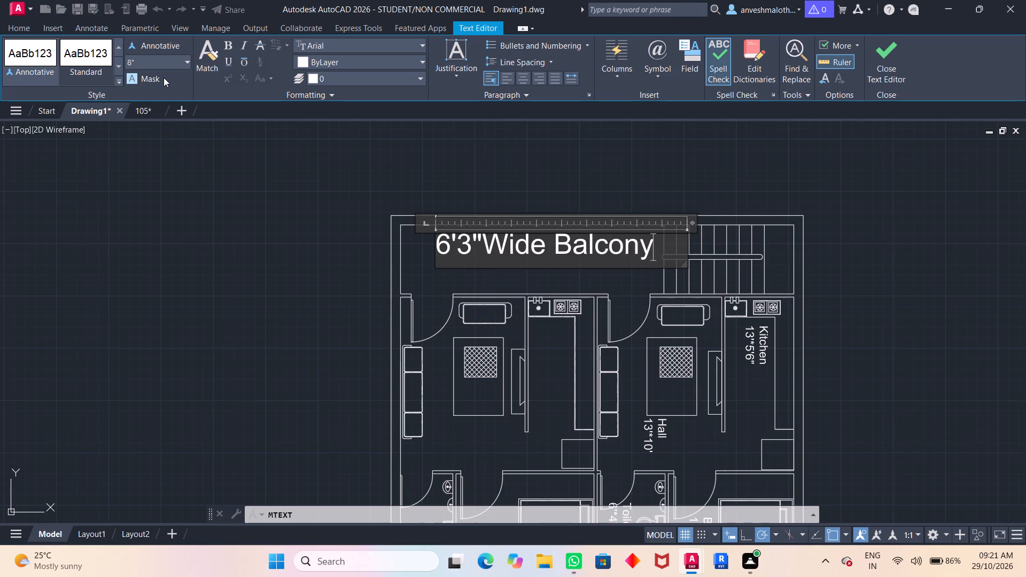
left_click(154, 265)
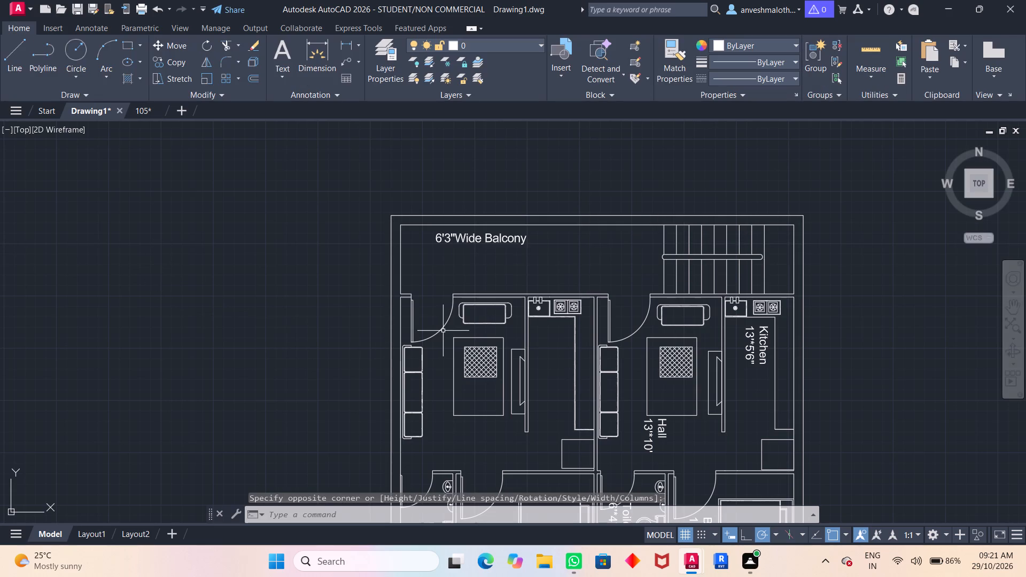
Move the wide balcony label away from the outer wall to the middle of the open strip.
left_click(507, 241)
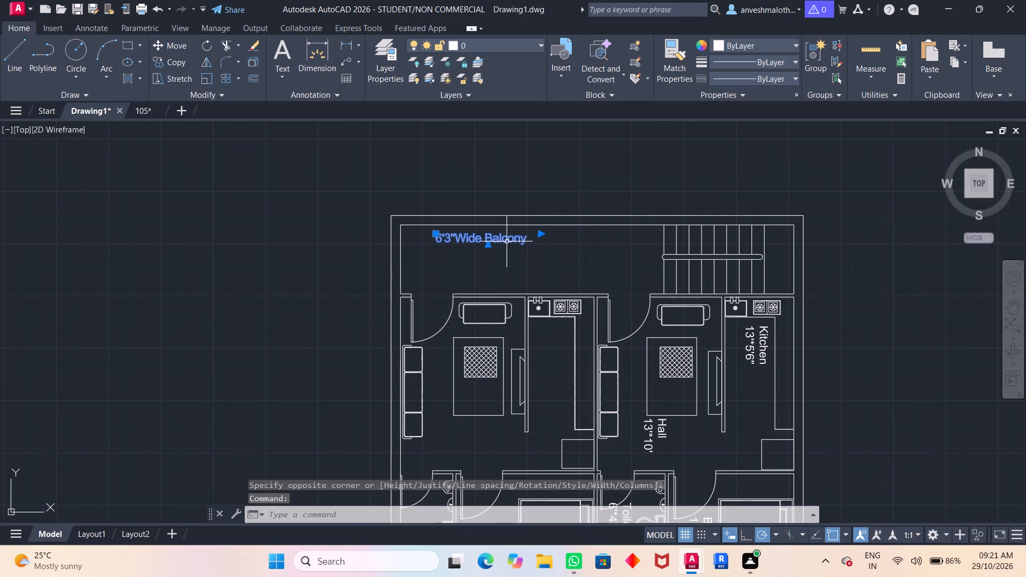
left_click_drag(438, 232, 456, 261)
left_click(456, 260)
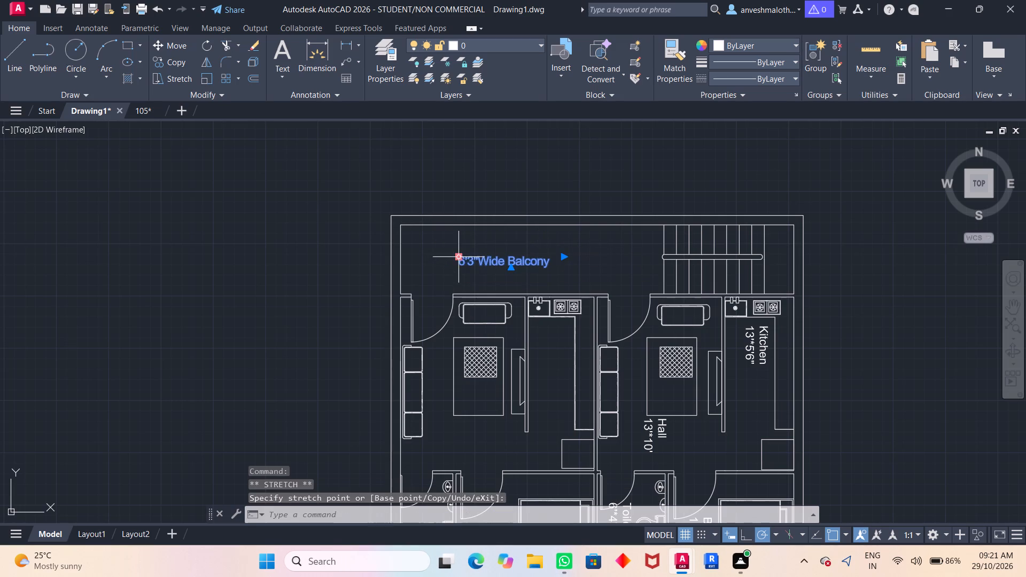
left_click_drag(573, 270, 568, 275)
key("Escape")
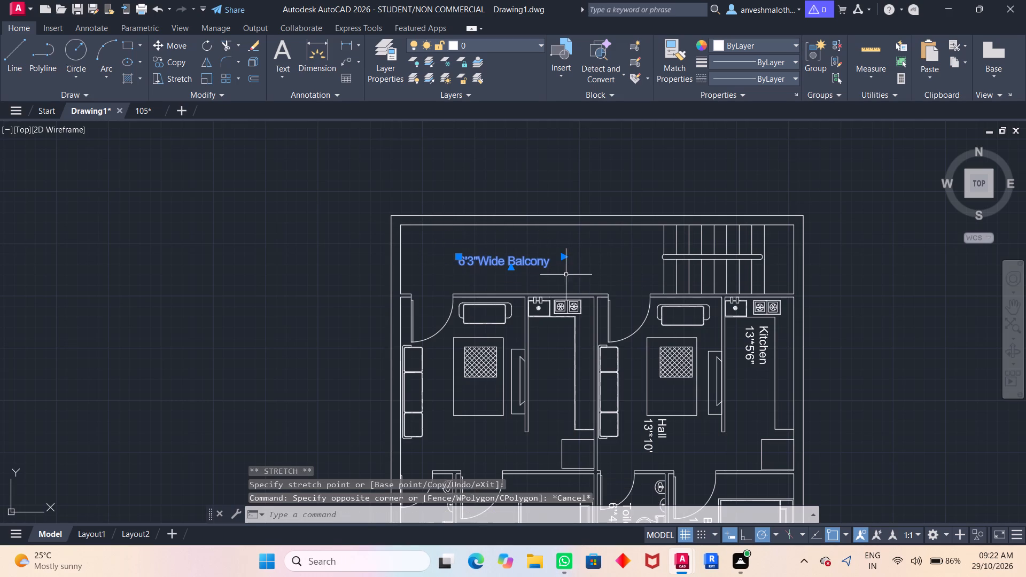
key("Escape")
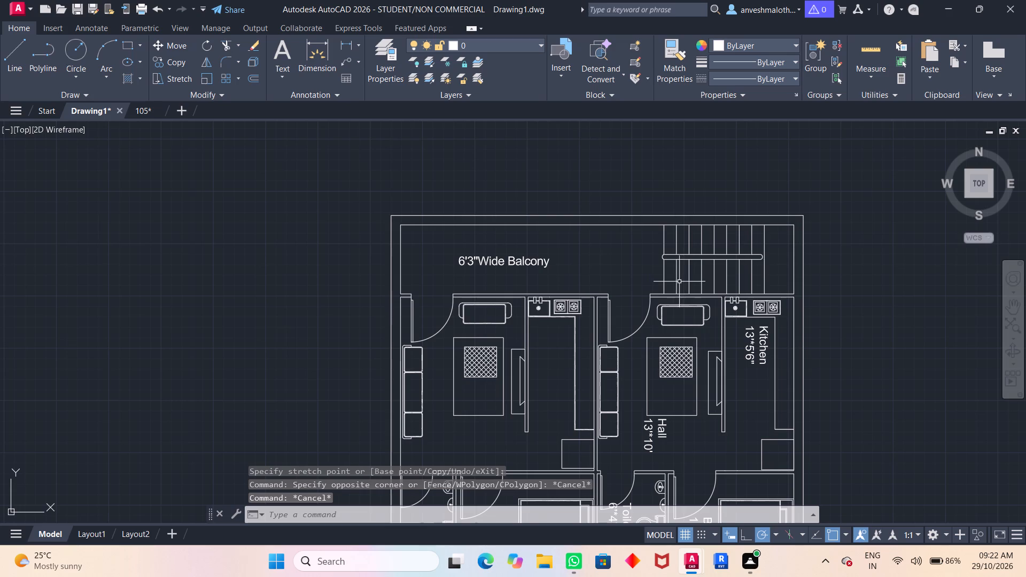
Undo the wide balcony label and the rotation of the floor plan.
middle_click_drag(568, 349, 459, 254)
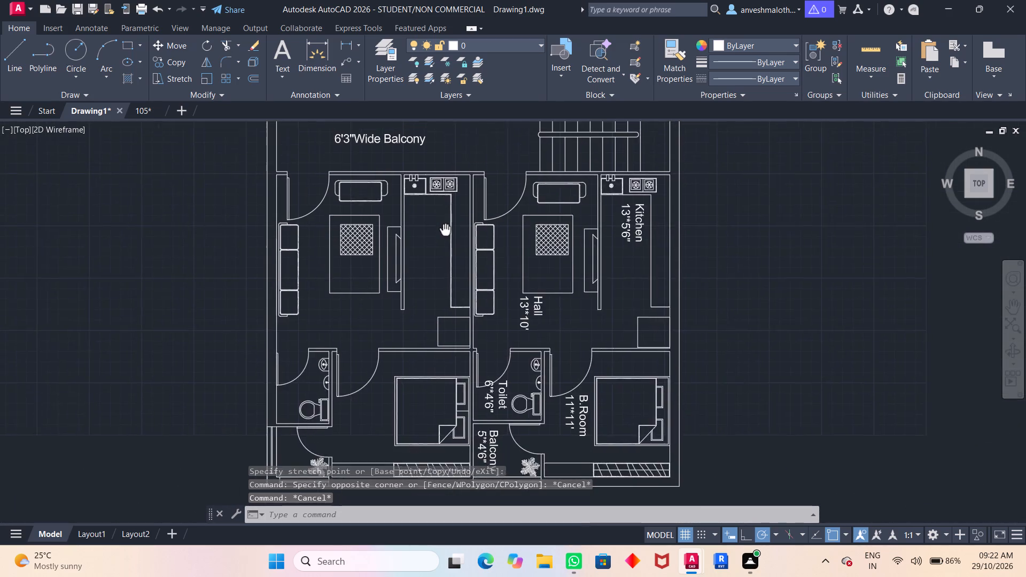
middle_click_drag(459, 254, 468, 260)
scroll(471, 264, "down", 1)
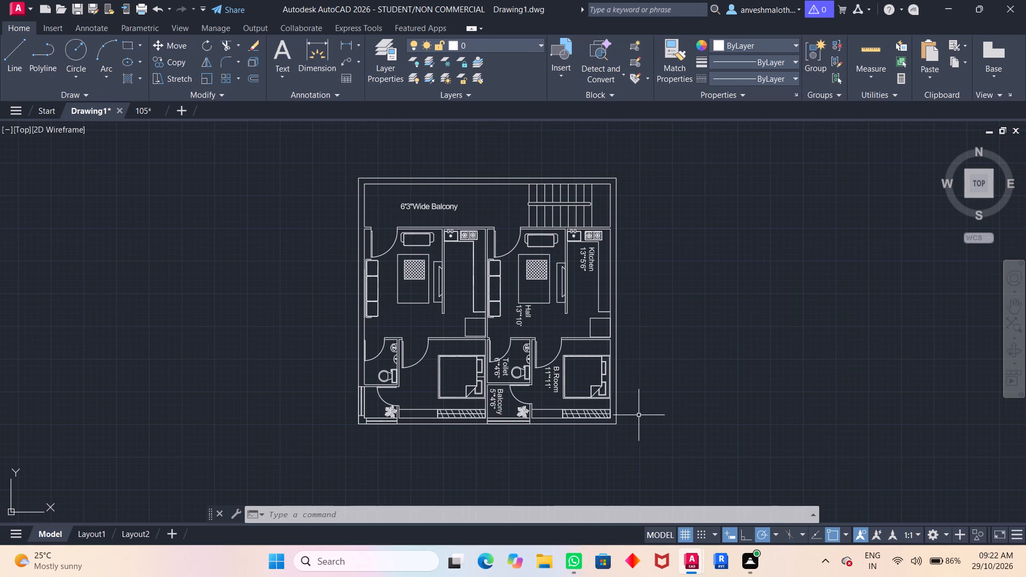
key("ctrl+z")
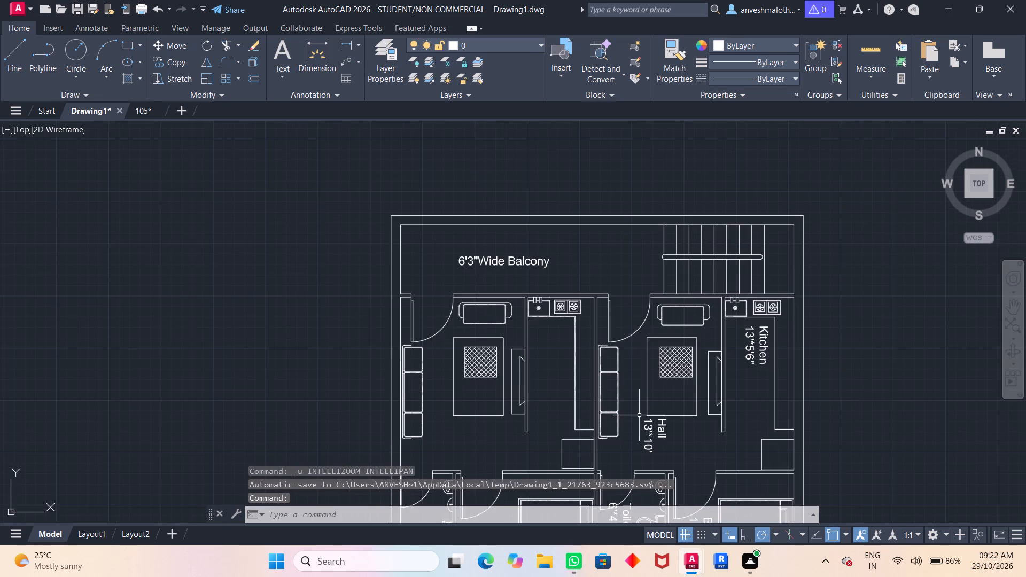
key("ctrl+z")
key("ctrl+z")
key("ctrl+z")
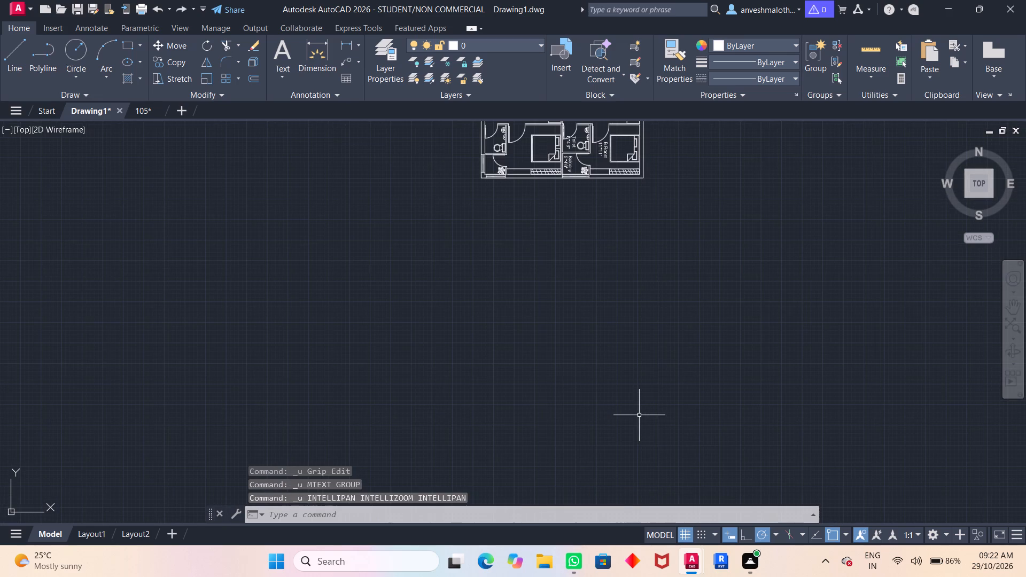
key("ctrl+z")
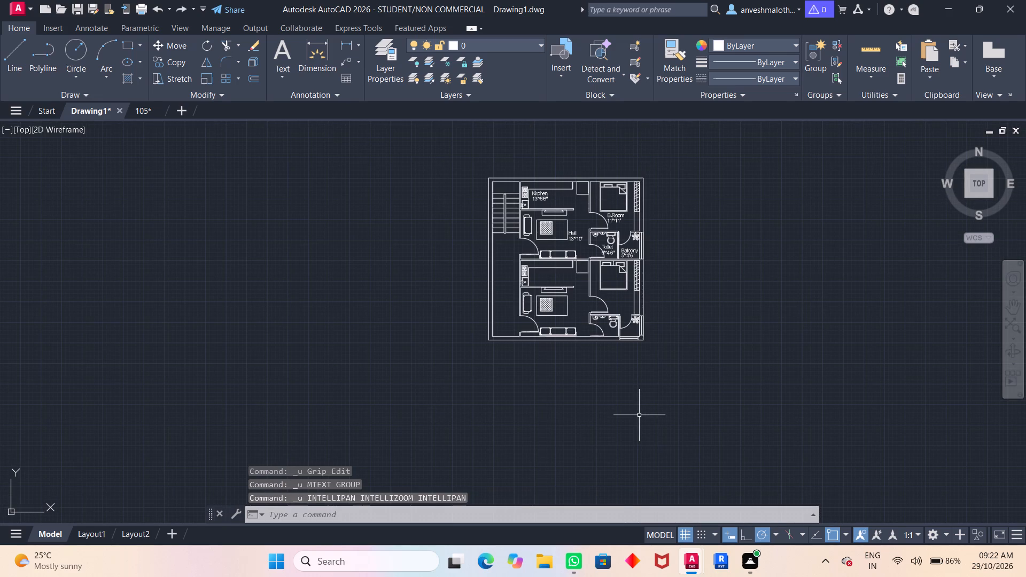
Undo the deletions of the armchair line fragments and of the stray armchair copy with the lower-unit room labels.
key("ctrl+z")
key("ctrl+z")
key("ctrl+z")
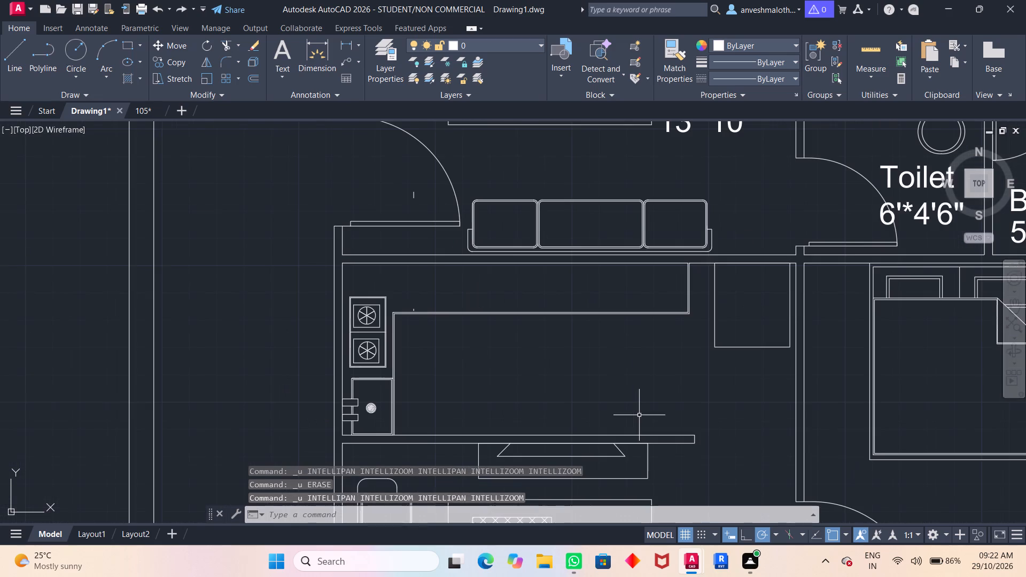
key("ctrl+z")
scroll(639, 414, "down", 3)
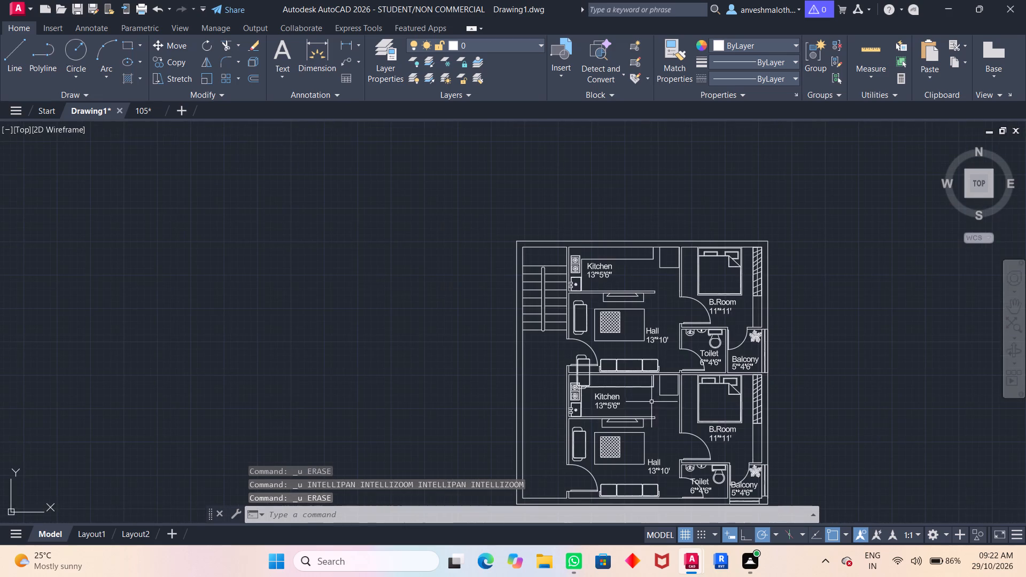
Delete the stray armchair copy, including its cushion outlines, side lines and rounded ends, overlapping the lower unit's kitchen wall and the hall doorway.
middle_click_drag(750, 378, 674, 279)
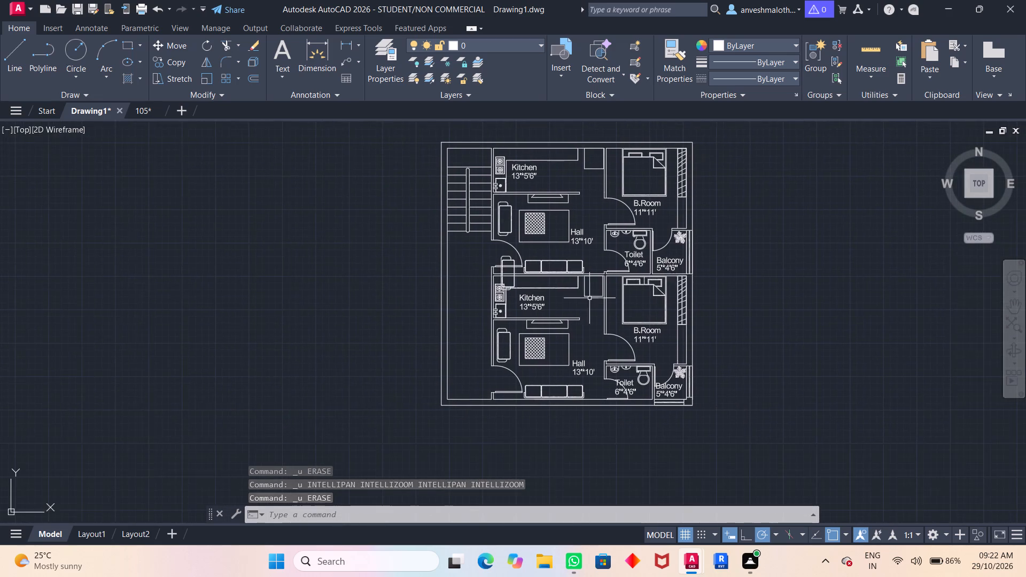
scroll(547, 288, "up", 2)
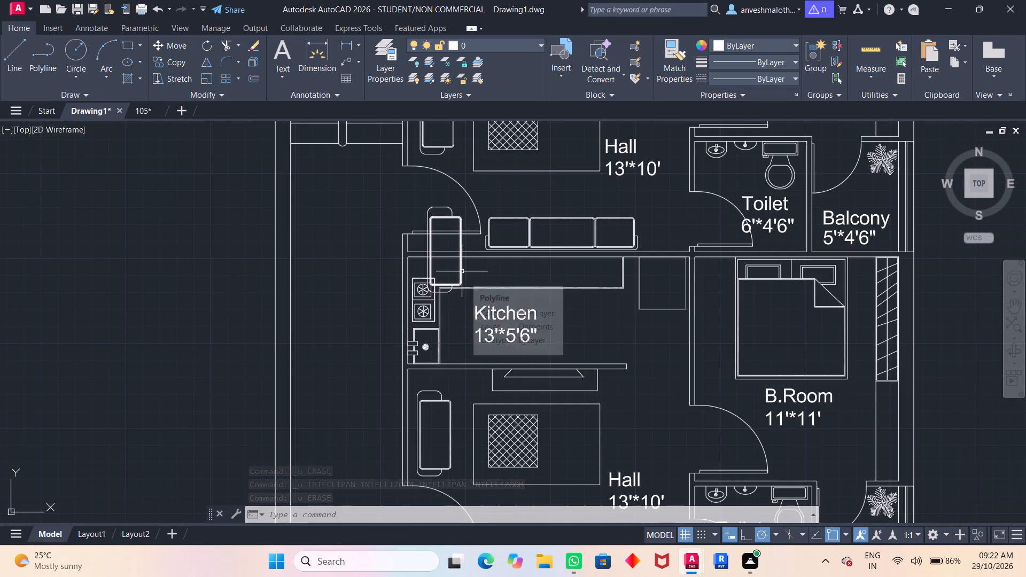
left_click(462, 271)
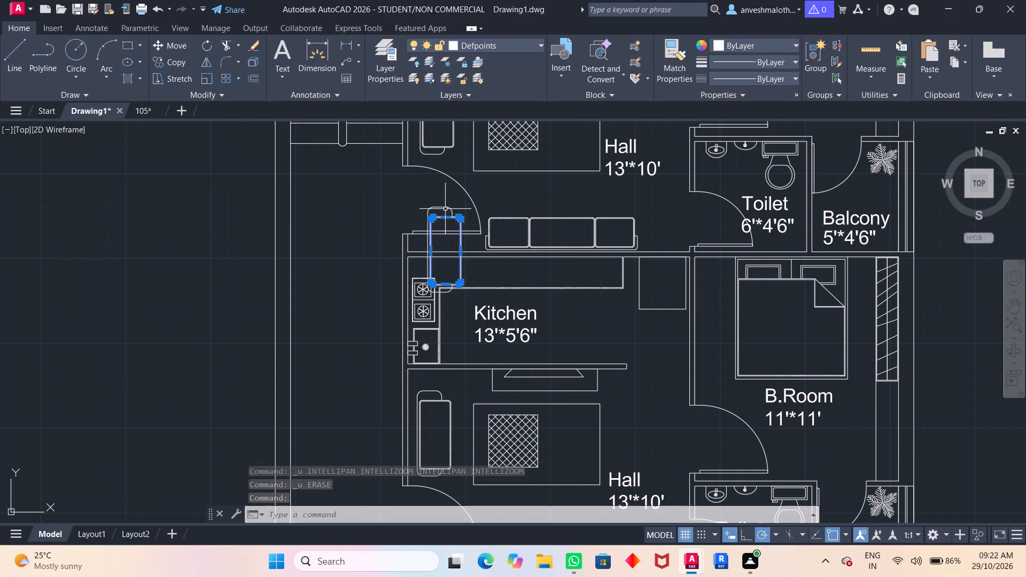
left_click(448, 207)
scroll(461, 210, "up", 3)
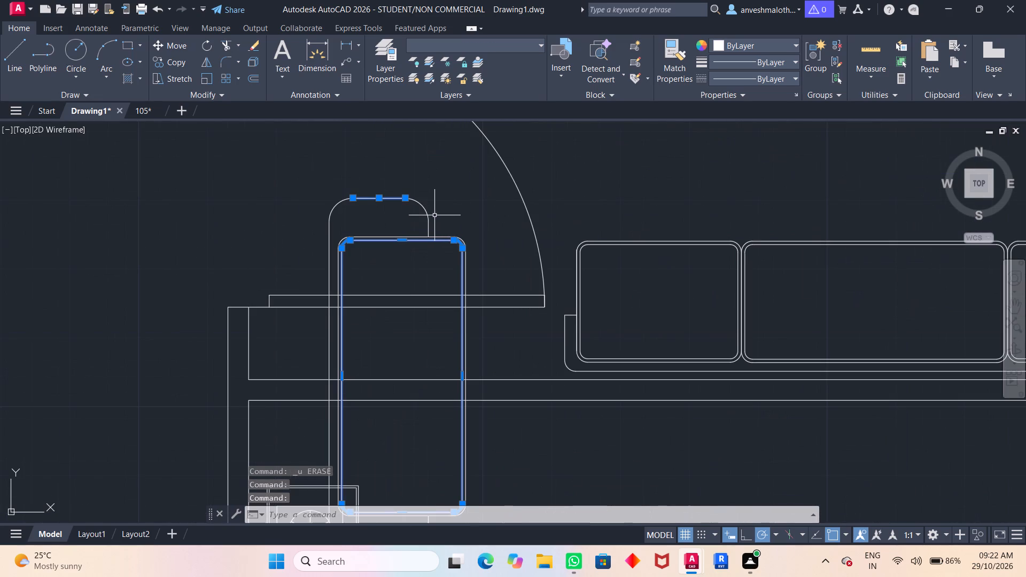
left_click_drag(430, 229, 431, 220)
left_click_drag(431, 207, 303, 210)
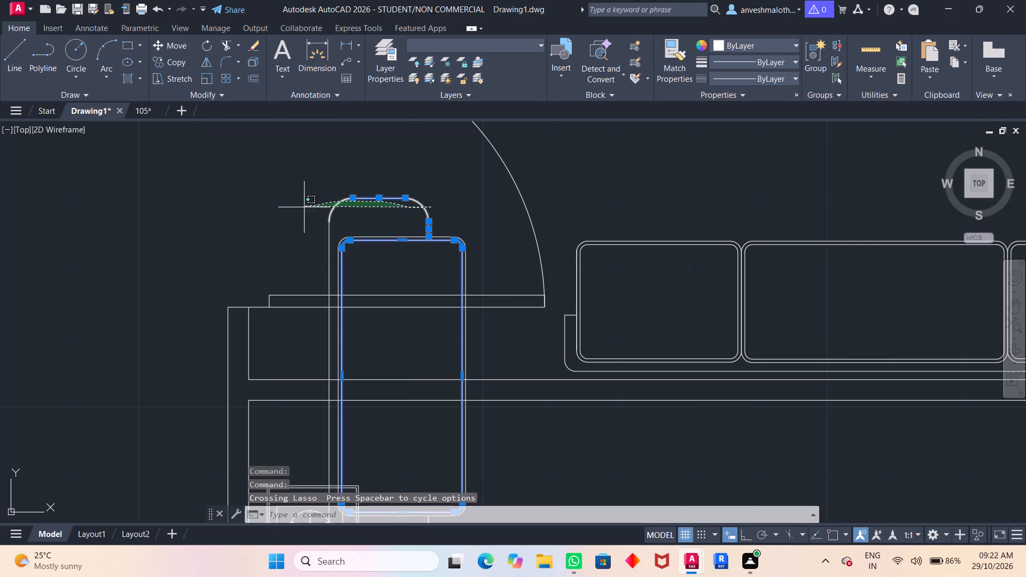
left_click_drag(303, 210, 322, 240)
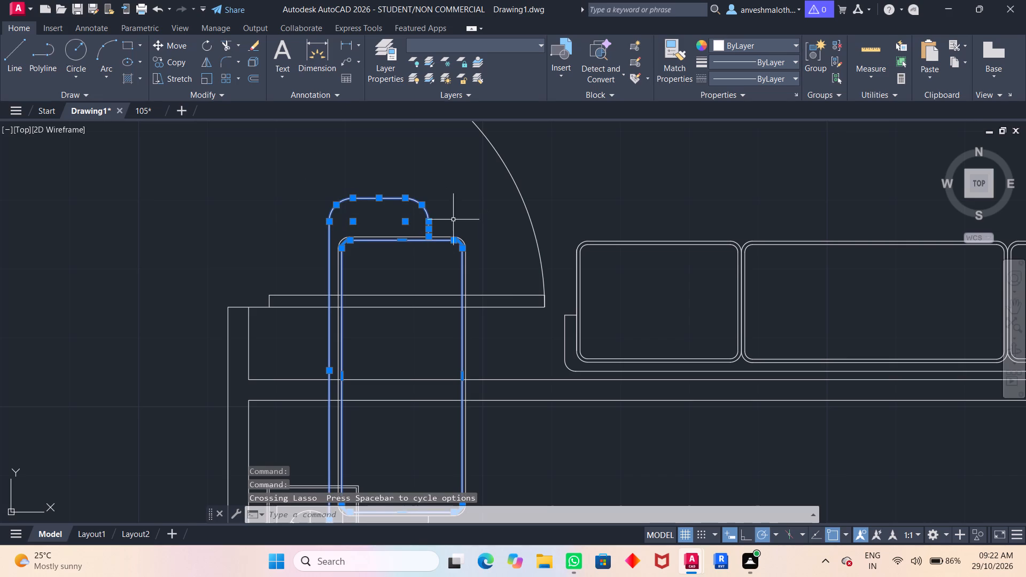
scroll(430, 221, "up", 3)
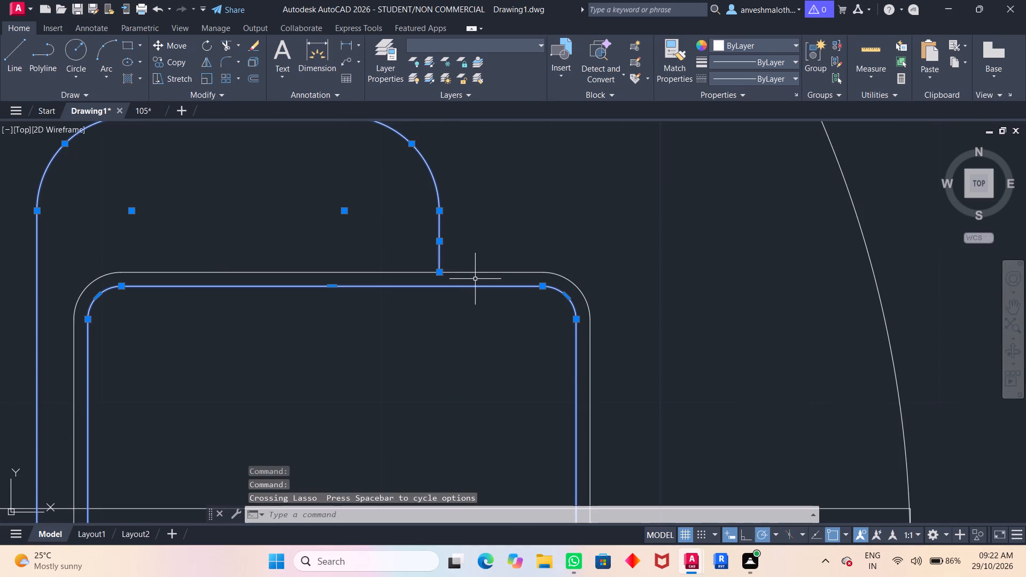
left_click(477, 273)
scroll(483, 270, "down", 2)
middle_click_drag(465, 318, 495, 220)
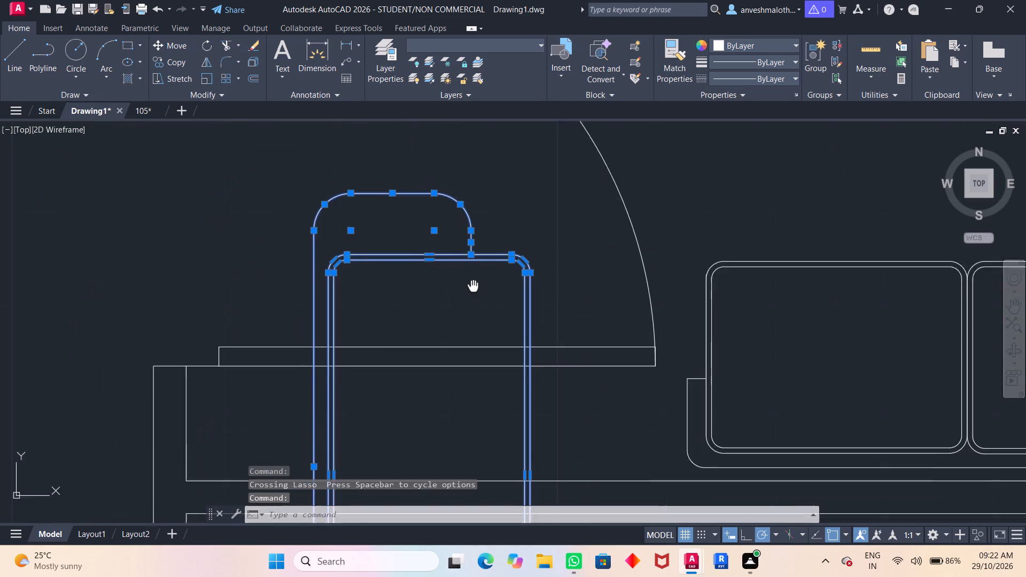
middle_click_drag(495, 220, 519, 151)
middle_click_drag(496, 287, 495, 190)
middle_click_drag(491, 415, 495, 223)
left_click(556, 298)
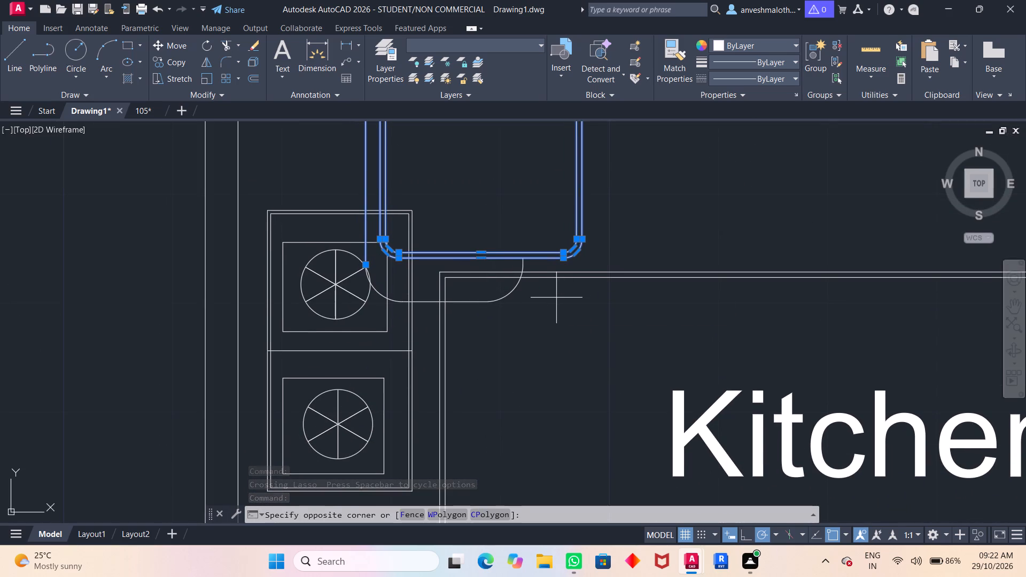
left_click(496, 288)
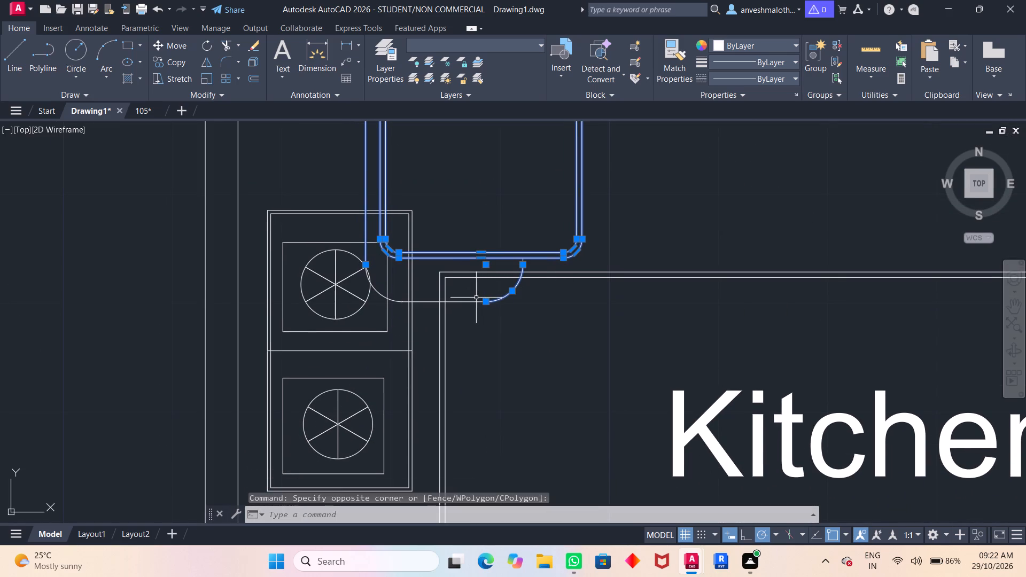
scroll(549, 264, "up", 4)
left_click(374, 260)
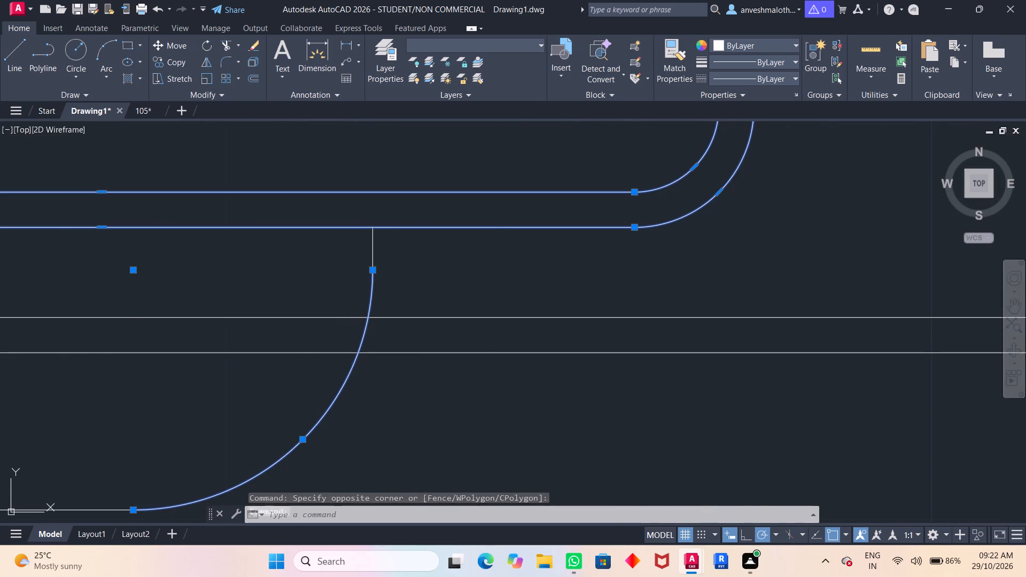
scroll(394, 256, "down", 5)
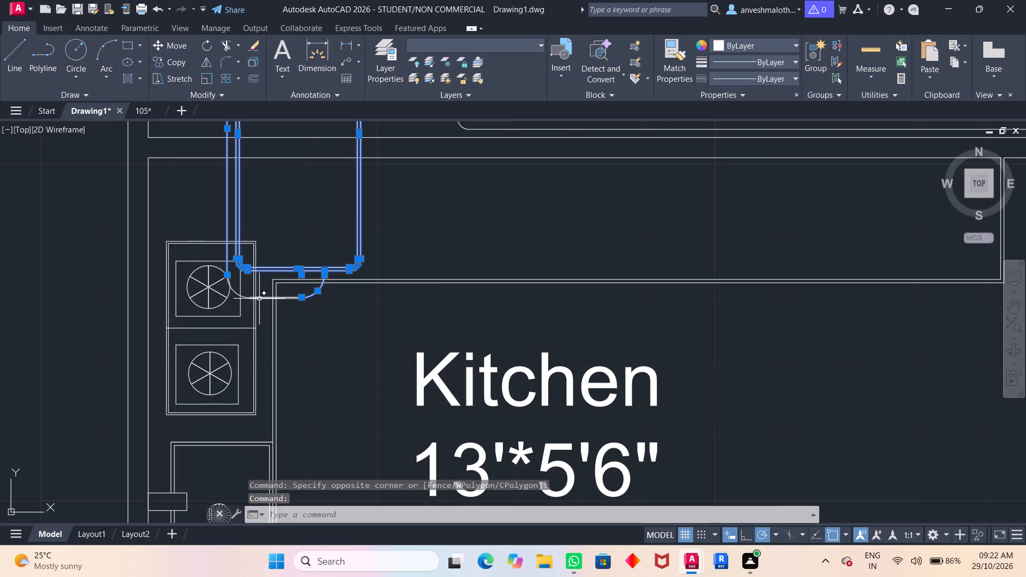
left_click(262, 300)
left_click(262, 300)
left_click(264, 297)
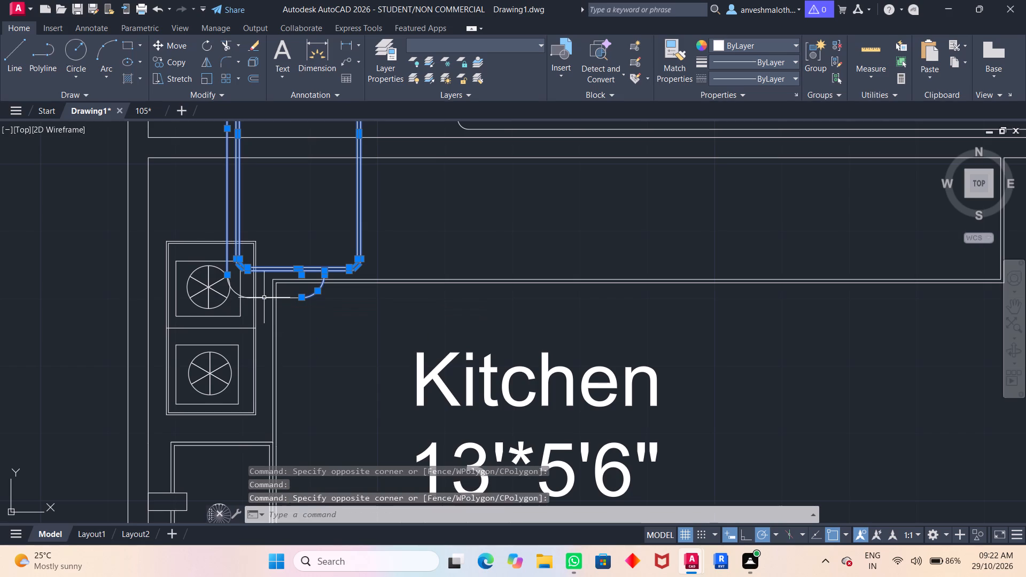
left_click(264, 298)
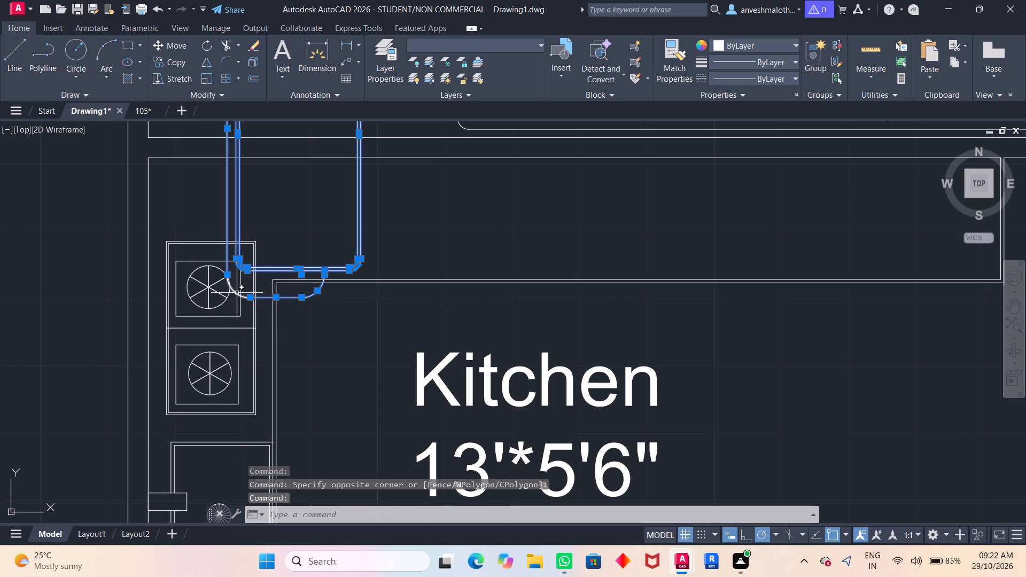
left_click(236, 293)
scroll(385, 324, "down", 3)
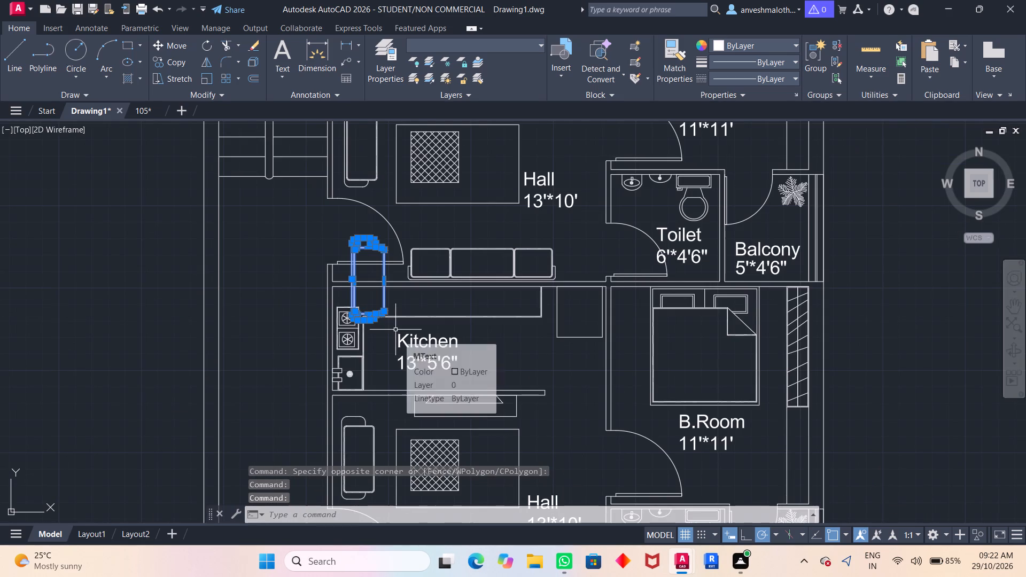
key("Delete")
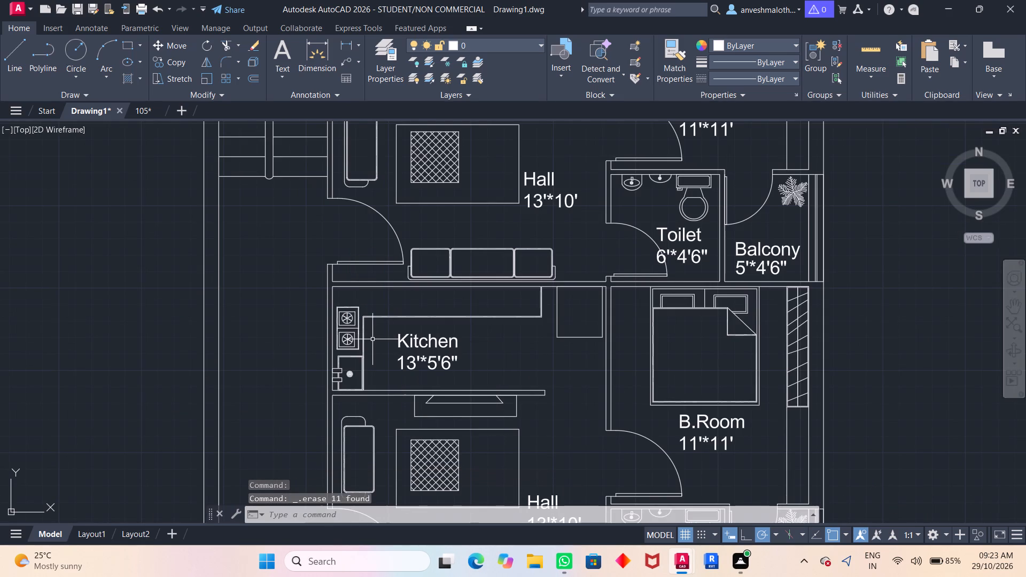
Rotate the entire floor plan 90 degrees clockwise about its upper-right outer corner with Ortho mode on, bringing the staircase strip to the top.
scroll(372, 339, "down", 1)
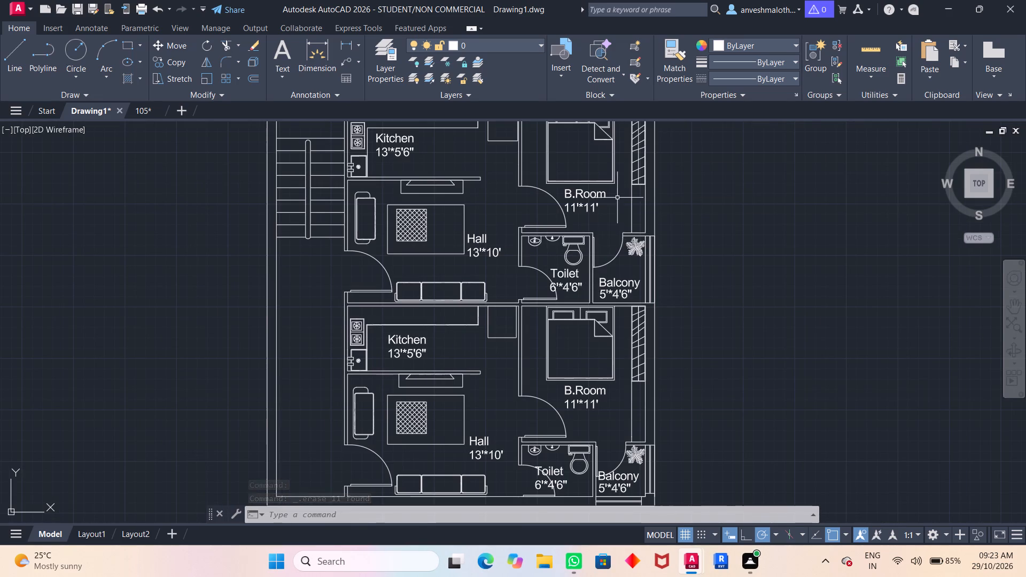
scroll(637, 207, "down", 2)
left_click(680, 144)
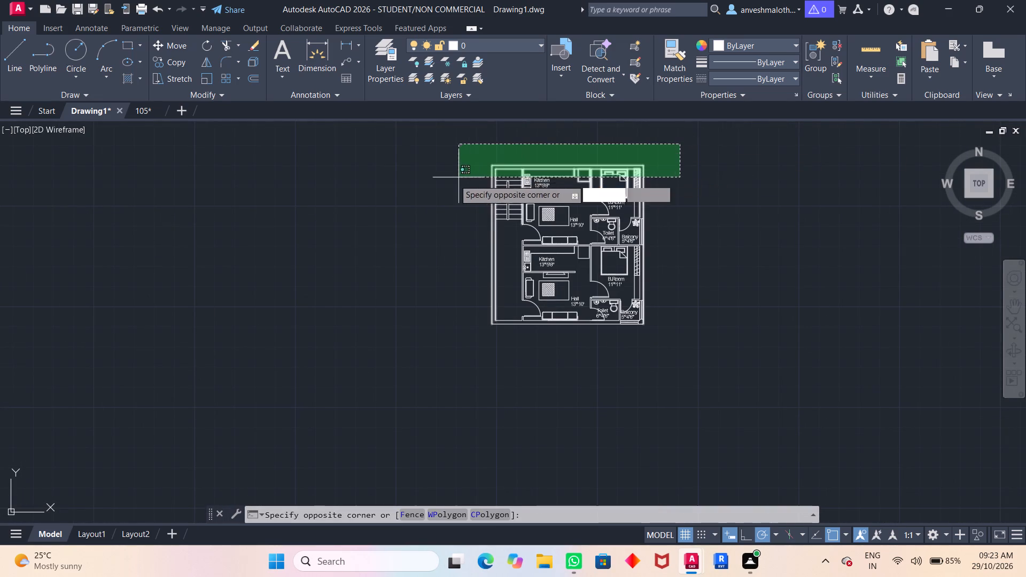
left_click(472, 341)
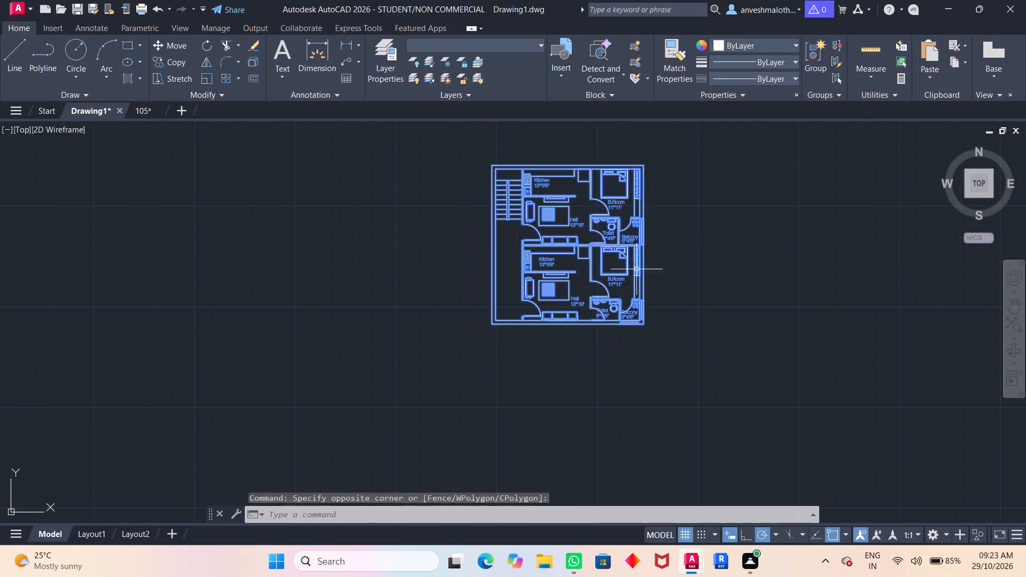
key("r")
key("o")
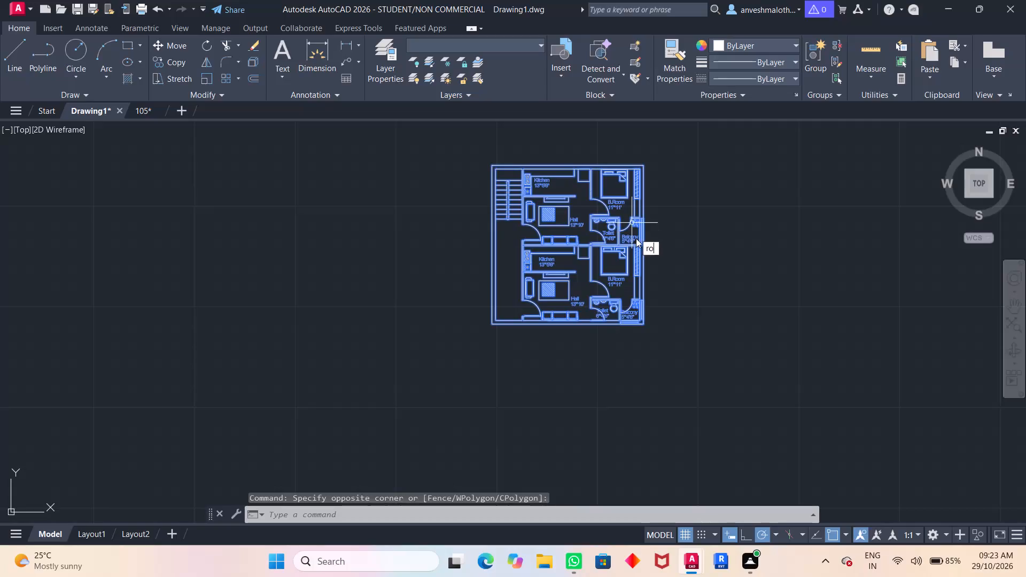
key("Return")
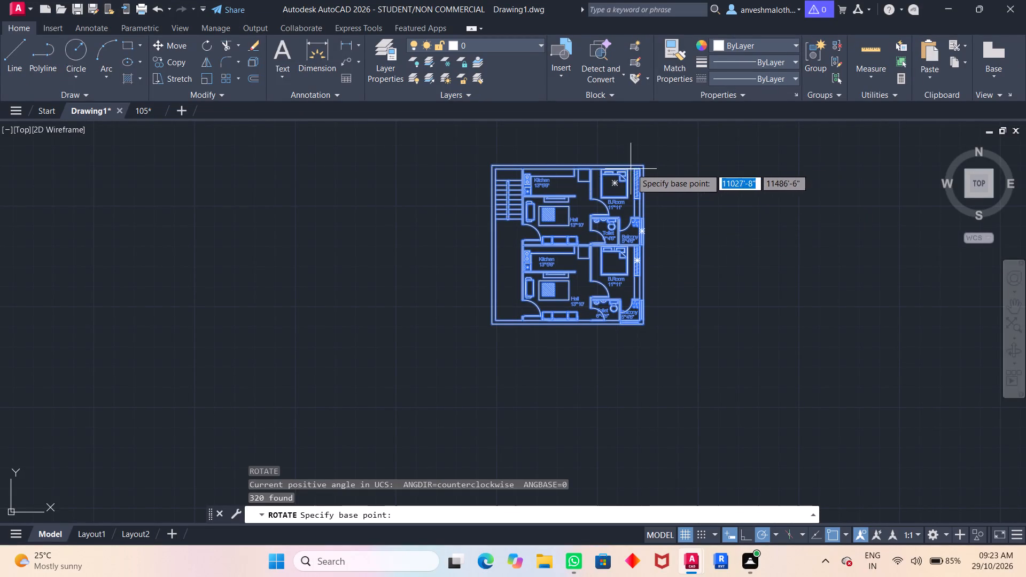
left_click(644, 163)
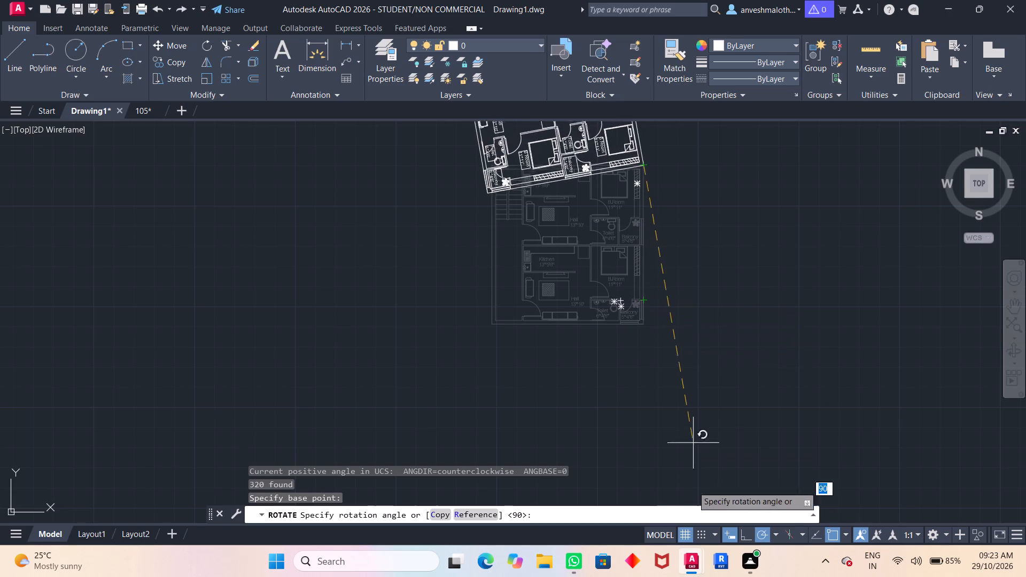
left_click(745, 526)
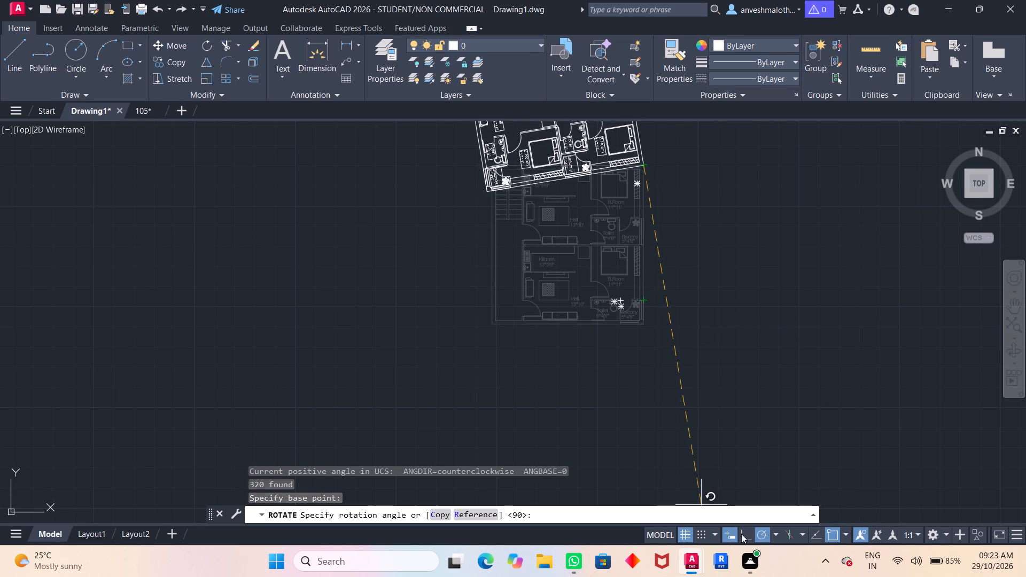
left_click(741, 534)
left_click(688, 464)
Add the multiline text label "6'3"Wide Balcony" at 8" height in the open strip beside the staircase, above the hall door.
middle_click_drag(577, 323, 608, 533)
scroll(550, 258, "up", 2)
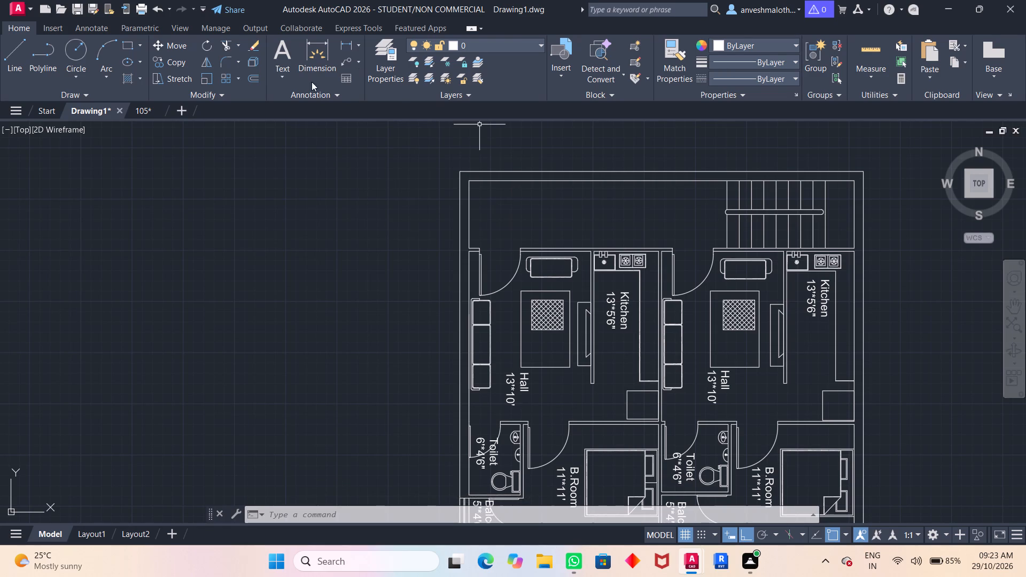
left_click(288, 75)
left_click(301, 105)
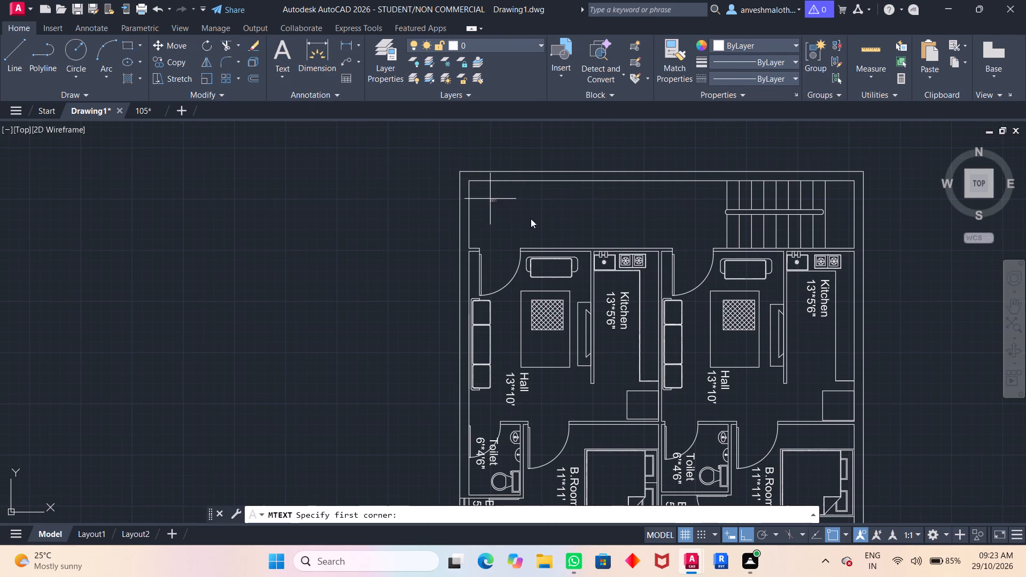
left_click(494, 197)
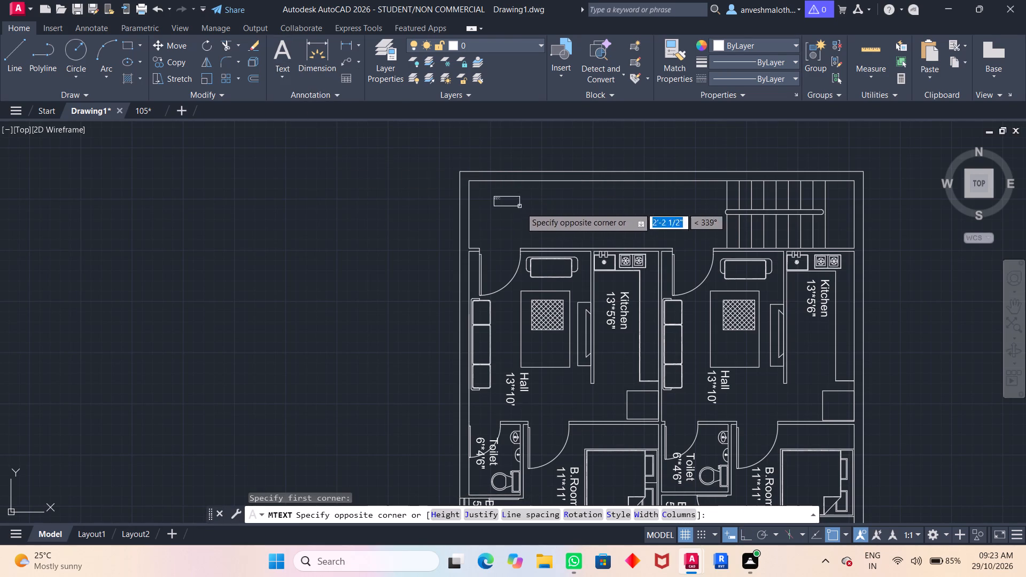
left_click(558, 209)
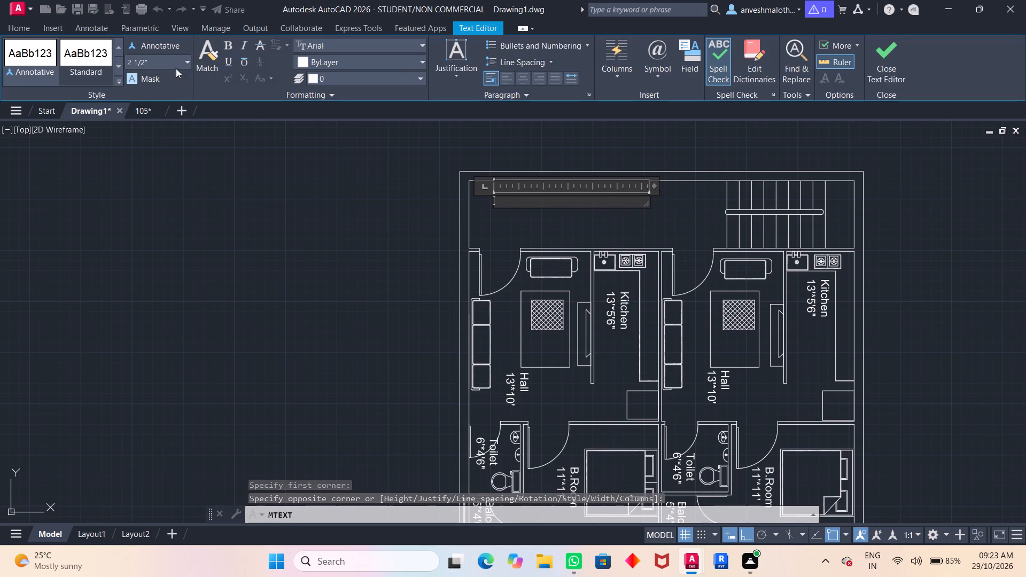
left_click(185, 64)
left_click(165, 79)
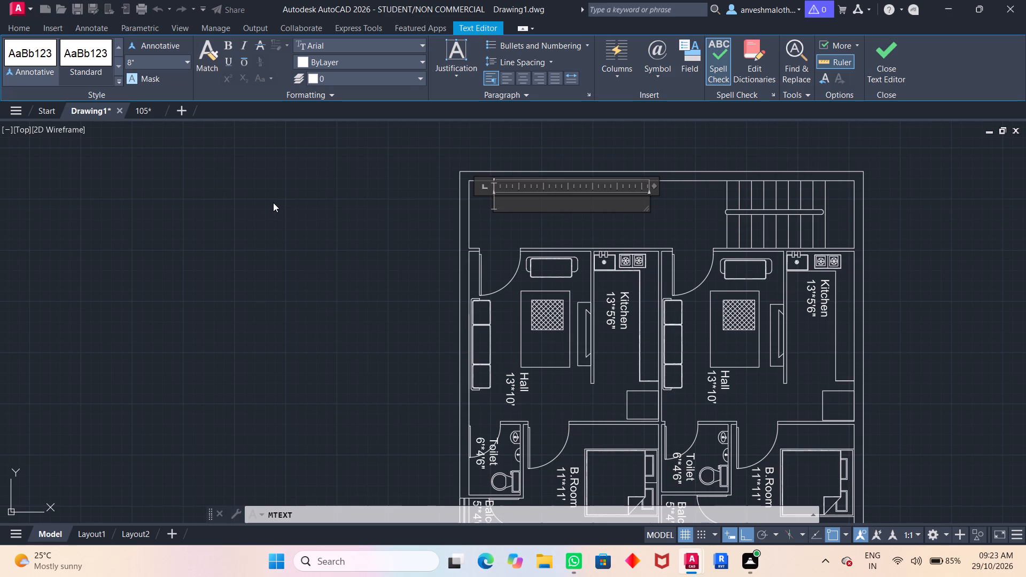
key("6")
key("apostrophe")
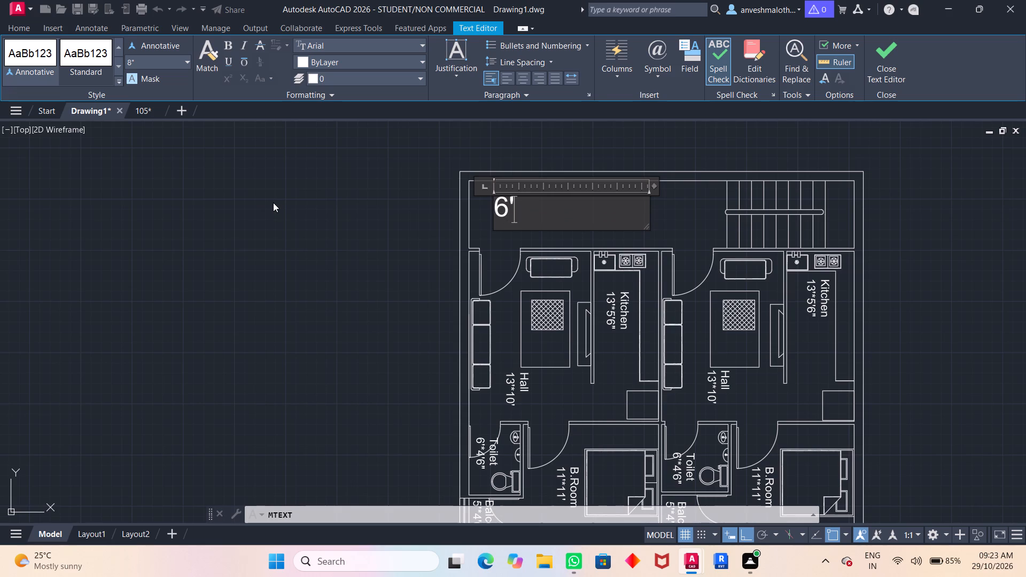
key("3")
key("shift+quotedbl")
type("Widw")
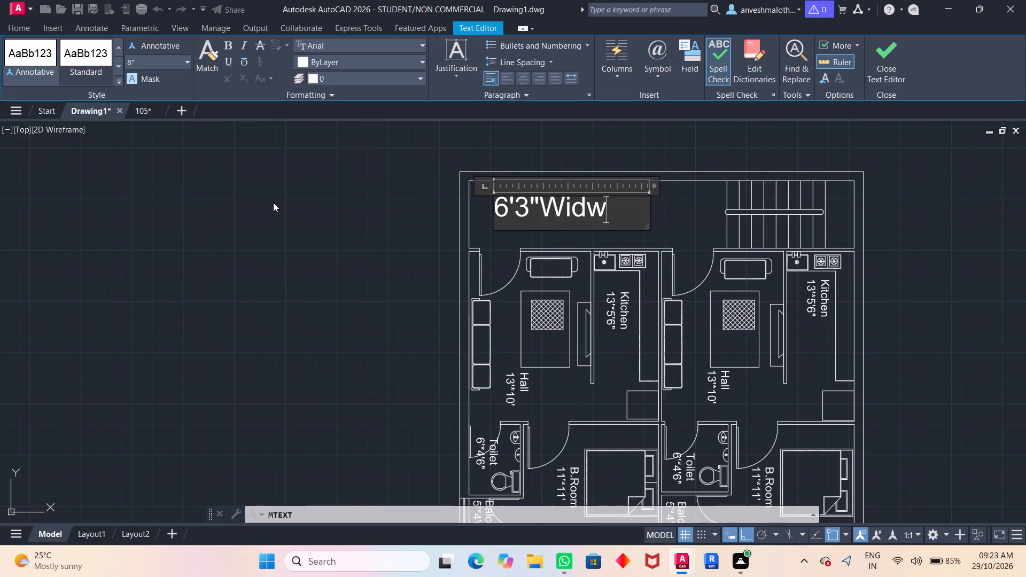
key("BackSpace")
key("e")
key("space")
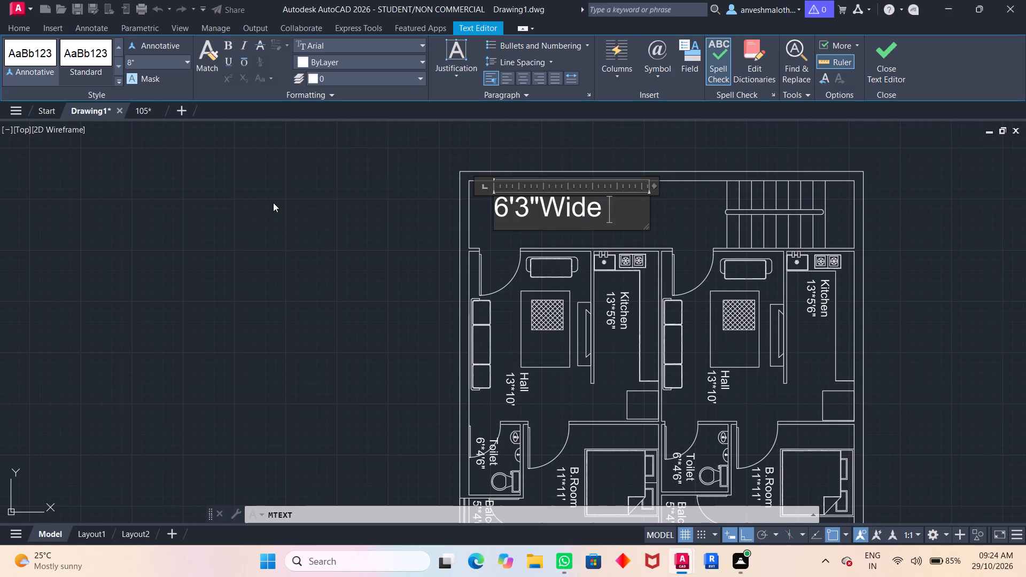
key("b")
key("BackSpace")
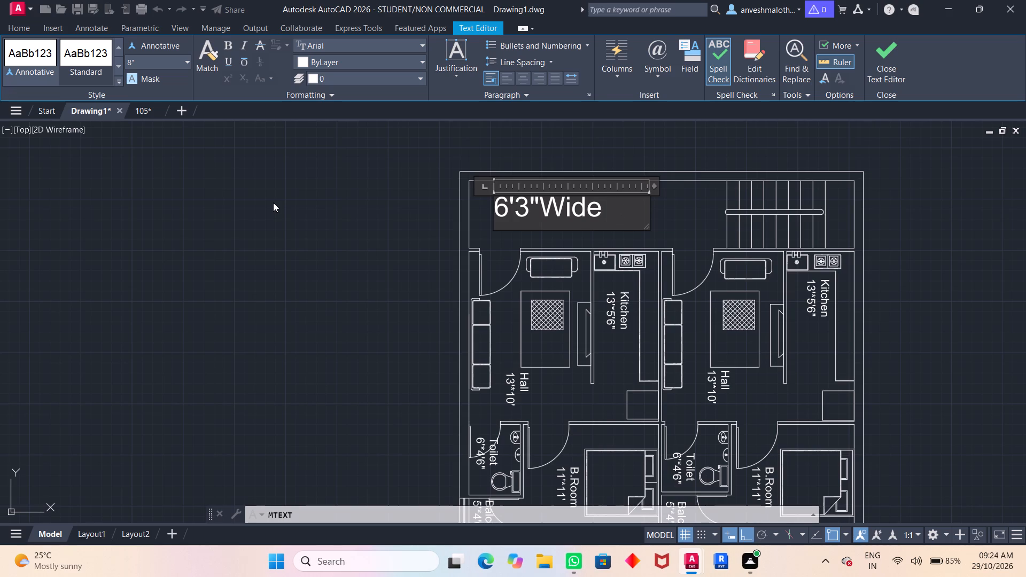
type("Ba")
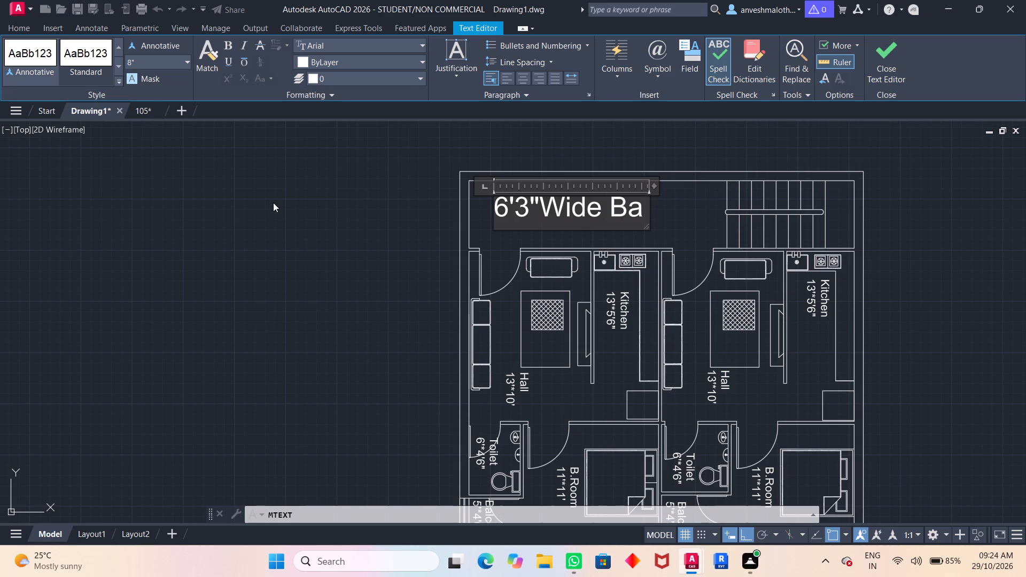
key("l")
type("cony")
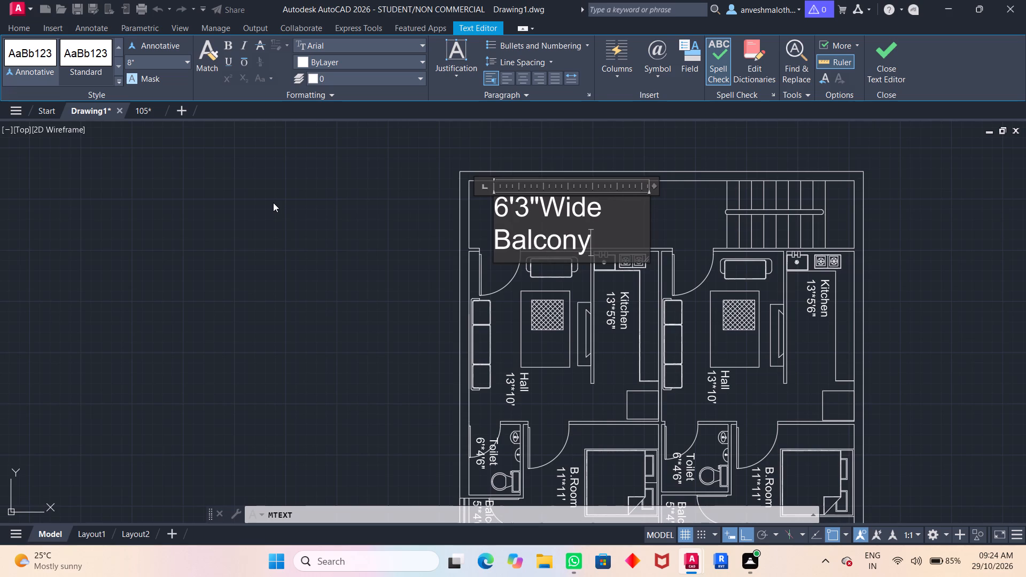
left_click(248, 185)
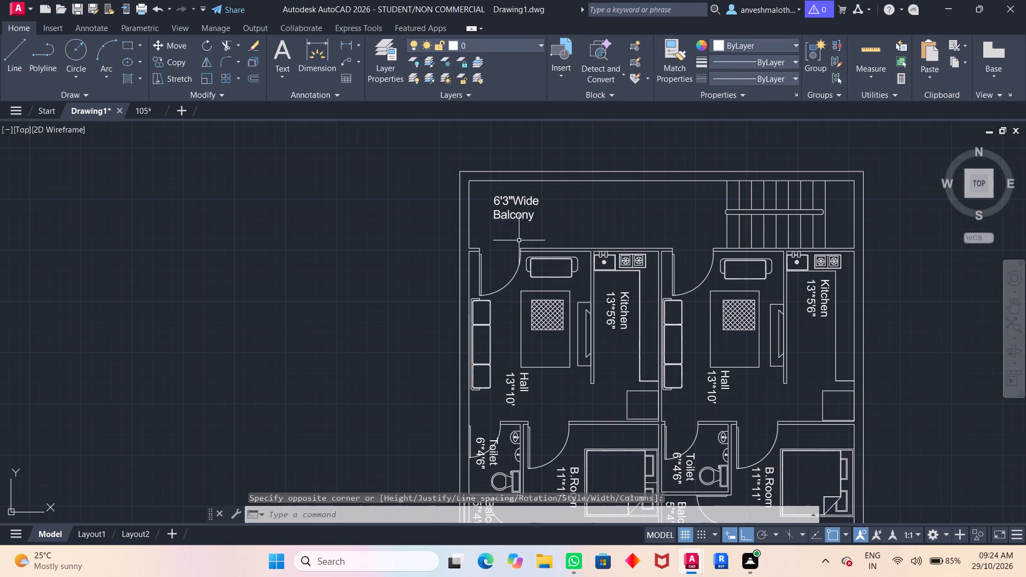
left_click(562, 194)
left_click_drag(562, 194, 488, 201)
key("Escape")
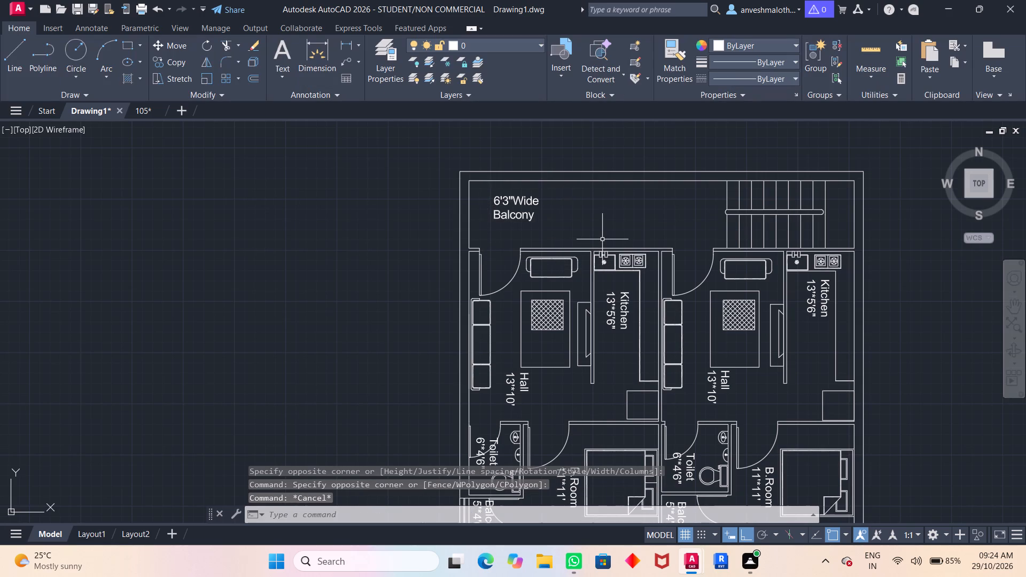
Rotate the entire floor plan 180 degrees about its upper-right outer corner with Ortho mode on.
scroll(604, 238, "down", 1)
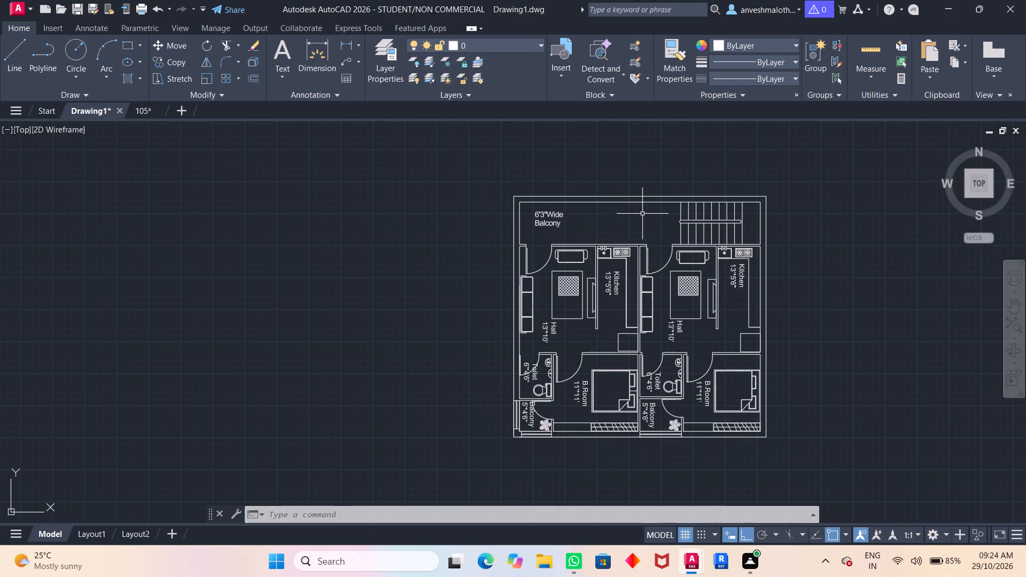
scroll(642, 214, "up", 2)
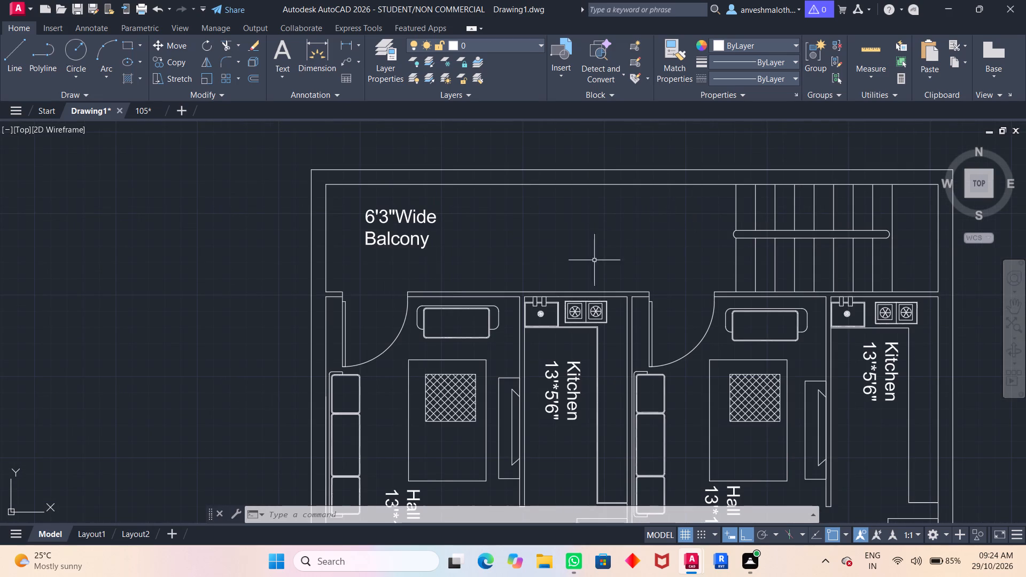
scroll(802, 217, "down", 2)
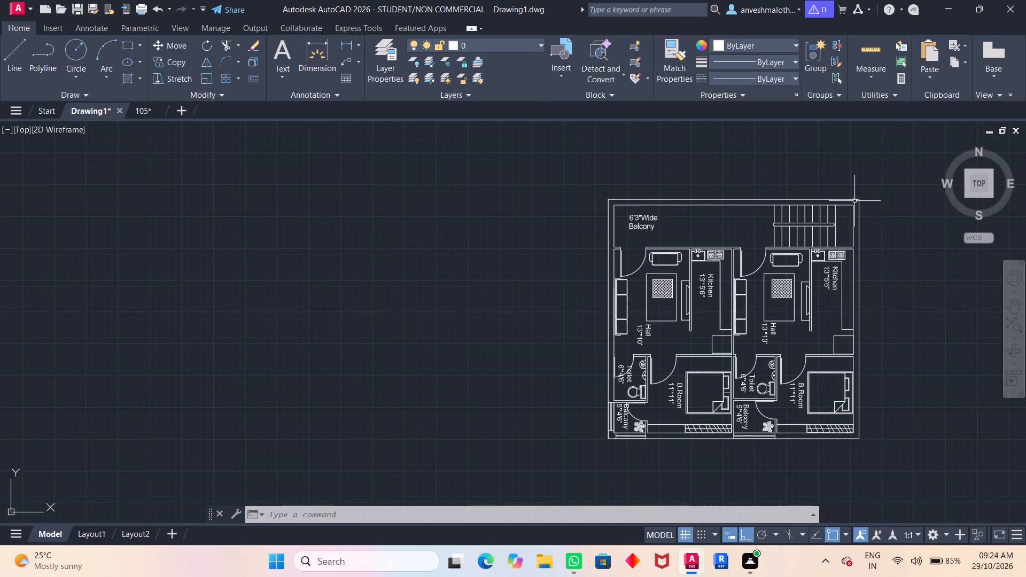
left_click(888, 176)
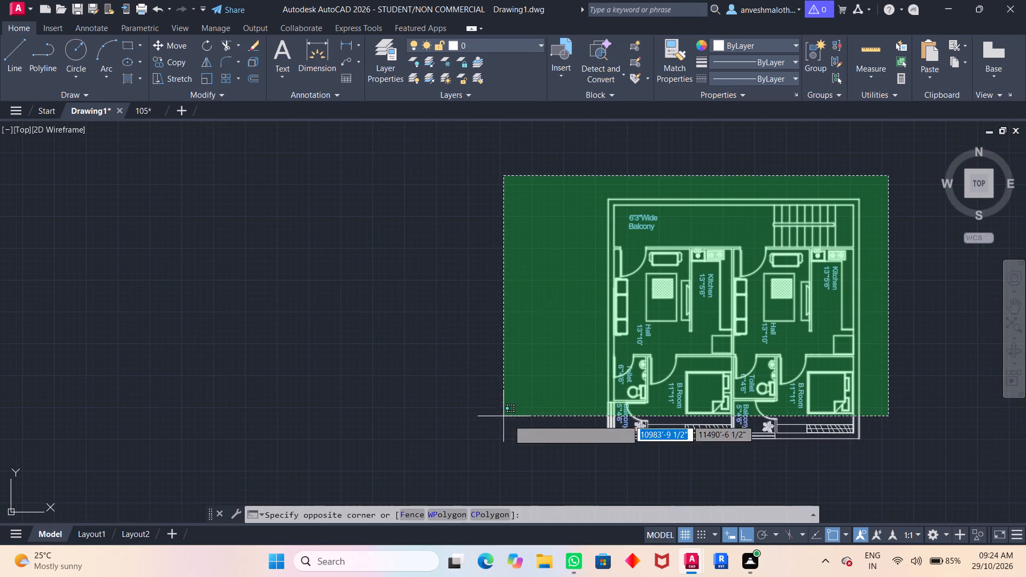
left_click(552, 440)
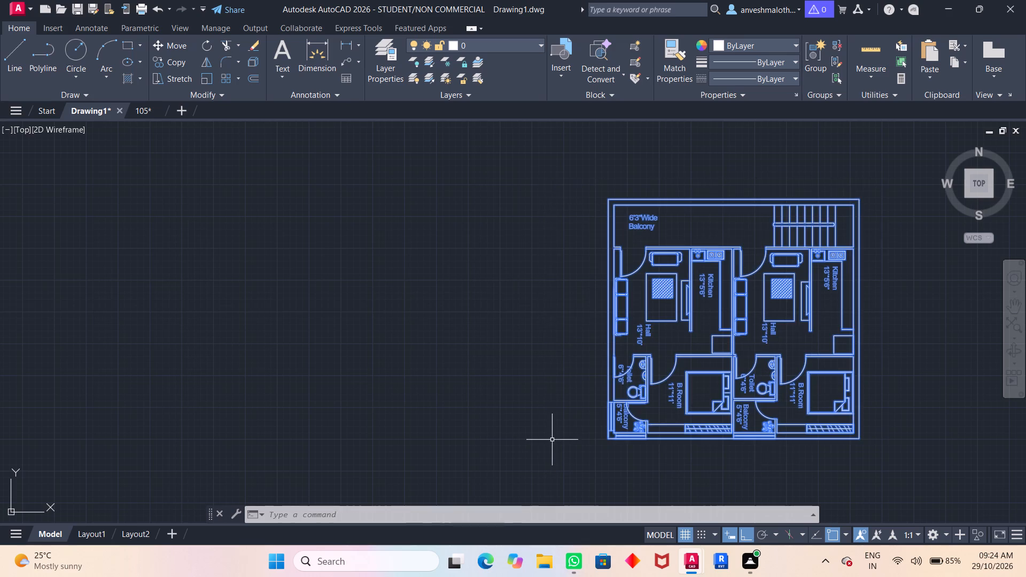
type("ro")
key("Return")
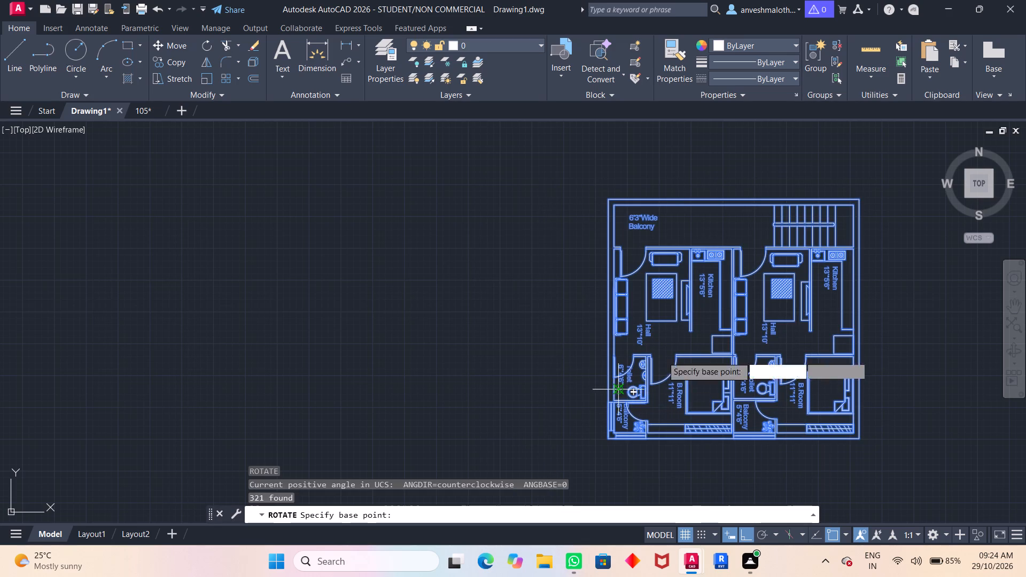
left_click(863, 201)
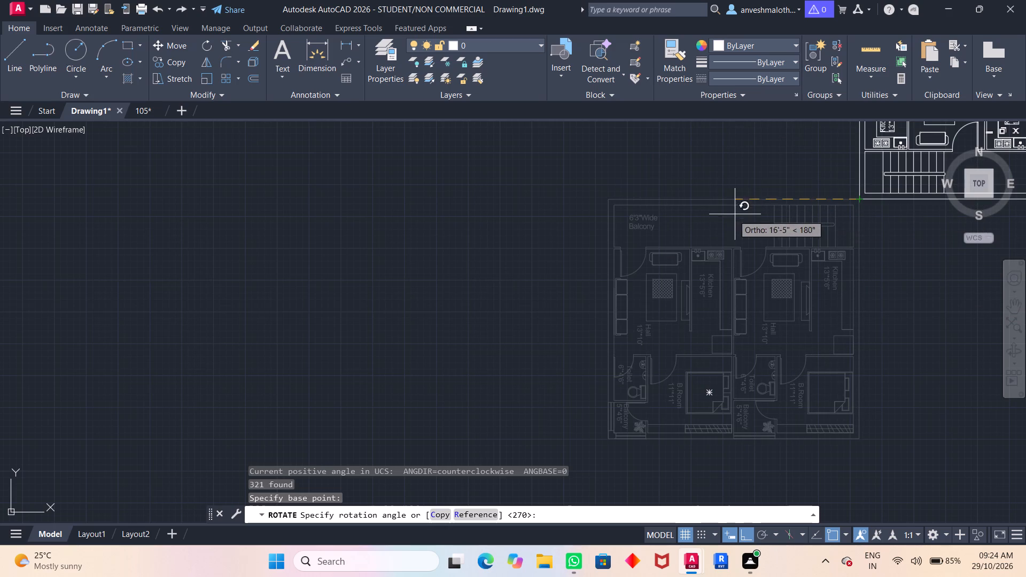
scroll(632, 258, "down", 4)
scroll(629, 263, "up", 4)
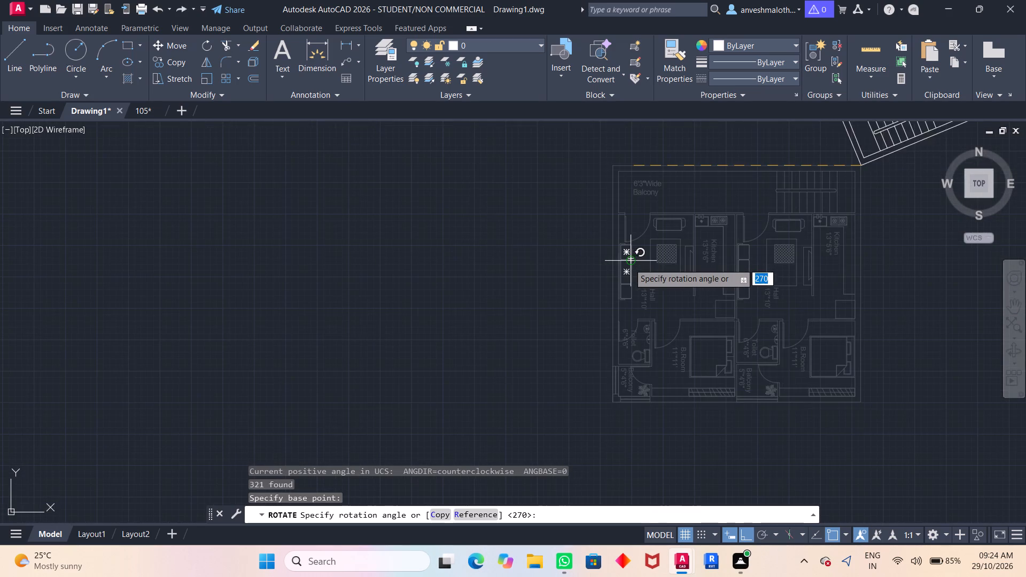
middle_click_drag(629, 263, 267, 448)
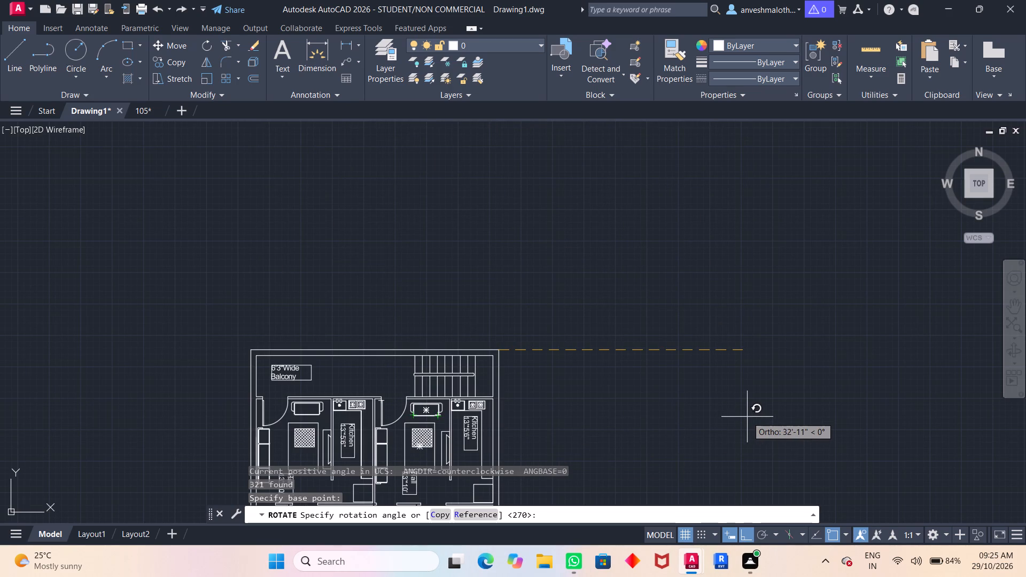
middle_click_drag(747, 417, 741, 244)
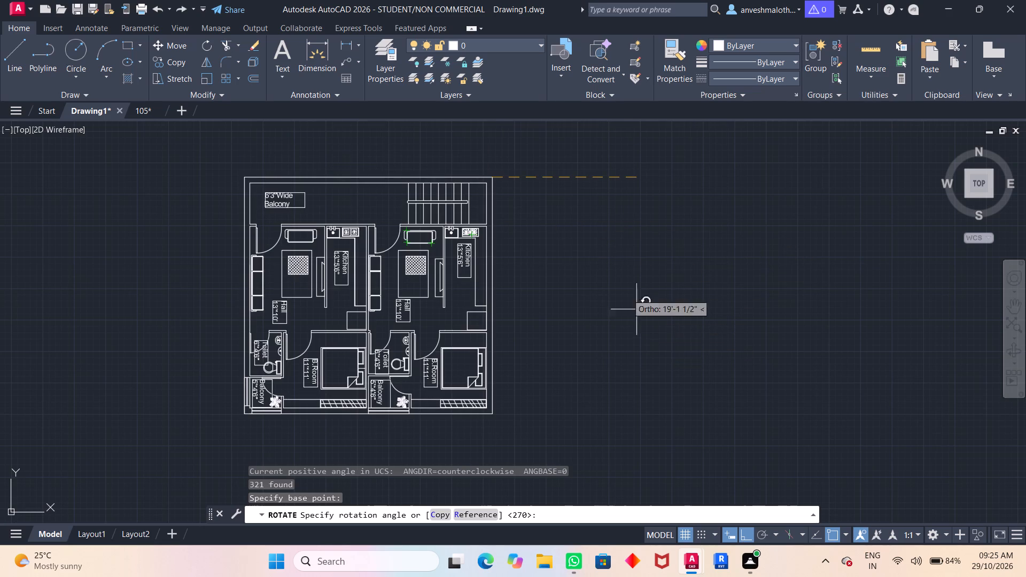
left_click(391, 217)
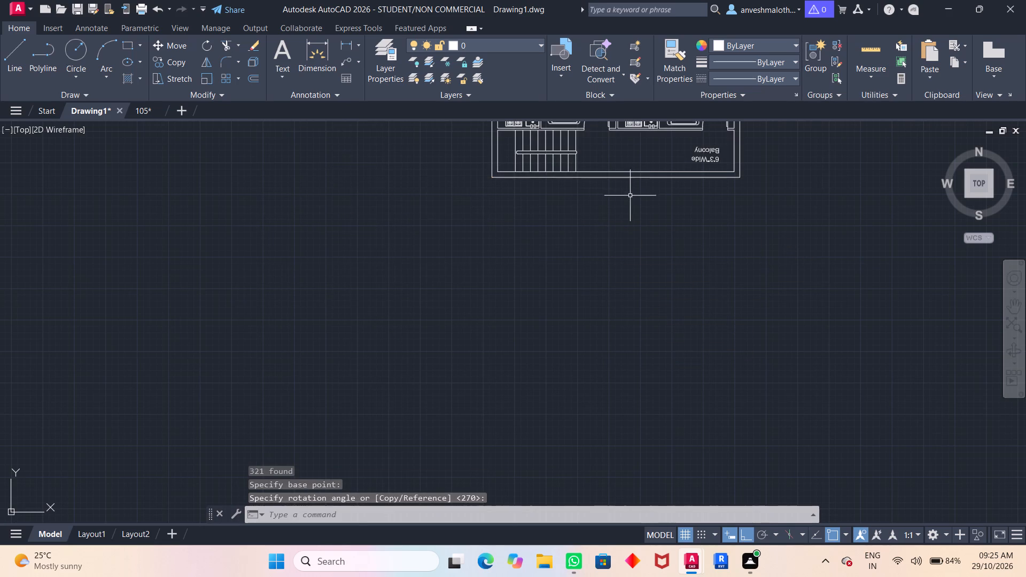
Rotate the entire floor plan 90 degrees clockwise about its lower-right outer corner, bringing the staircase strip to the plan's left side.
middle_click_drag(646, 169, 501, 457)
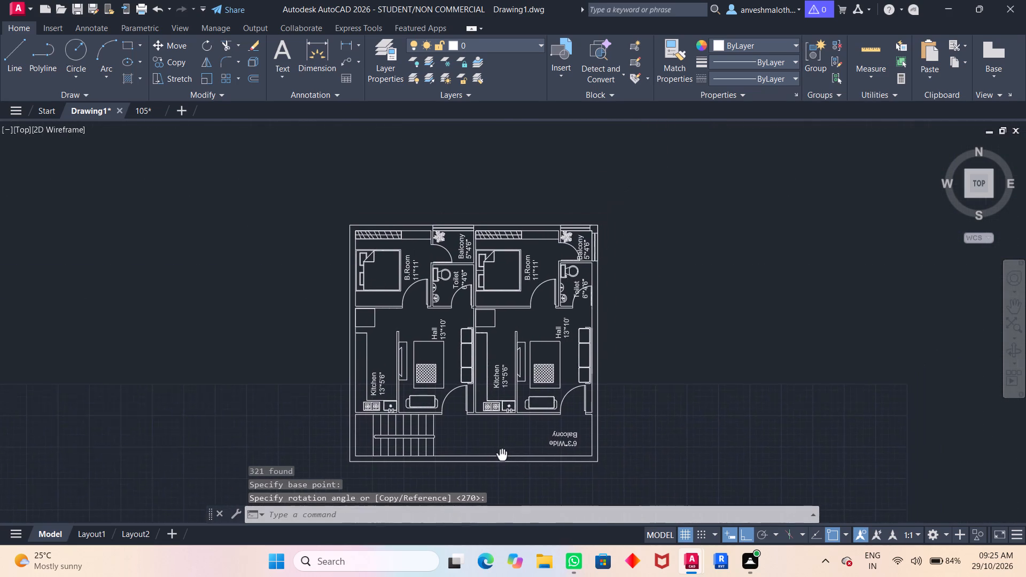
middle_click_drag(501, 457, 502, 384)
middle_click(502, 384)
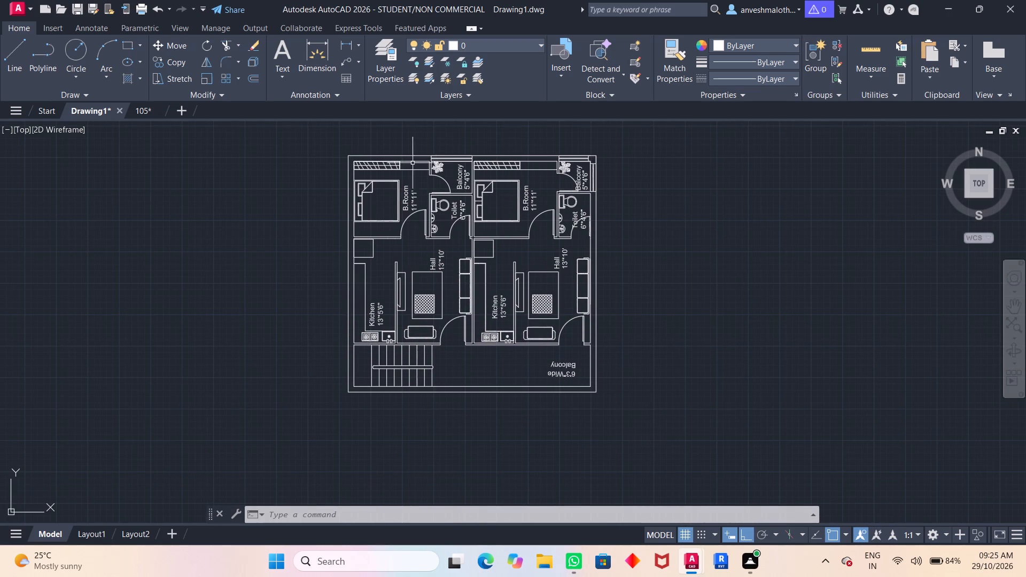
left_click(334, 151)
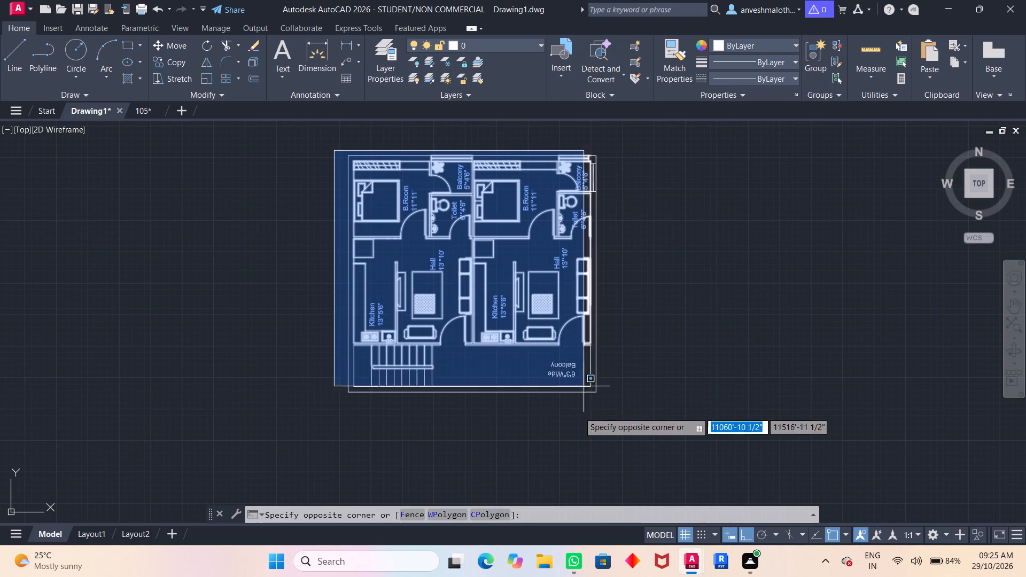
left_click(622, 410)
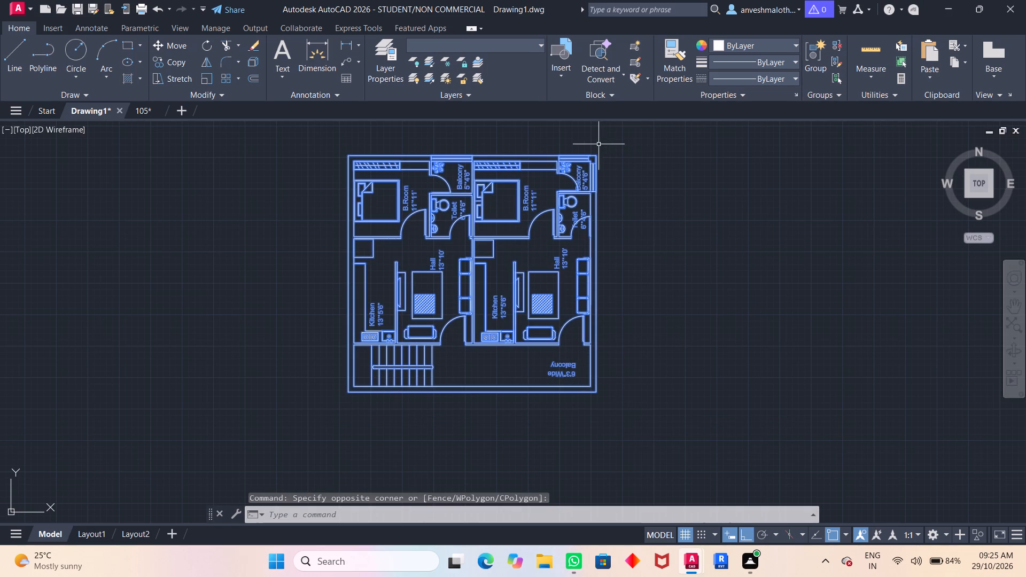
key("space")
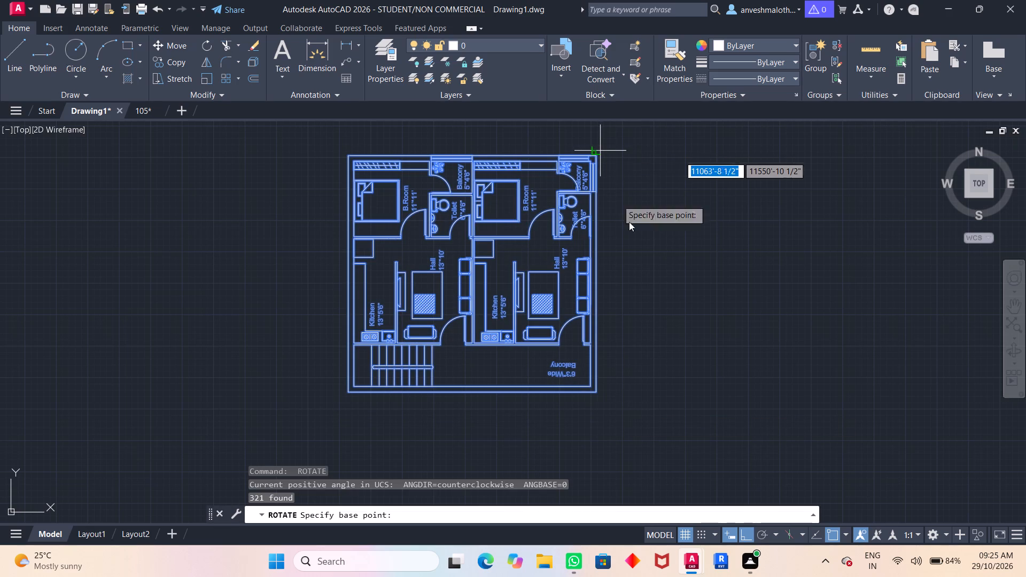
left_click(596, 394)
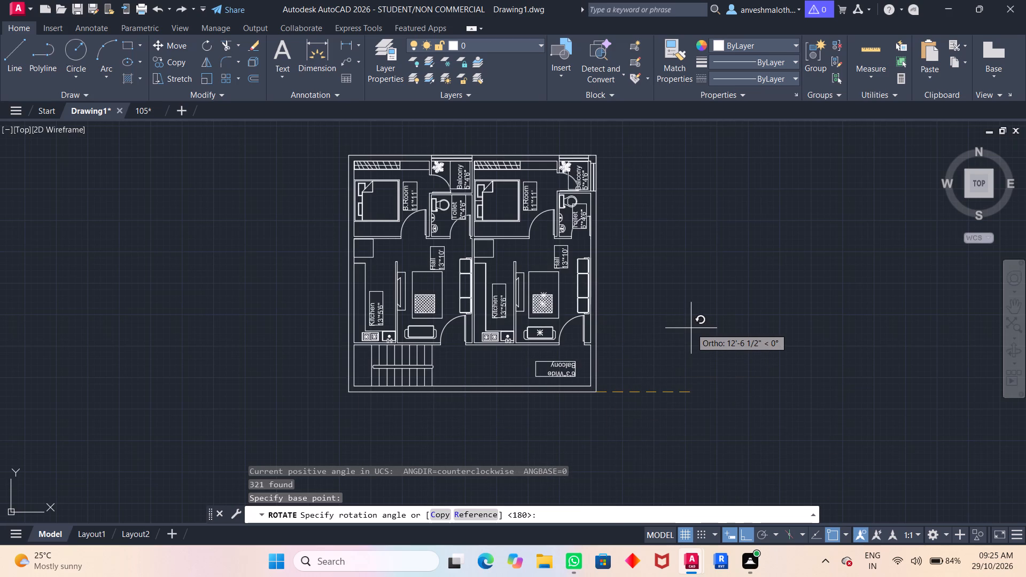
left_click(629, 470)
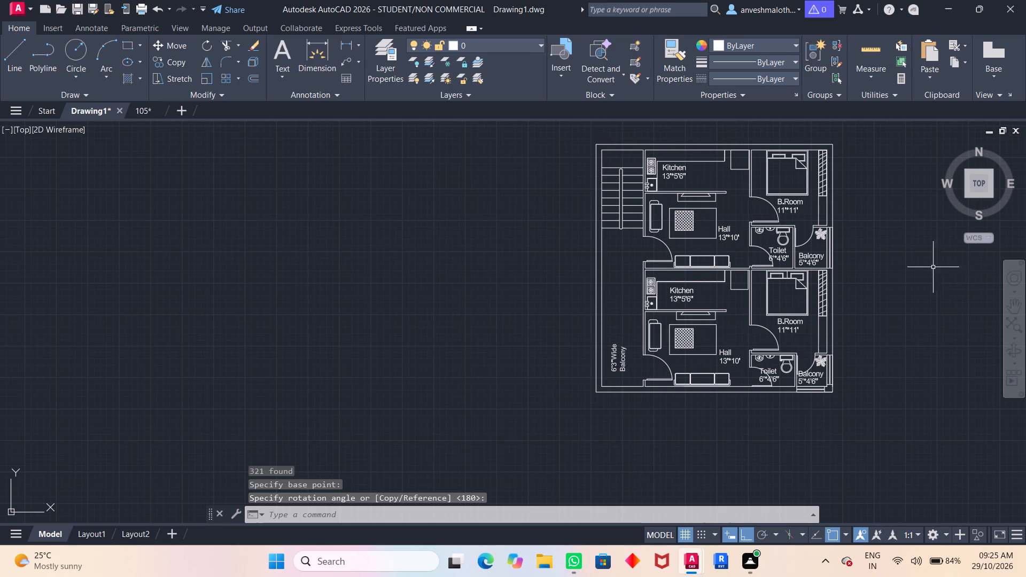
middle_click_drag(905, 288, 774, 313)
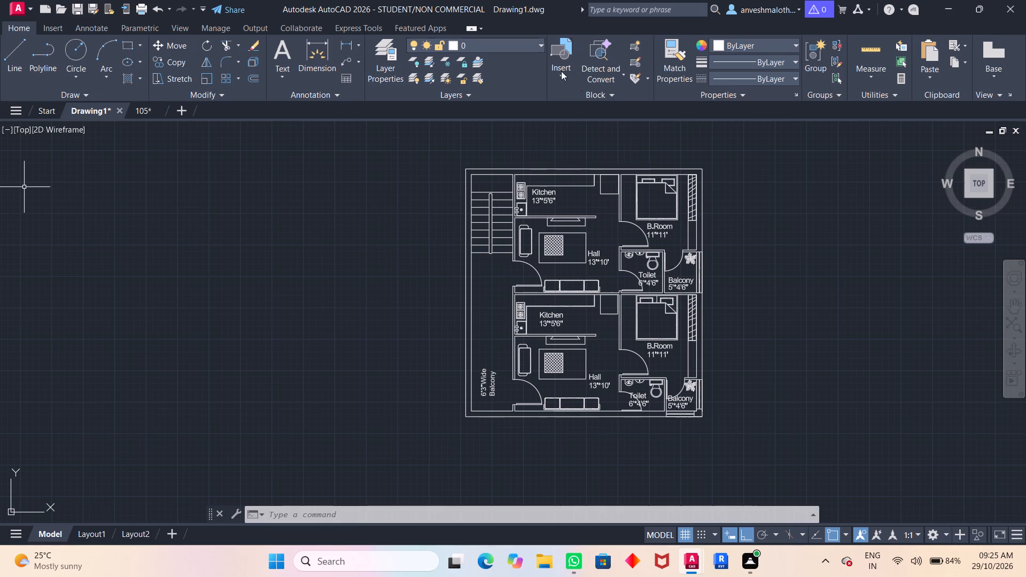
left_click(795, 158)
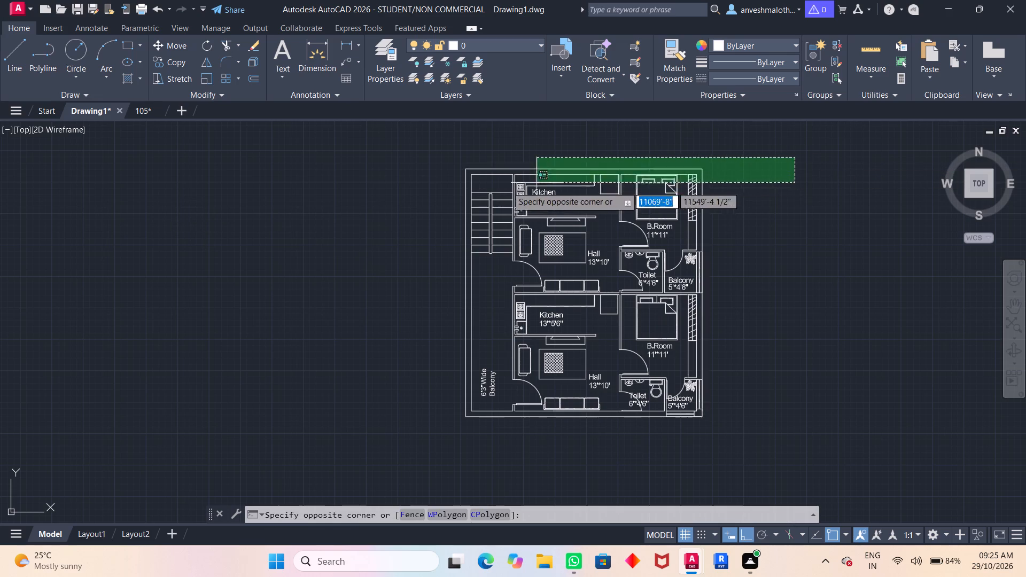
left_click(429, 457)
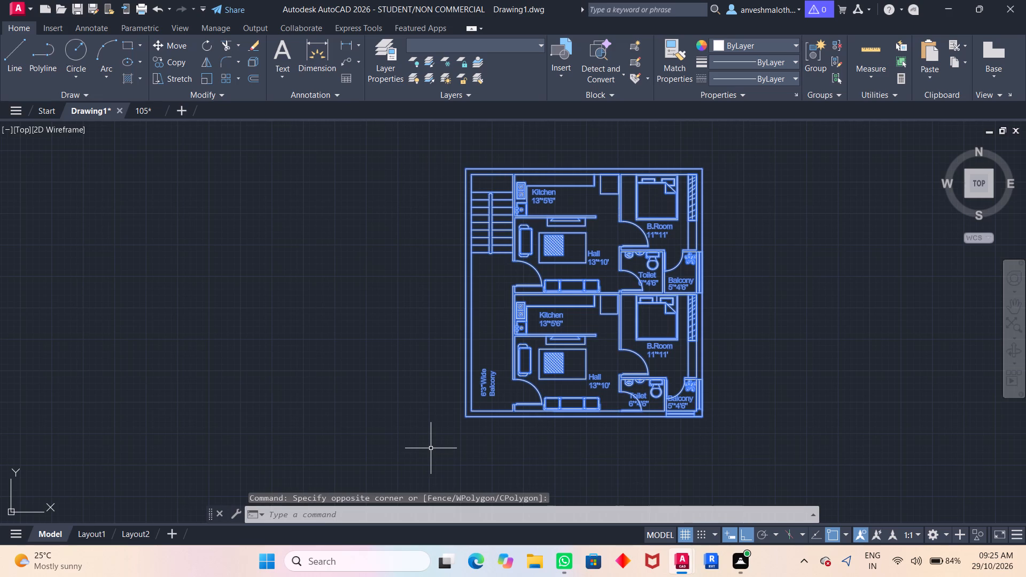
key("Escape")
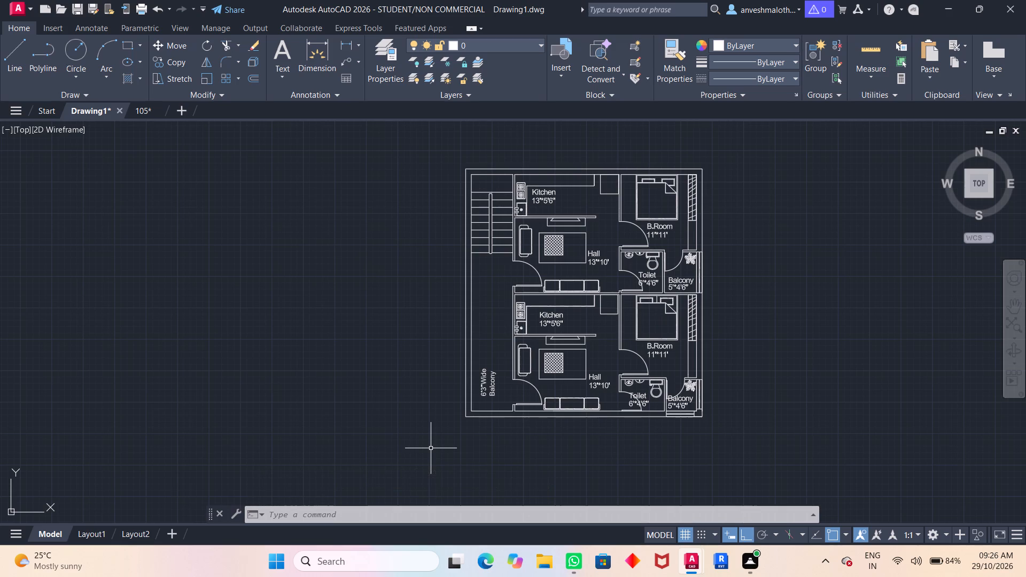
Set up a single-sheet plot with the DWG To PDF.pc3 plotter on ISO A4 (297.00 x 210.00 MM) paper.
key("ctrl+p")
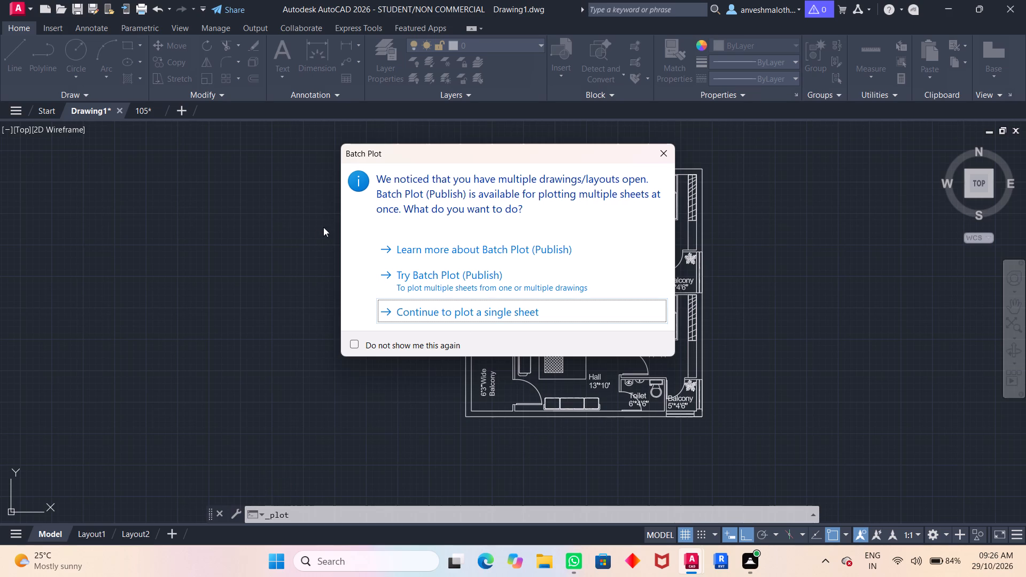
left_click(661, 158)
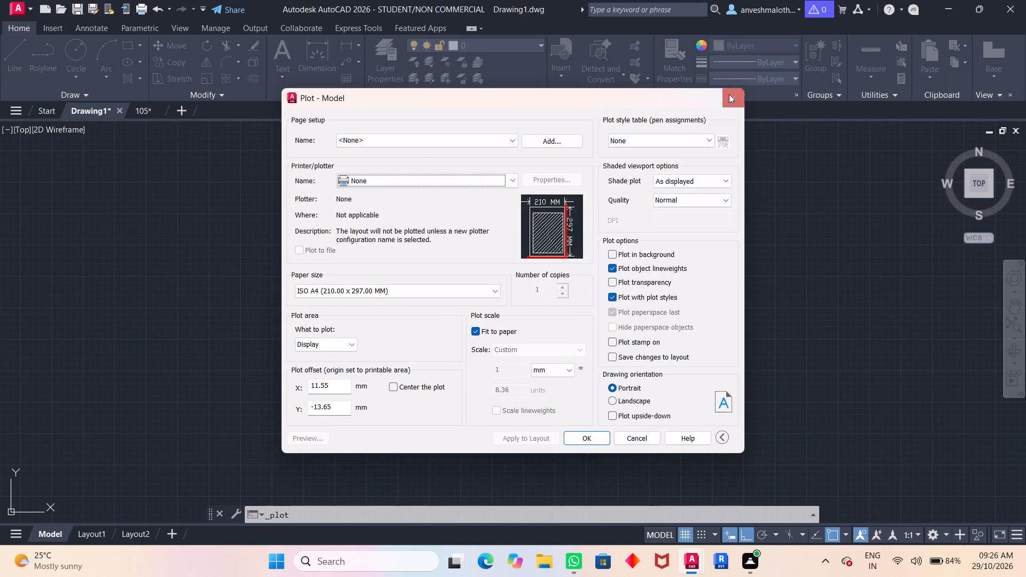
left_click(514, 182)
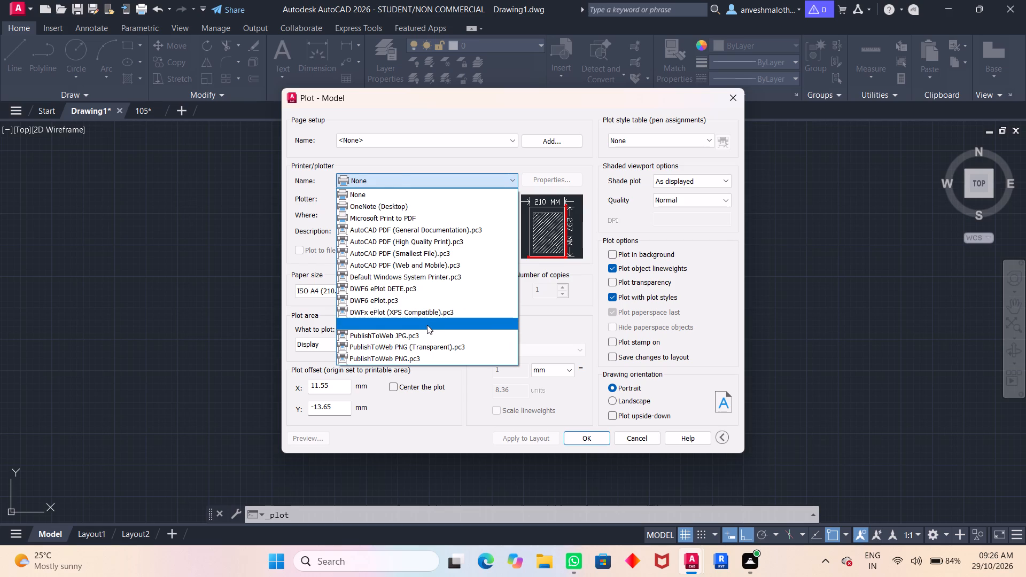
left_click(427, 325)
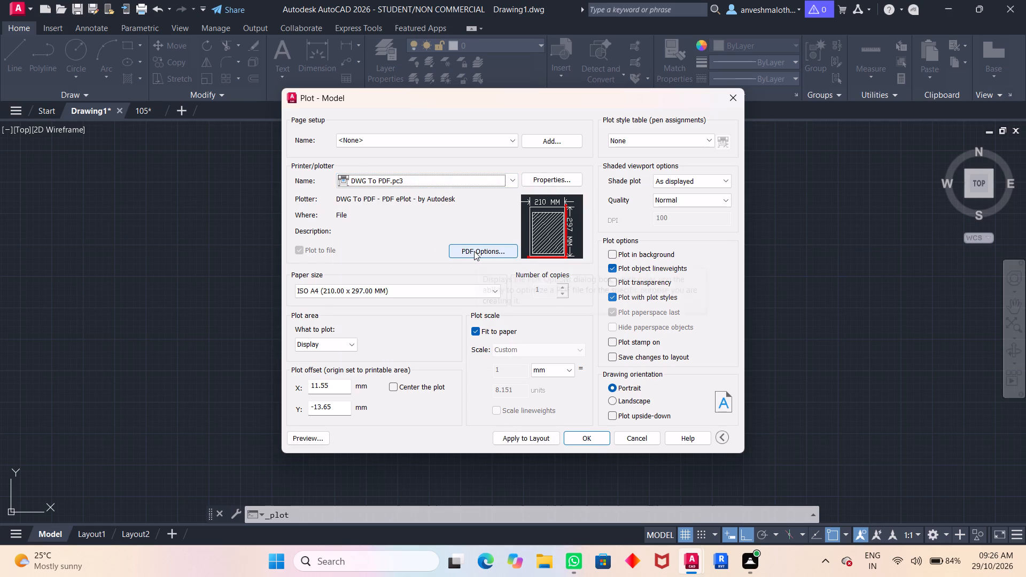
left_click(449, 291)
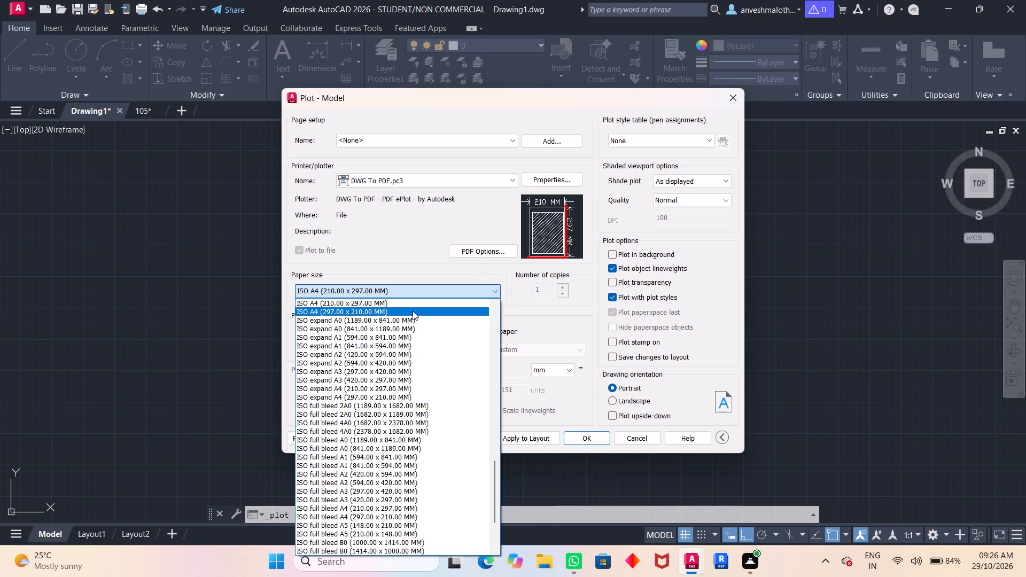
left_click(413, 311)
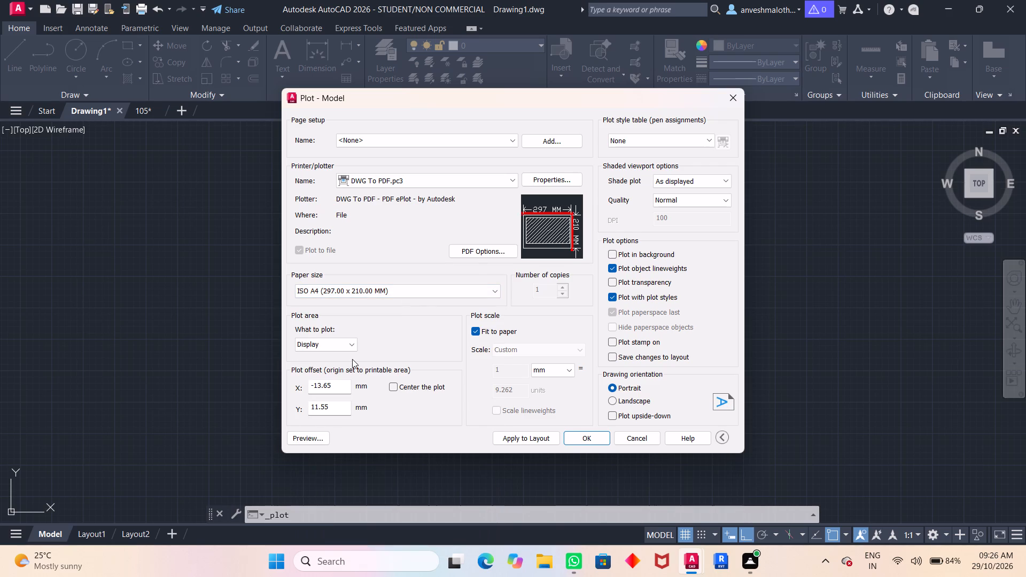
Define the plot area as a window enclosing the entire floor plan with a small margin around its outer walls.
left_click(356, 346)
left_click(348, 389)
left_click(355, 346)
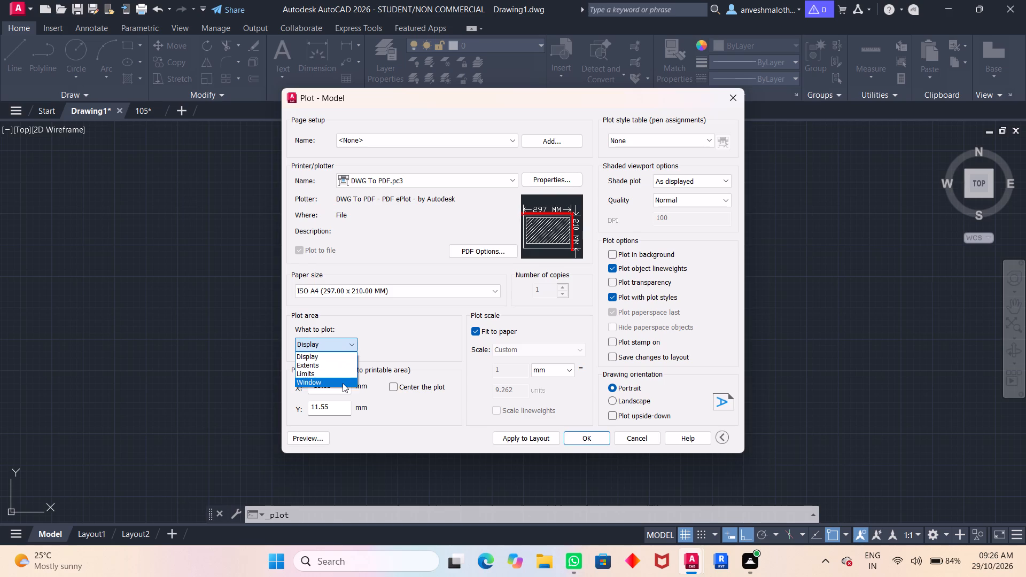
left_click(343, 383)
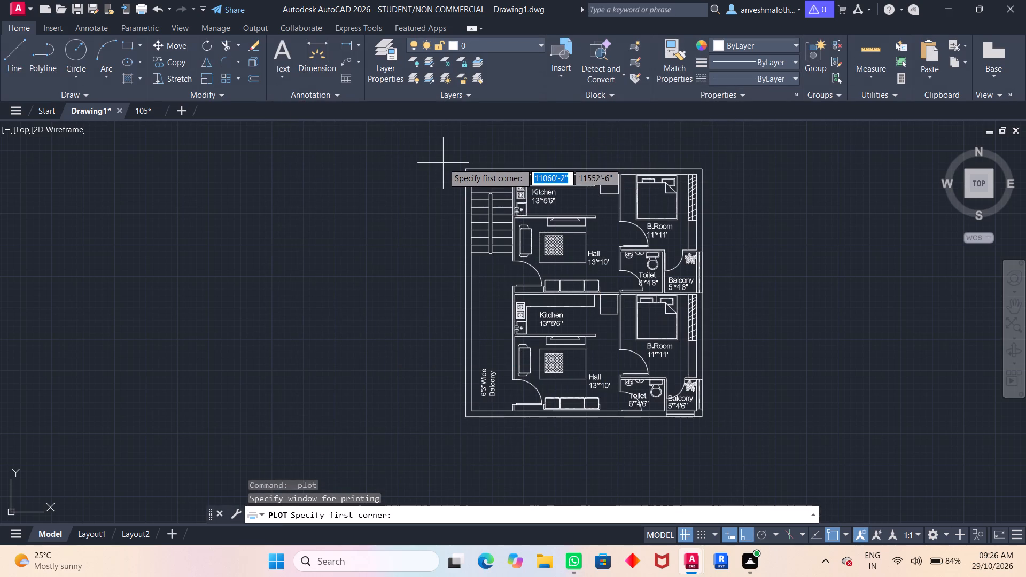
left_click(443, 163)
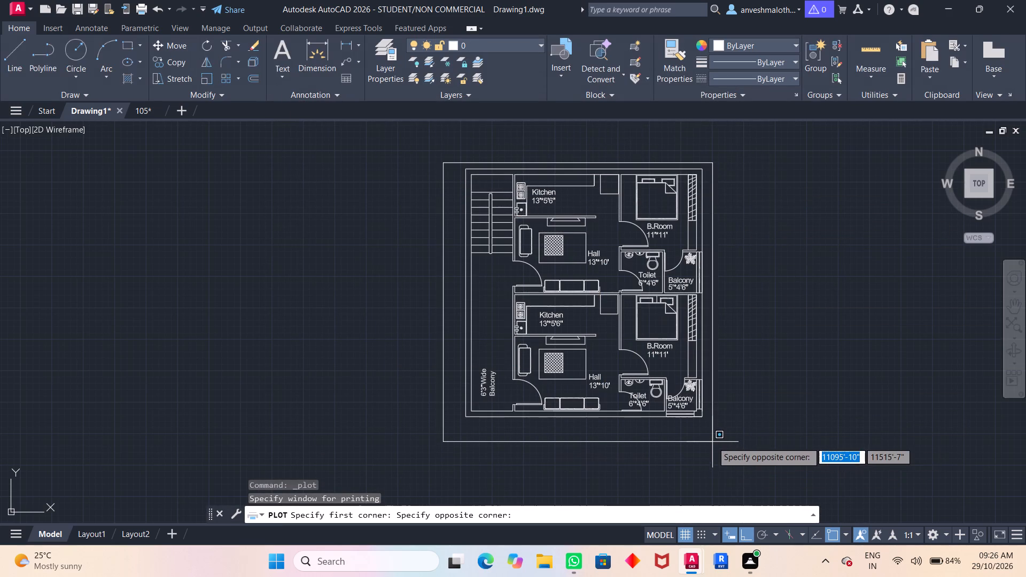
left_click(714, 440)
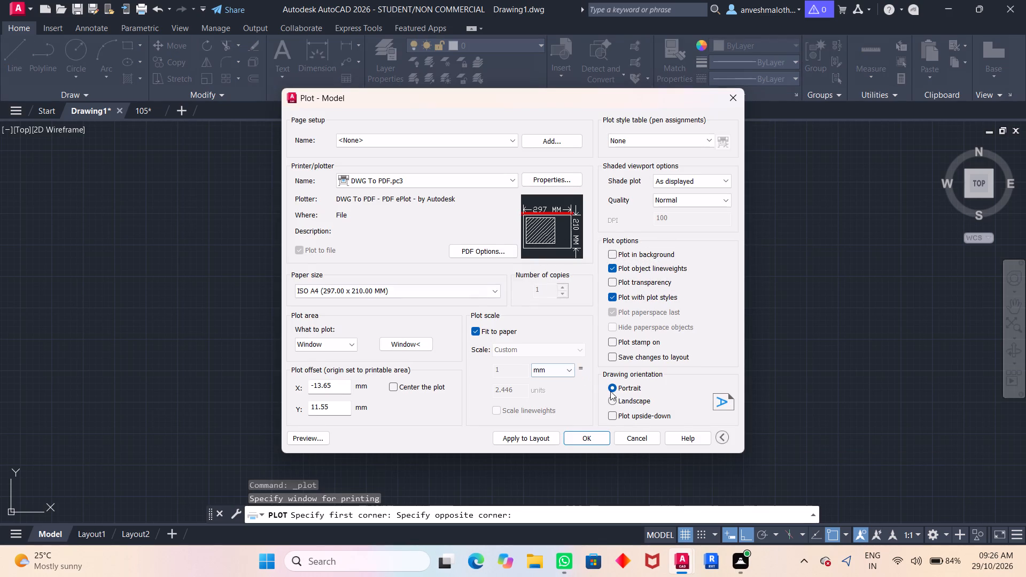
Set the plot to landscape orientation, centre it on the paper and check the plot preview.
left_click(610, 401)
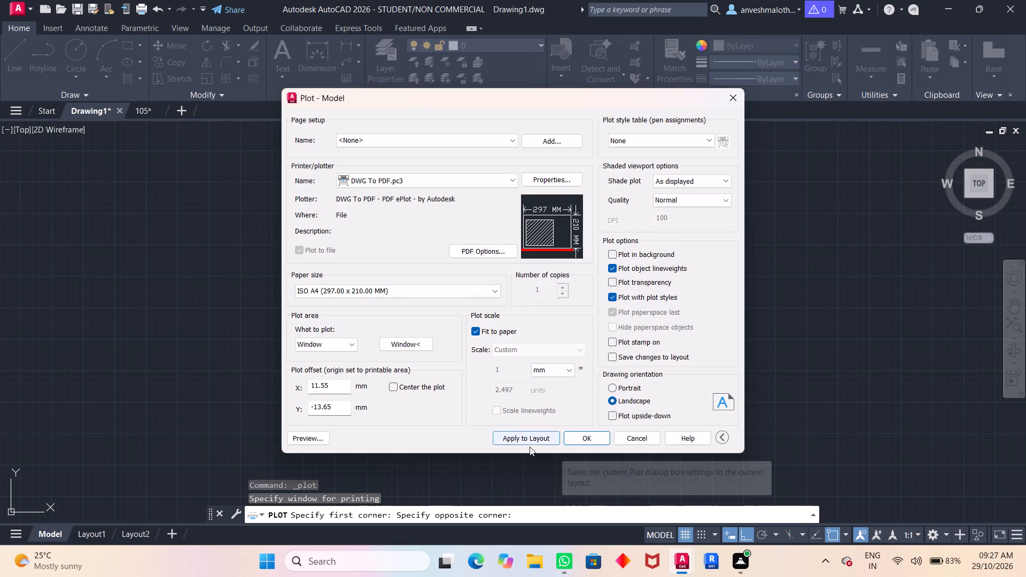
left_click(394, 386)
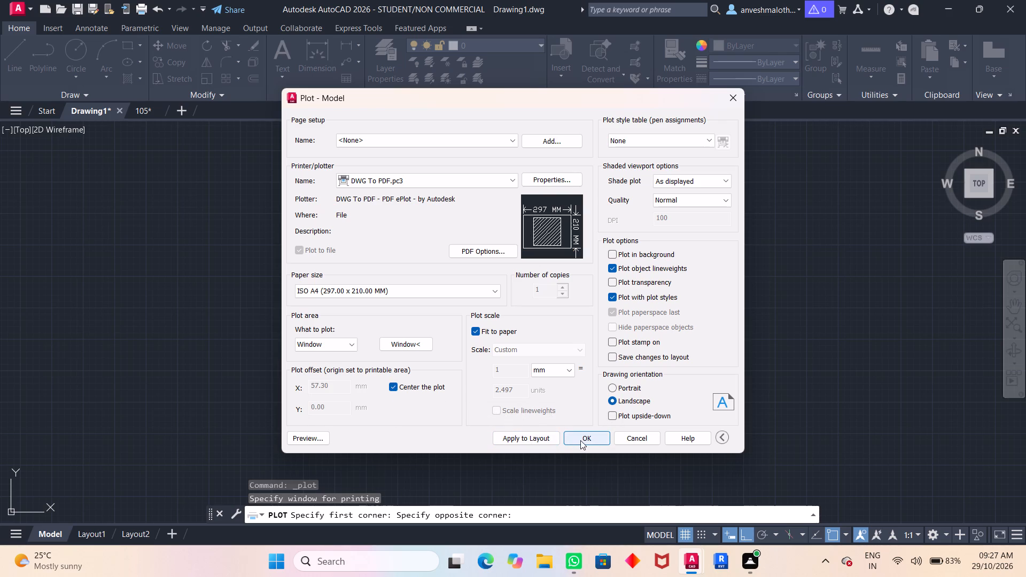
left_click(297, 436)
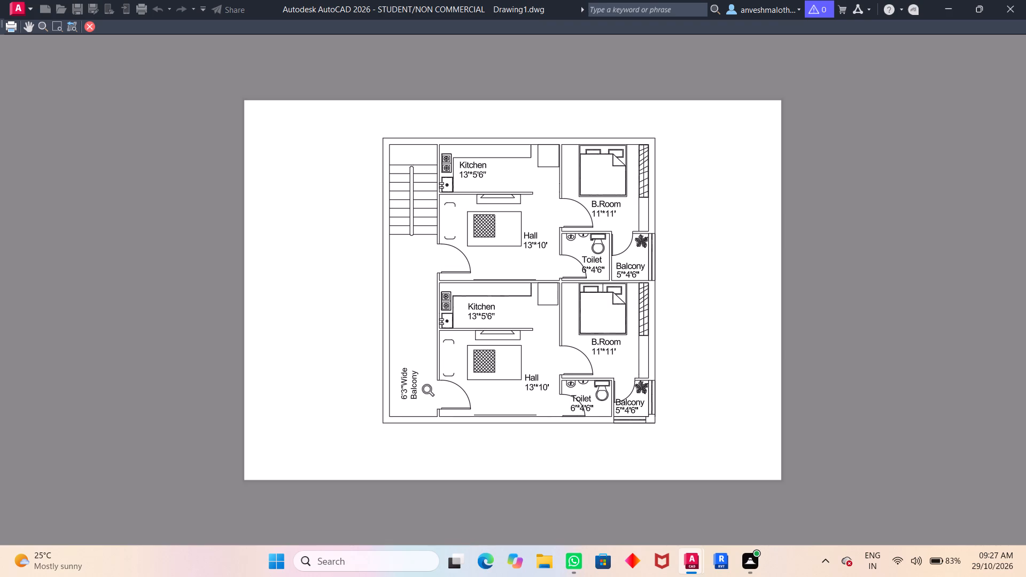
key("Escape")
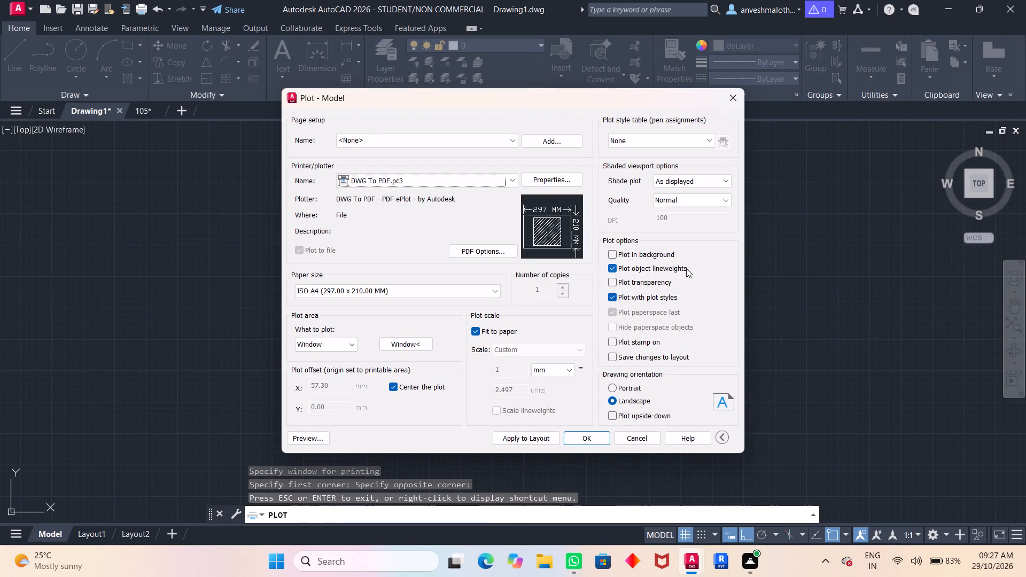
Plot the floor plan to a PDF named Drawing1-Model.2 in the Documents folder and close the resulting PDF view.
left_click(593, 440)
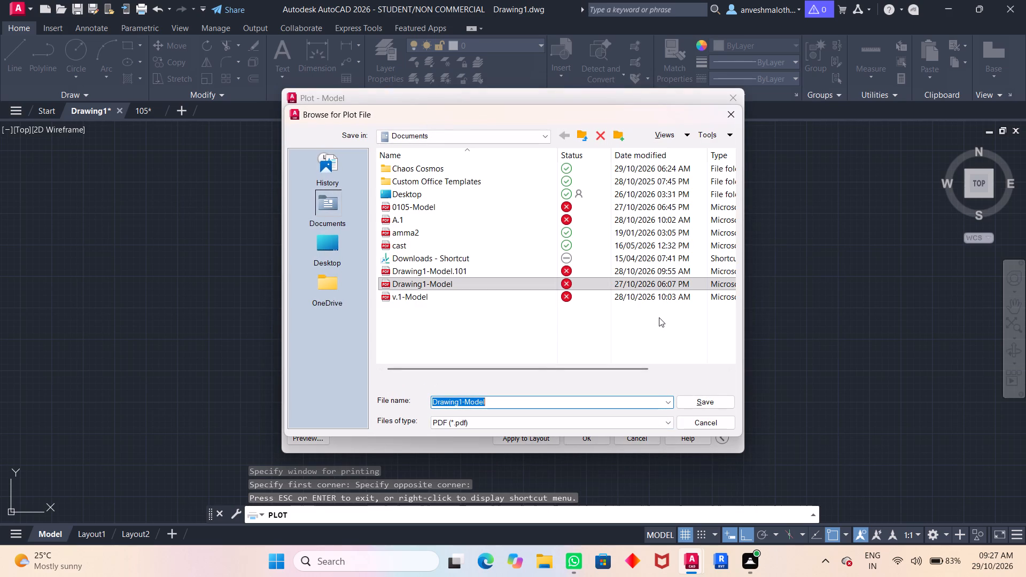
left_click(680, 307)
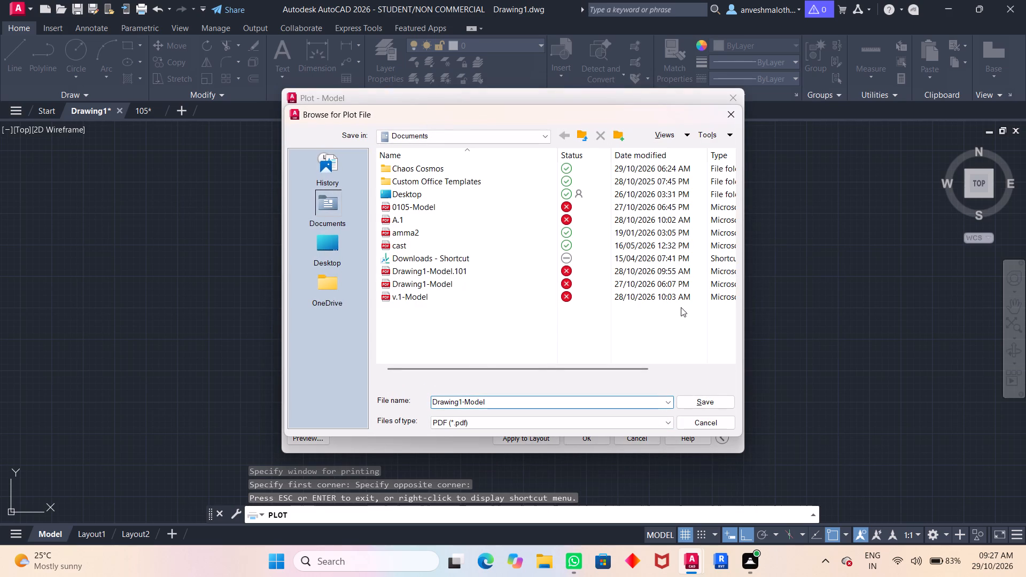
left_click(549, 403)
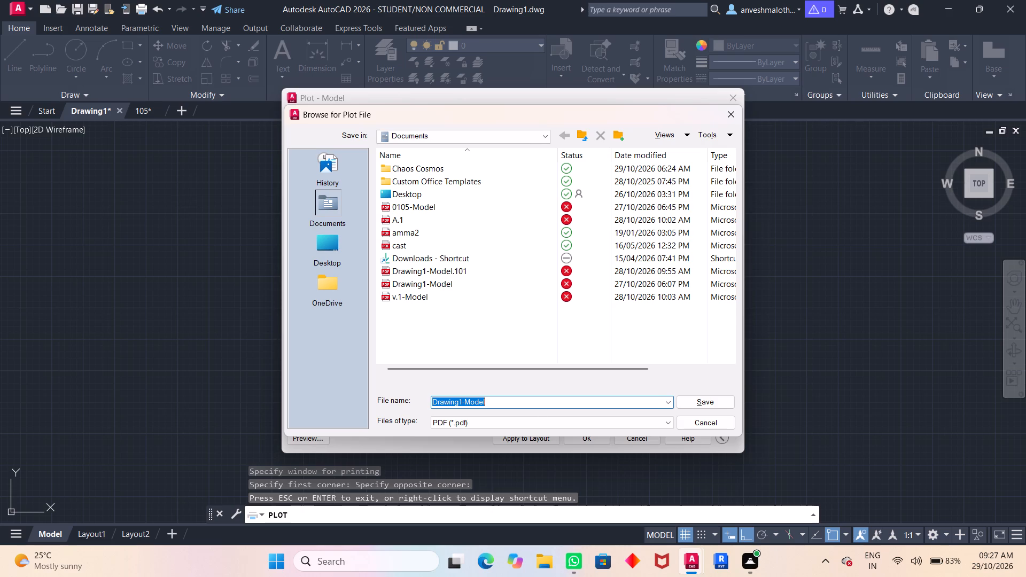
left_click(540, 408)
left_click(540, 401)
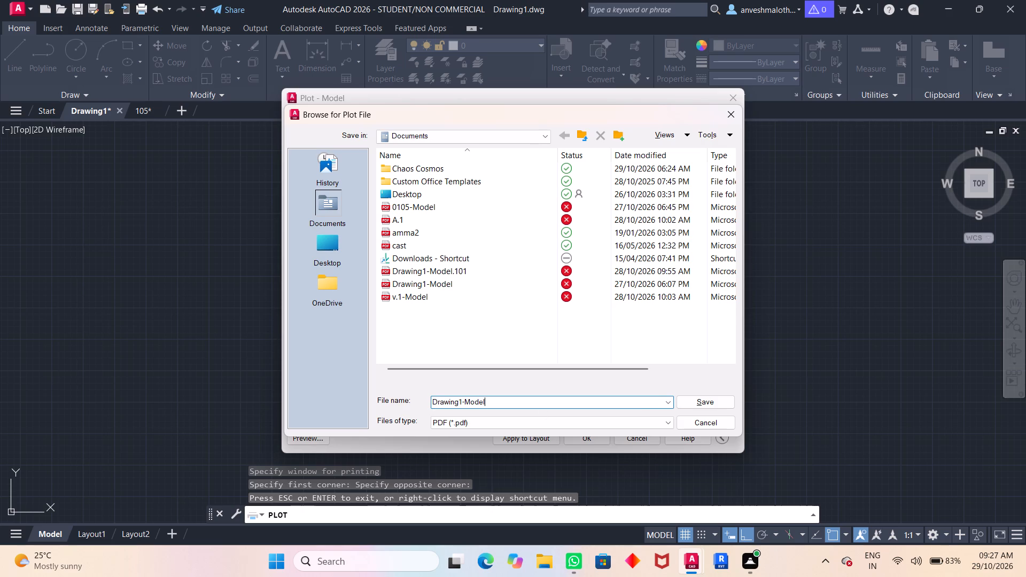
key("period")
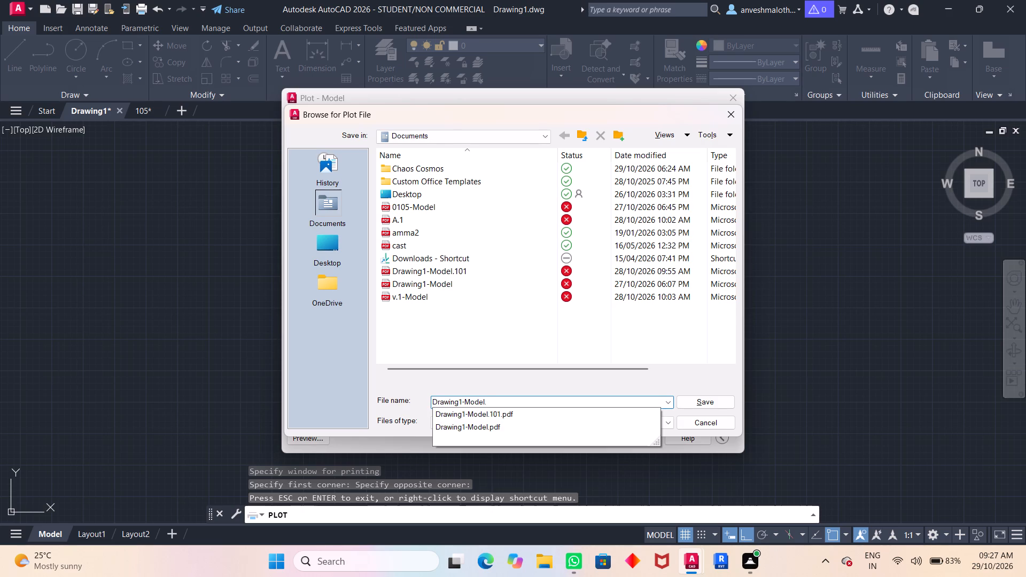
key("2")
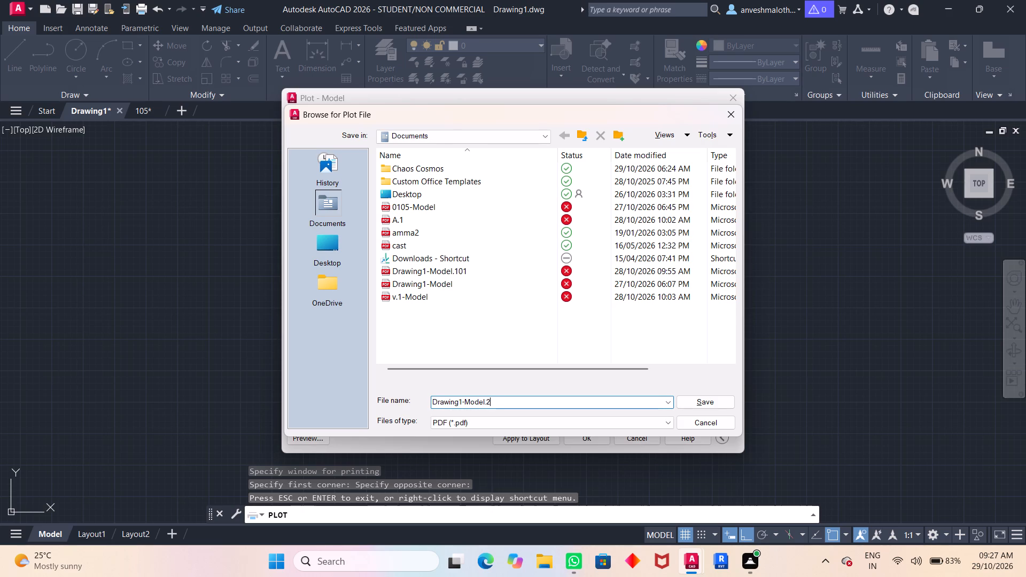
left_click(702, 404)
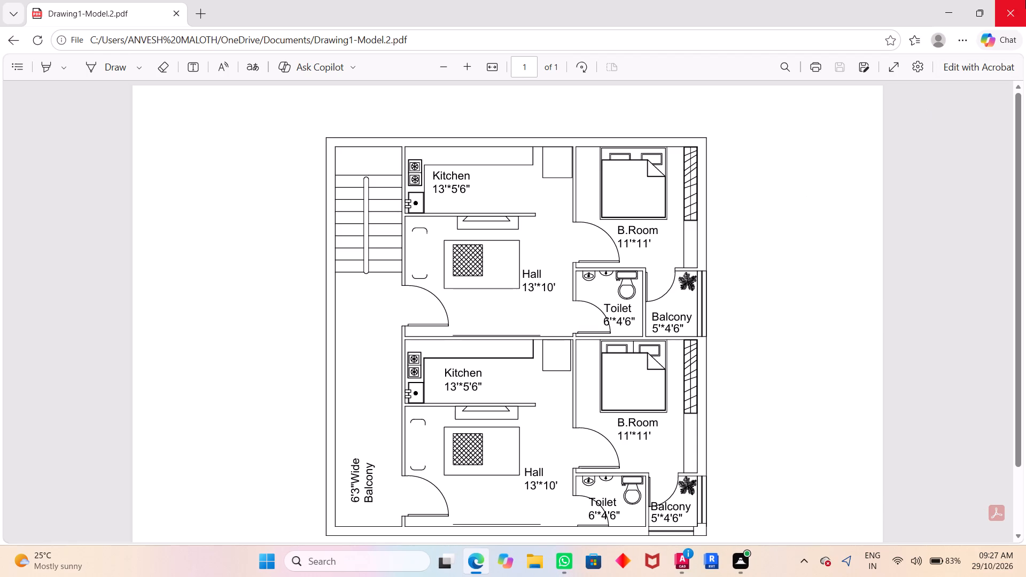
left_click(1014, 9)
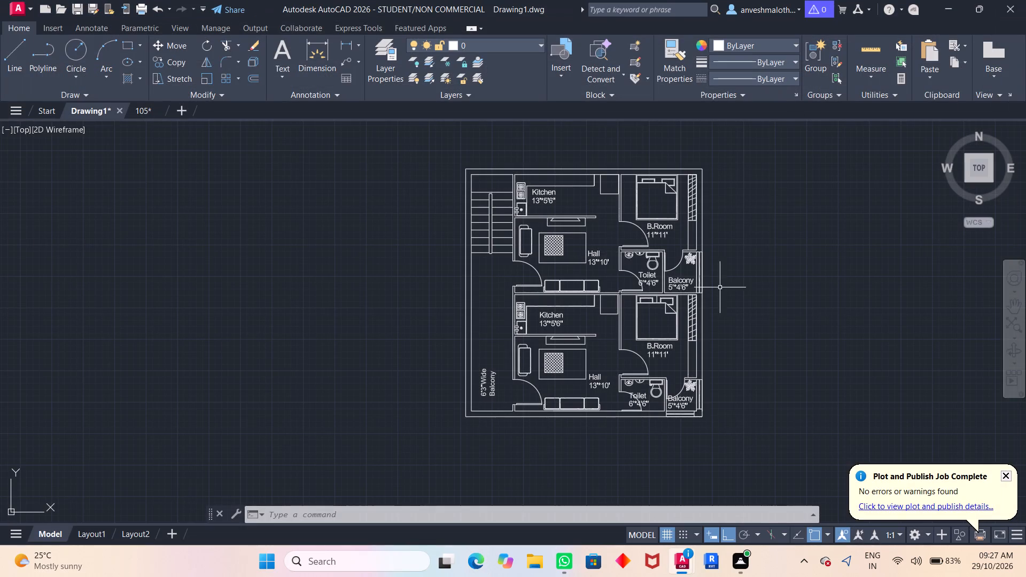
Save the drawing as V.2 in the 2026-44 folder and dismiss the plot notification.
key("ctrl+s")
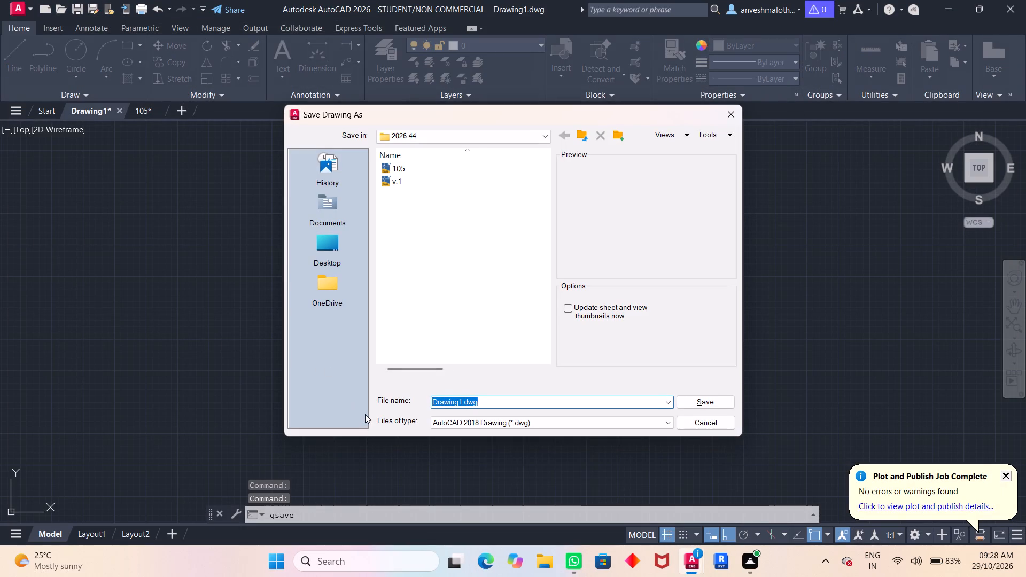
key("BackSpace")
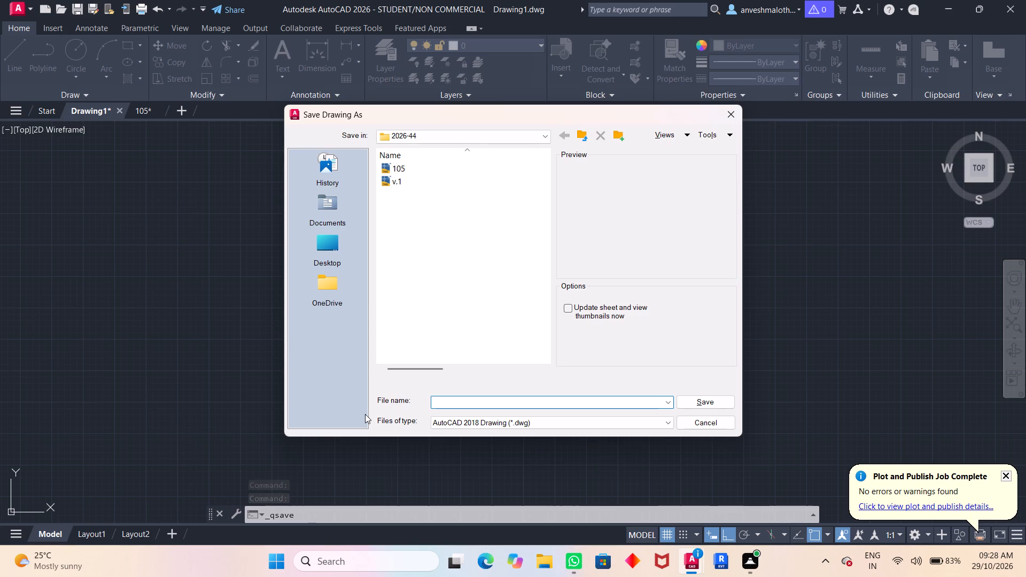
key("shift+v")
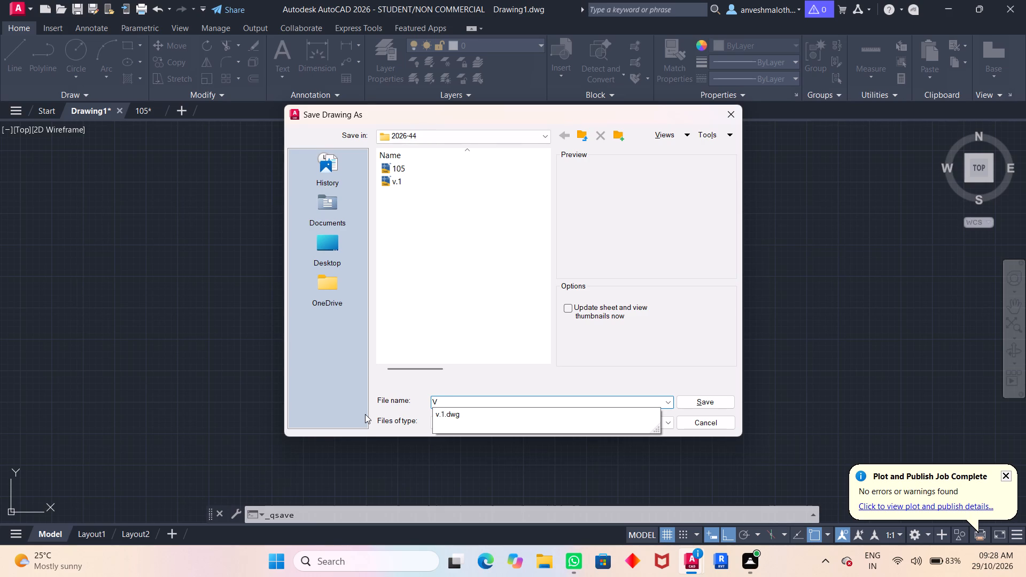
type(".2")
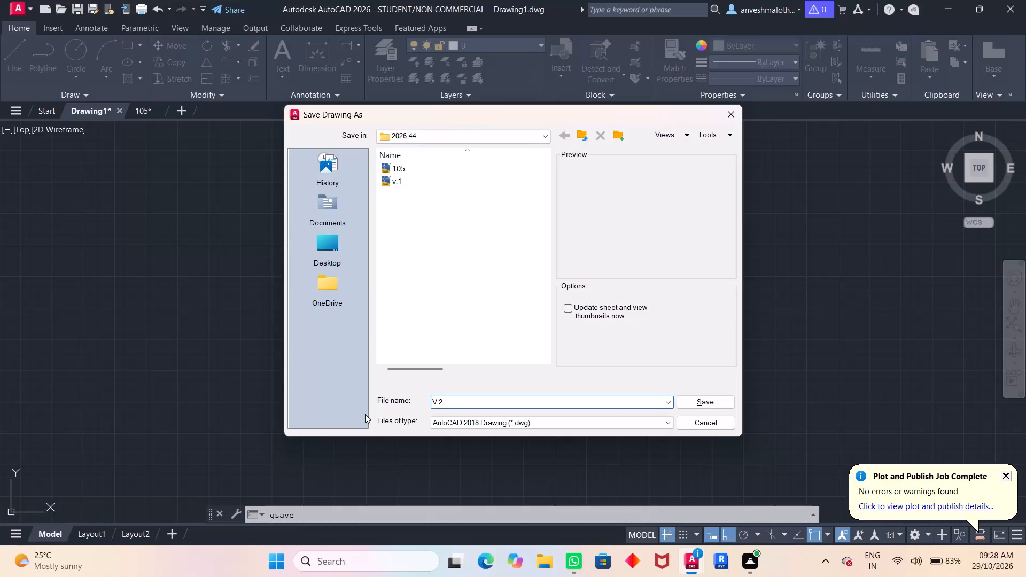
left_click(717, 404)
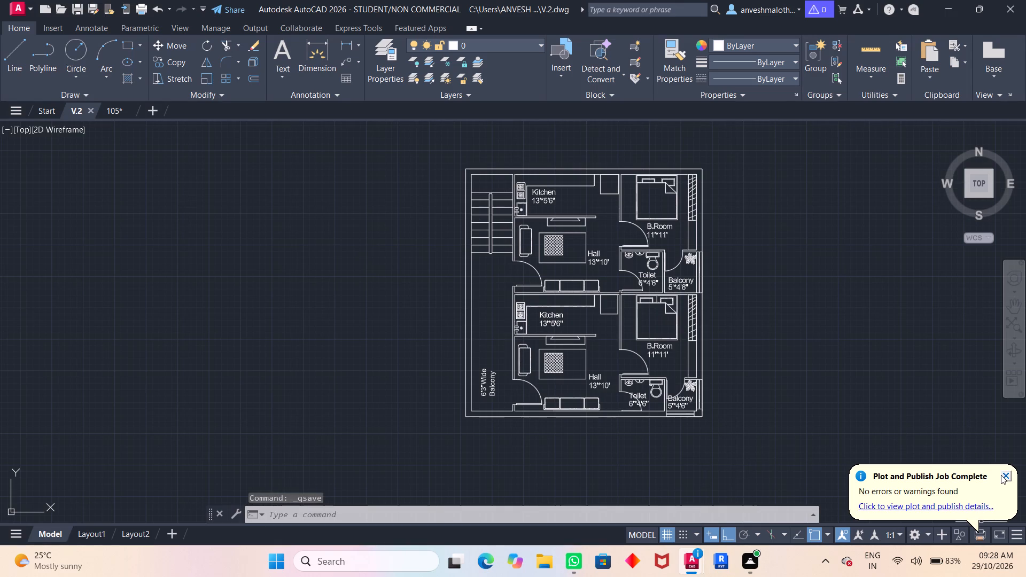
left_click(1001, 475)
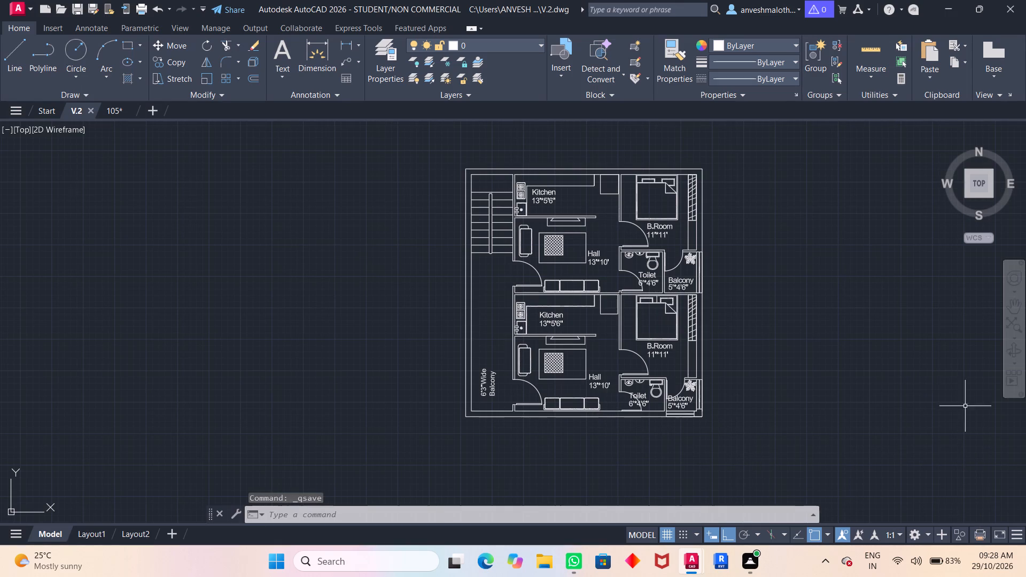
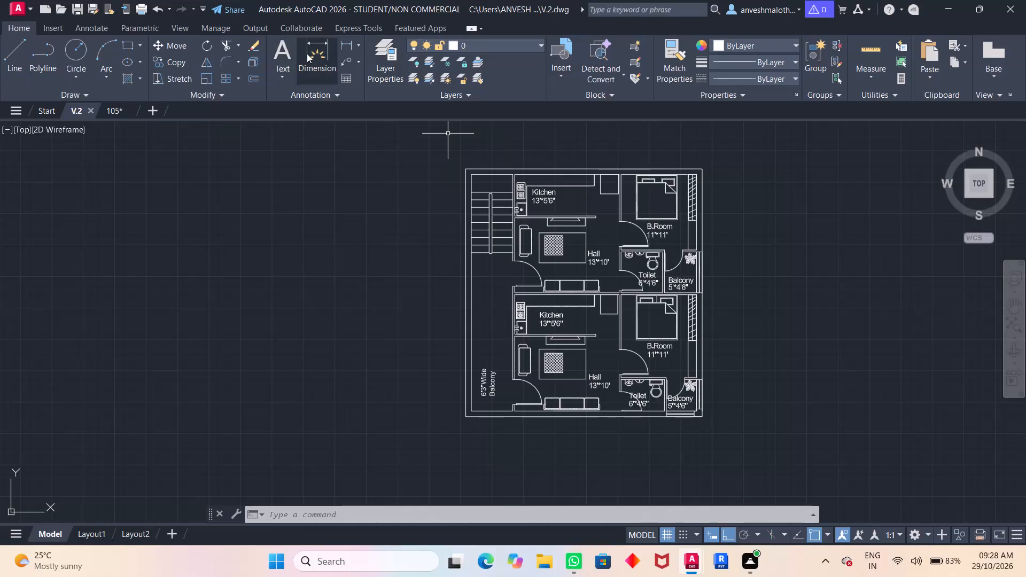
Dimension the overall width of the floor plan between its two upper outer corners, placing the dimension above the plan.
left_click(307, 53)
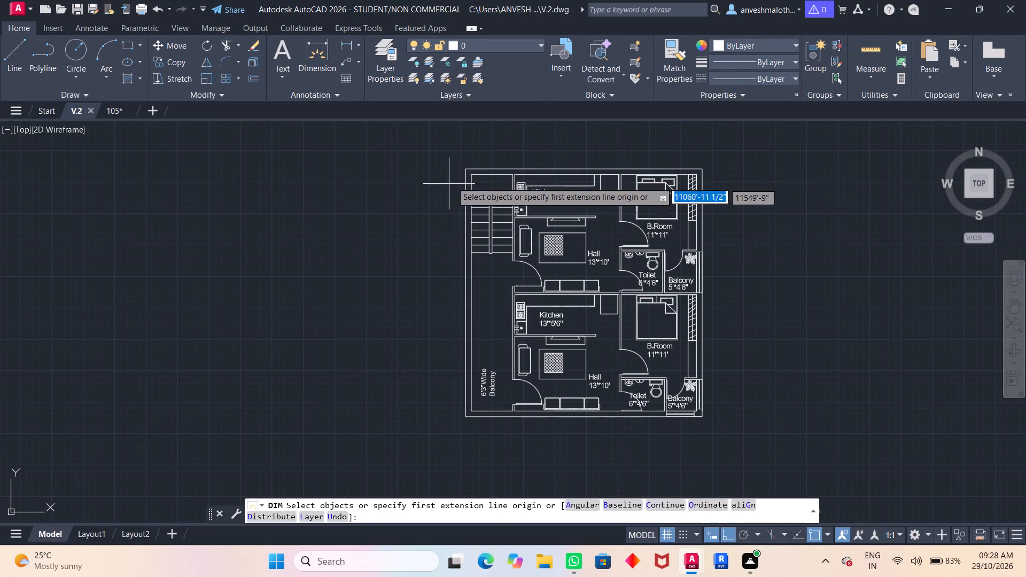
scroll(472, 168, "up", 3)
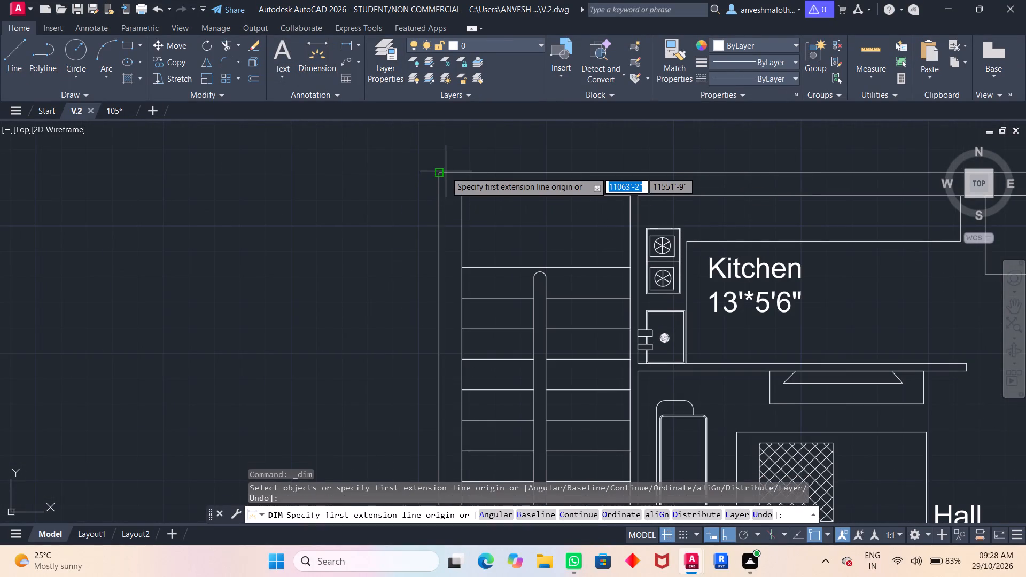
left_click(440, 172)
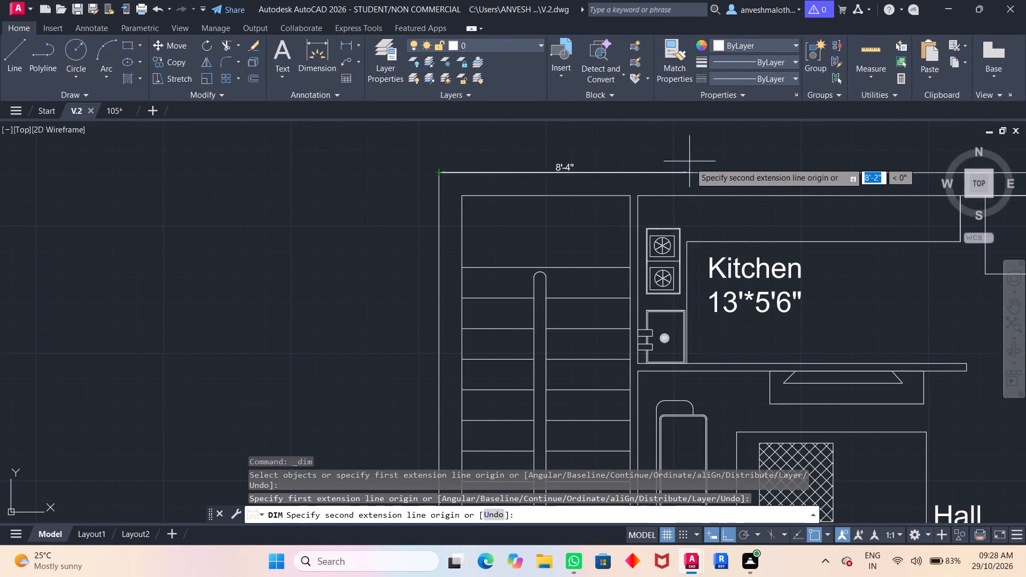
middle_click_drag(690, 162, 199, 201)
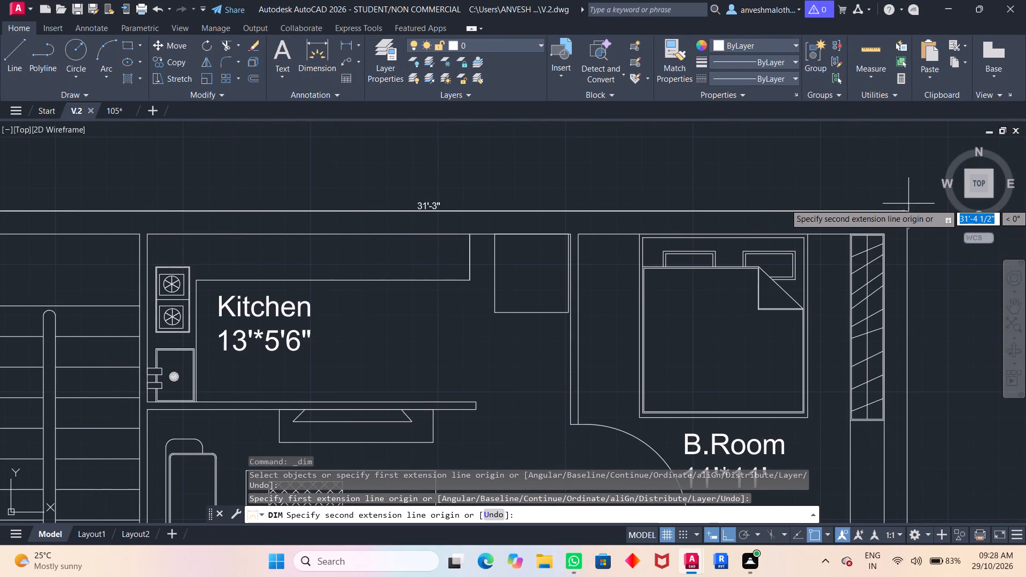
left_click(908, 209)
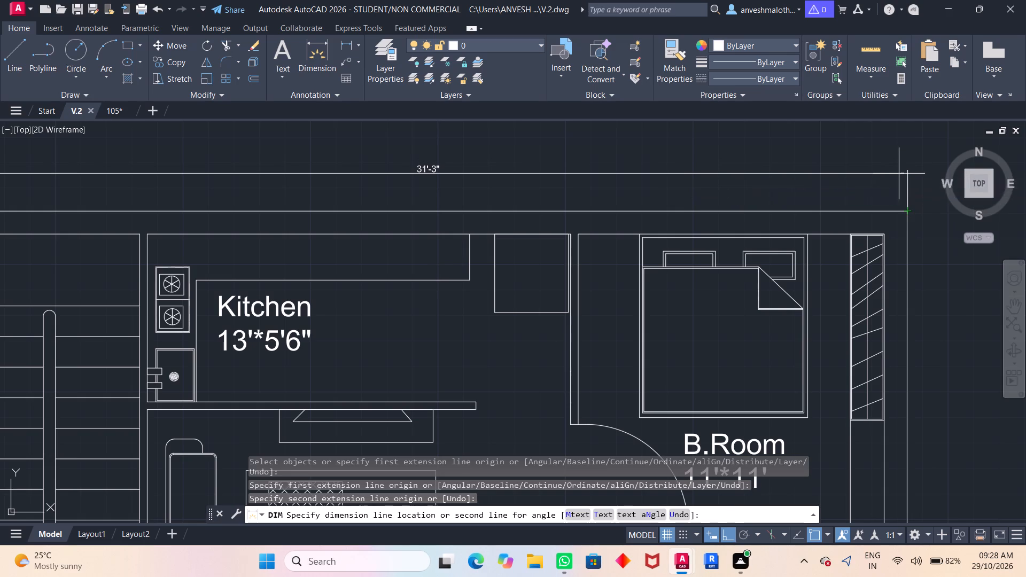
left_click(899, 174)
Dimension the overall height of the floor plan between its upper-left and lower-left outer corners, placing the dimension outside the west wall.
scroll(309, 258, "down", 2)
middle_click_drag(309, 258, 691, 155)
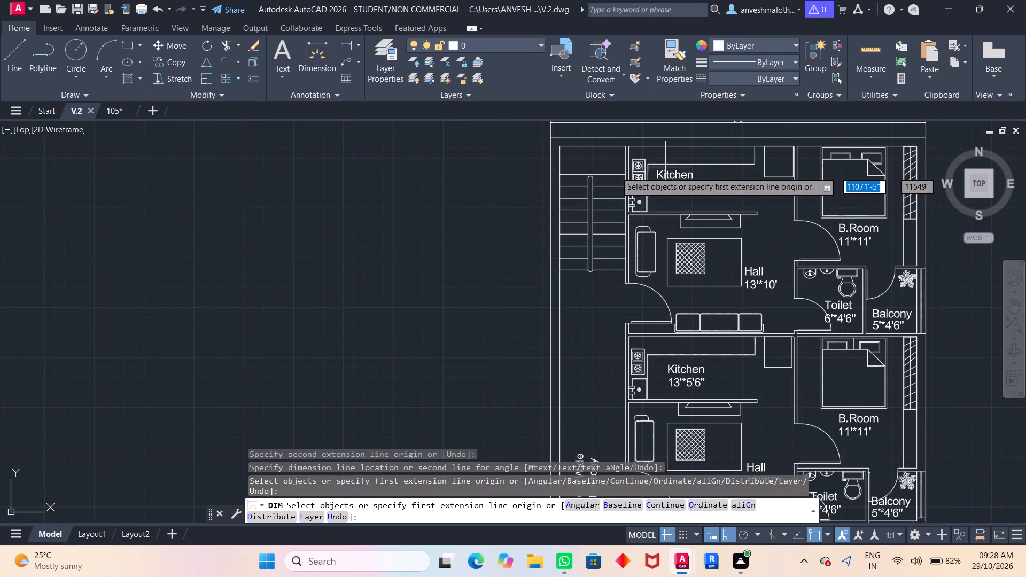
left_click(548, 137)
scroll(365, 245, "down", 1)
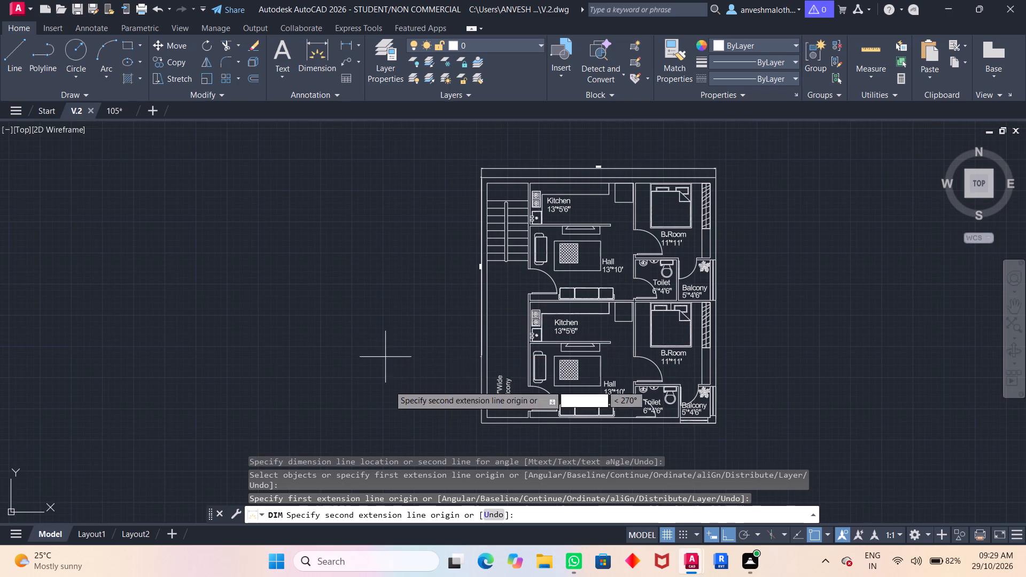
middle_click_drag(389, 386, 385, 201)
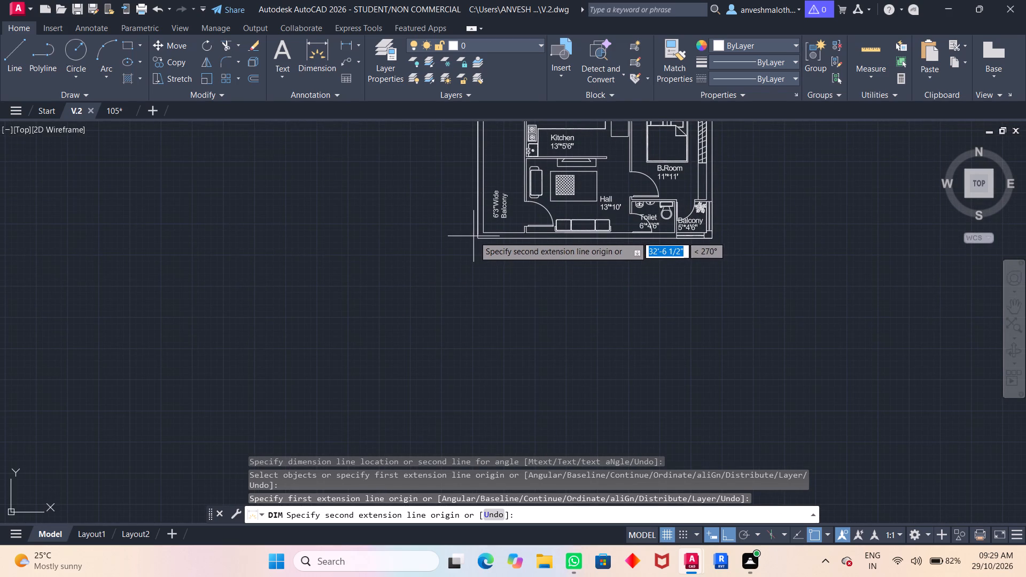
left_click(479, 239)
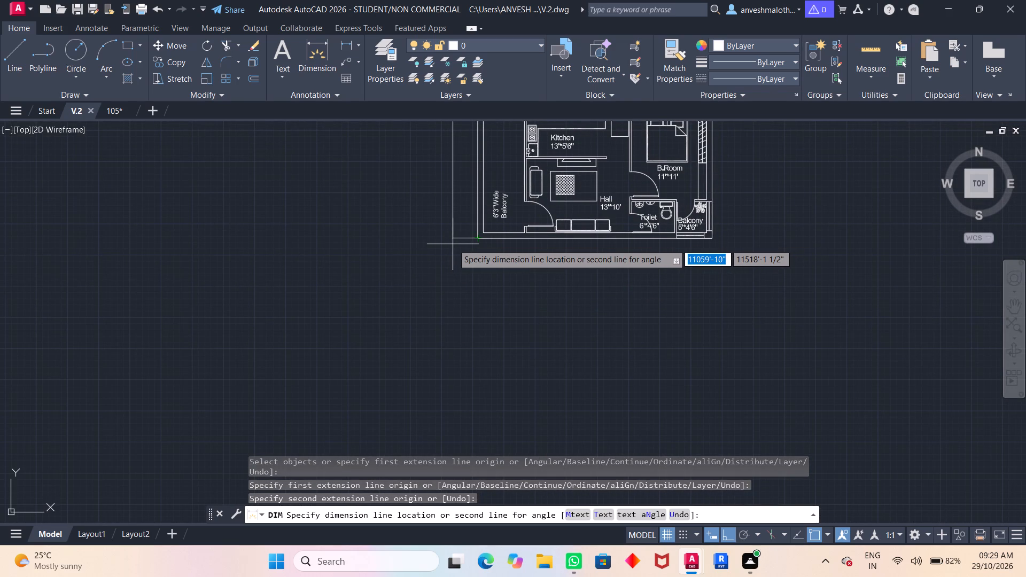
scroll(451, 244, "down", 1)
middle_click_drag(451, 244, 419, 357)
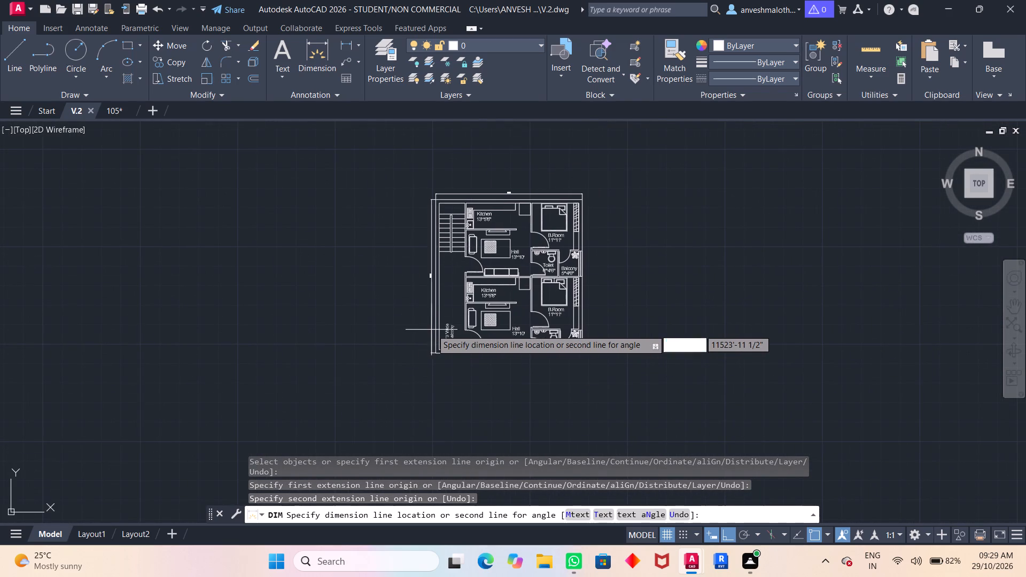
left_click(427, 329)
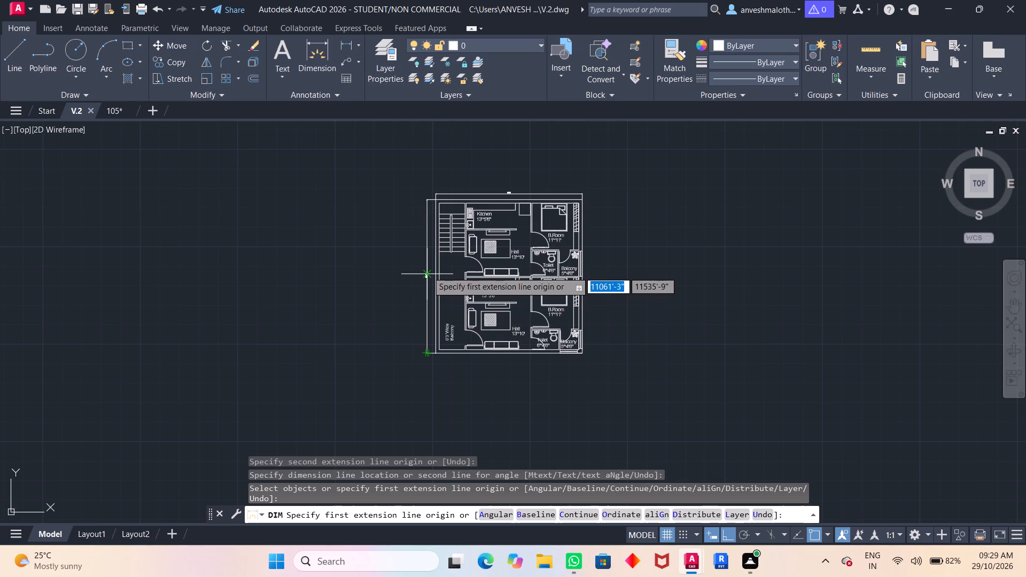
Examine the overall height dimension beside the west wall and the layout of both apartment units.
scroll(428, 271, "up", 4)
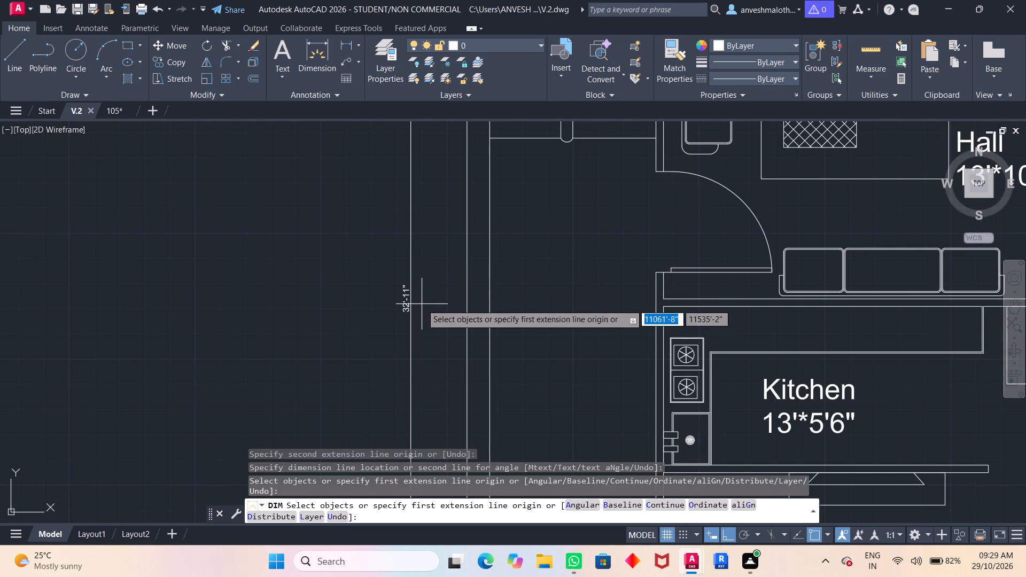
scroll(546, 336, "down", 1)
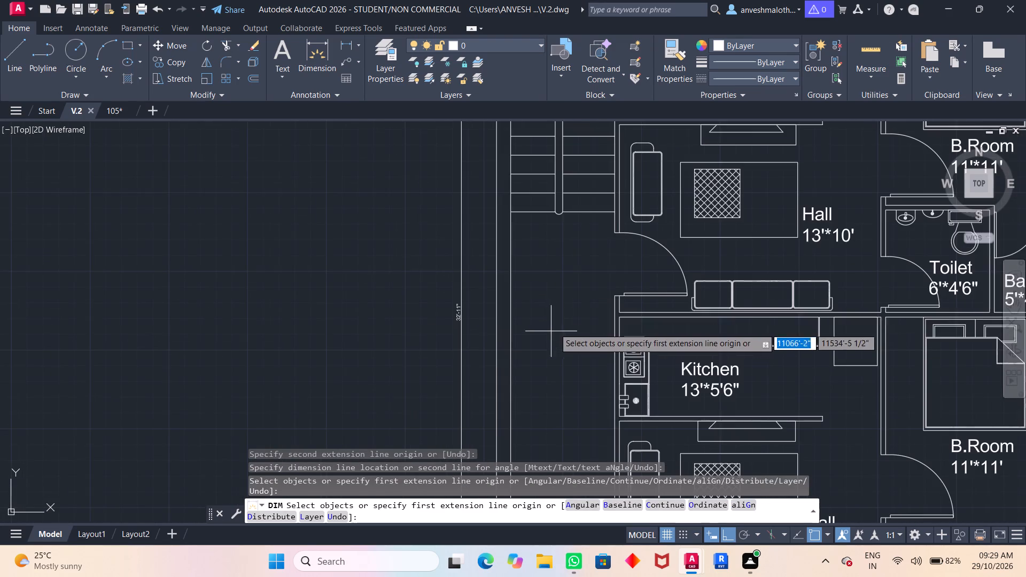
middle_click_drag(658, 306, 458, 256)
scroll(438, 232, "down", 2)
middle_click_drag(455, 293, 466, 229)
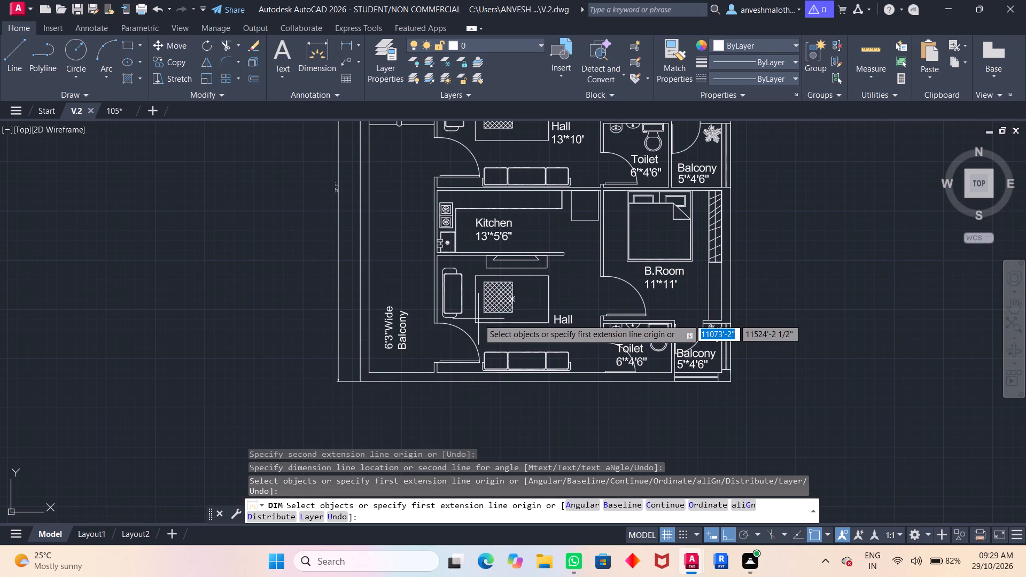
scroll(478, 319, "down", 1)
middle_click_drag(649, 292, 633, 411)
scroll(664, 302, "down", 1)
scroll(664, 302, "up", 3)
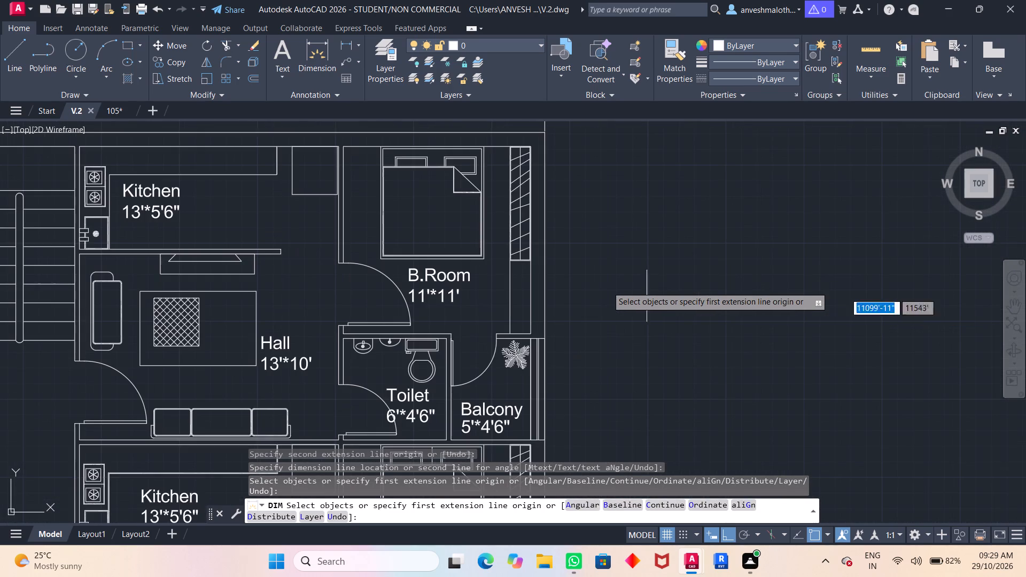
middle_click_drag(587, 314, 695, 244)
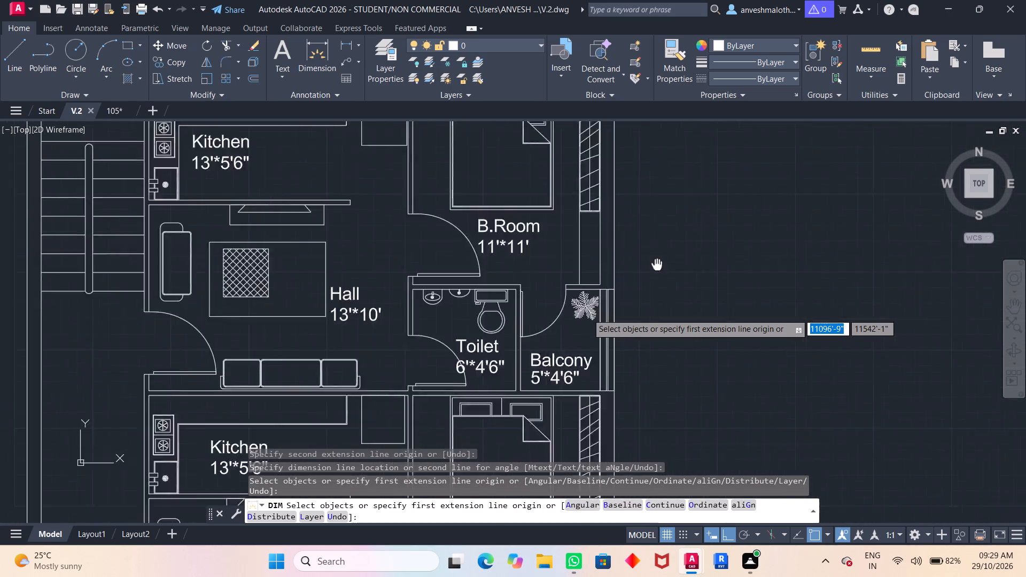
middle_click_drag(695, 244, 753, 205)
middle_click_drag(701, 260, 695, 119)
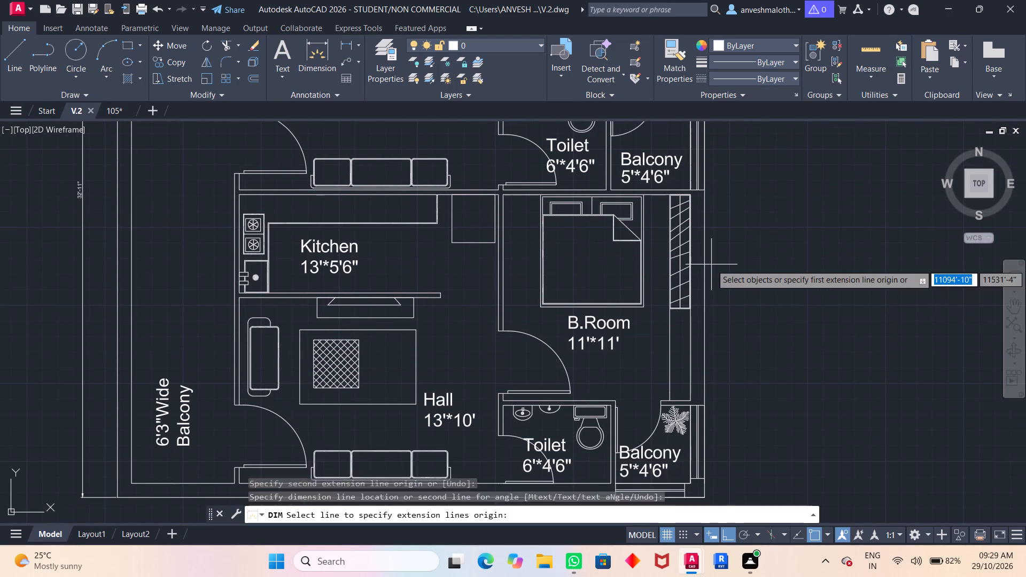
scroll(733, 256, "down", 1)
middle_click_drag(733, 256, 678, 222)
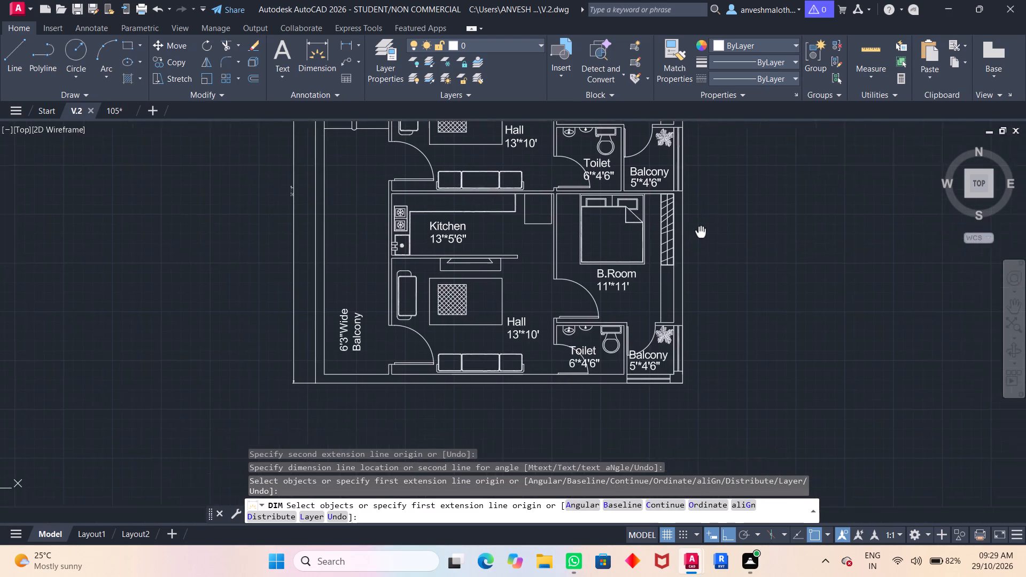
middle_click_drag(678, 222, 597, 225)
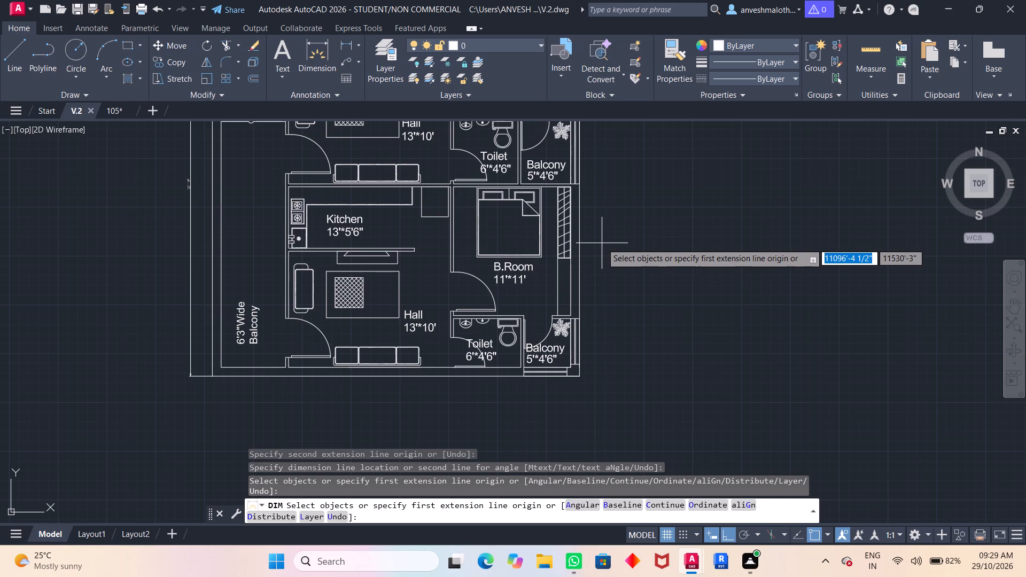
scroll(587, 253, "down", 1)
middle_click_drag(588, 259, 588, 260)
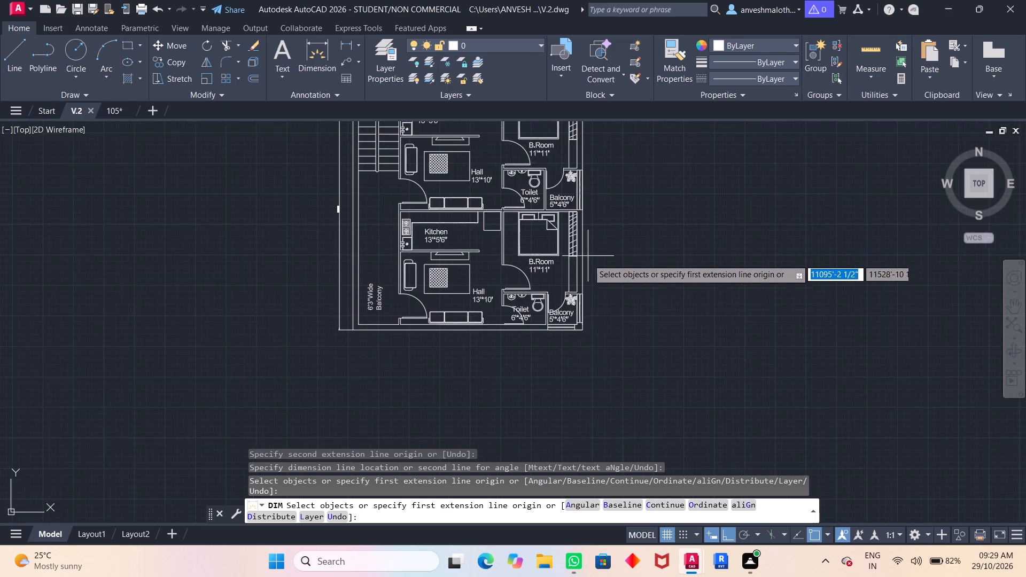
middle_click_drag(588, 260, 589, 340)
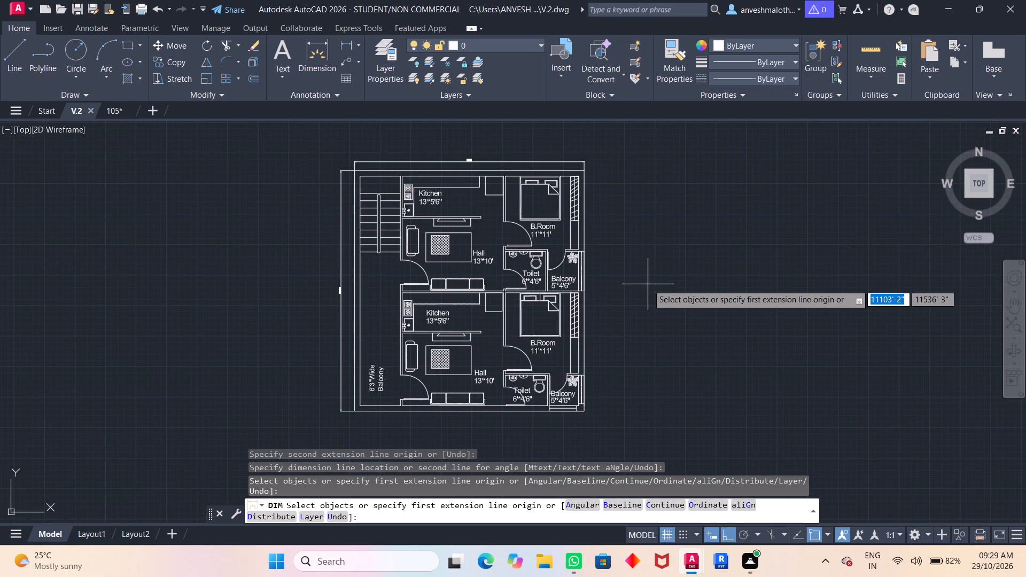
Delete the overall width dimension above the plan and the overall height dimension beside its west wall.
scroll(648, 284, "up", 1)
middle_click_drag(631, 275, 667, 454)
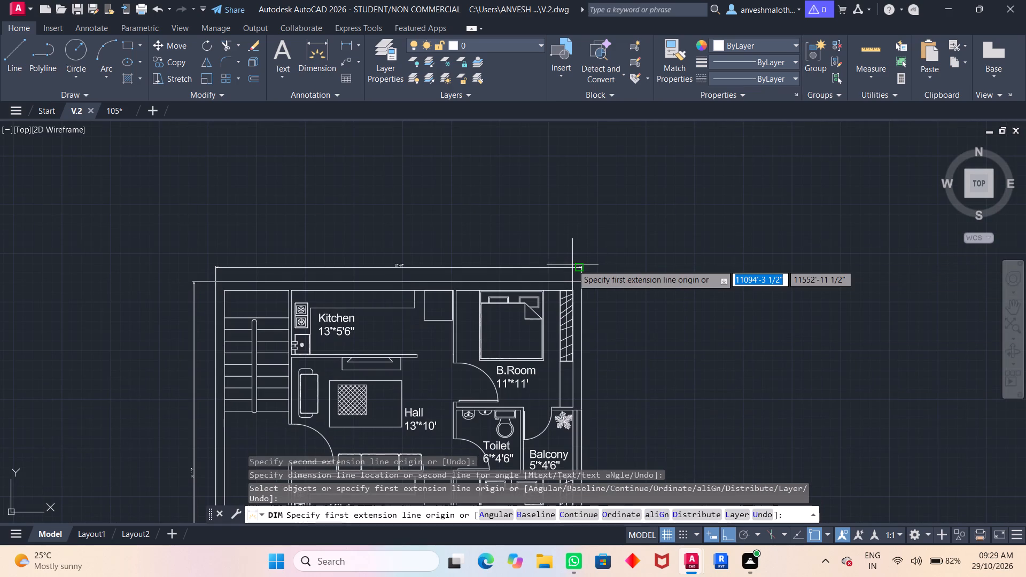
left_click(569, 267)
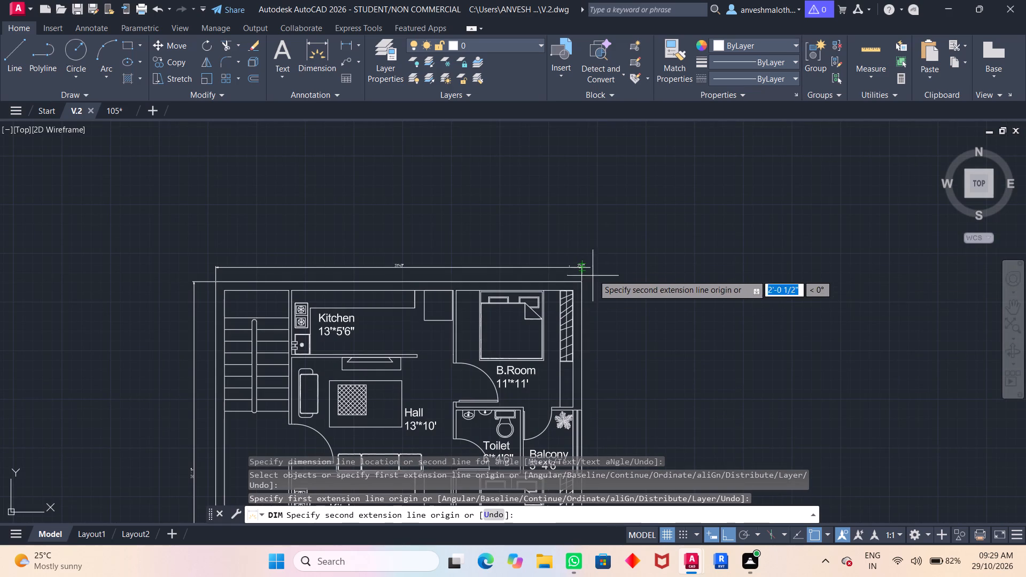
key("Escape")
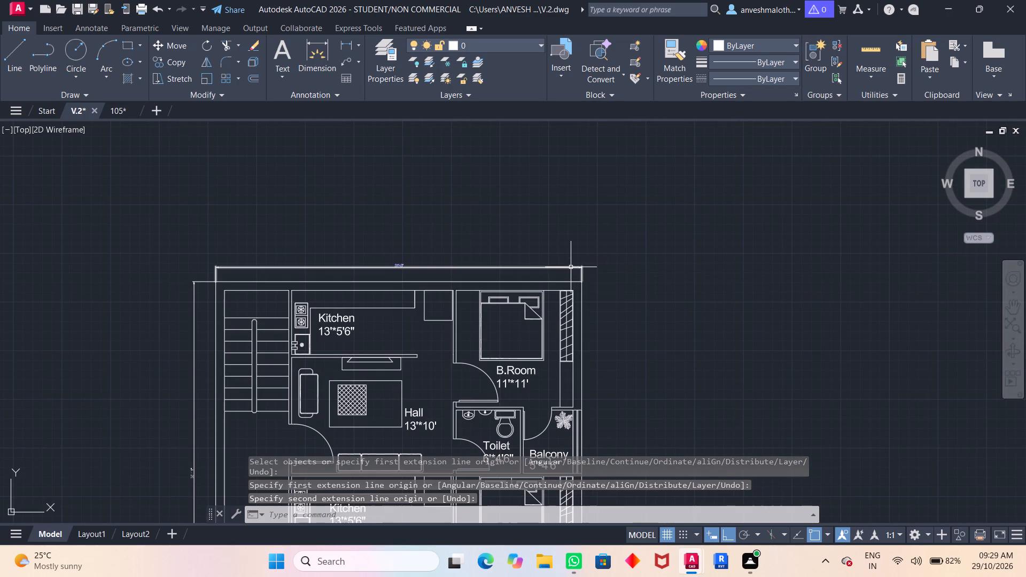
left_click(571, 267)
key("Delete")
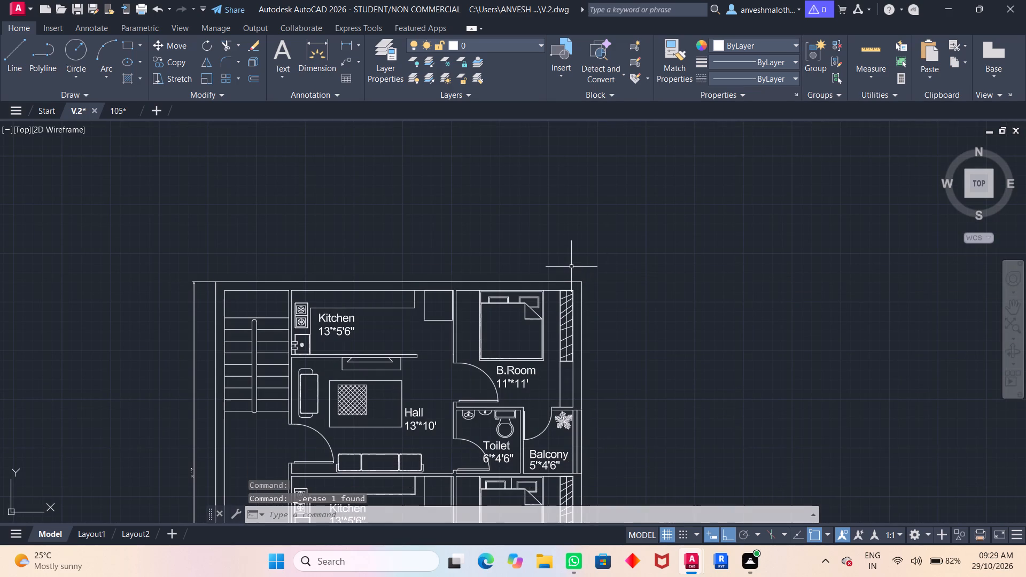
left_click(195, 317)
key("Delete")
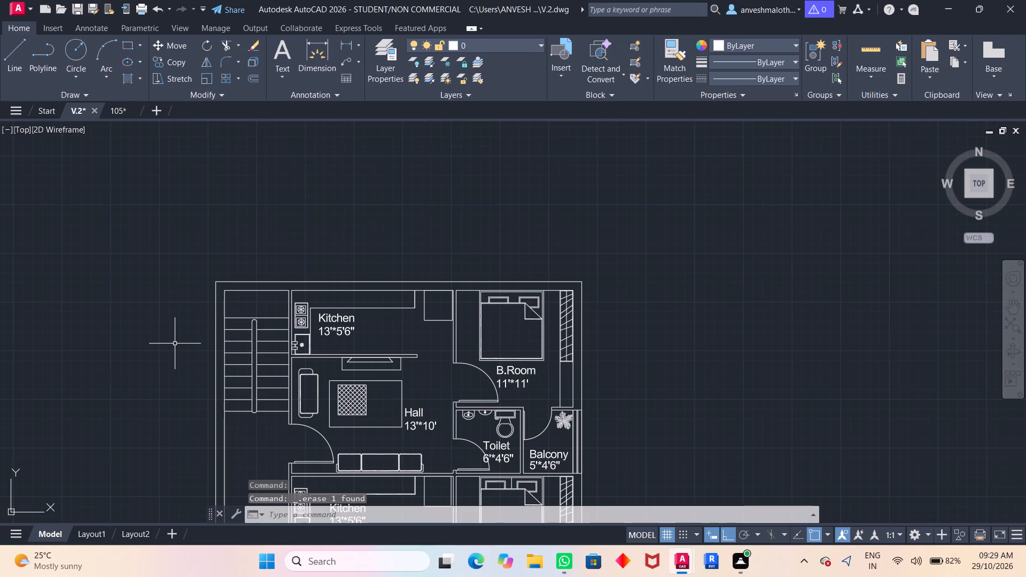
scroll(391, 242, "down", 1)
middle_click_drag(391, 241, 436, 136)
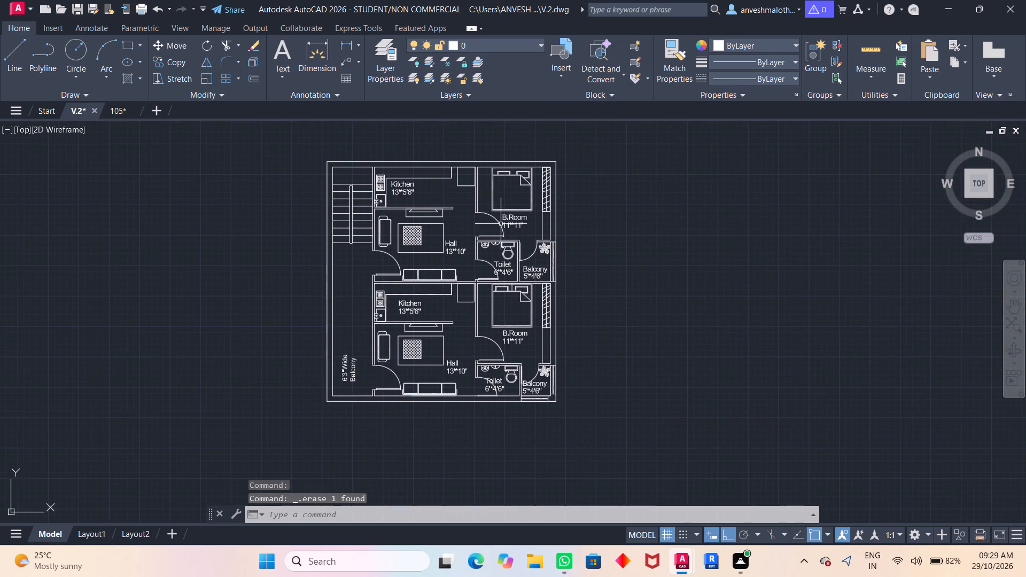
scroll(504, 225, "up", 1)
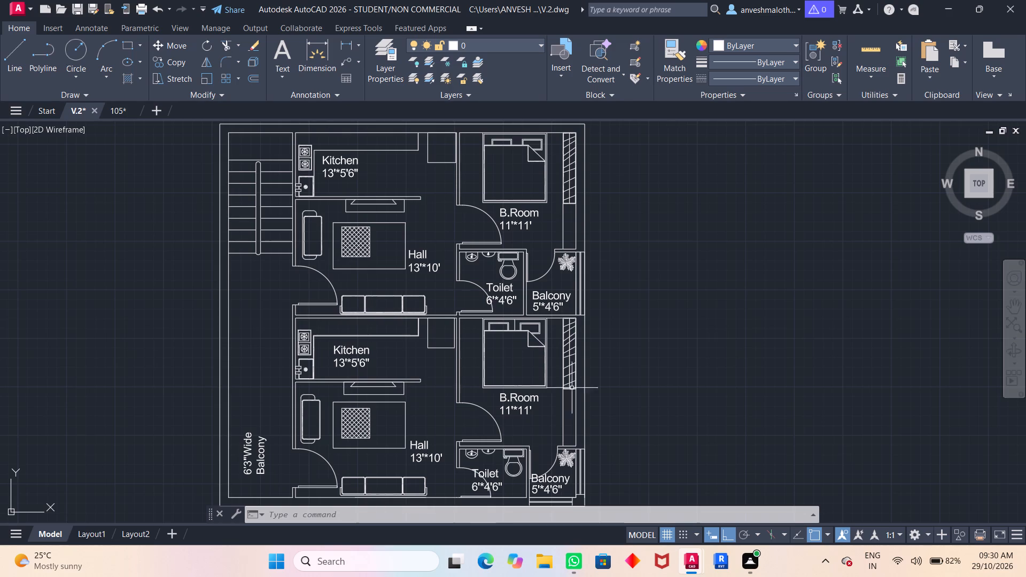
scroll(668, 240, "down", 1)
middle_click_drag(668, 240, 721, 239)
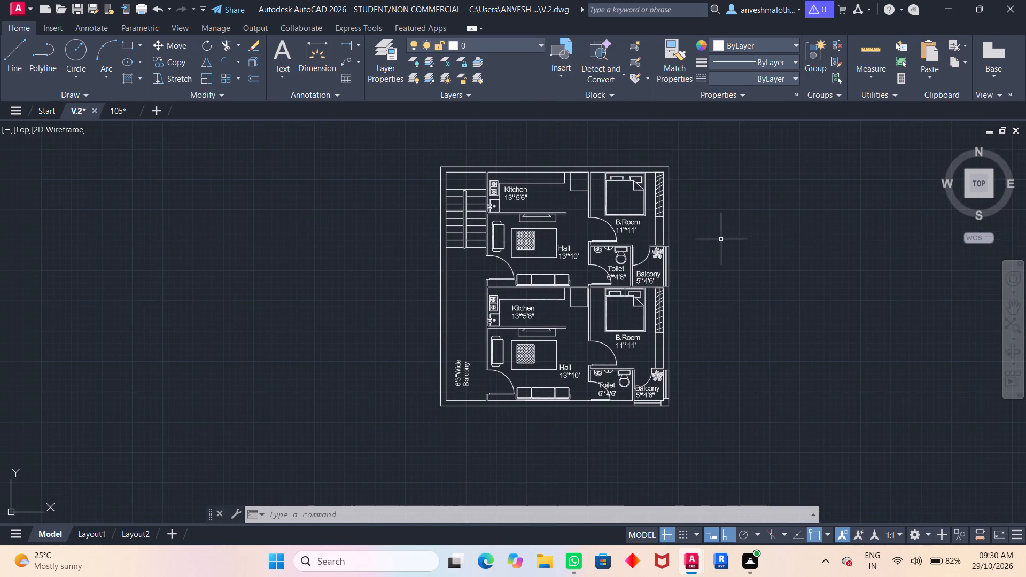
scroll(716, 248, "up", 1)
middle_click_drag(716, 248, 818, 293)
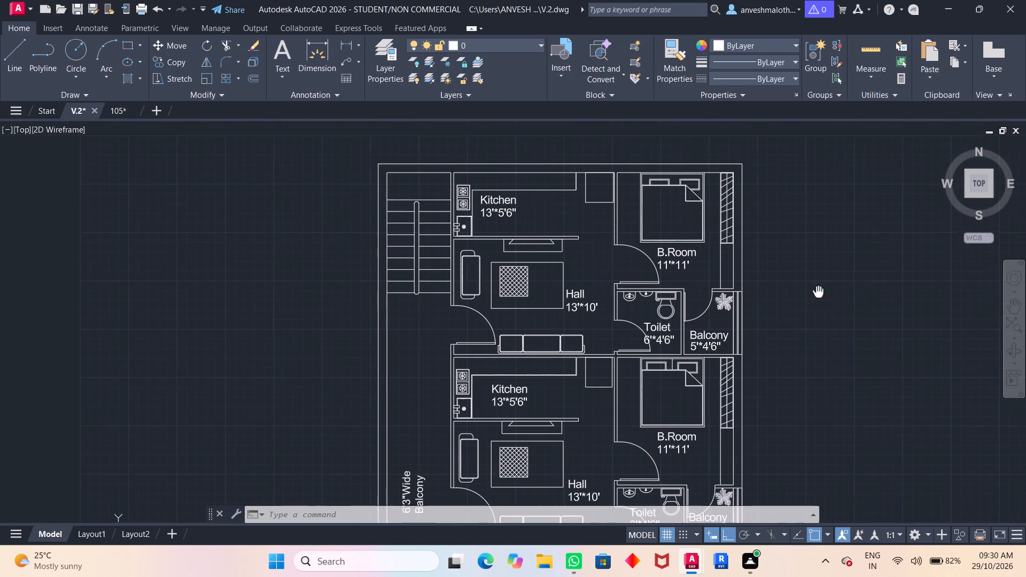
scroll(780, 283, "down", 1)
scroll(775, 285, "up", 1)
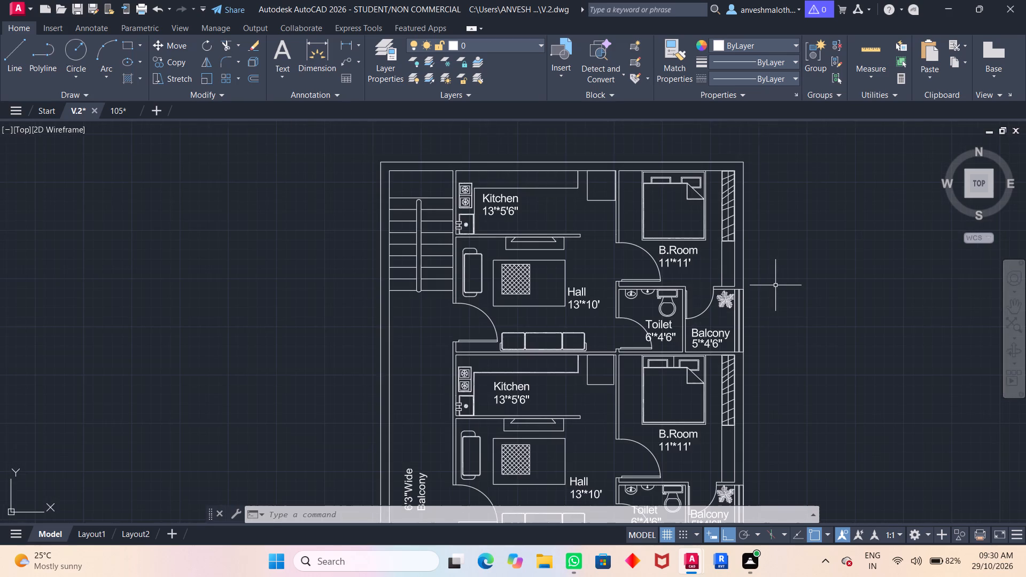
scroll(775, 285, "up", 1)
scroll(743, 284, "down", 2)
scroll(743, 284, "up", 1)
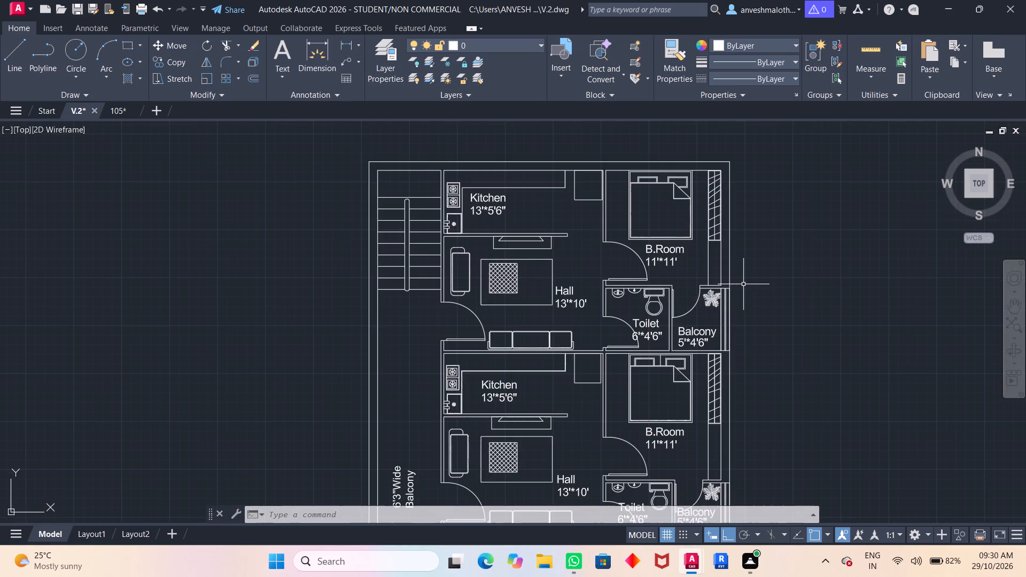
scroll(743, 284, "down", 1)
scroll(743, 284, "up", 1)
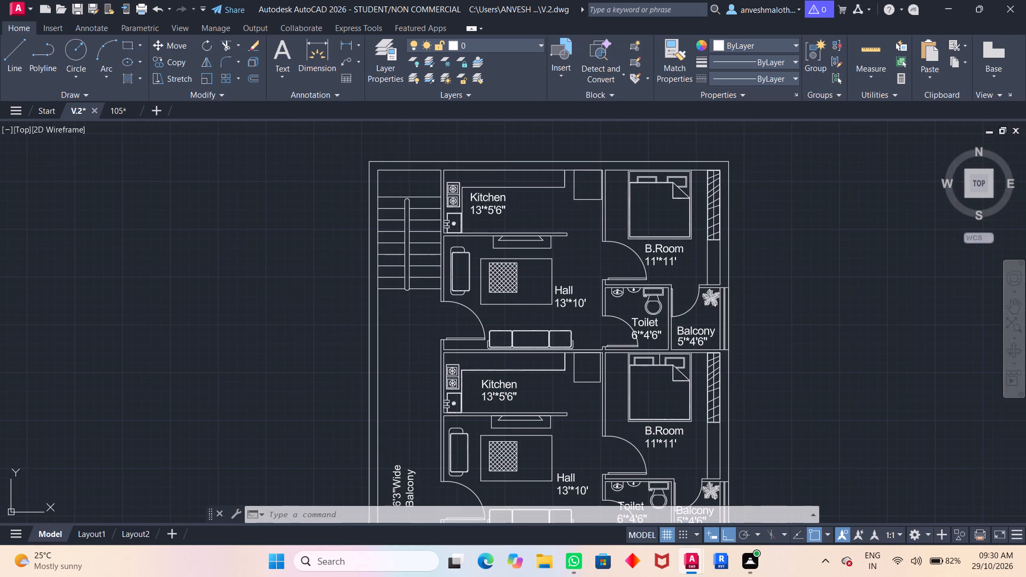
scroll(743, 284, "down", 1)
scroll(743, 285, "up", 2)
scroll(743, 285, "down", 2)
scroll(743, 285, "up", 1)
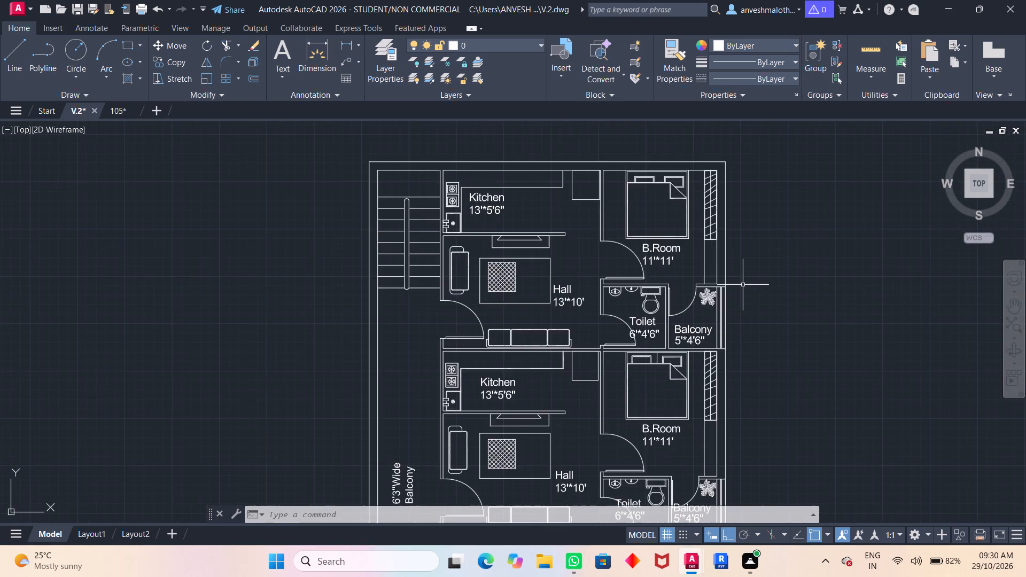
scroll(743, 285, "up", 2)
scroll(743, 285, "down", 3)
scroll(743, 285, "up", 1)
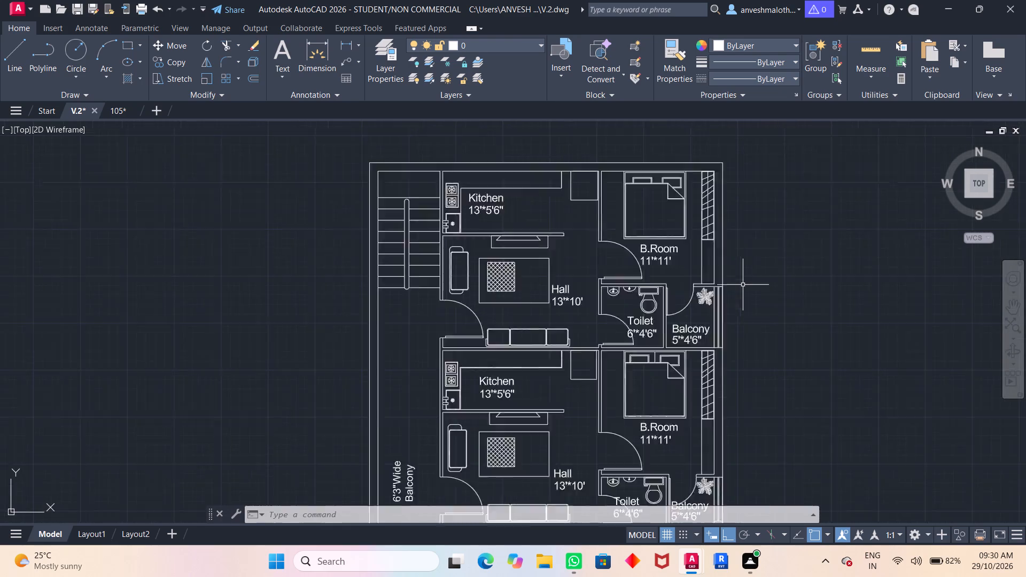
Examine the complete floor plan of both apartment units, including the staircase, room labels and balconies.
scroll(743, 285, "up", 1)
scroll(743, 285, "down", 2)
scroll(743, 285, "up", 1)
middle_click_drag(743, 285, 752, 254)
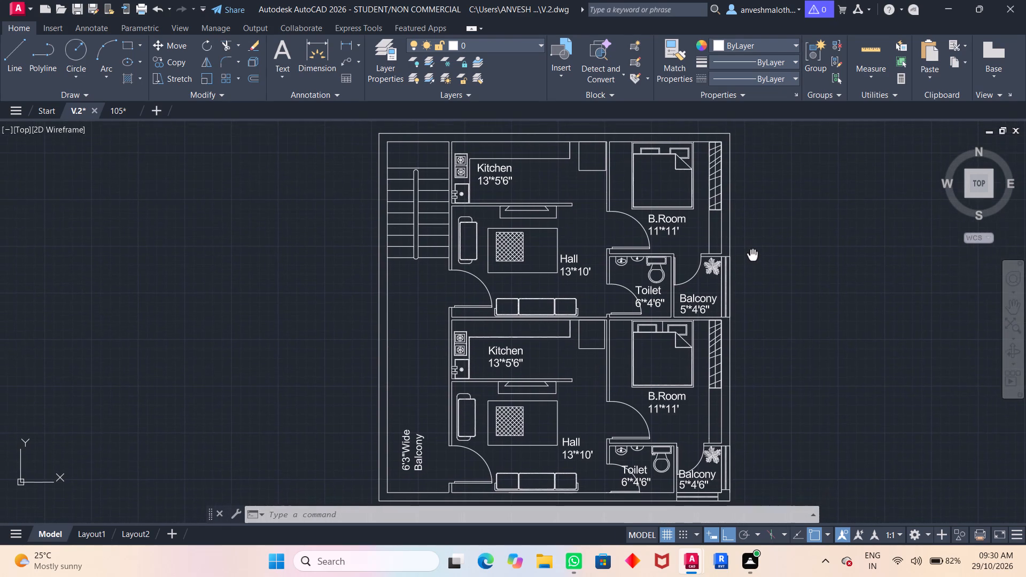
middle_click_drag(752, 254, 753, 254)
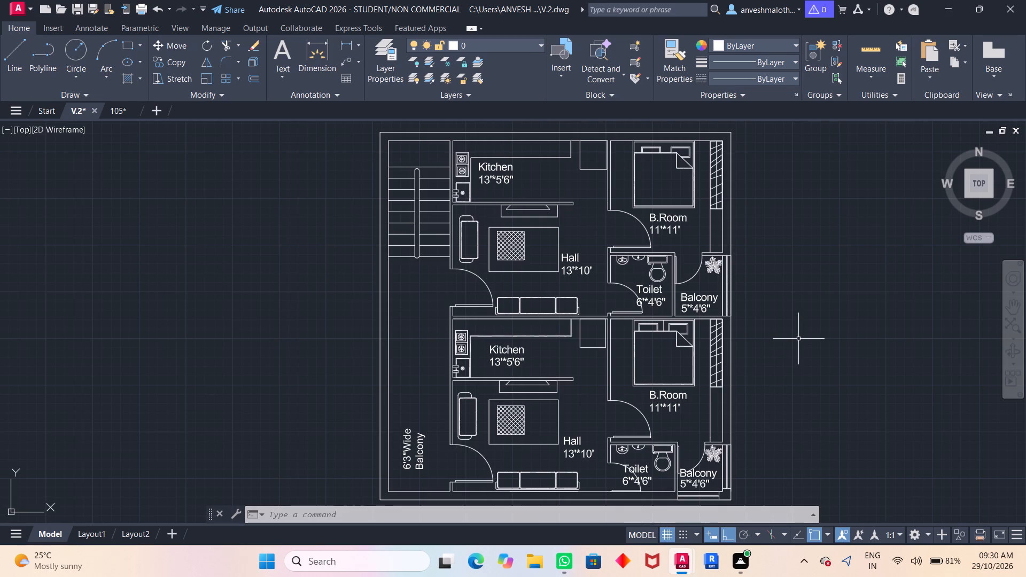
scroll(811, 313, "down", 2)
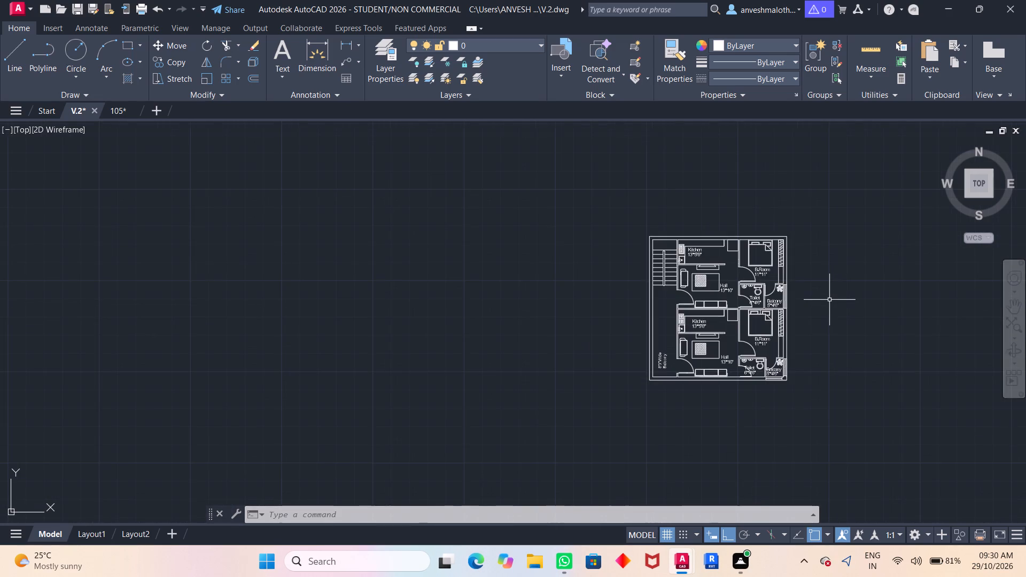
scroll(829, 300, "up", 2)
scroll(829, 300, "down", 1)
middle_click_drag(829, 300, 729, 285)
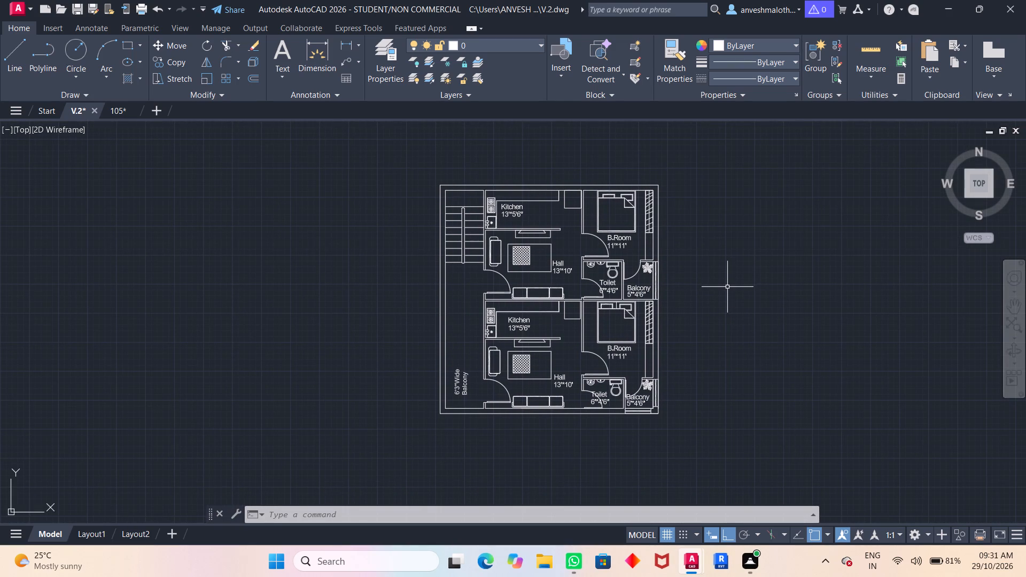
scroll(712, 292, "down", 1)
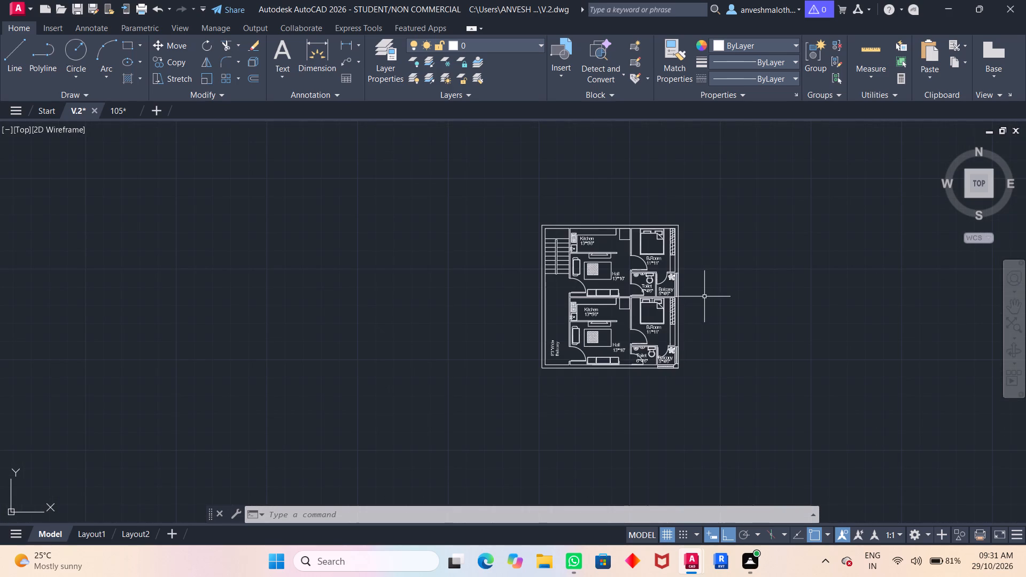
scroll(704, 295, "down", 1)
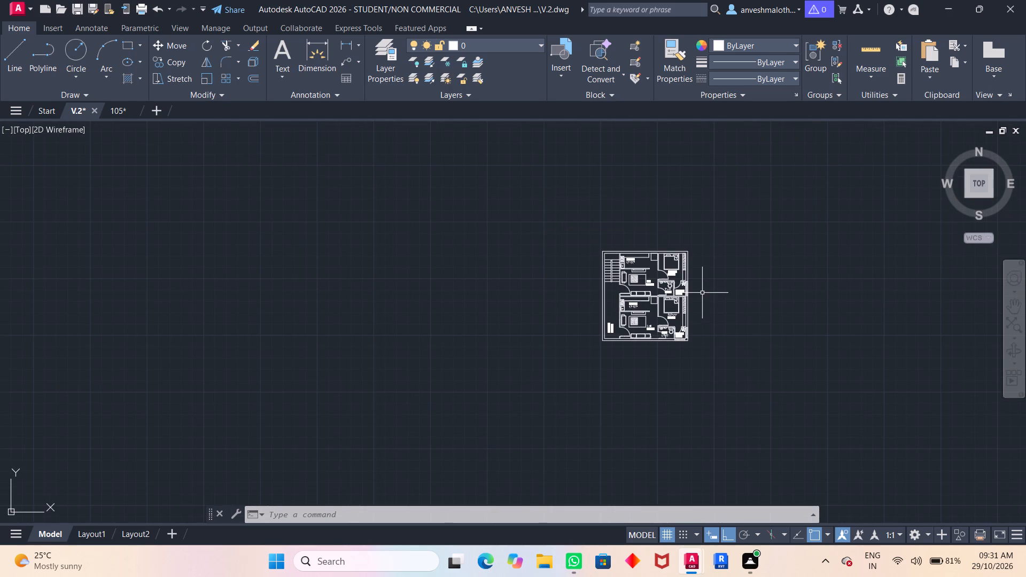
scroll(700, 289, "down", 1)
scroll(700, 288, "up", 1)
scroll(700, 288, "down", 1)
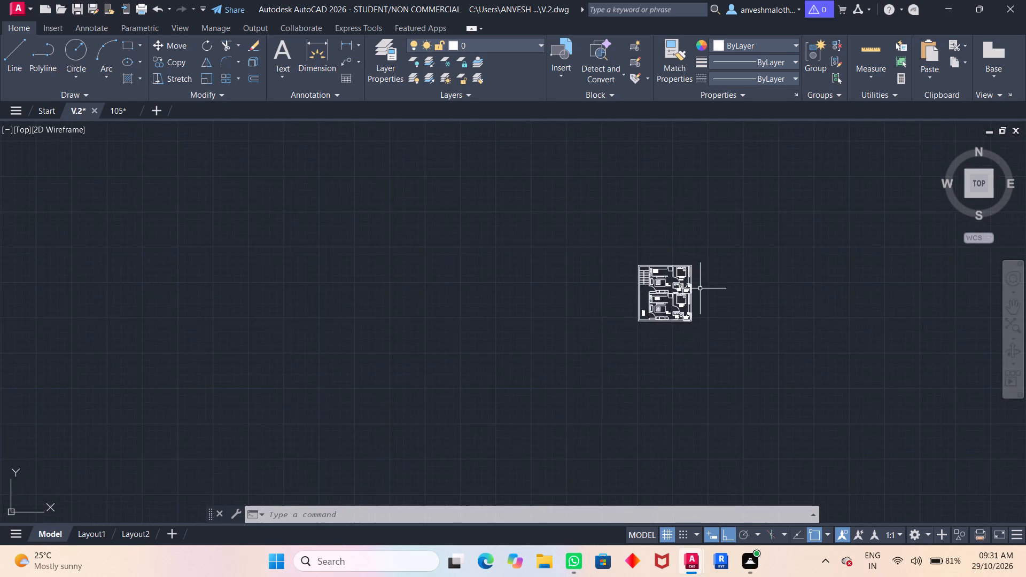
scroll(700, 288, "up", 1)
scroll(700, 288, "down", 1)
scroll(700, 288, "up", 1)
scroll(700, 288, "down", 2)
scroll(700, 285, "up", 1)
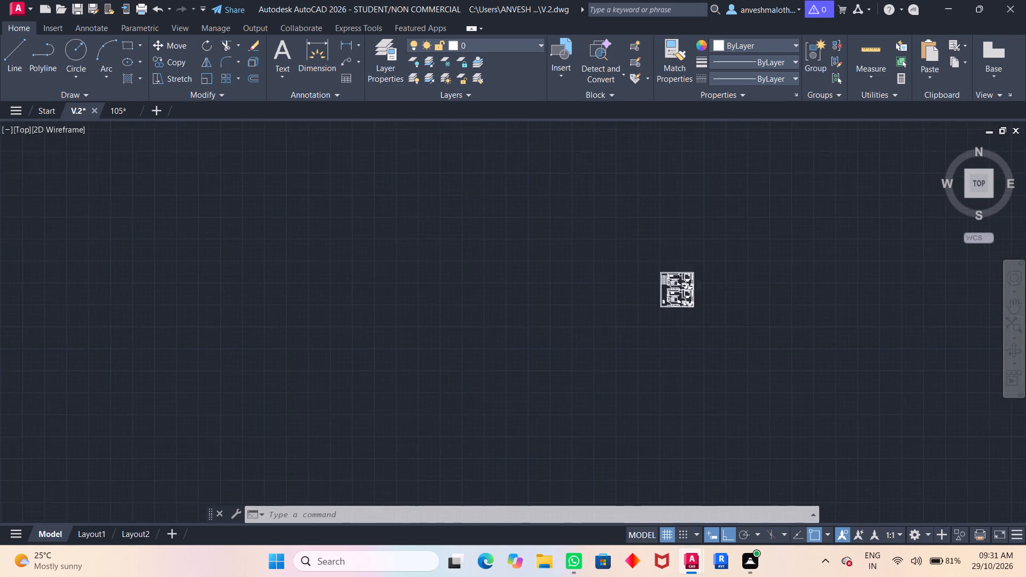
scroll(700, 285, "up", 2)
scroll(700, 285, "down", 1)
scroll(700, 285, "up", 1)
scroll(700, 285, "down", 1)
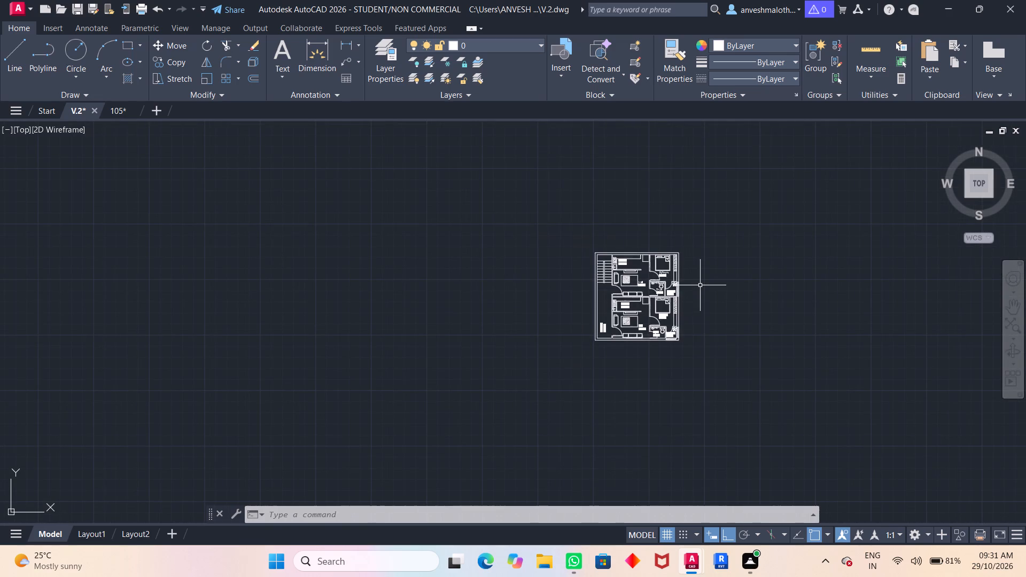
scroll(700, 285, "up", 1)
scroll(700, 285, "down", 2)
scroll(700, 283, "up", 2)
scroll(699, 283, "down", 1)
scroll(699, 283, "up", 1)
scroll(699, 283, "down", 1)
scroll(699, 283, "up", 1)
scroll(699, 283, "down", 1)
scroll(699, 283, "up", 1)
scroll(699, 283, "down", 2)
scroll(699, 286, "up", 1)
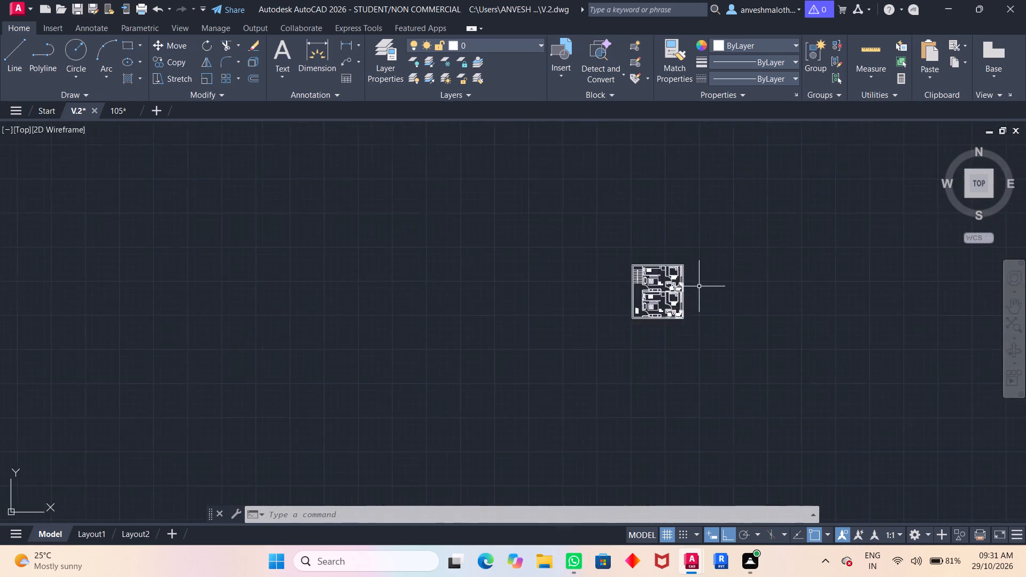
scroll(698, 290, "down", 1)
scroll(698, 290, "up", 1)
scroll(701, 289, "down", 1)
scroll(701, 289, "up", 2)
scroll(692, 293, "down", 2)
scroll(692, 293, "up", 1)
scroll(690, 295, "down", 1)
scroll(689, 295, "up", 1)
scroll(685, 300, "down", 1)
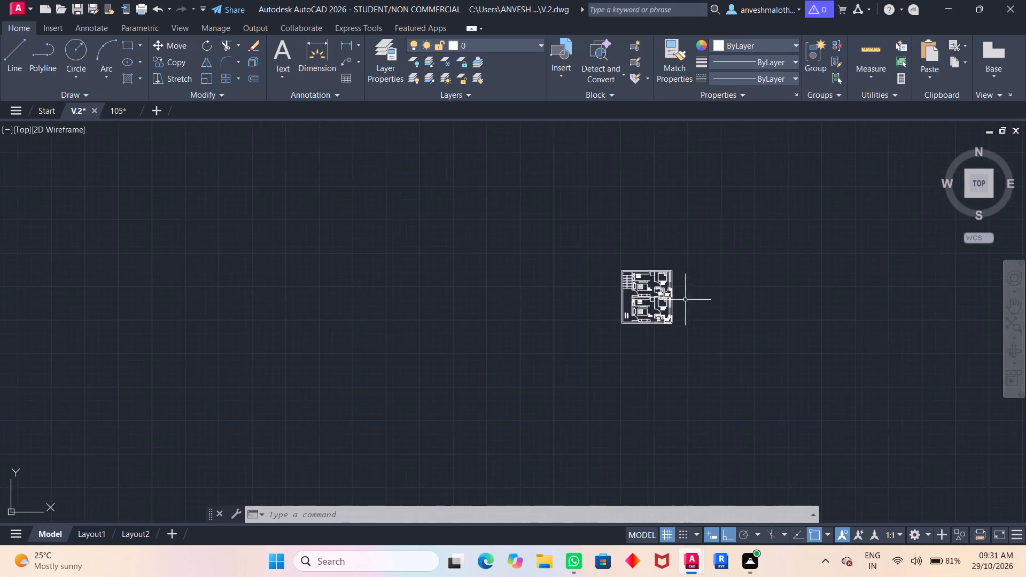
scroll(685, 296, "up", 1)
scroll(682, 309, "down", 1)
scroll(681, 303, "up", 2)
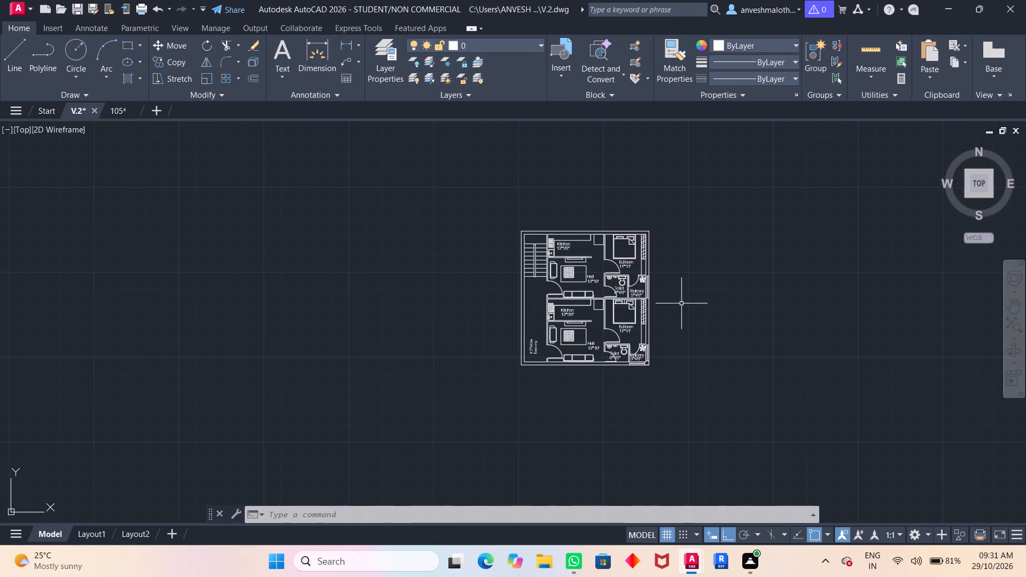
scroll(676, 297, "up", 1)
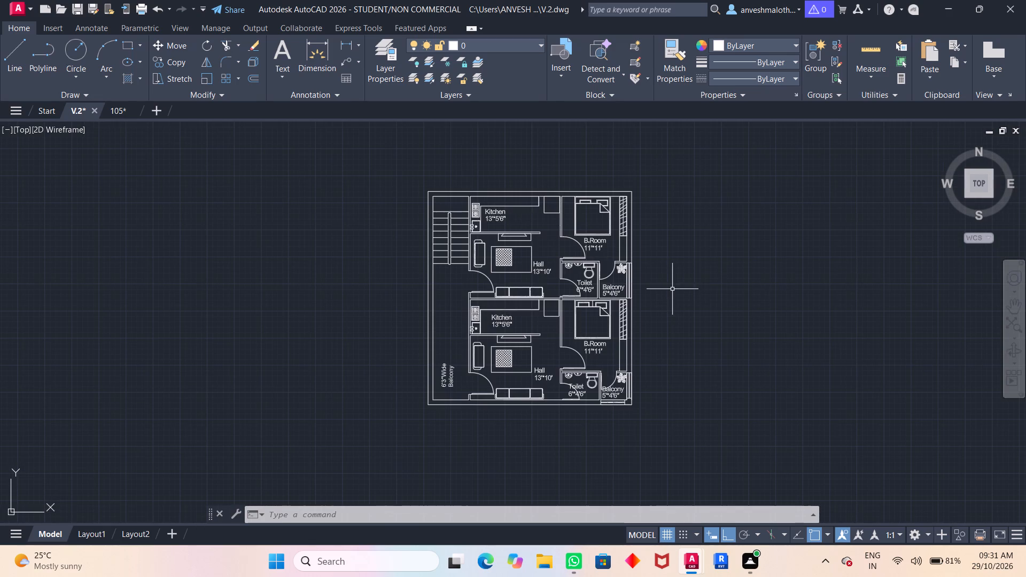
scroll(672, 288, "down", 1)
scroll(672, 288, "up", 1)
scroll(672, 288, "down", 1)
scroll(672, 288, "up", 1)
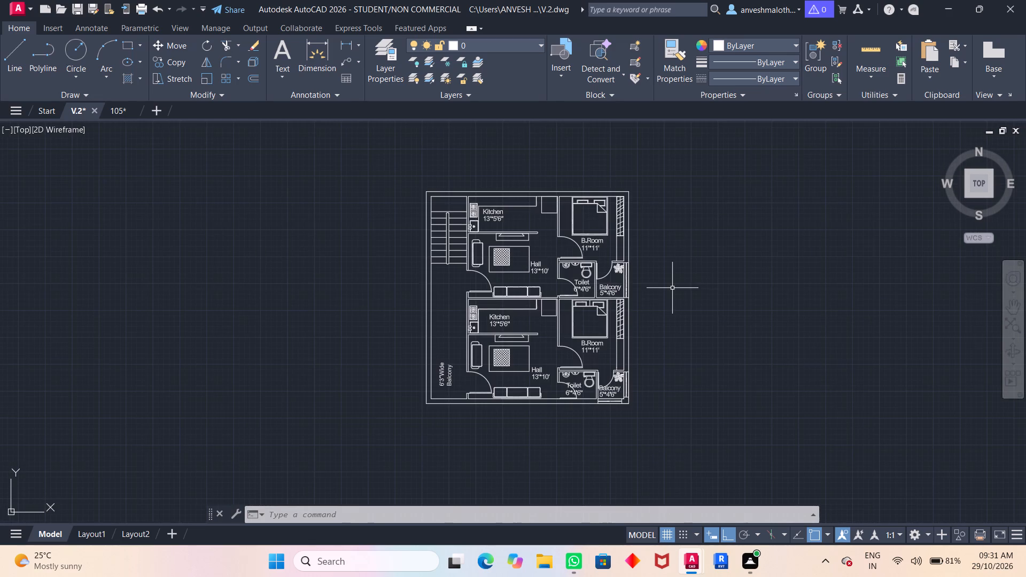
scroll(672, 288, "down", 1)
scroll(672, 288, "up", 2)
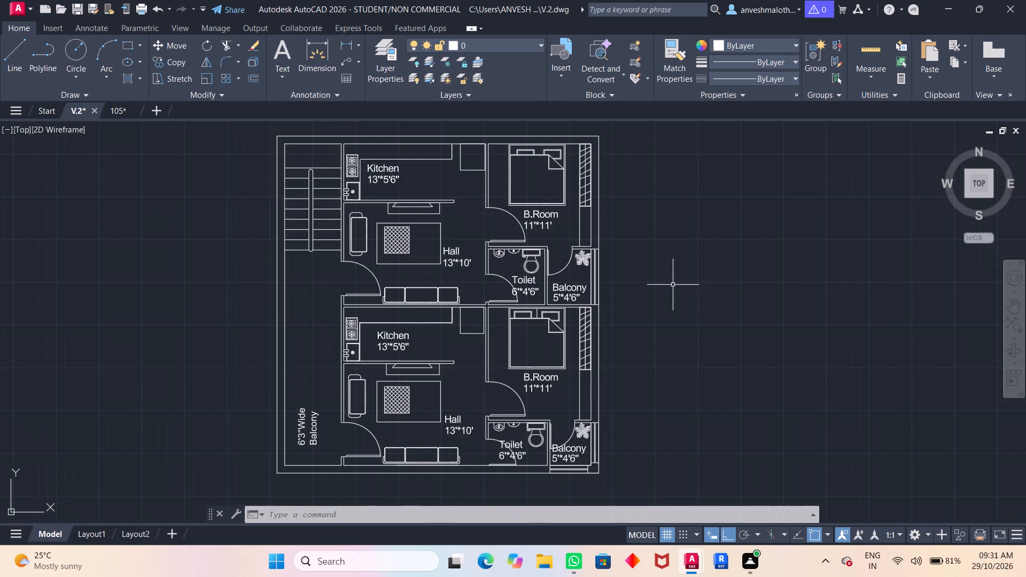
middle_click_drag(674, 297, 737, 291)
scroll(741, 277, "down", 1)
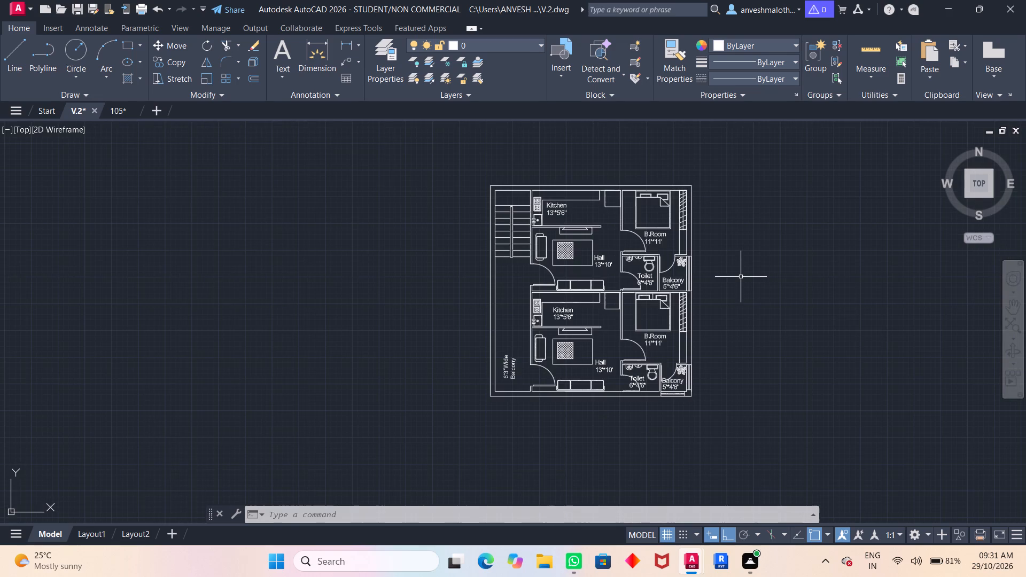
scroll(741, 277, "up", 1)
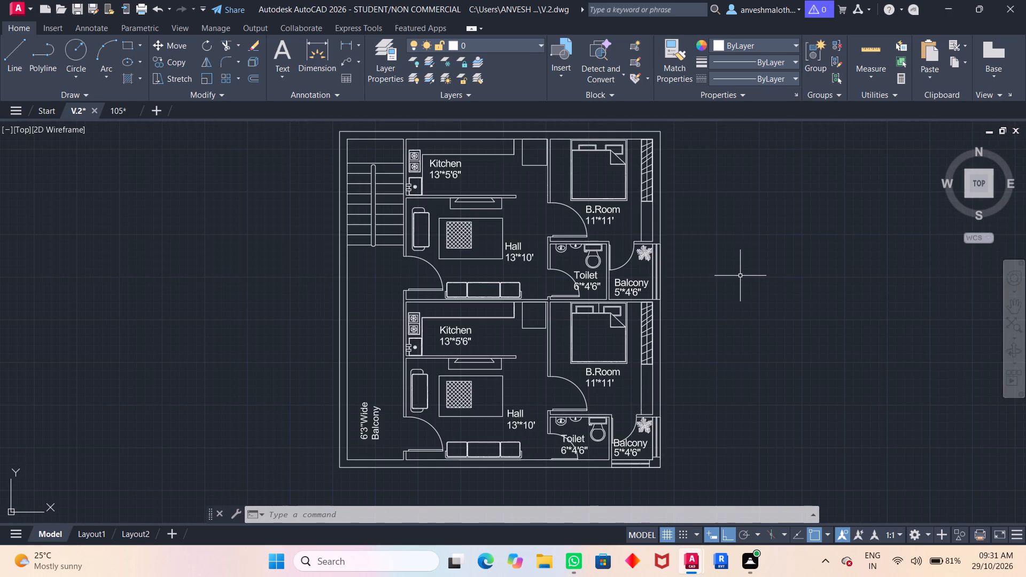
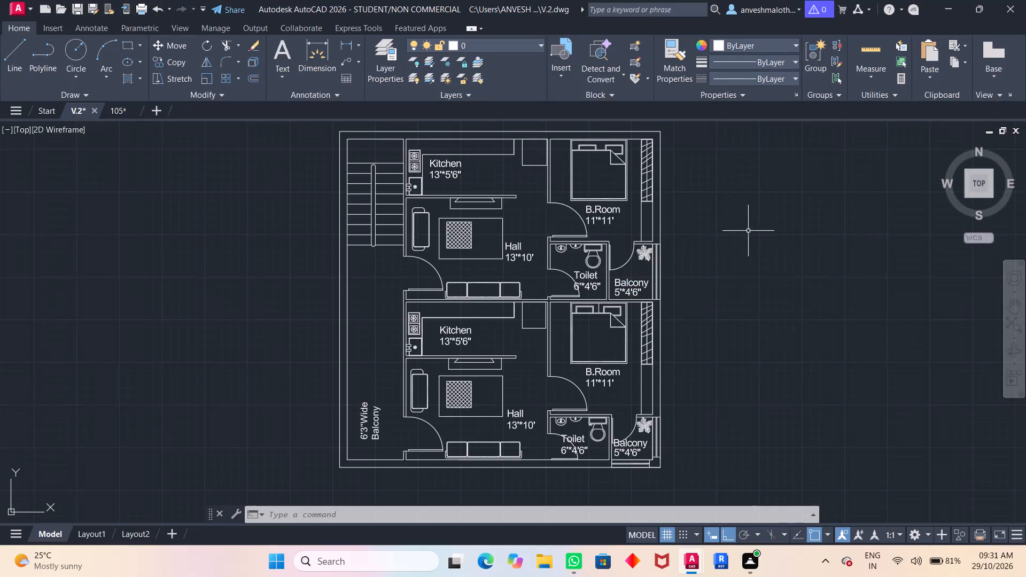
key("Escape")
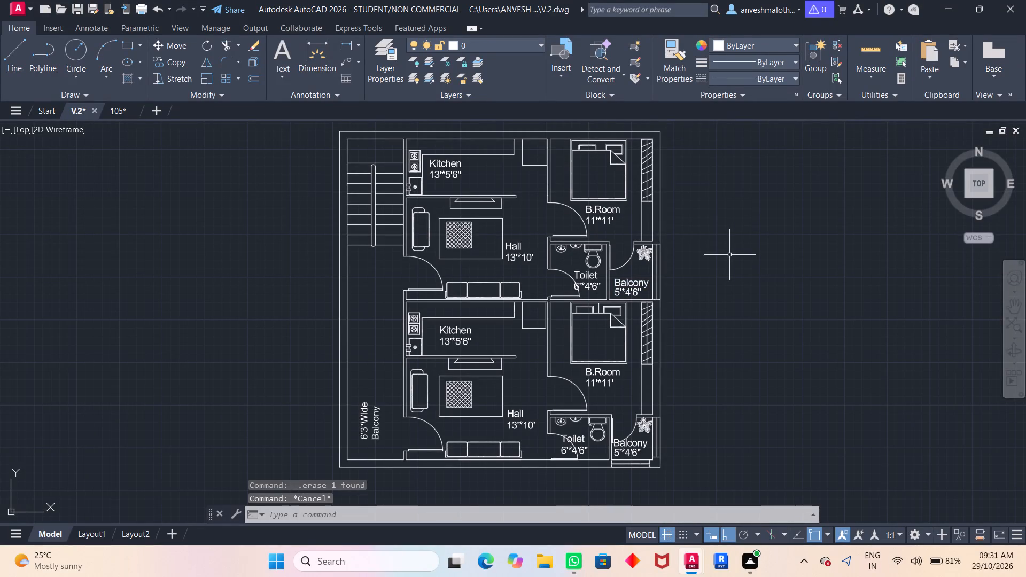